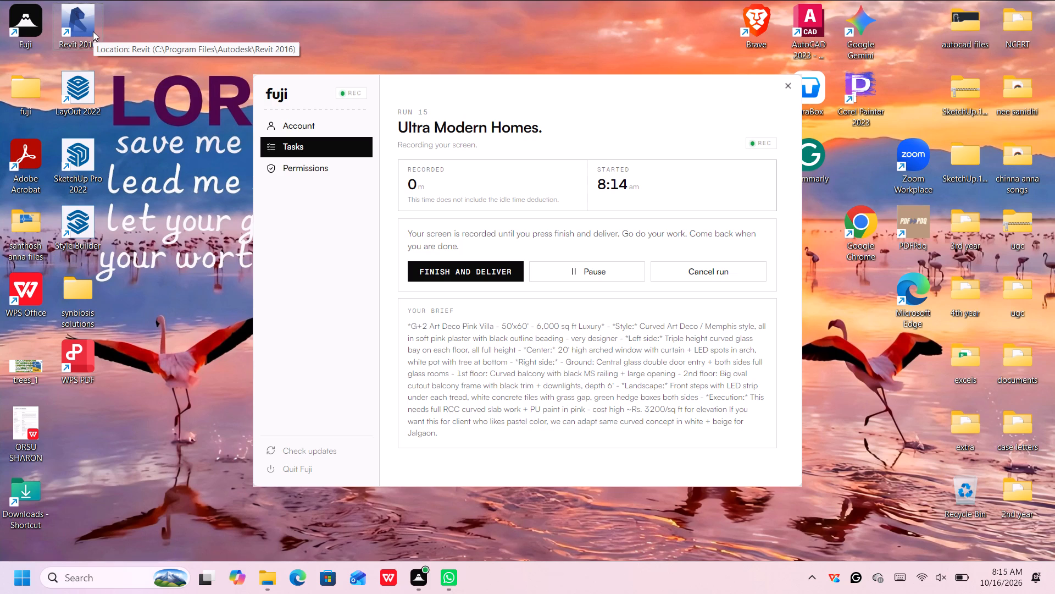
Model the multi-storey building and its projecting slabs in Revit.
Launch Revit 2016 and start a new project from the Architectural Template.
double_click(93, 31)
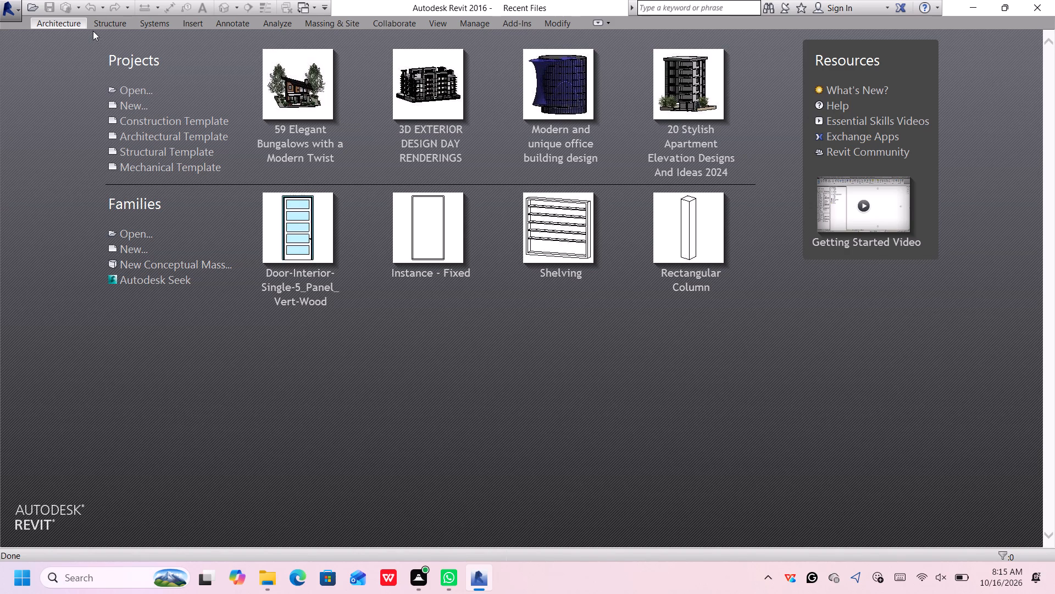
double_click(149, 136)
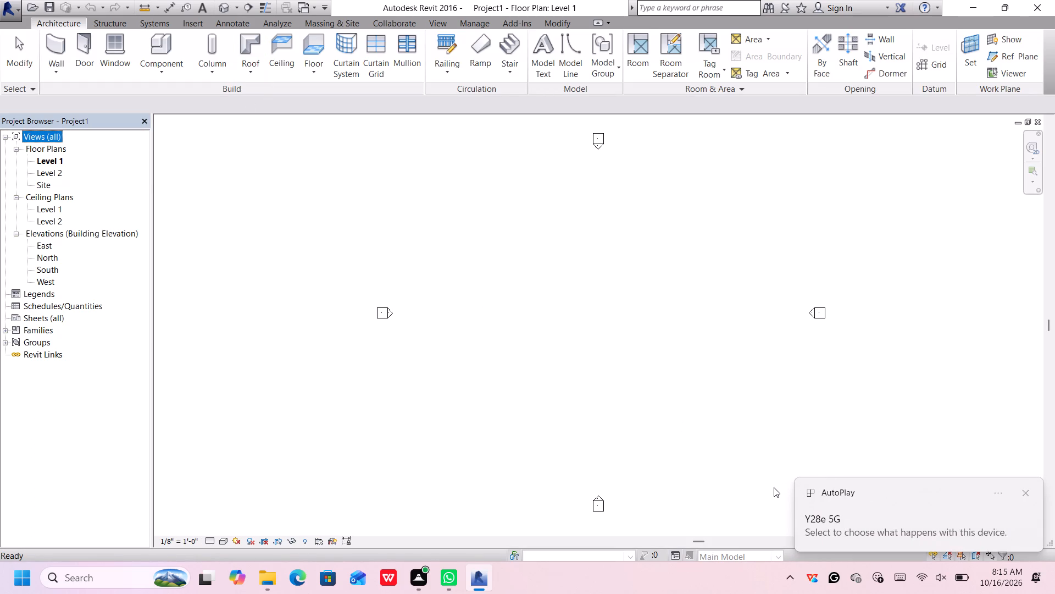
Dismiss the AutoPlay notification covering part of the Level 1 floor plan.
scroll(653, 229, up, 1)
middle_drag(673, 217, 597, 219)
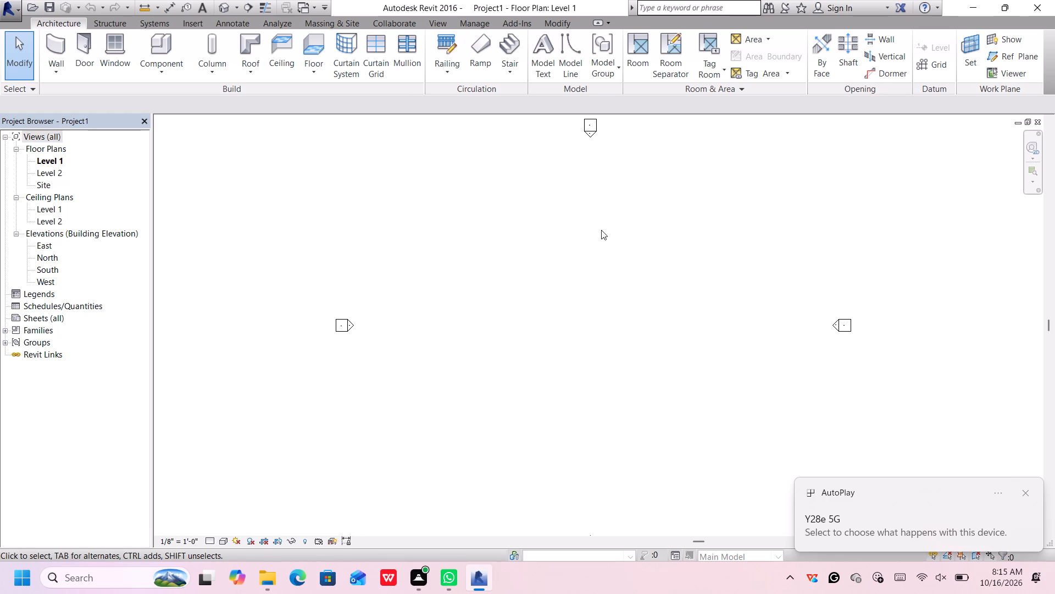
click(1024, 492)
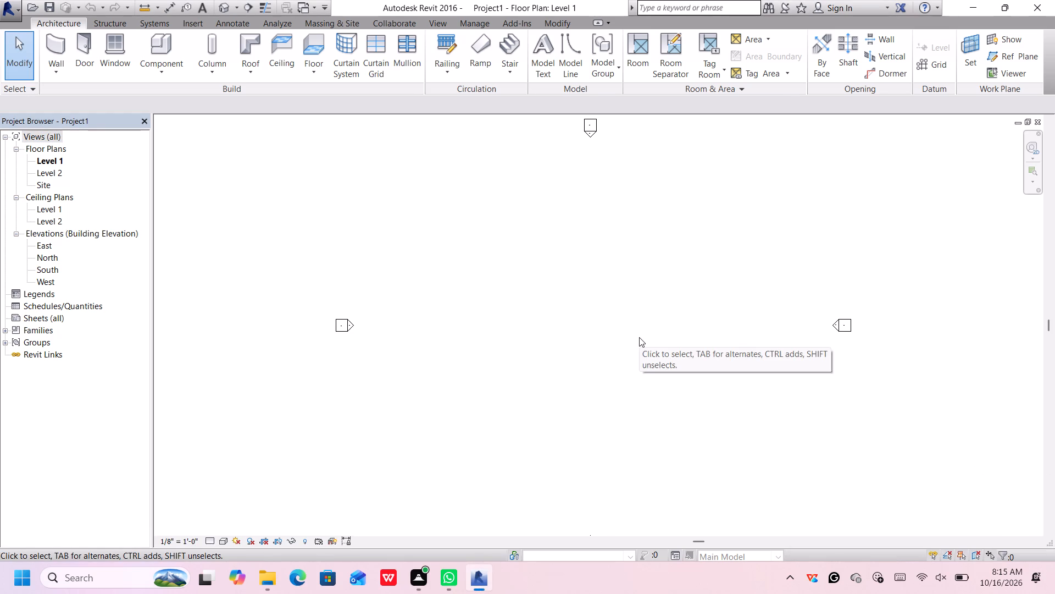
scroll(640, 337, down, 2)
scroll(640, 338, up, 1)
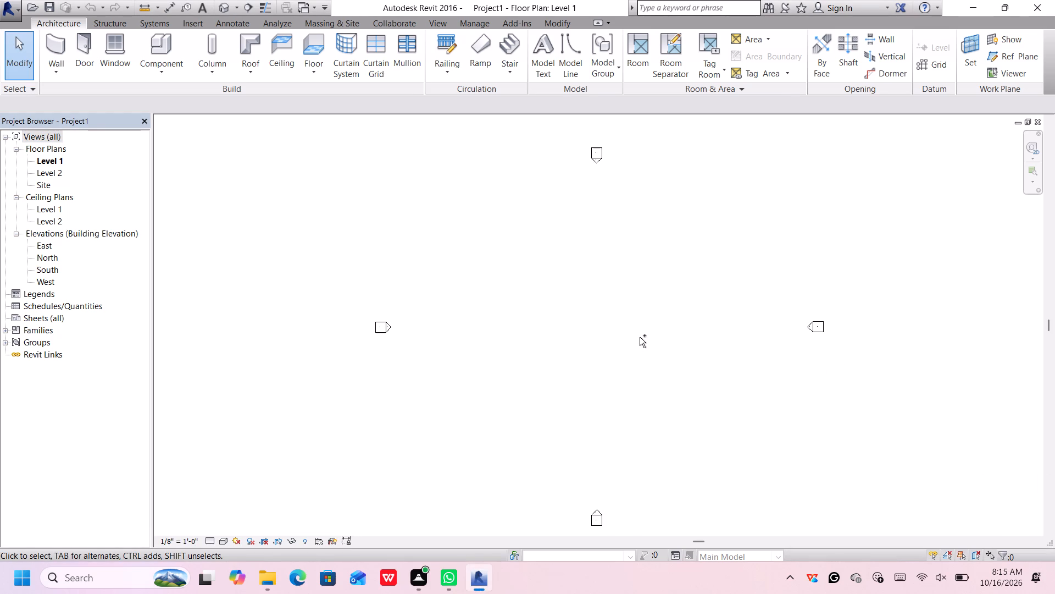
Start saving the project and browse from Desktop through synbiosis solutions and civil dwg 2 to the Ultra Modern Homes folder.
key(ctrl+s)
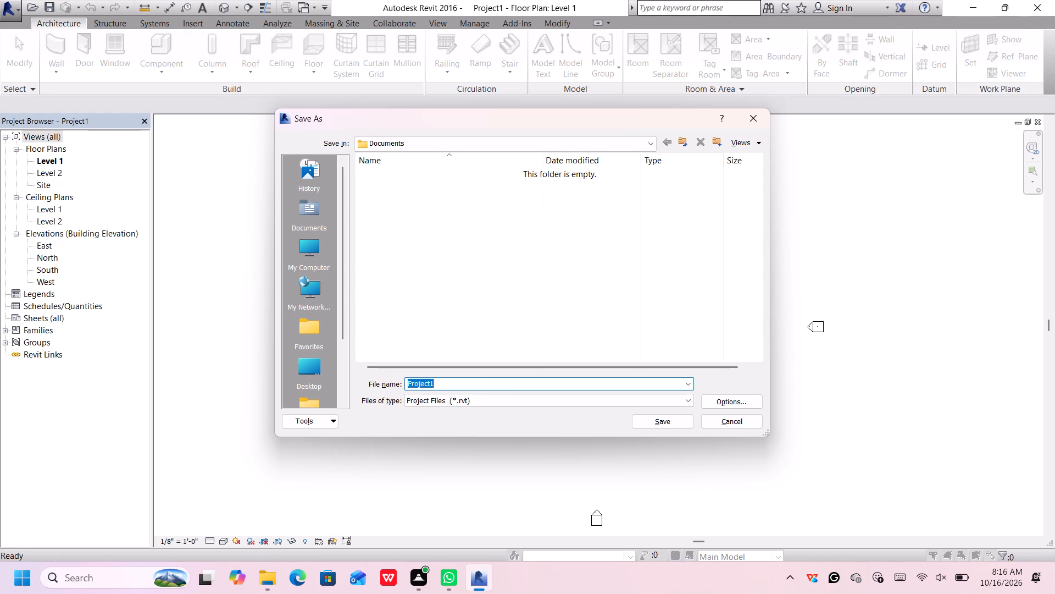
key(BackSpace)
double_click(314, 242)
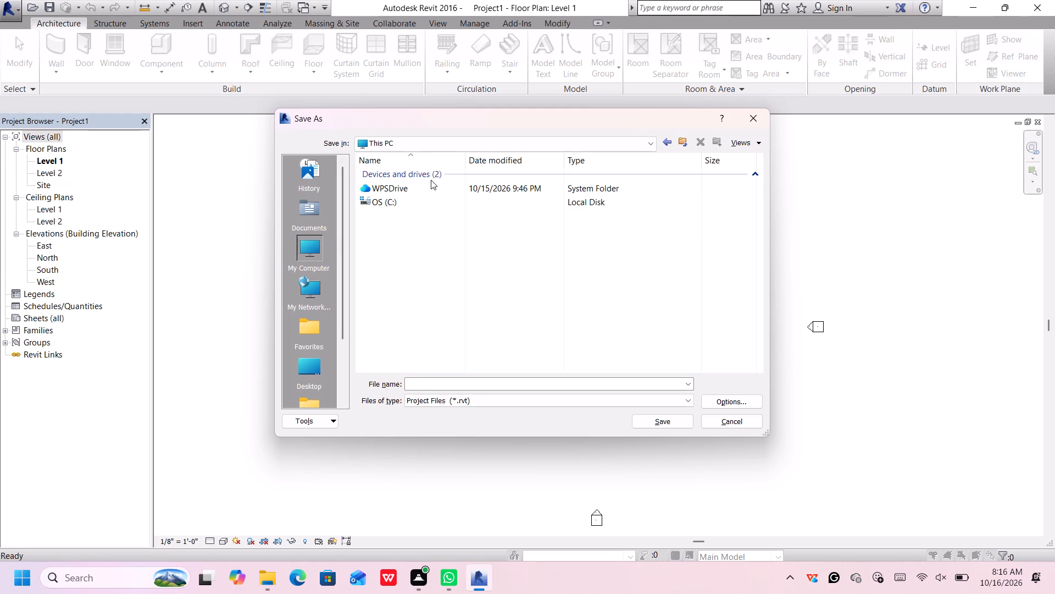
scroll(313, 283, down, 1)
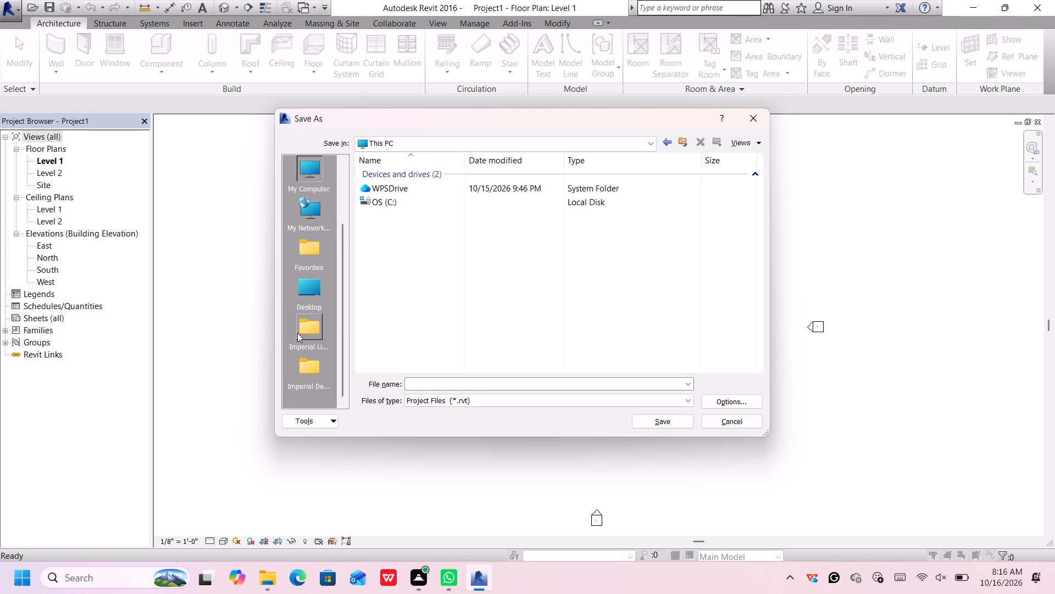
double_click(309, 290)
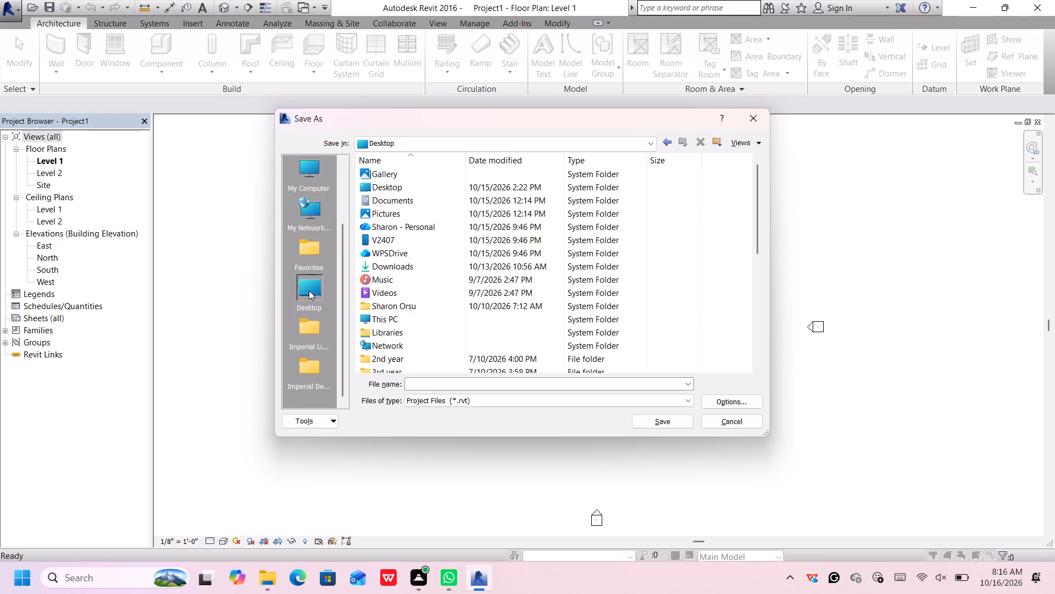
scroll(462, 350, down, 5)
double_click(458, 343)
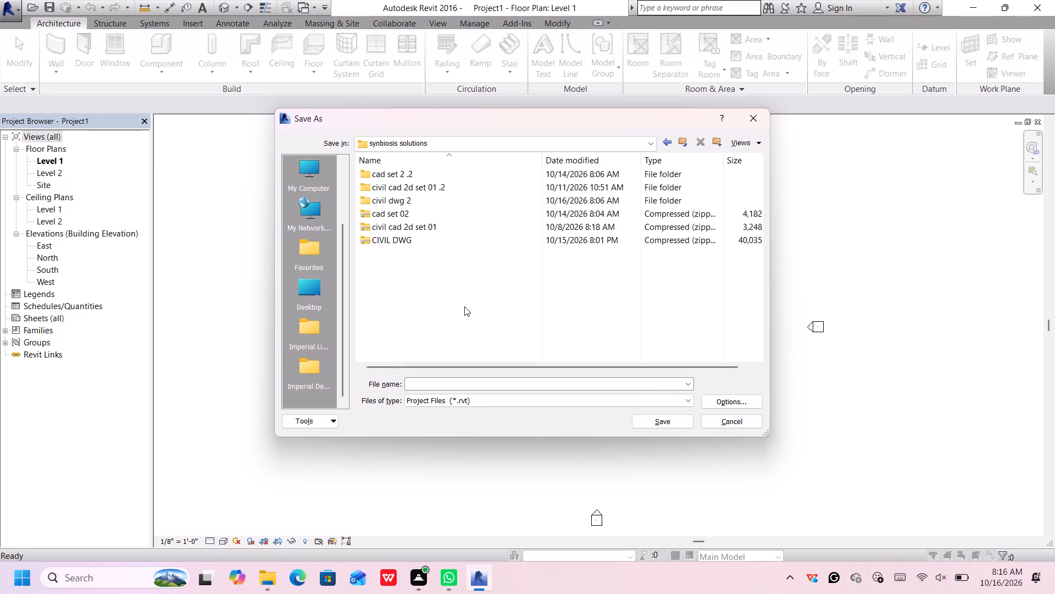
double_click(460, 202)
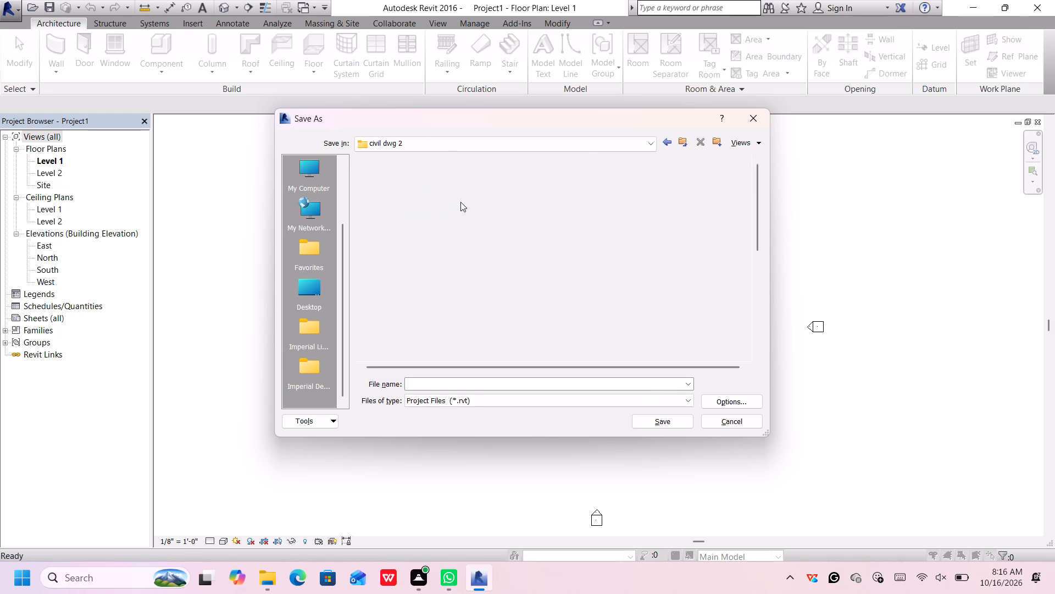
scroll(460, 203, down, 6)
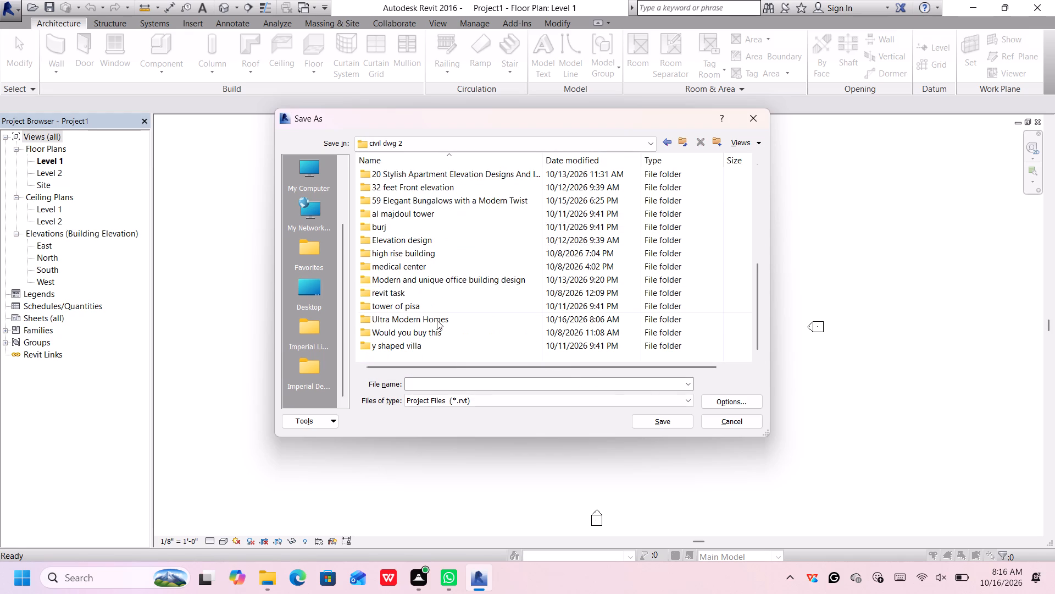
click(437, 320)
double_click(437, 320)
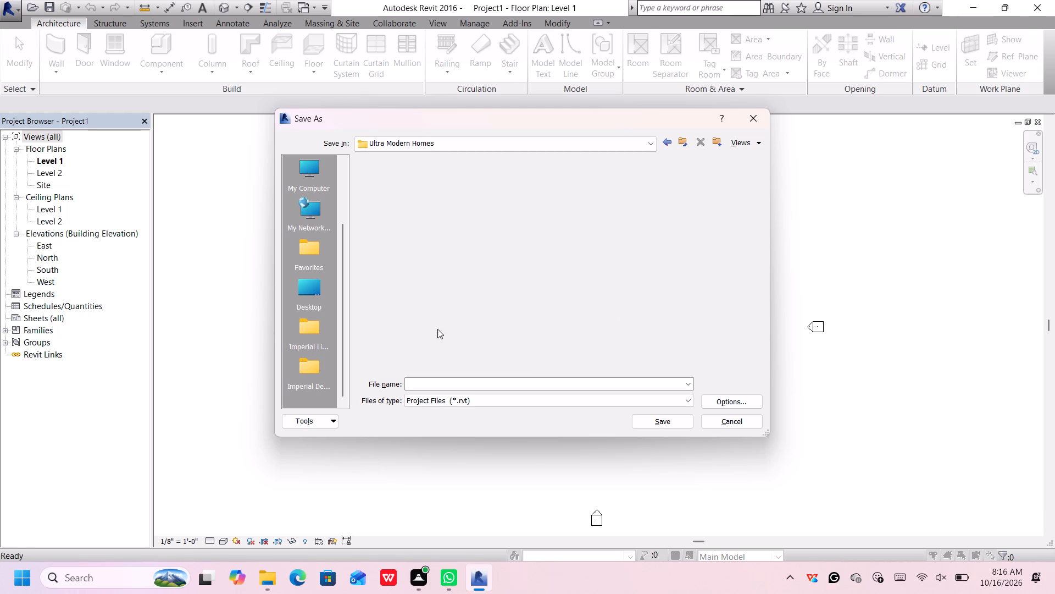
Name the project file Ultra Modern Homes, without the .jpg extension, and save it as a Revit project.
click(454, 386)
key(u)
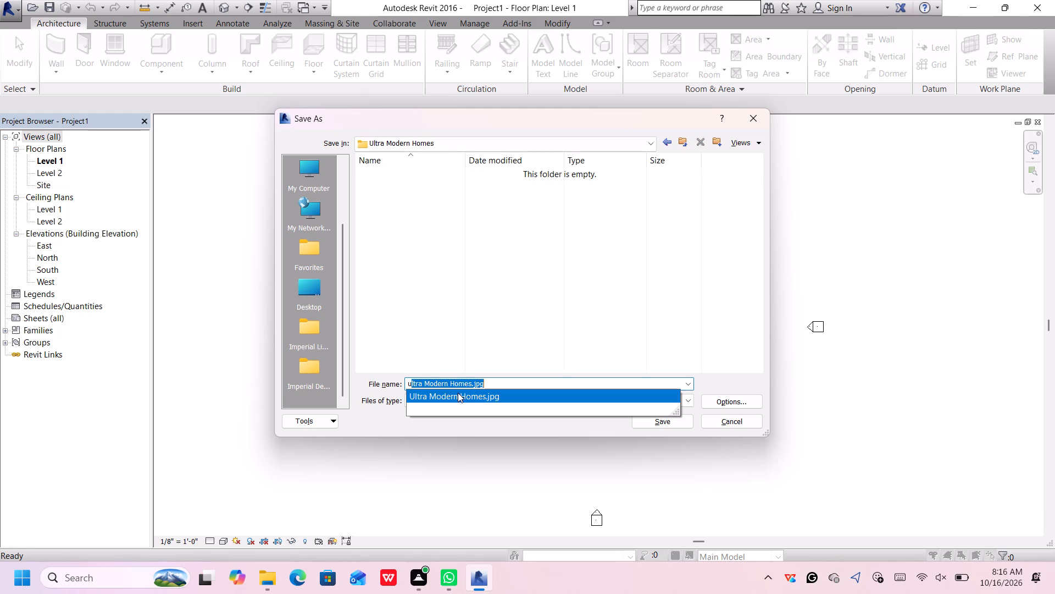
click(458, 394)
click(490, 383)
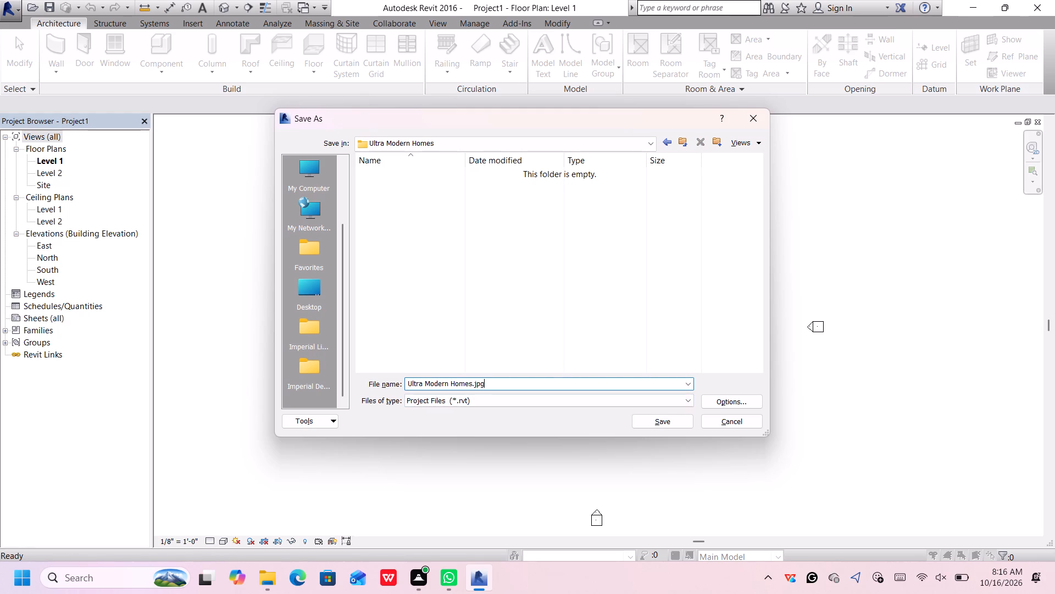
key(BackSpace)
key(BackSpace)
key(BackSpace)
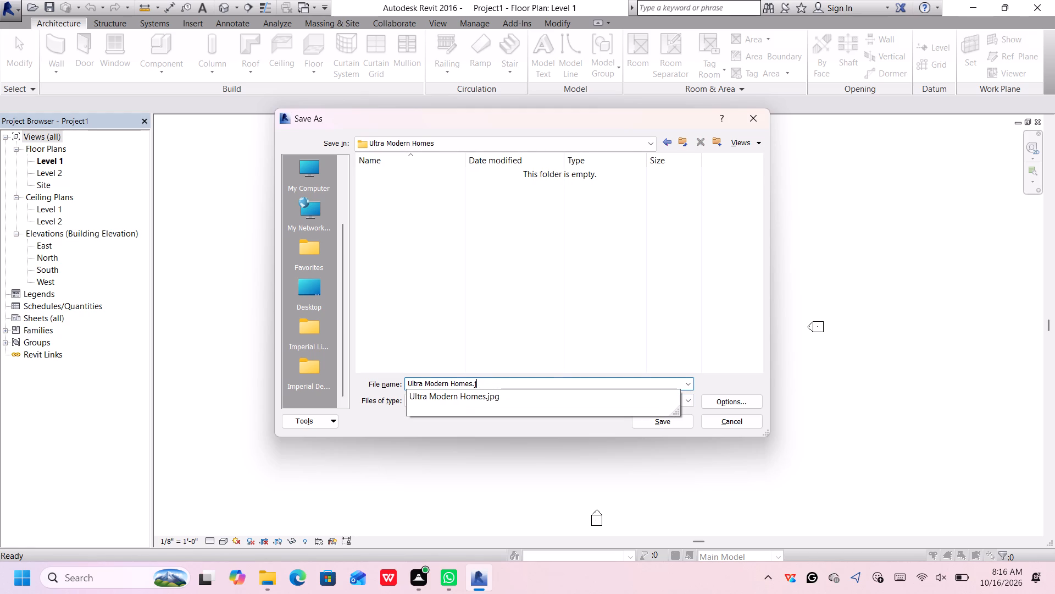
key(BackSpace)
key(BackSpace)
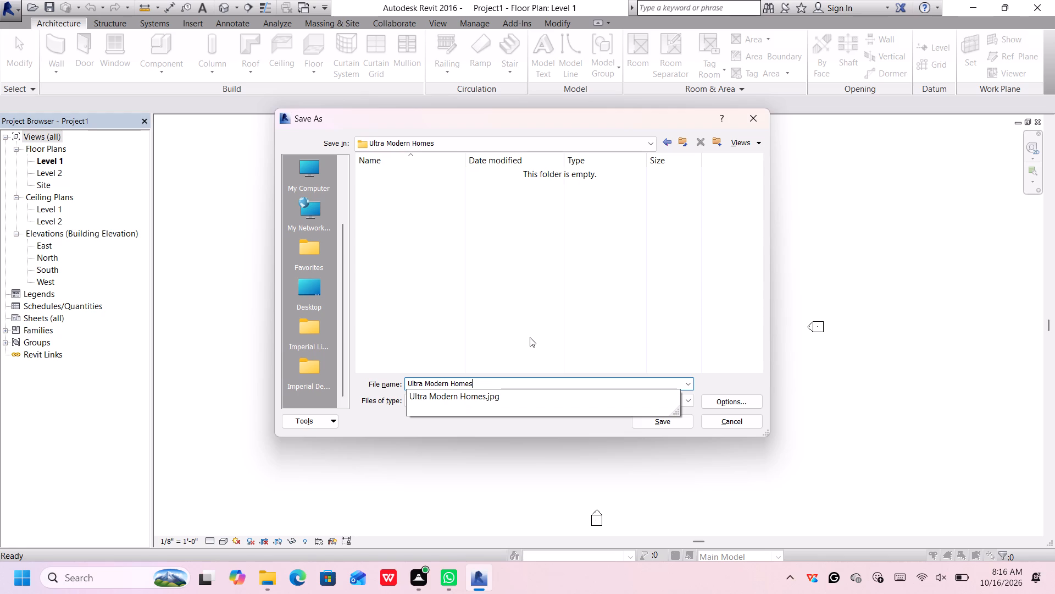
click(672, 340)
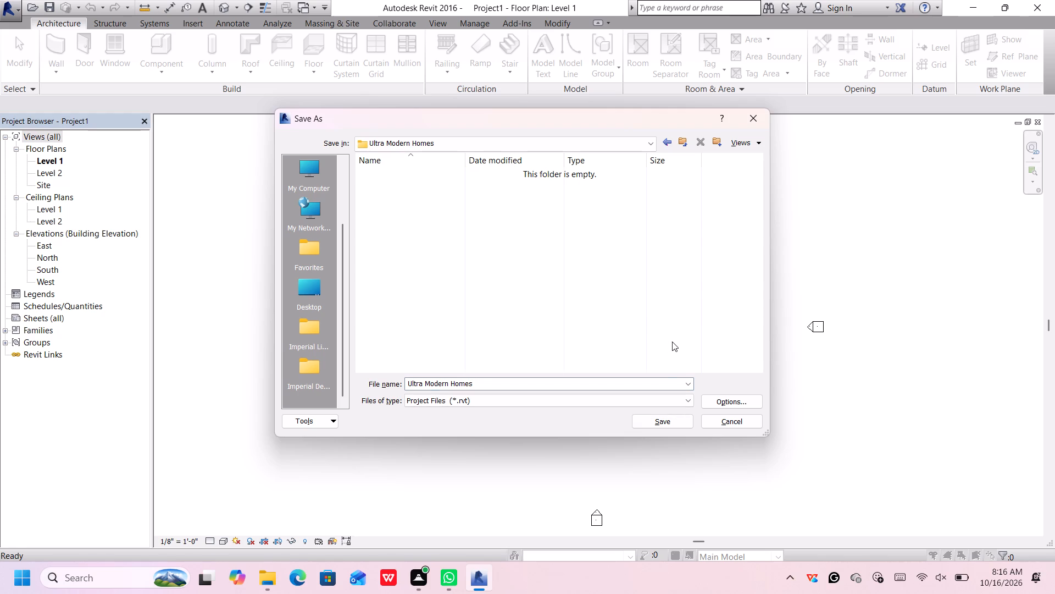
click(658, 425)
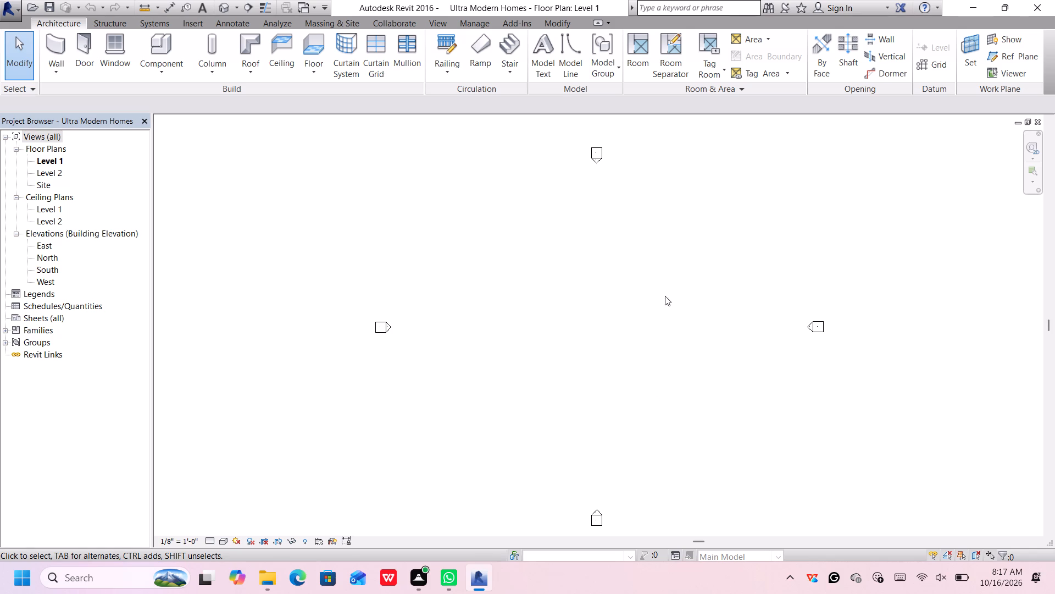
Start a floor on Level 1 and sketch a rectangular boundary about 84' wide by 60' deep between the elevation markers.
middle_drag(585, 331, 563, 310)
scroll(607, 259, up, 1)
scroll(607, 260, down, 1)
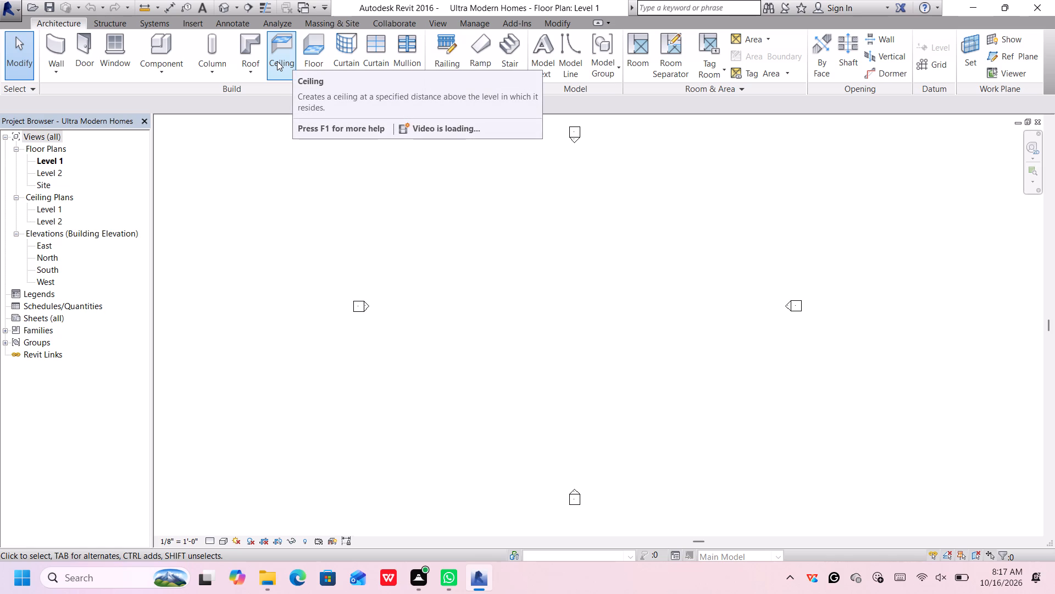
click(310, 48)
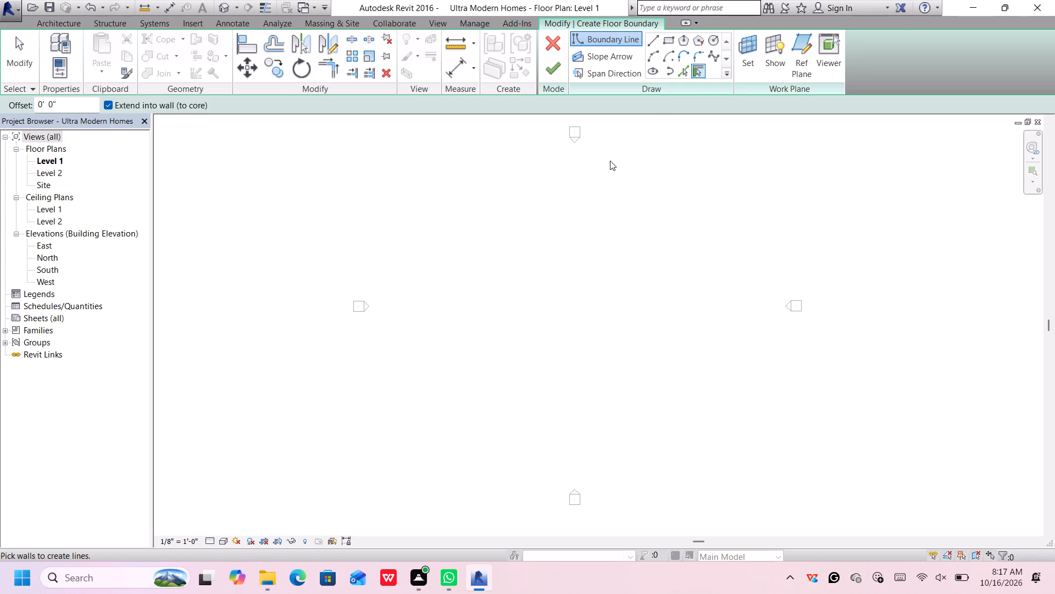
click(667, 36)
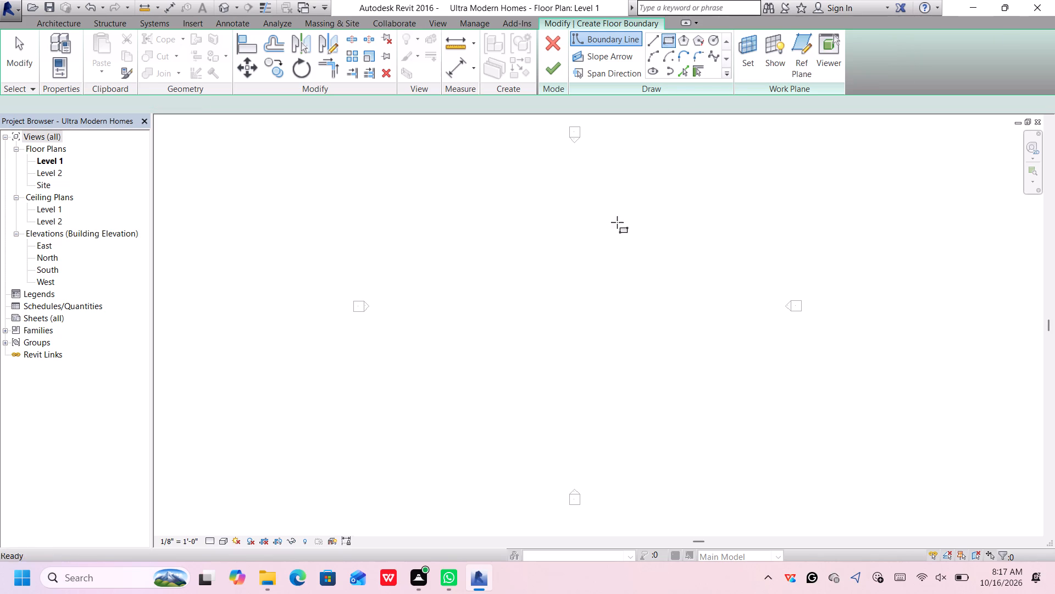
click(434, 207)
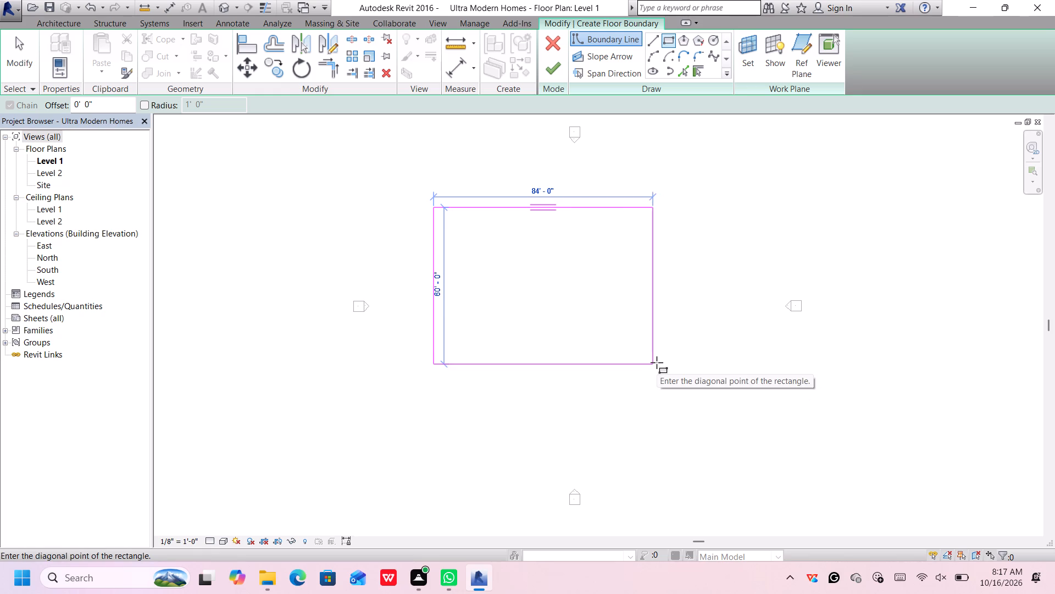
click(657, 361)
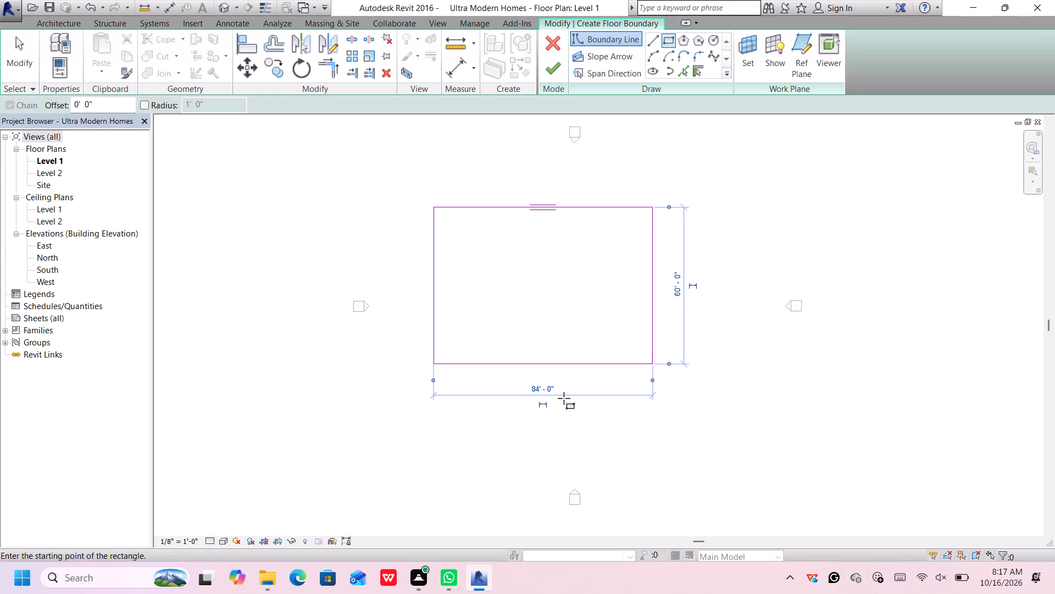
Set the horizontal width of the rectangular floor boundary to 60'.
click(556, 388)
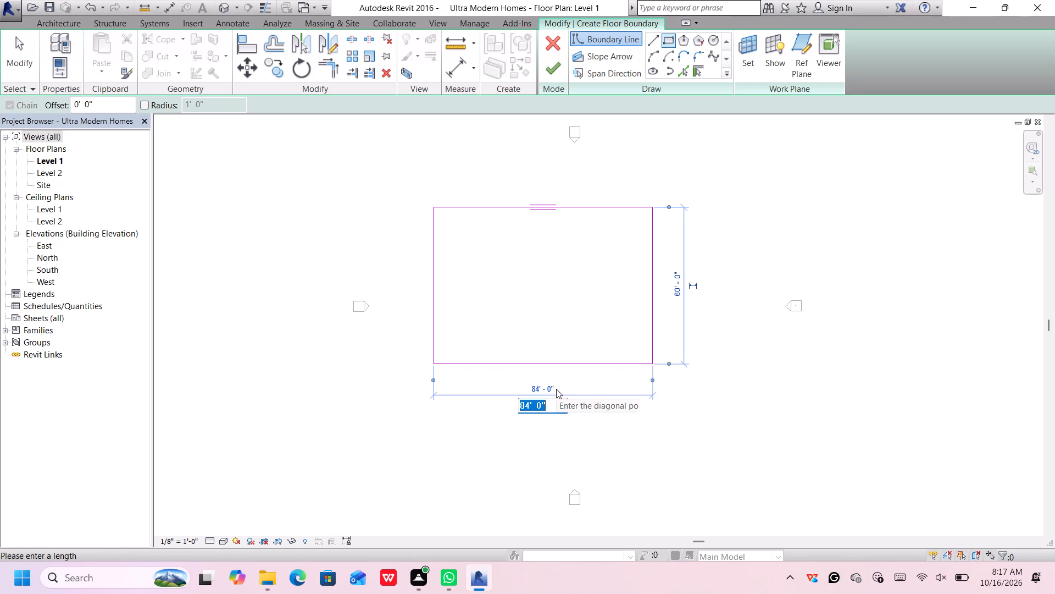
key(BackSpace)
key(6)
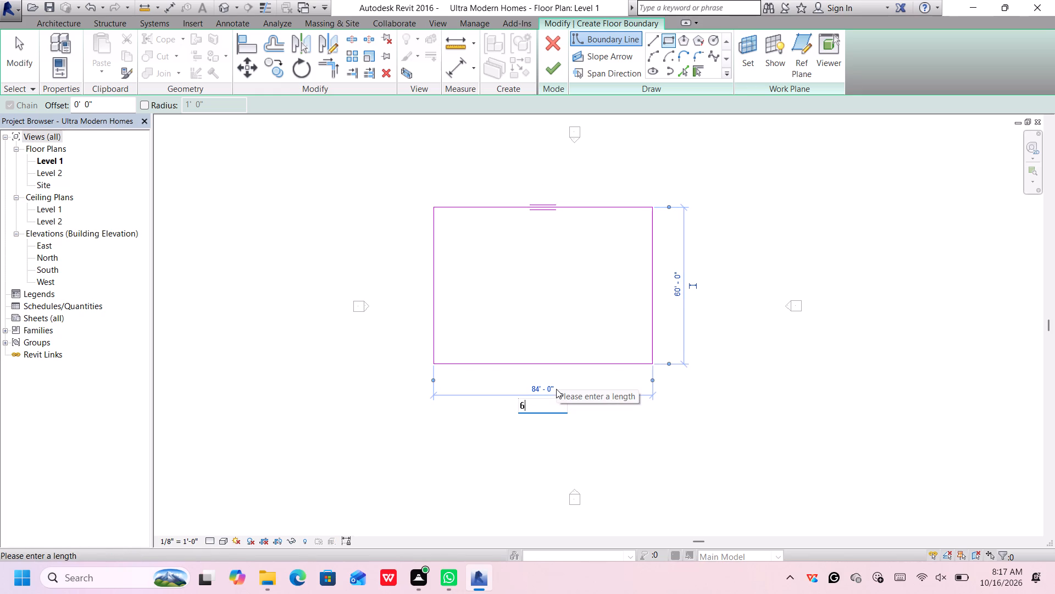
key(0)
key(apostrophe)
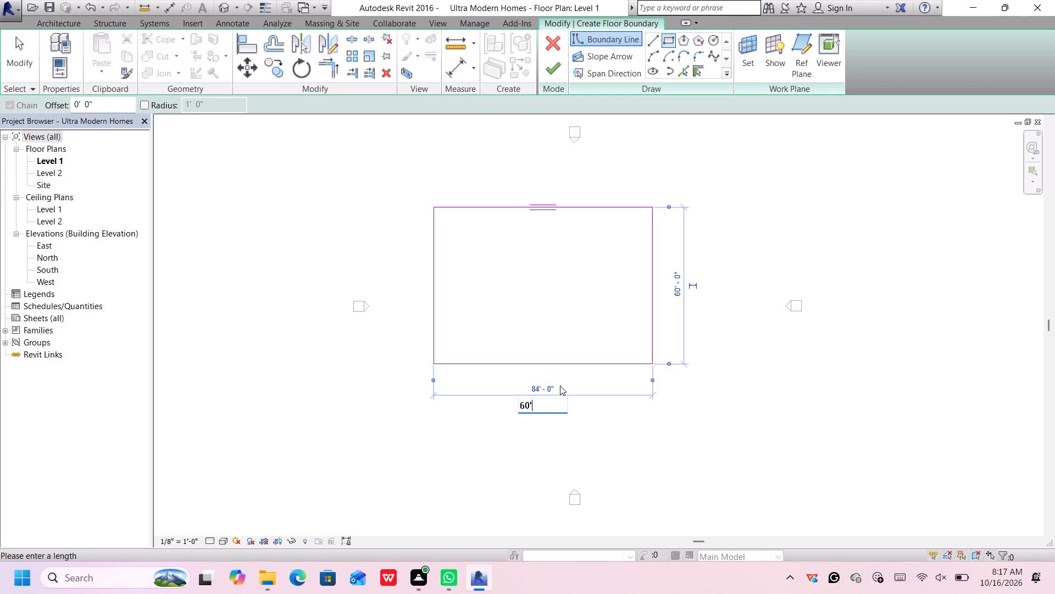
click(678, 287)
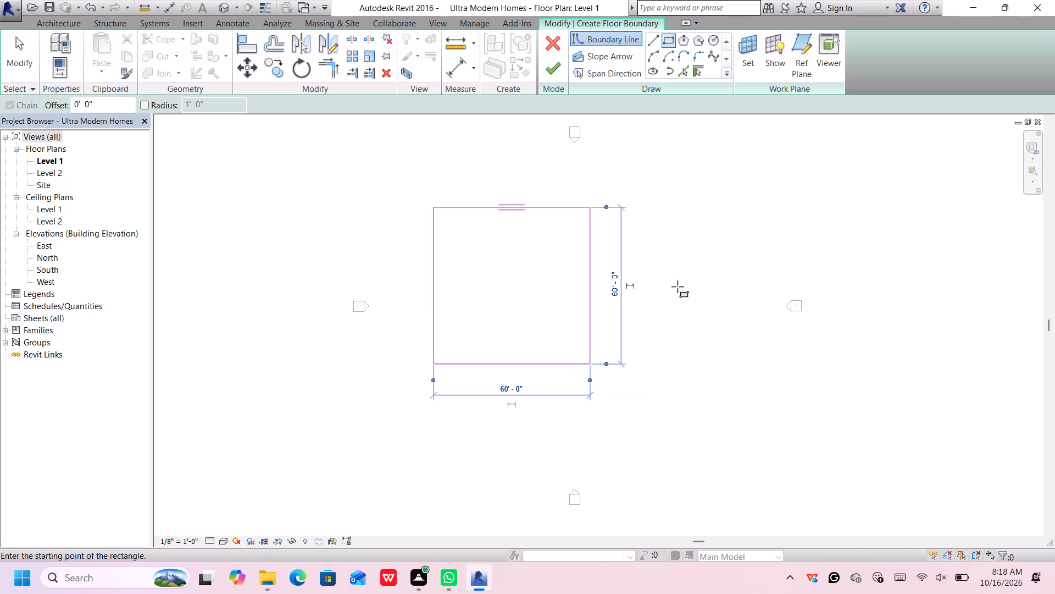
Set the vertical depth of the rectangular floor boundary to 50'.
click(611, 292)
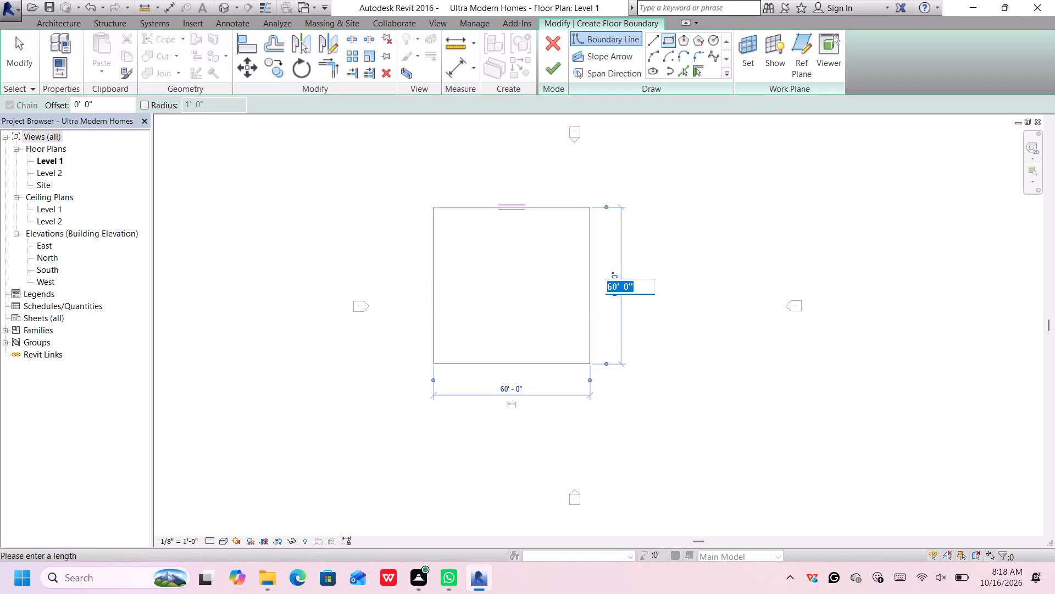
key(Clear)
key(Insert)
key(apostrophe)
key(Return)
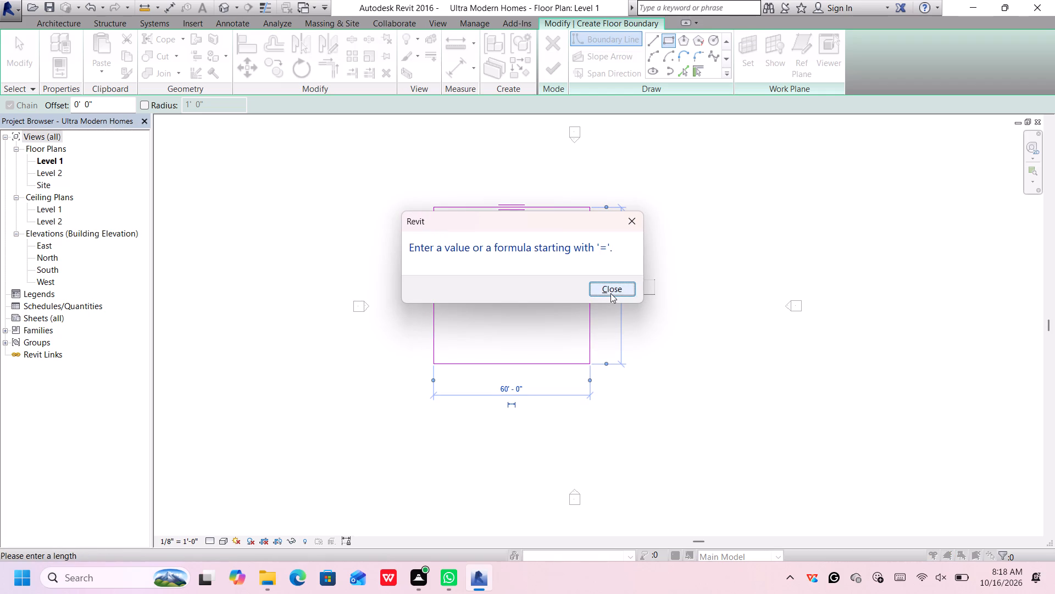
click(611, 290)
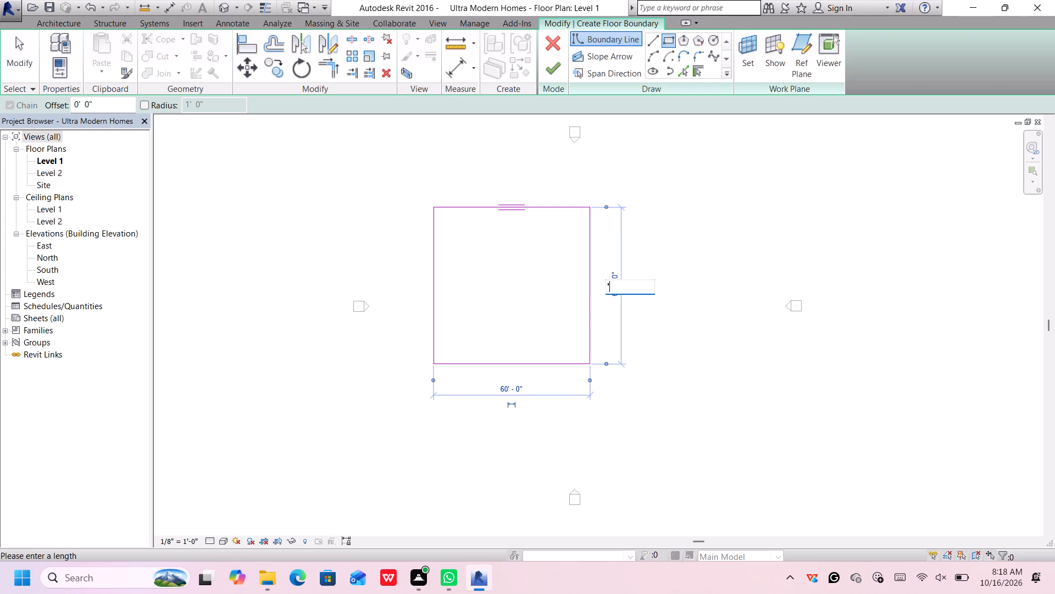
key(BackSpace)
text(50)
key(apostrophe)
key(Return)
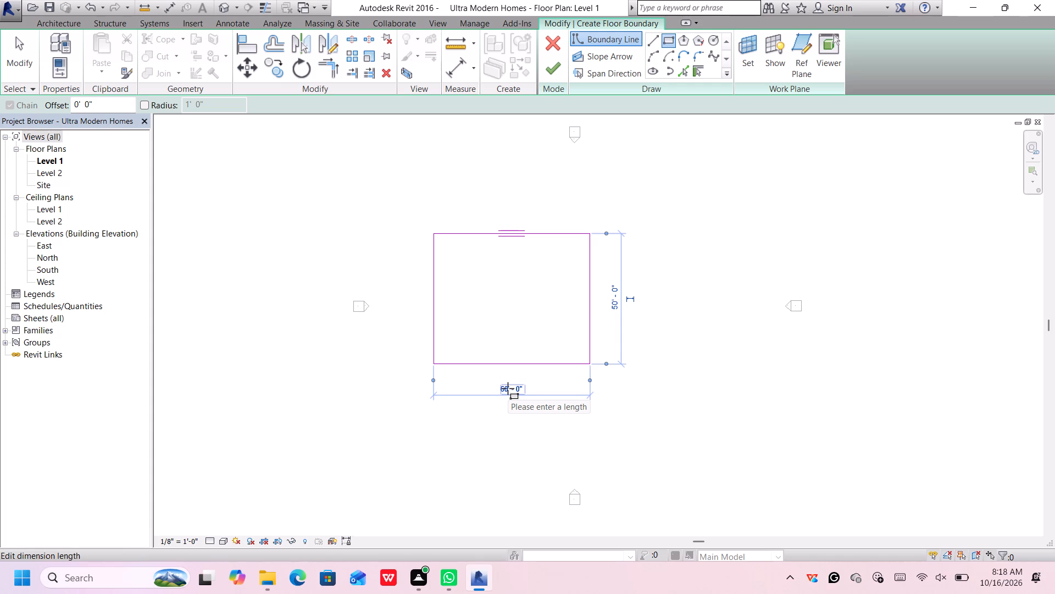
Set the horizontal width of the rectangular floor boundary to 80'.
click(508, 388)
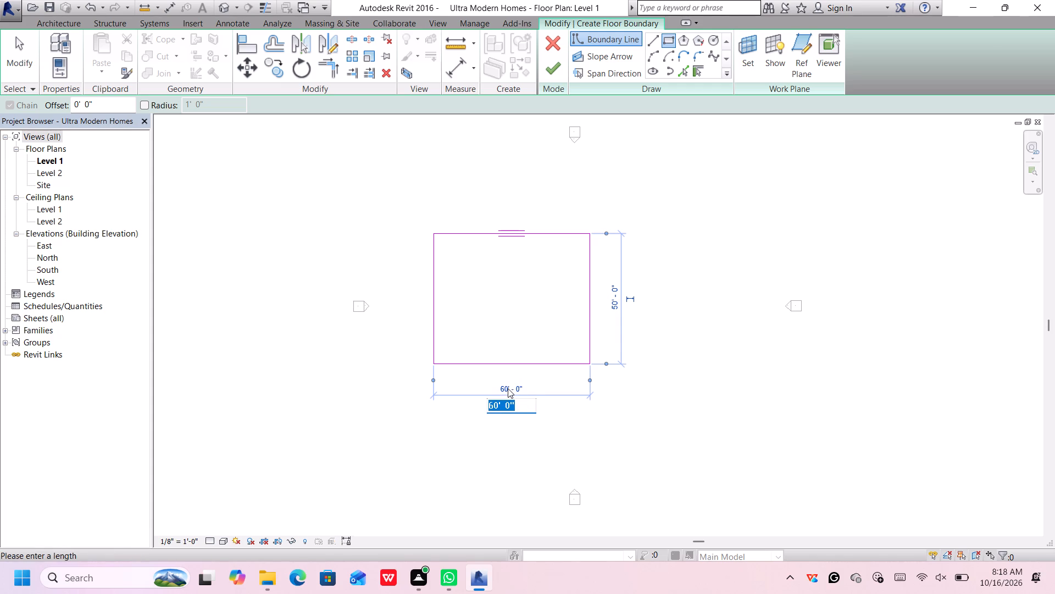
text(80)
key(apostrophe)
key(Return)
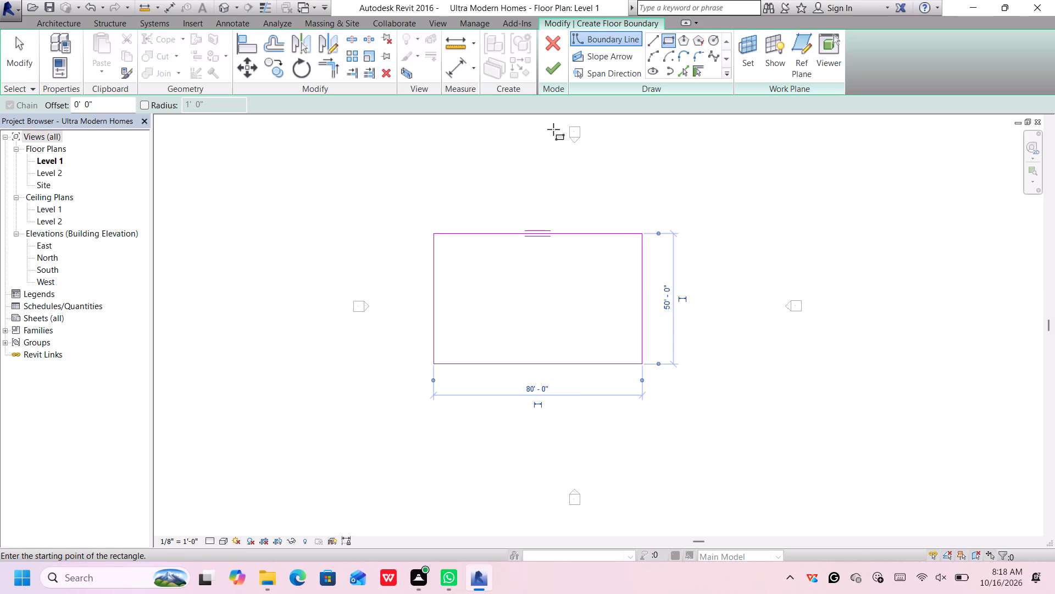
Sketch a boundary circle of about 4' radius centred on each of the floor rectangle's four corners.
click(710, 40)
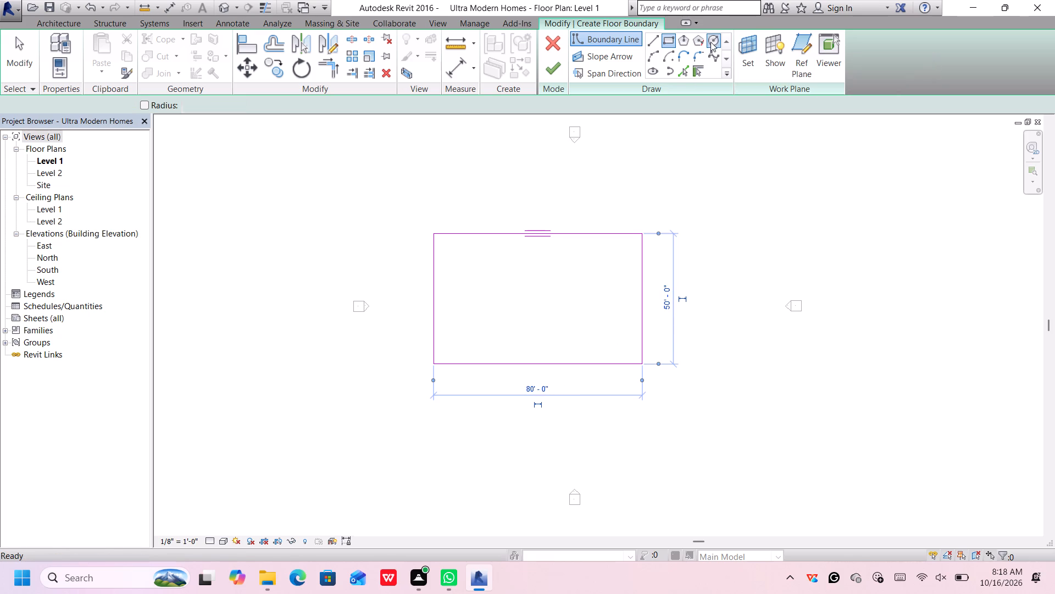
click(434, 363)
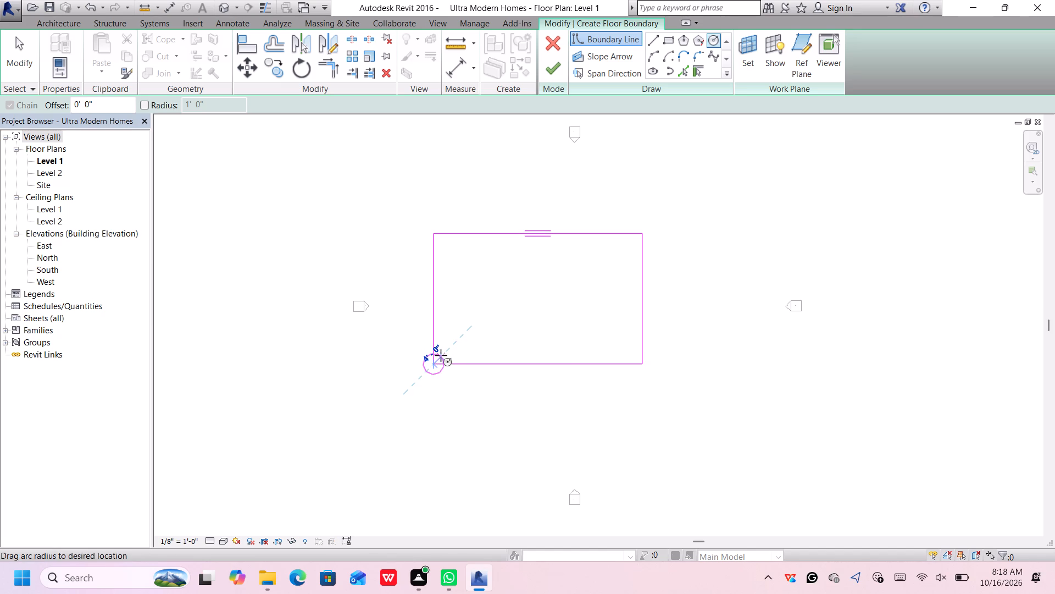
click(441, 355)
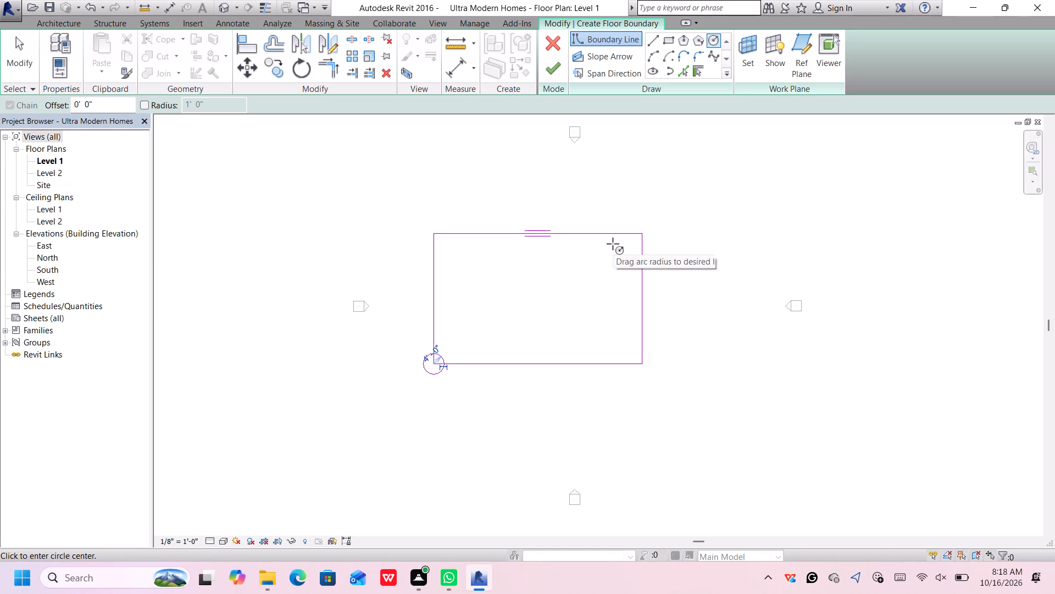
click(641, 233)
click(649, 226)
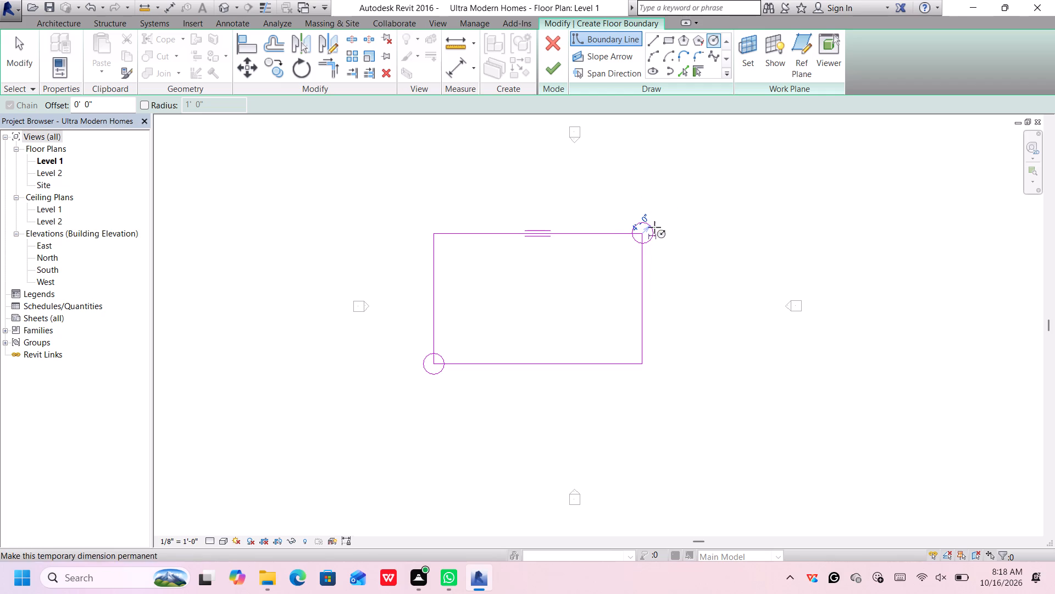
click(641, 363)
click(650, 369)
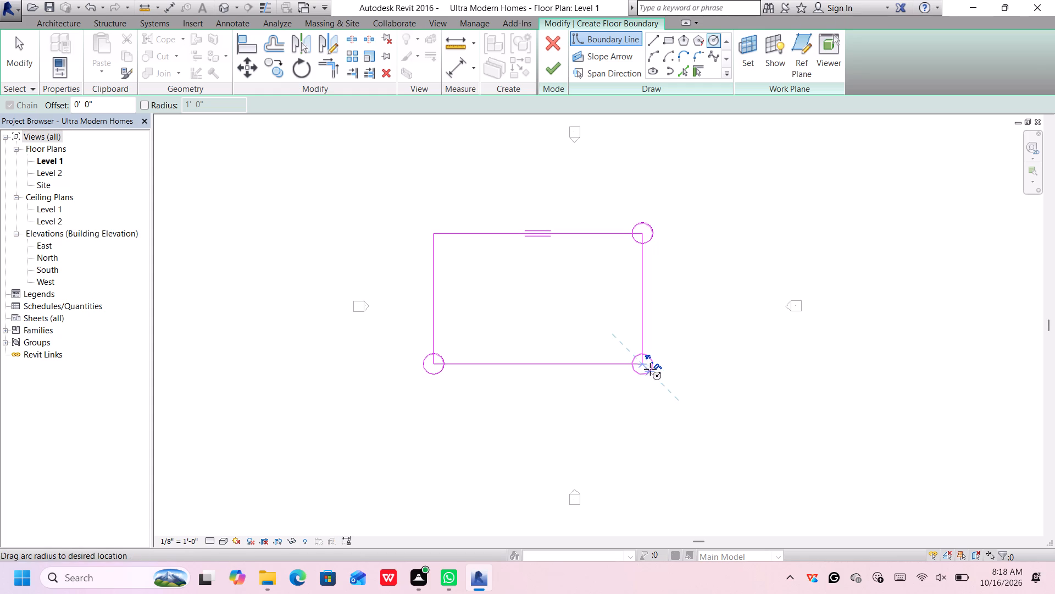
click(433, 233)
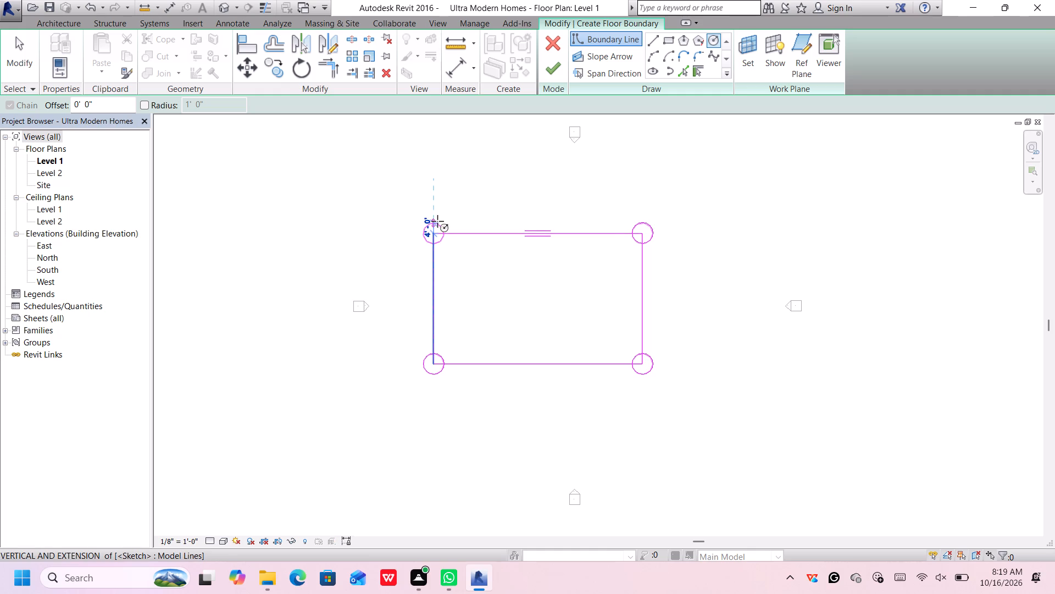
click(437, 221)
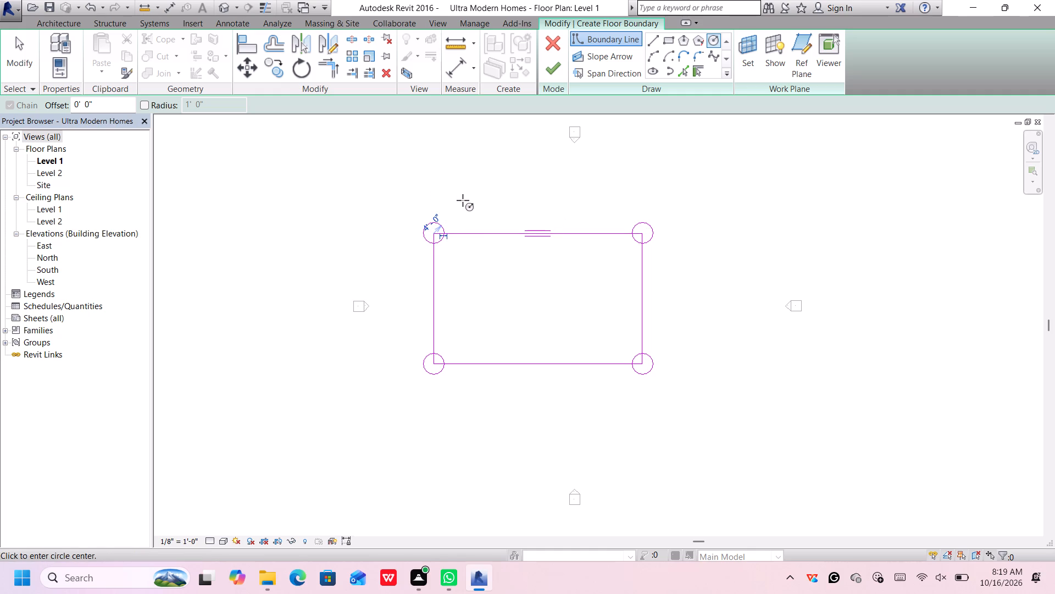
key(Escape)
key(Escape)
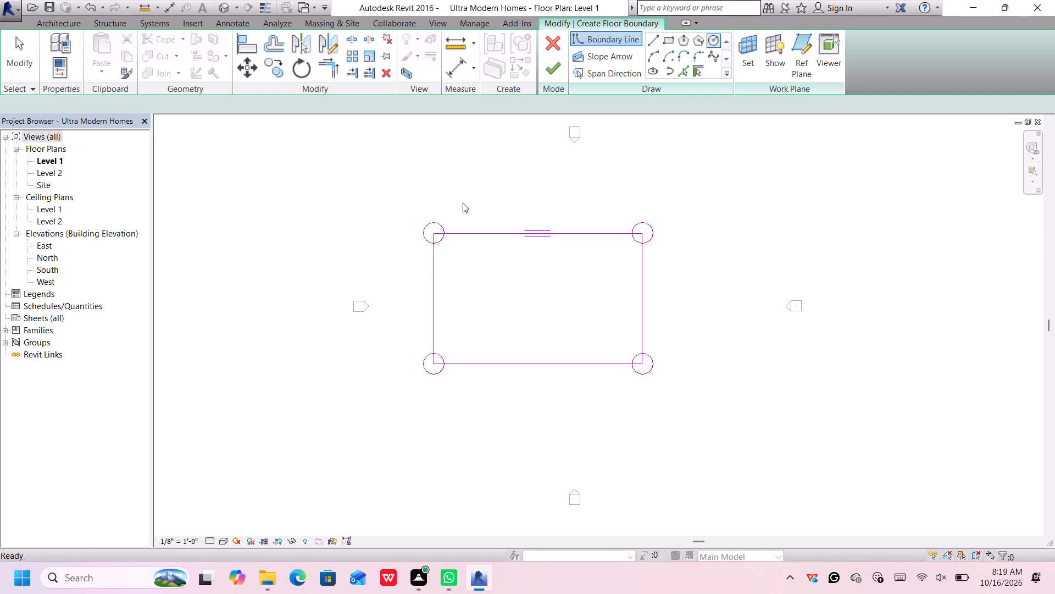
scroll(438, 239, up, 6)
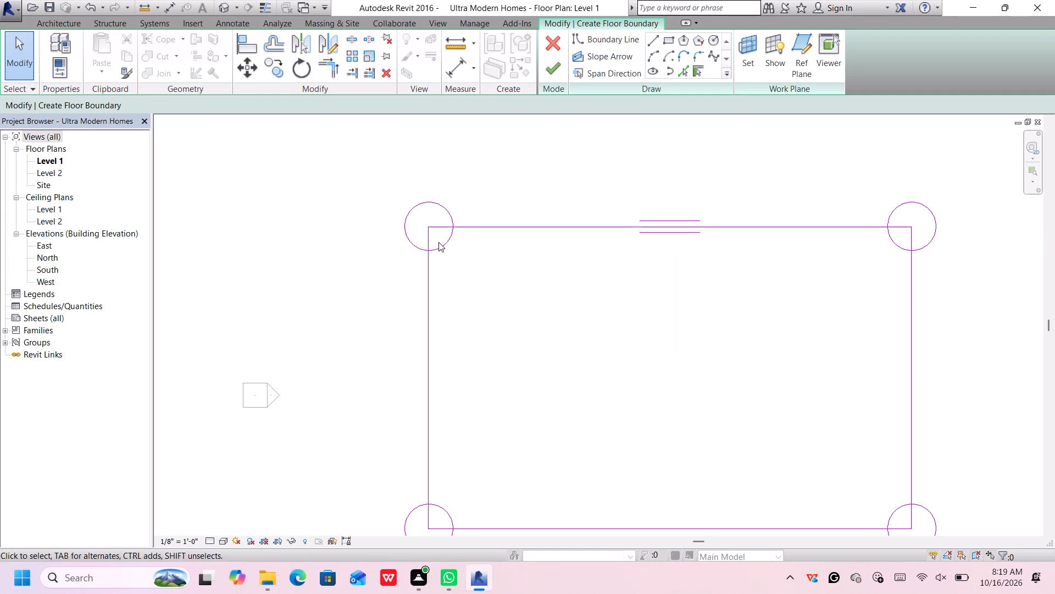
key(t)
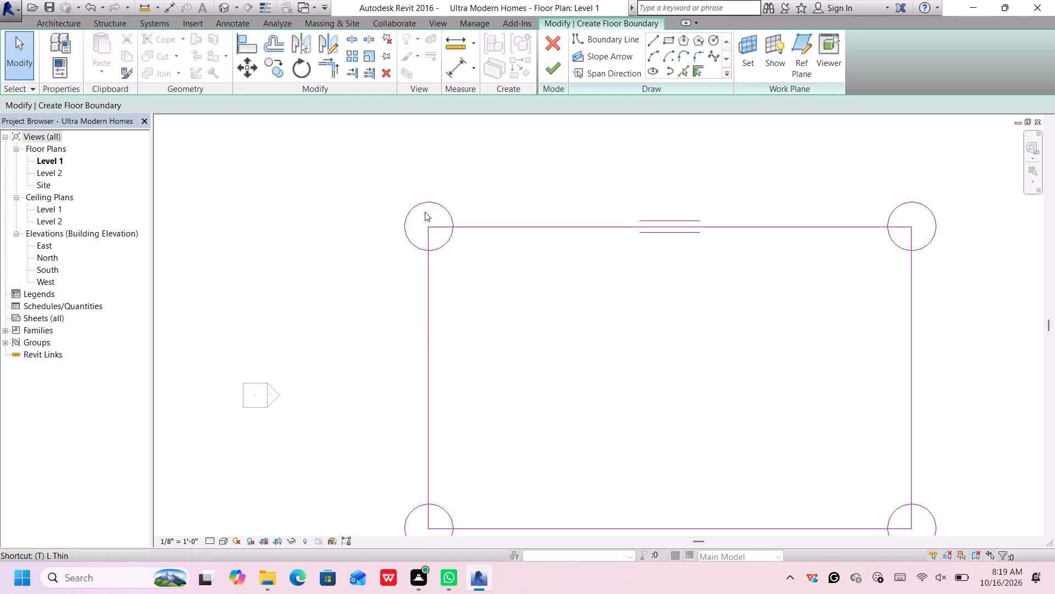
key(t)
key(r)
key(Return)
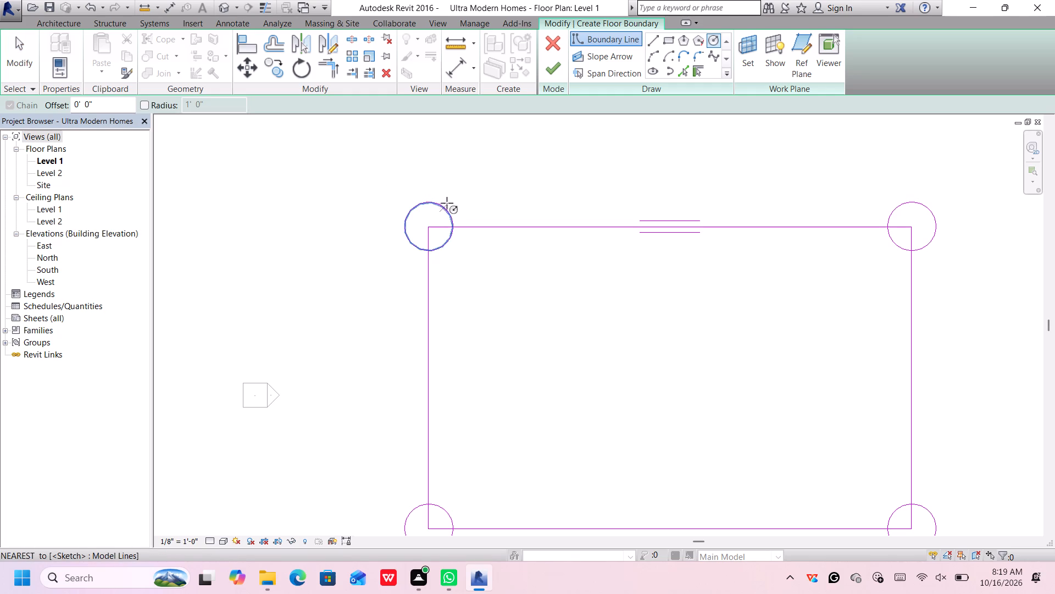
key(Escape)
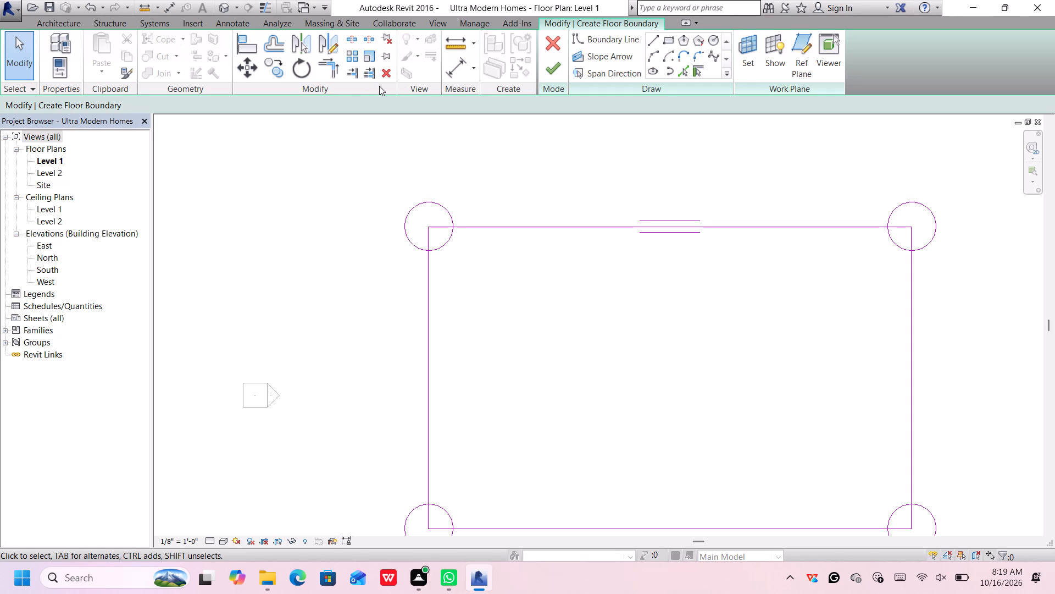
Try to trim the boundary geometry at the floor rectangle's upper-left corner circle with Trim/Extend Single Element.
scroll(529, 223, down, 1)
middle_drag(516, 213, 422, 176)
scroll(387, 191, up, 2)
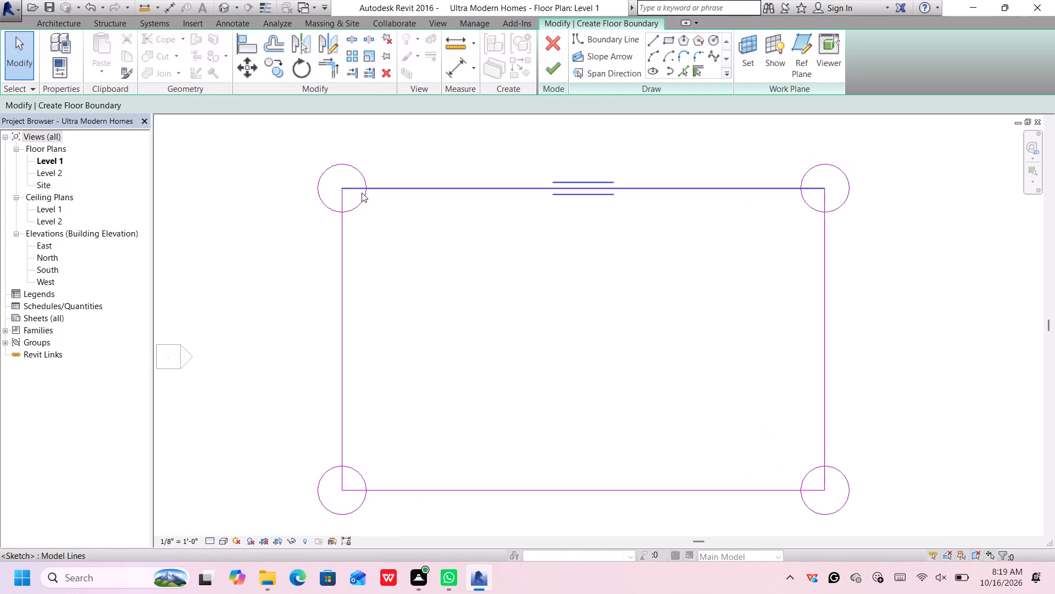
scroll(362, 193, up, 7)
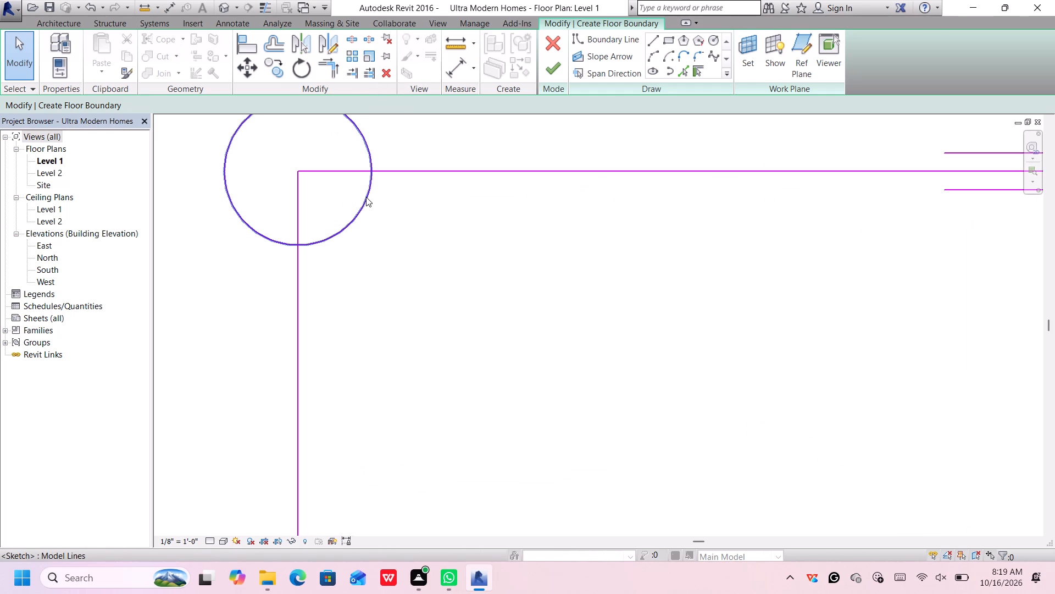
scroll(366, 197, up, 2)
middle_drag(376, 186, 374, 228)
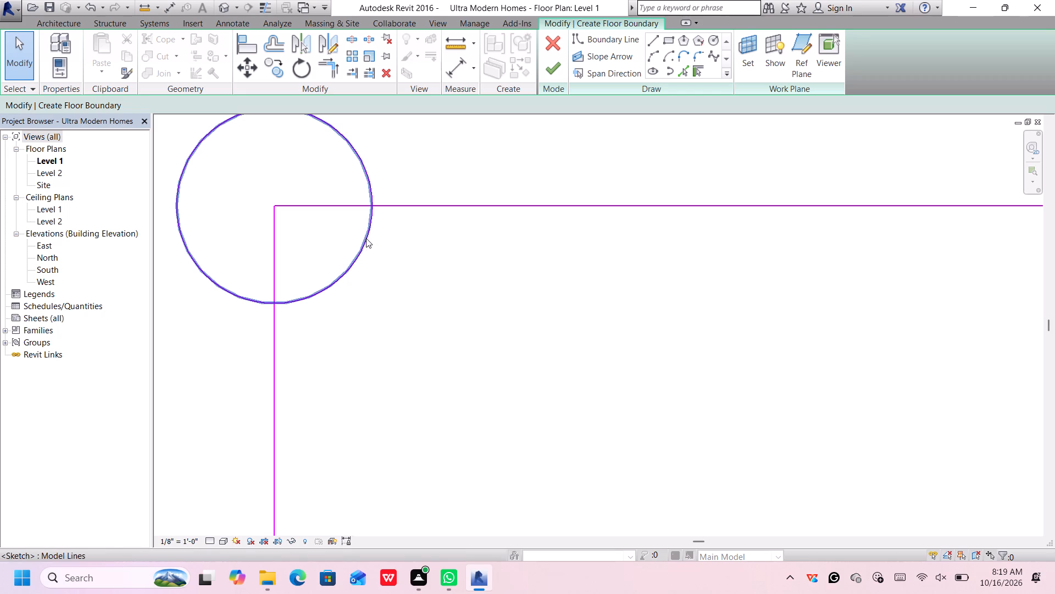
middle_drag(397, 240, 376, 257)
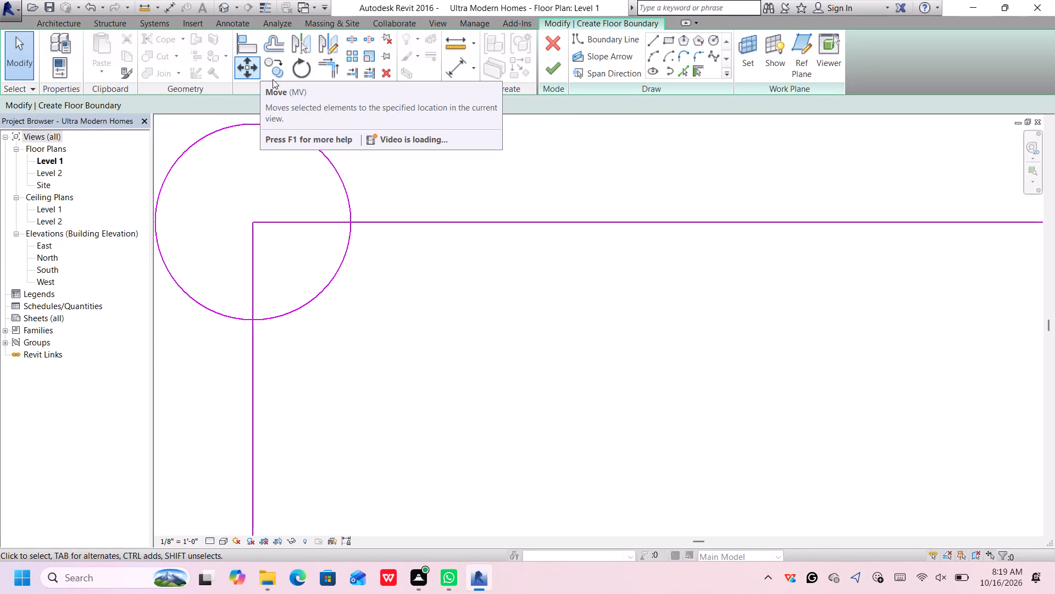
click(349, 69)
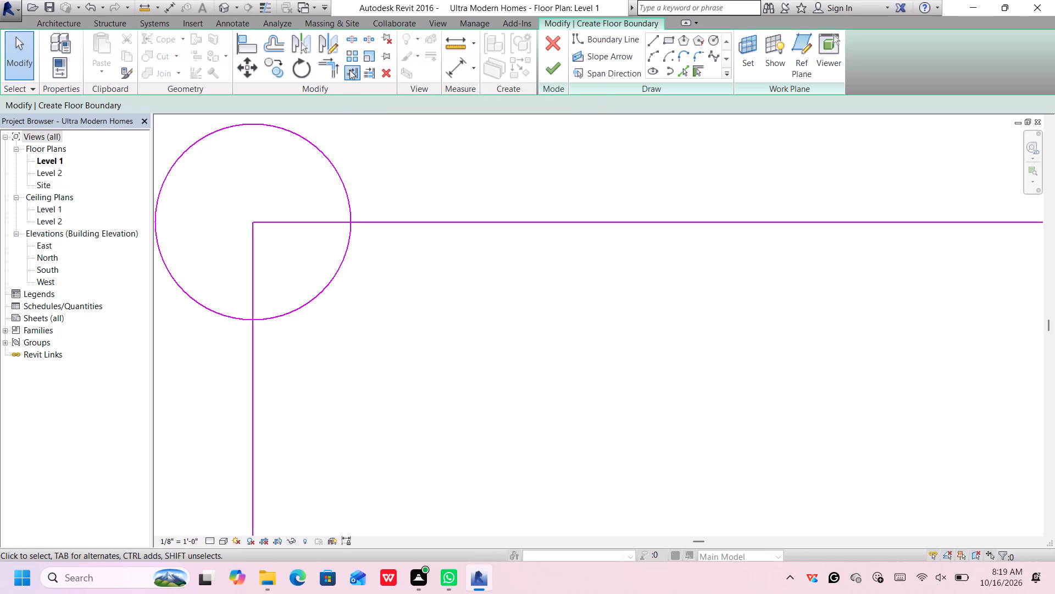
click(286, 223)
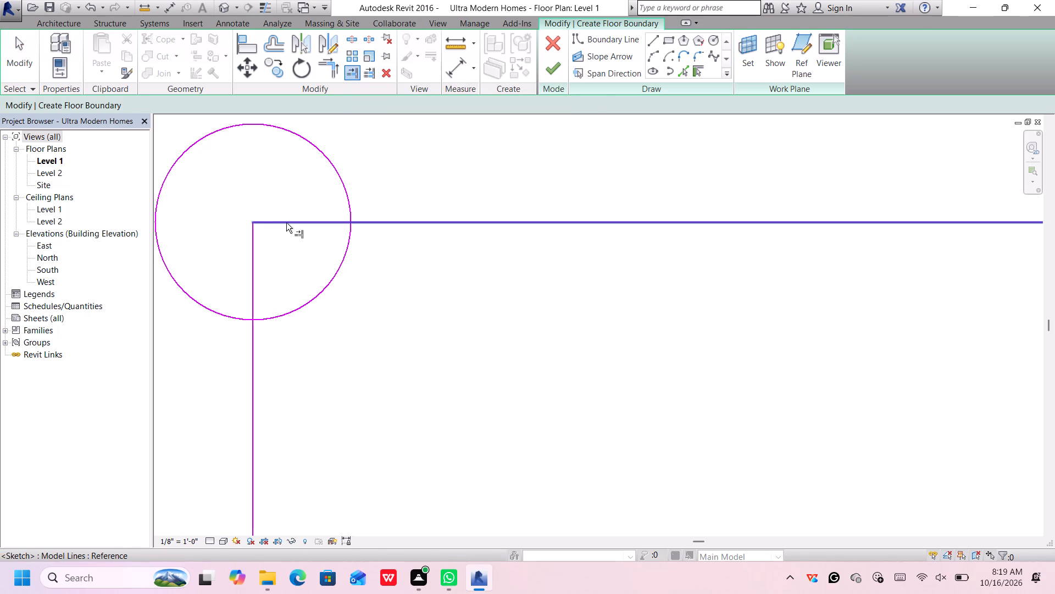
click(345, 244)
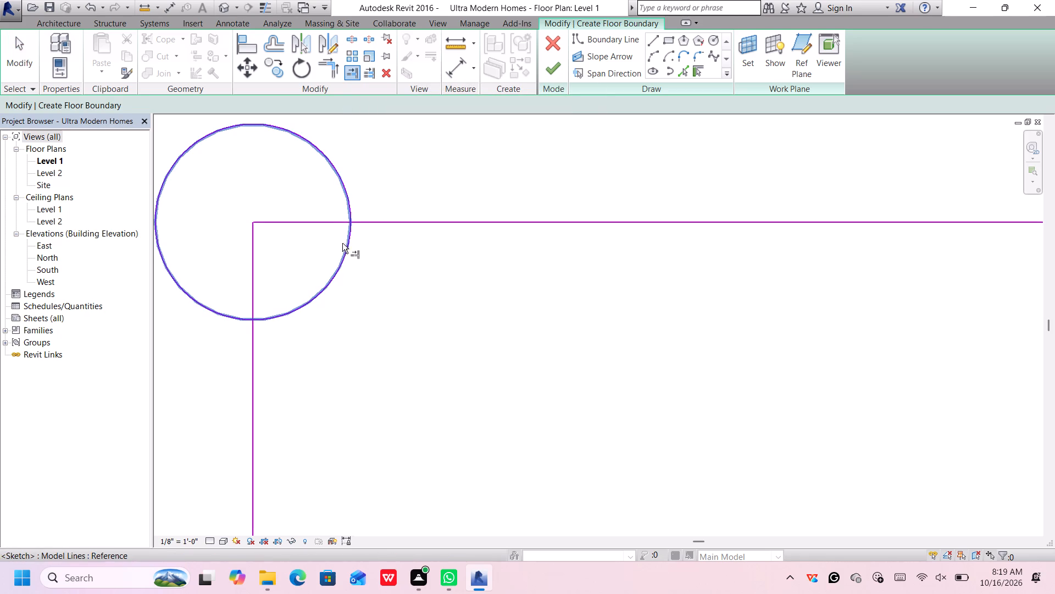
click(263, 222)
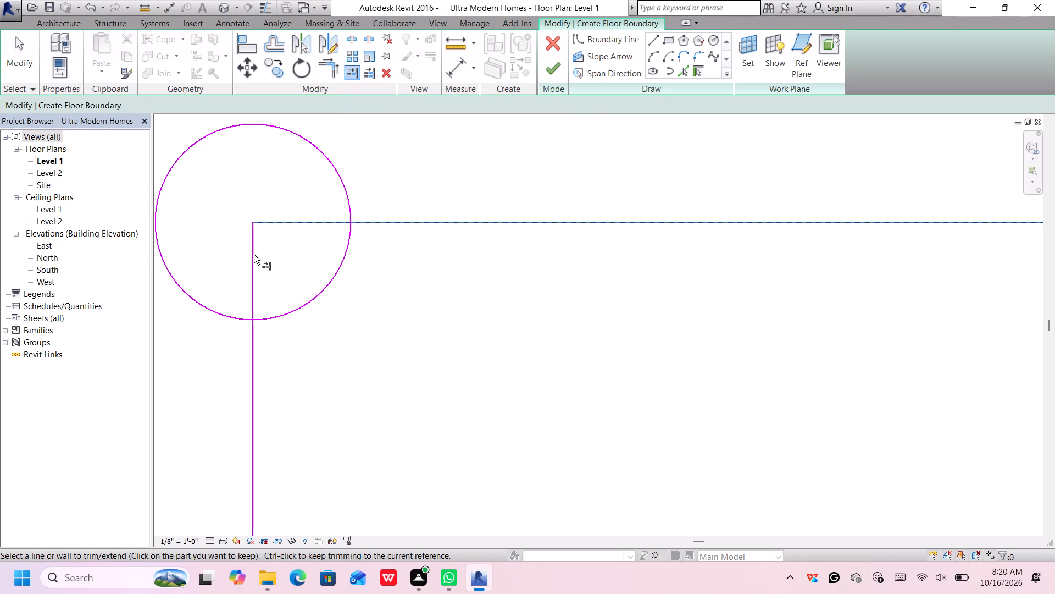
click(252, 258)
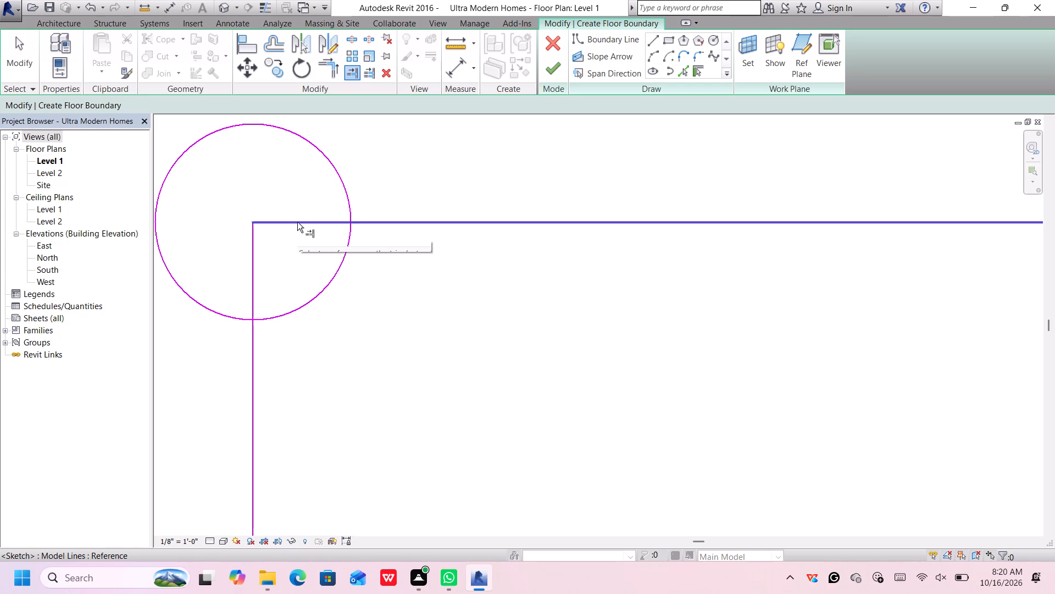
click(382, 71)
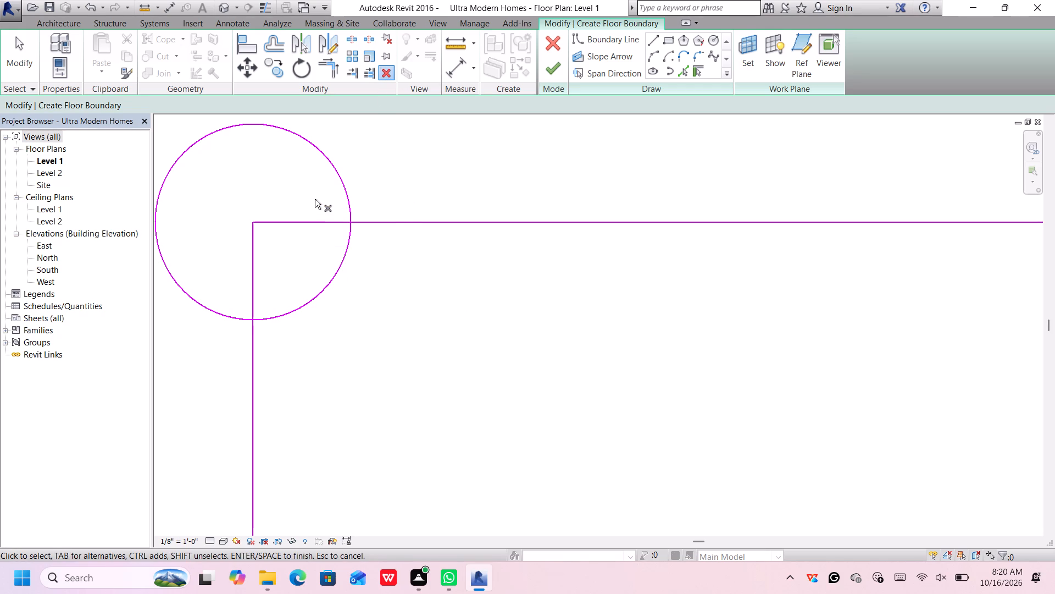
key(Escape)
Shorten the rectangle's upper and left boundary lines so they end on the edge of the upper-left corner circle.
click(314, 217)
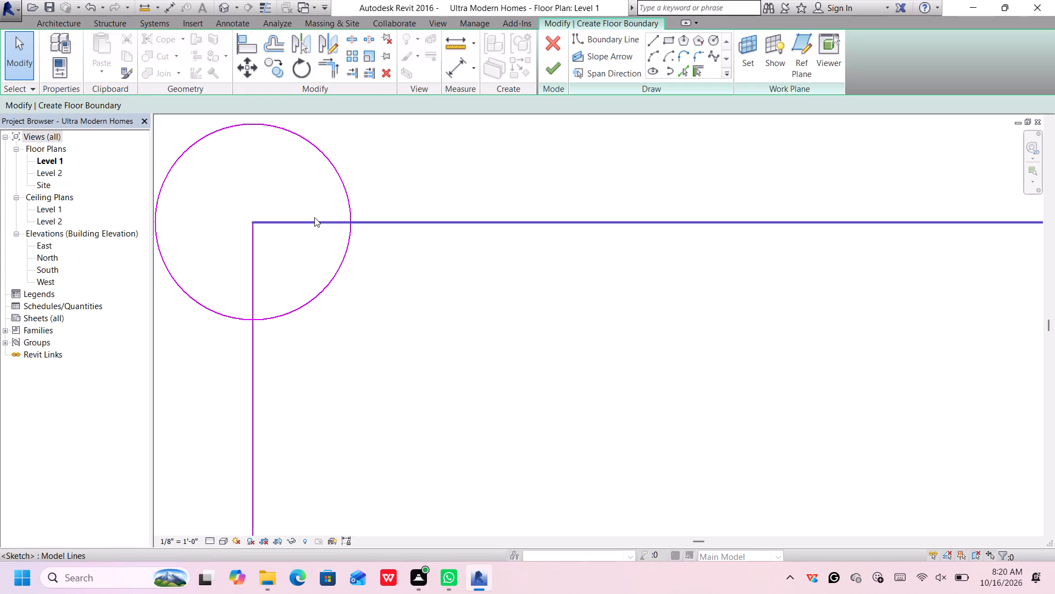
click(252, 221)
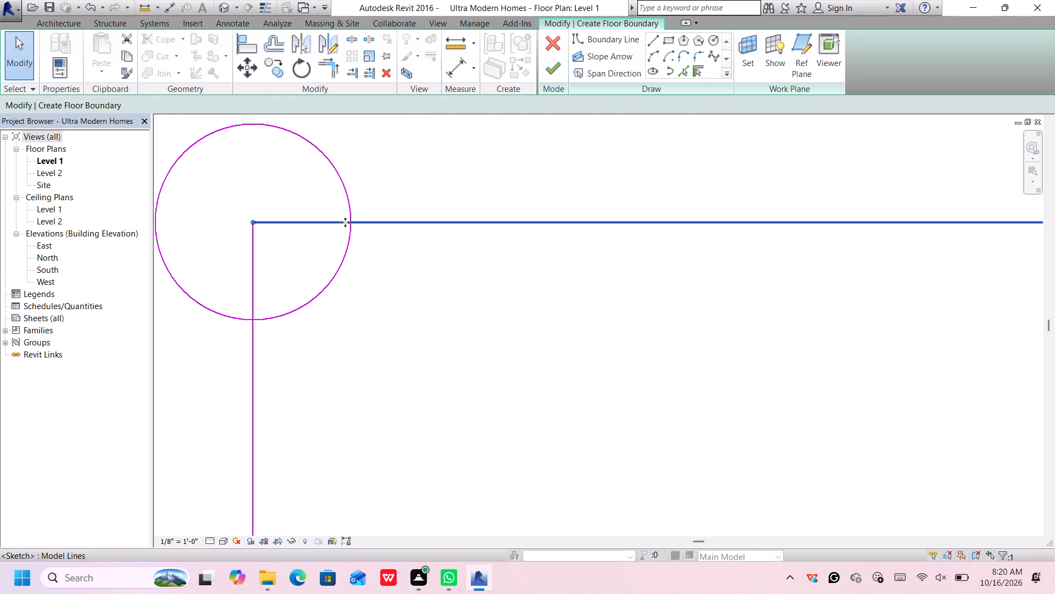
drag(252, 221, 309, 223)
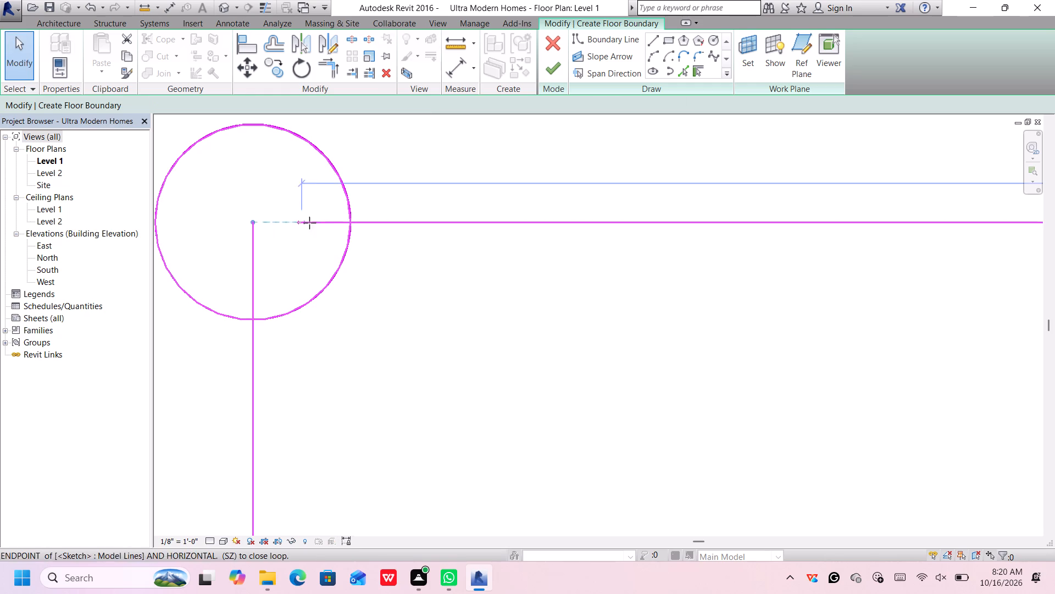
drag(309, 223, 346, 223)
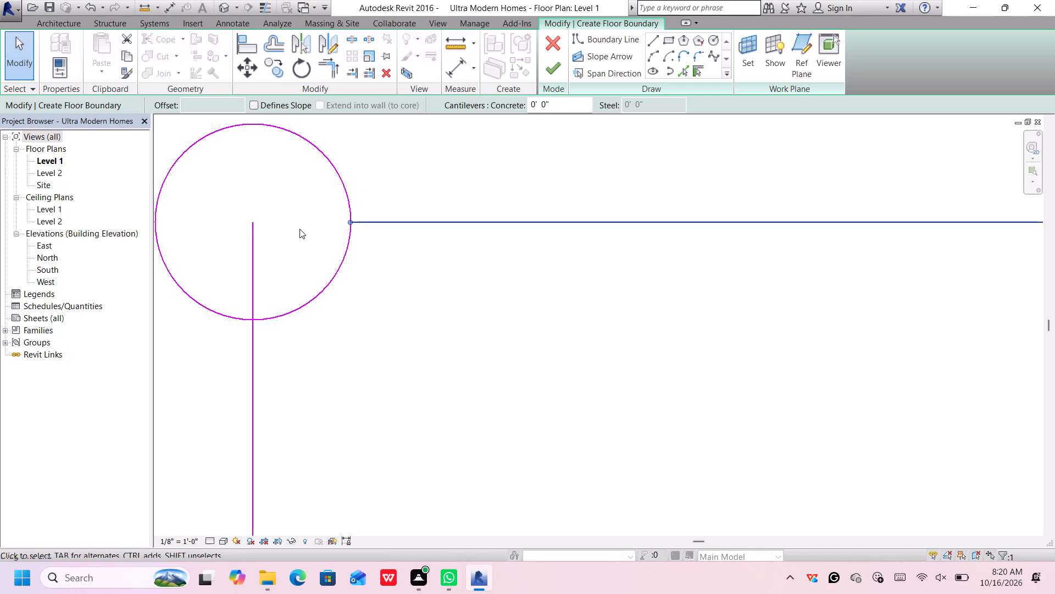
click(251, 226)
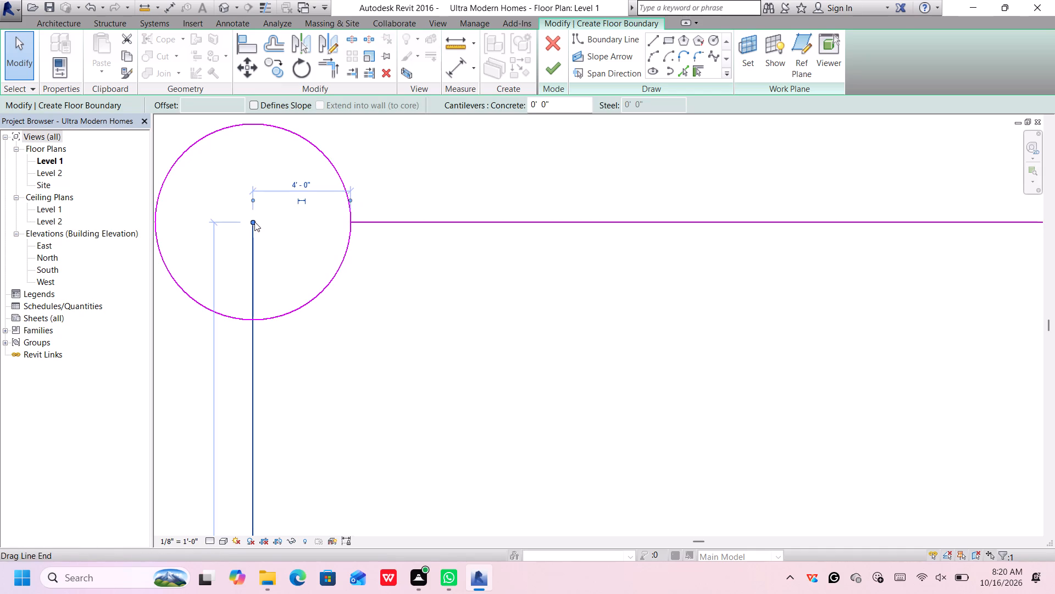
drag(256, 222, 251, 322)
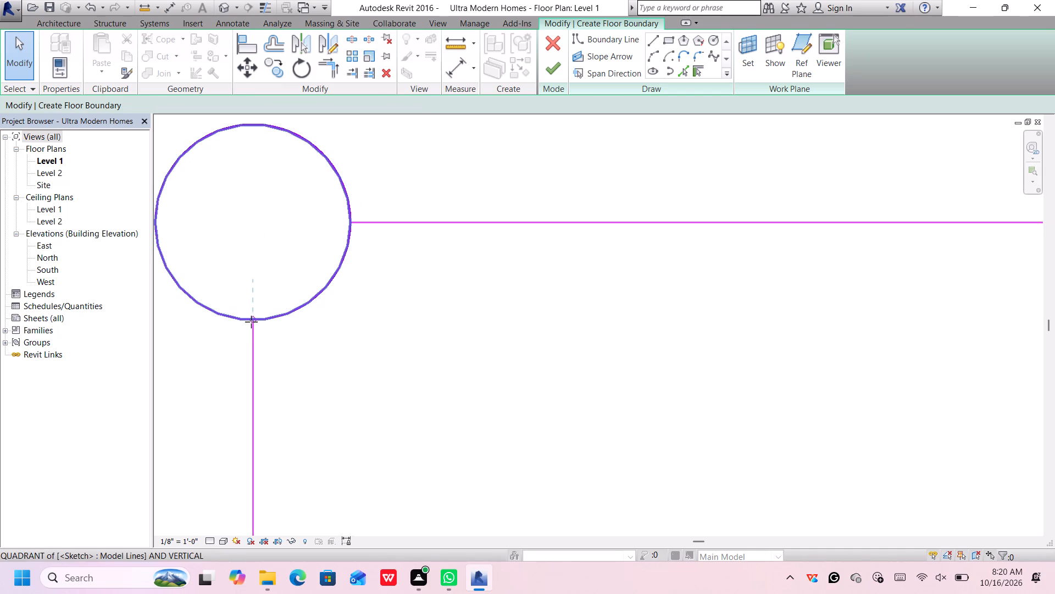
drag(251, 322, 248, 320)
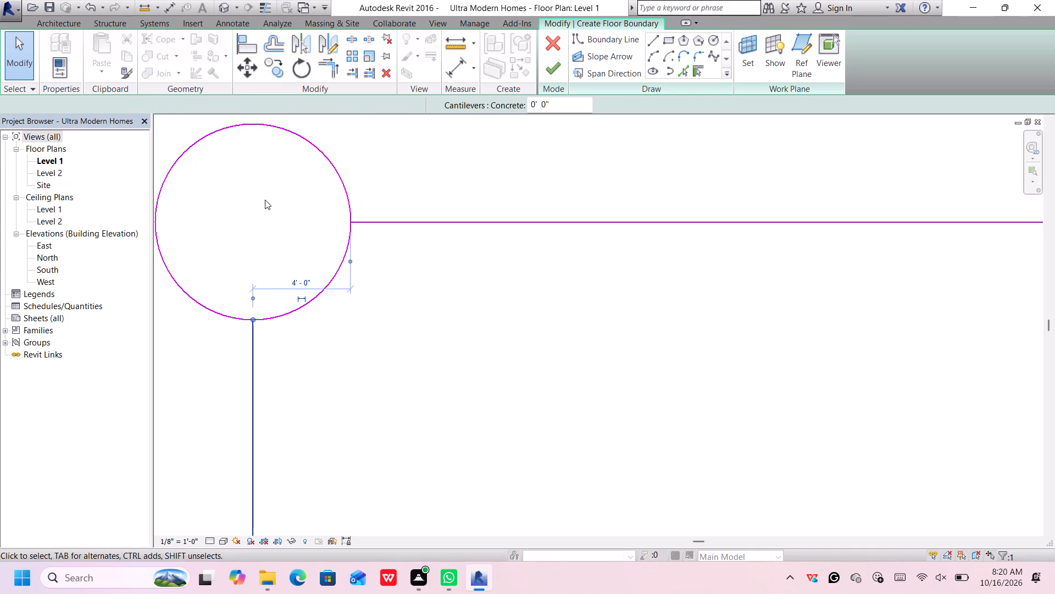
scroll(337, 184, up, 1)
scroll(337, 185, down, 1)
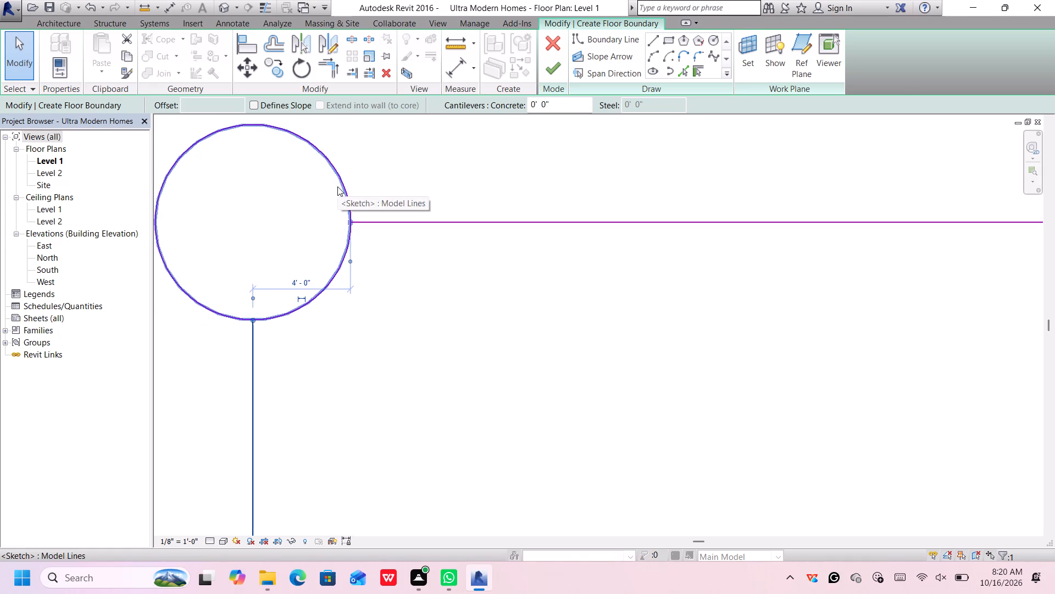
click(375, 319)
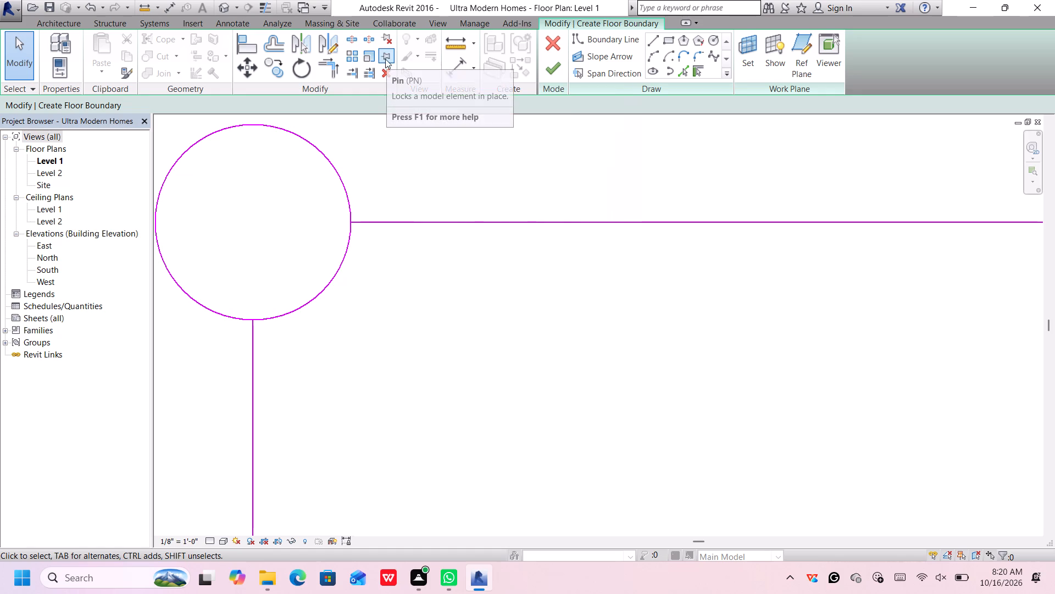
Split the upper-left corner circle where the two boundary lines meet it and delete the quarter arc inside the floor rectangle.
click(369, 42)
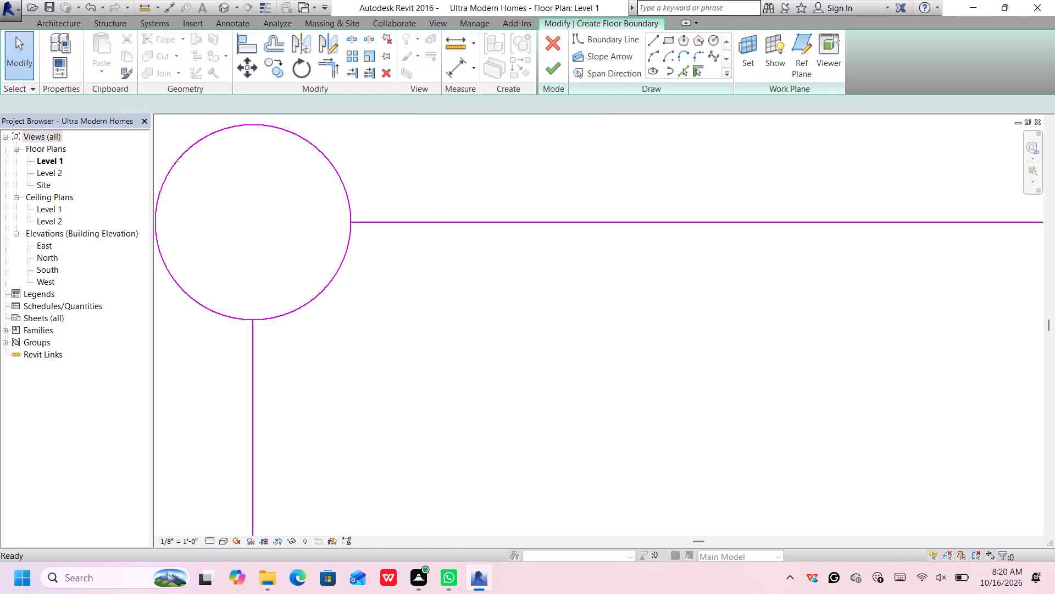
click(349, 223)
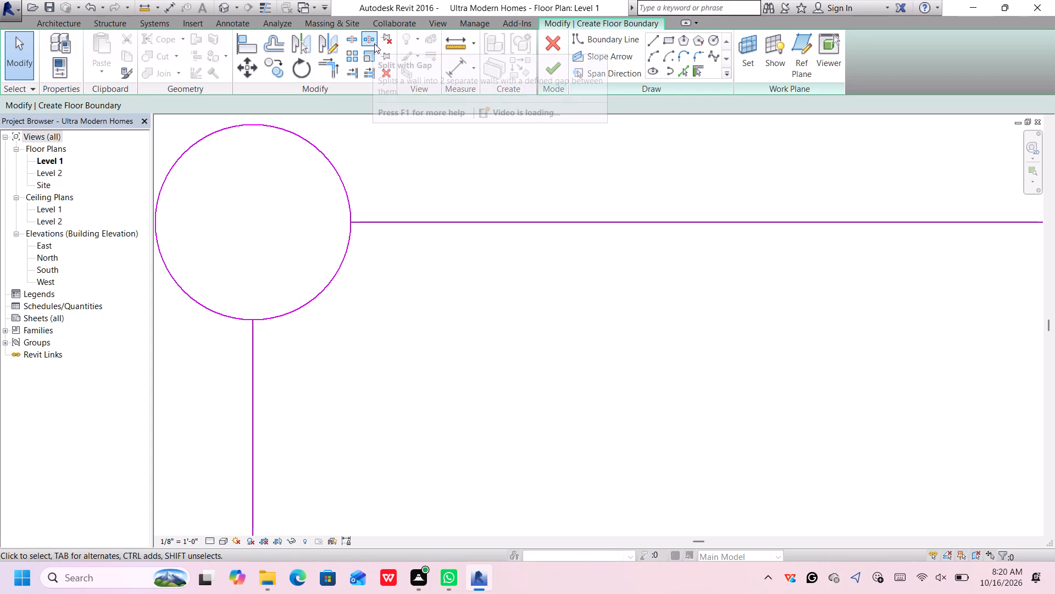
click(351, 38)
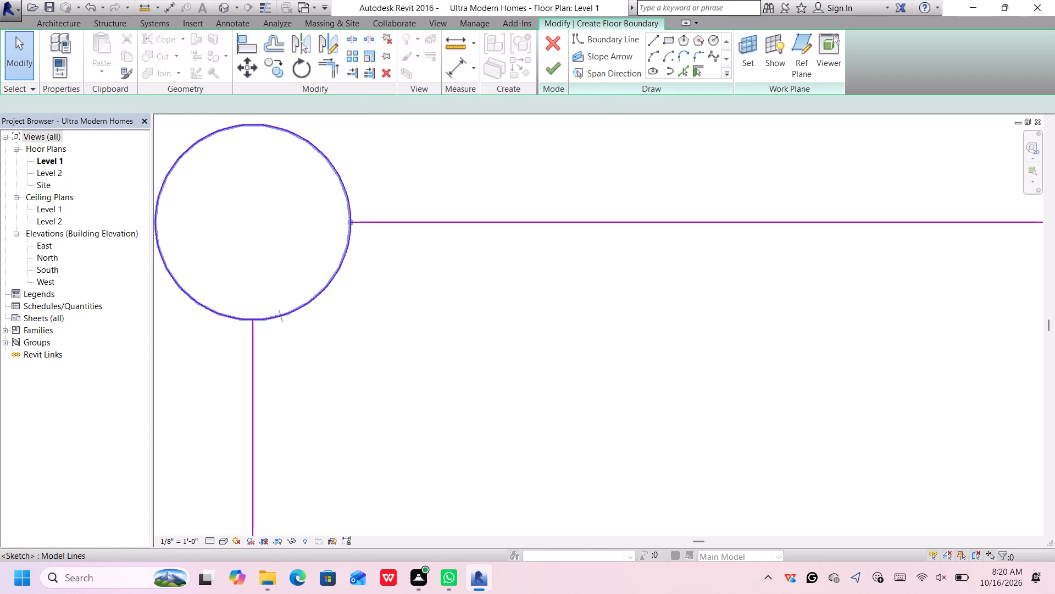
click(252, 318)
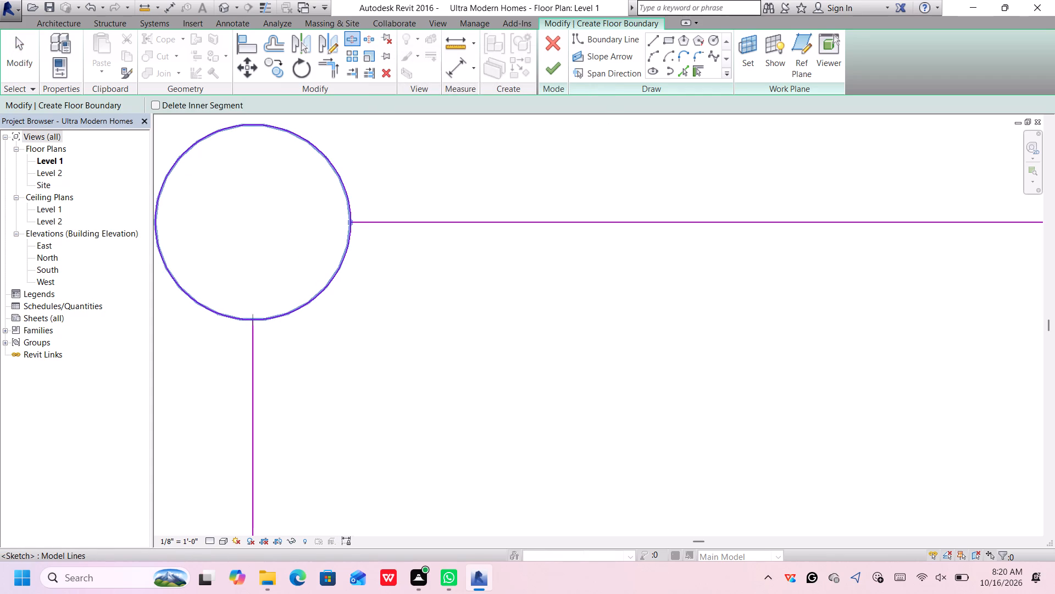
key(space)
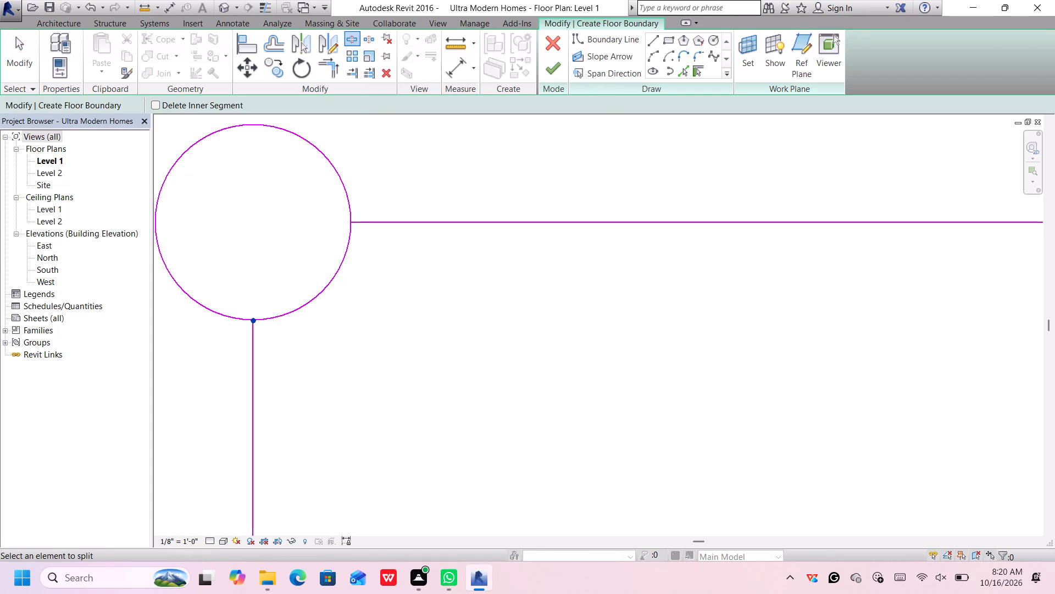
key(Escape)
key(Escape)
click(297, 309)
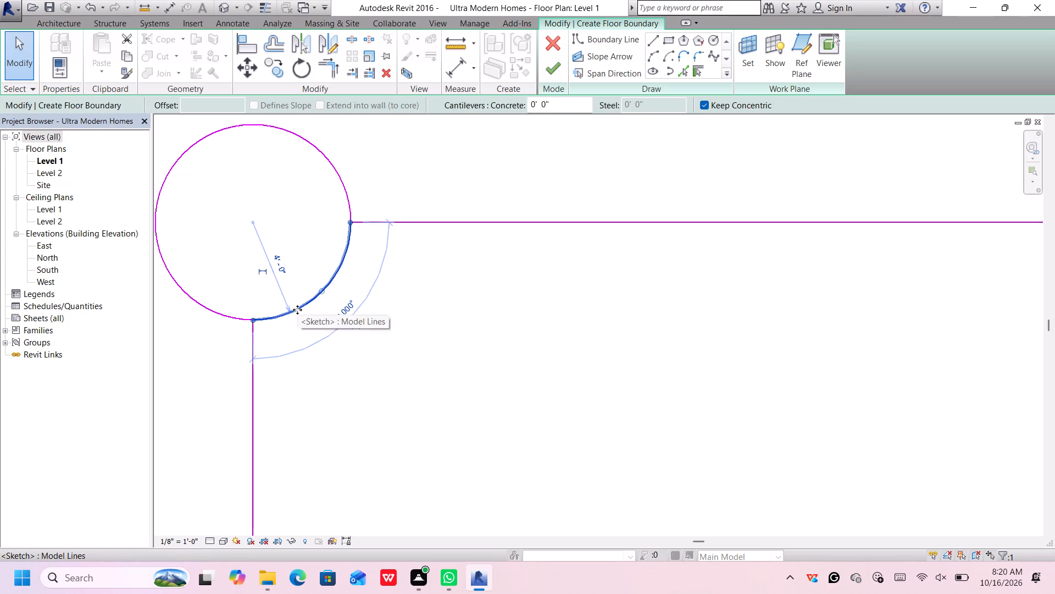
key(Delete)
Shorten the rectangle's right and upper boundary lines so they end on the edge of the upper-right corner circle.
scroll(297, 309, down, 10)
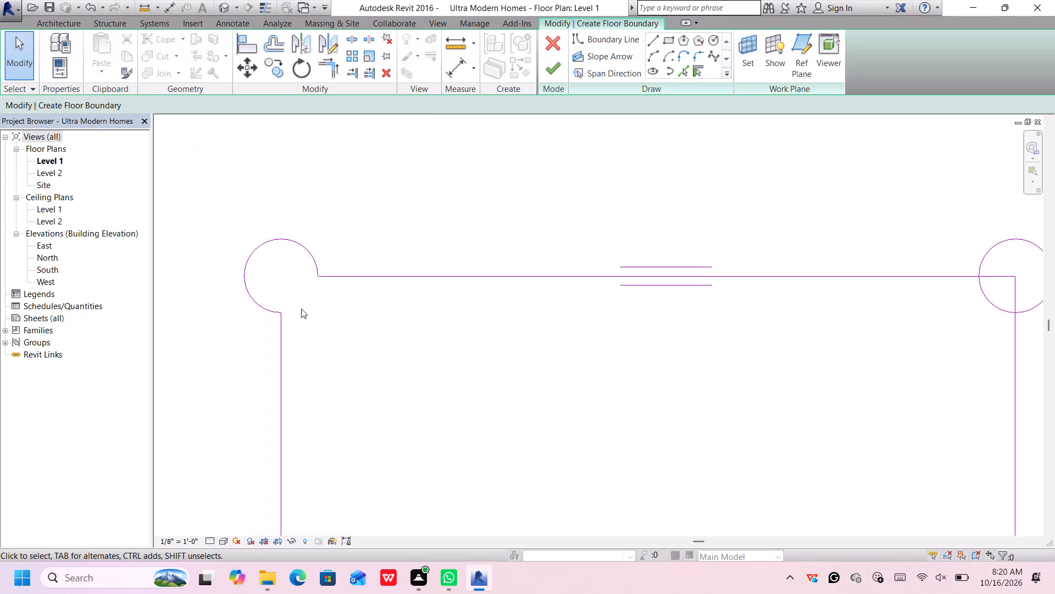
scroll(301, 309, down, 3)
scroll(583, 335, up, 2)
middle_drag(608, 323, 604, 324)
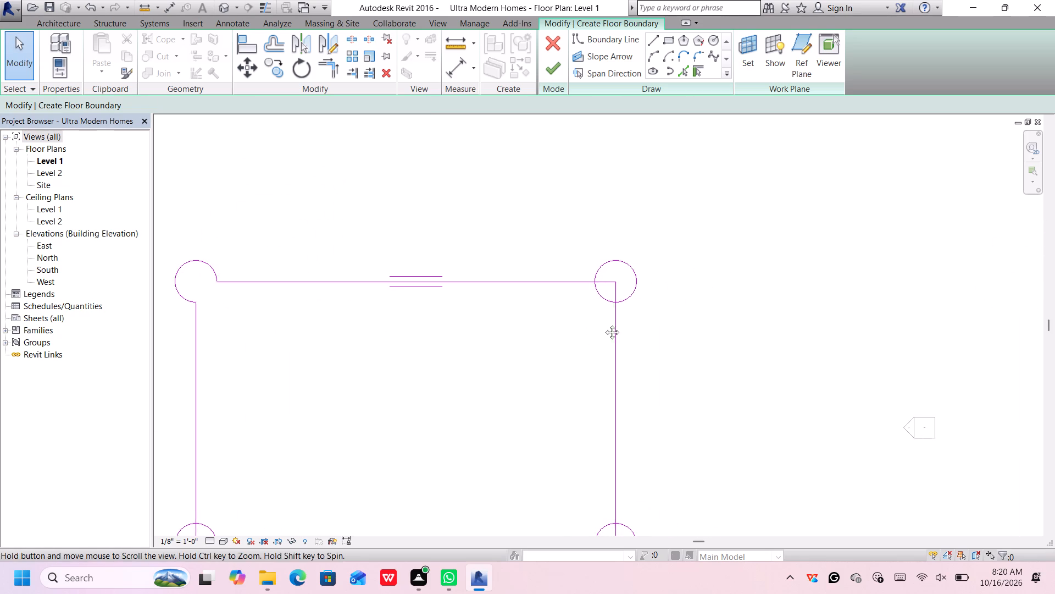
middle_drag(604, 324, 541, 364)
scroll(543, 352, up, 12)
click(561, 296)
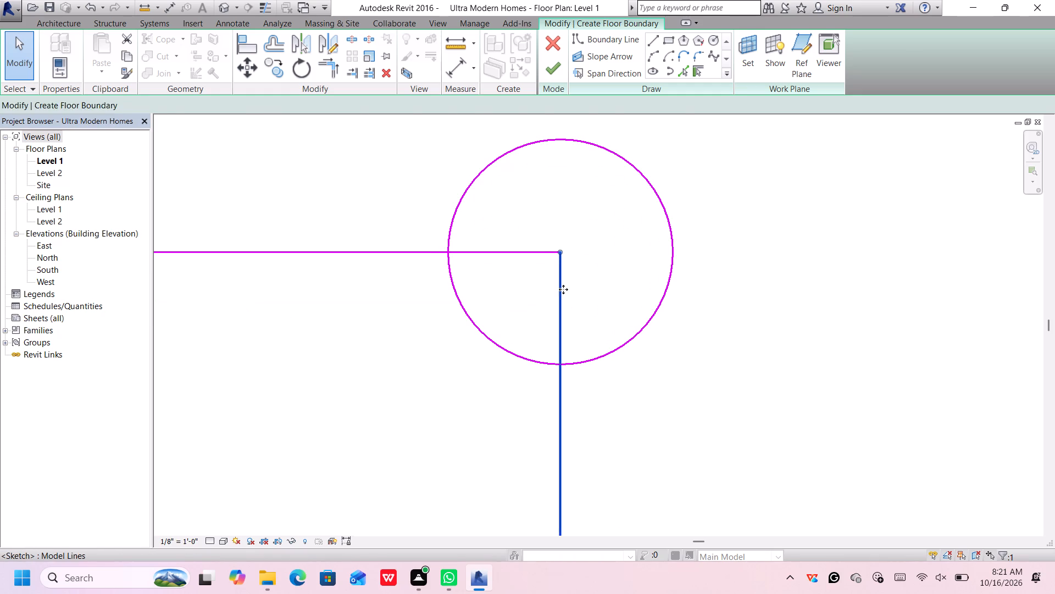
scroll(567, 246, up, 5)
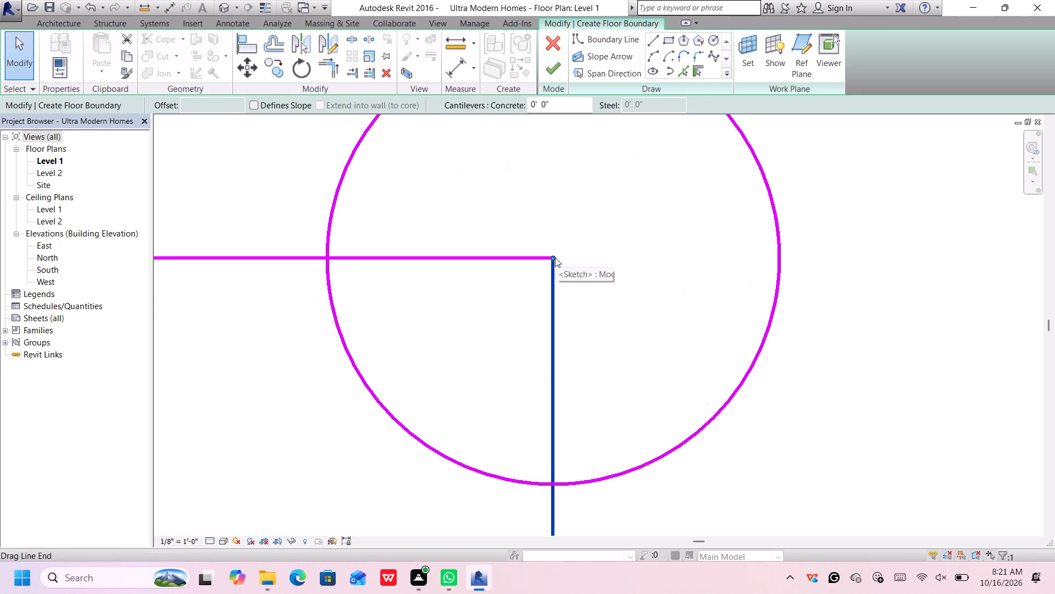
click(553, 257)
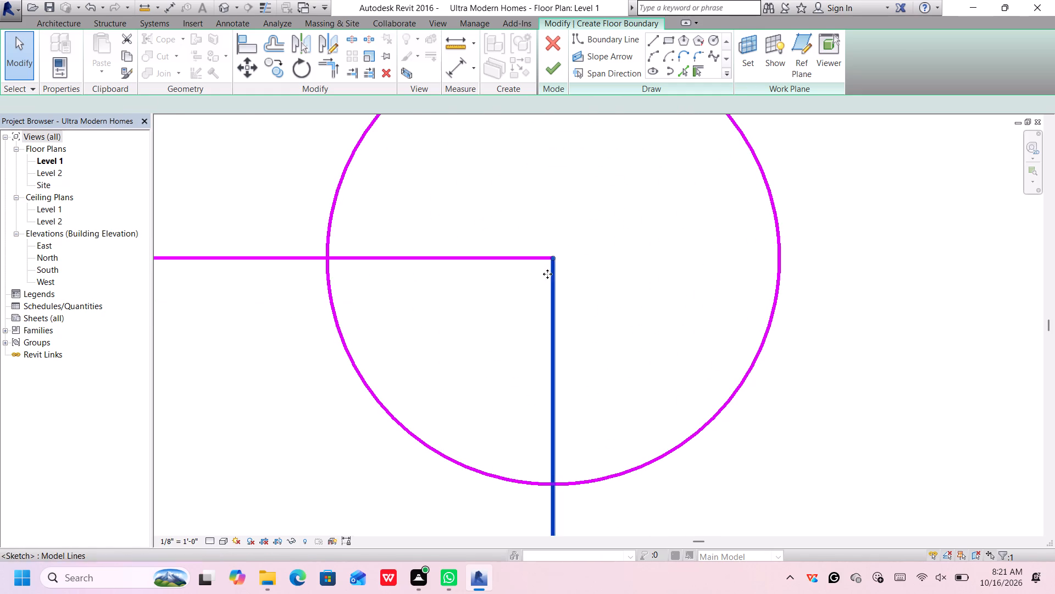
drag(553, 257, 548, 426)
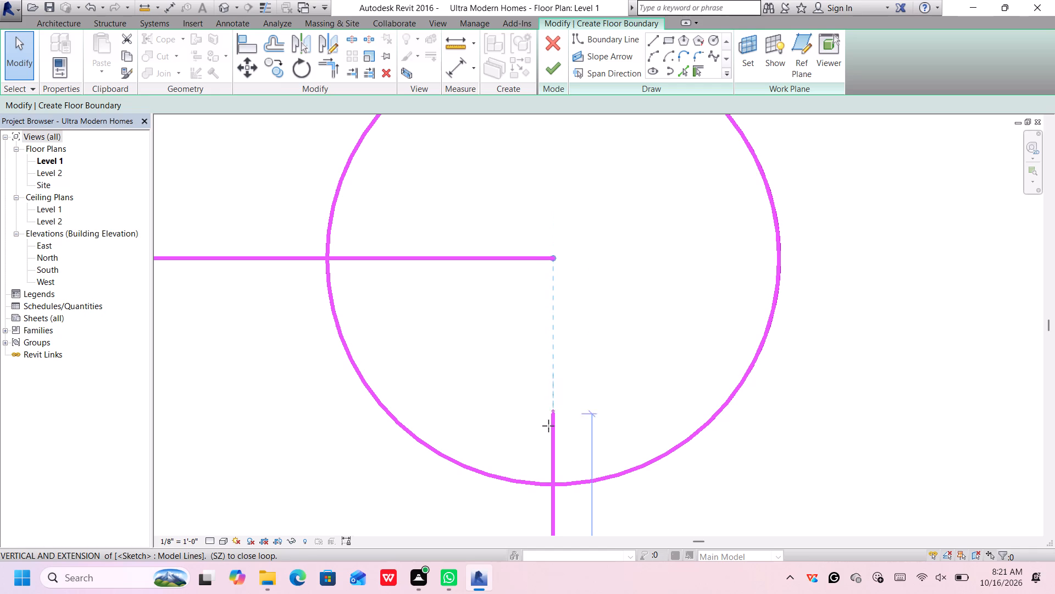
drag(548, 426, 551, 485)
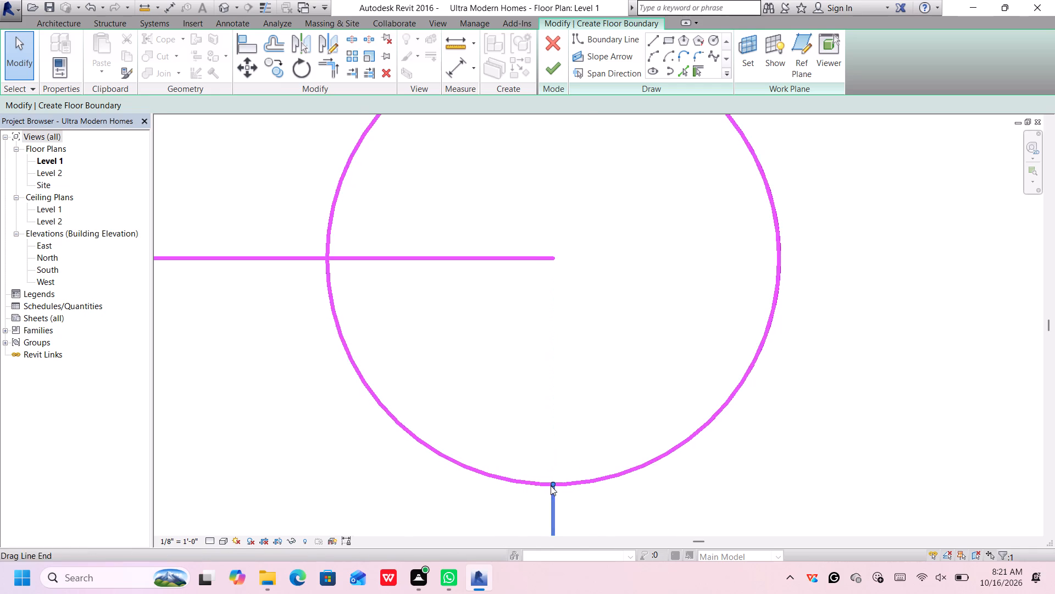
click(552, 257)
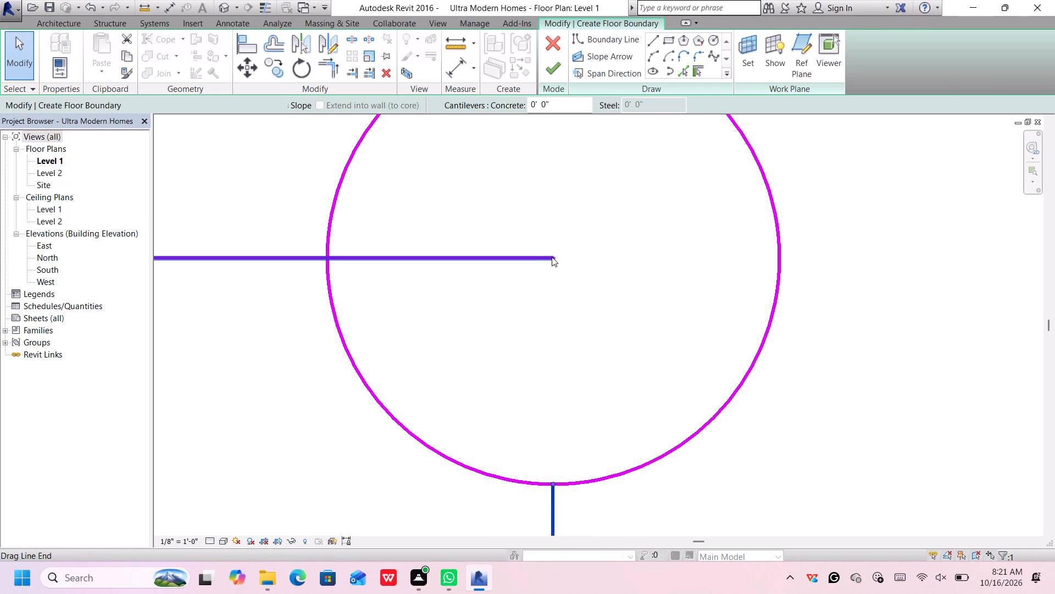
drag(553, 257, 339, 268)
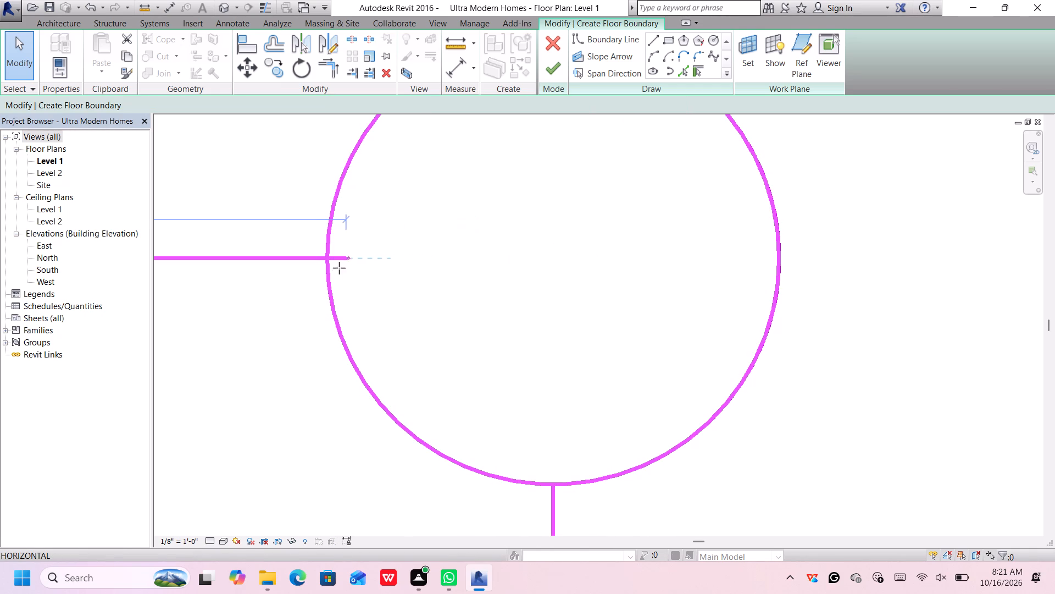
drag(339, 268, 329, 269)
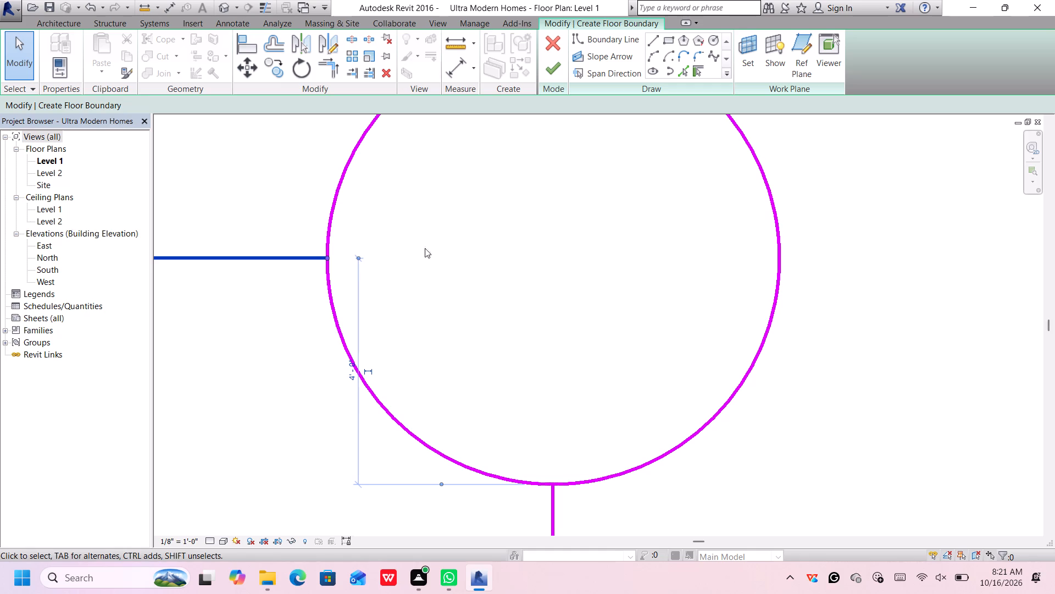
Split the upper-right corner circle at both boundary line ends and delete the quarter arc inside the floor rectangle.
middle_drag(518, 210, 526, 245)
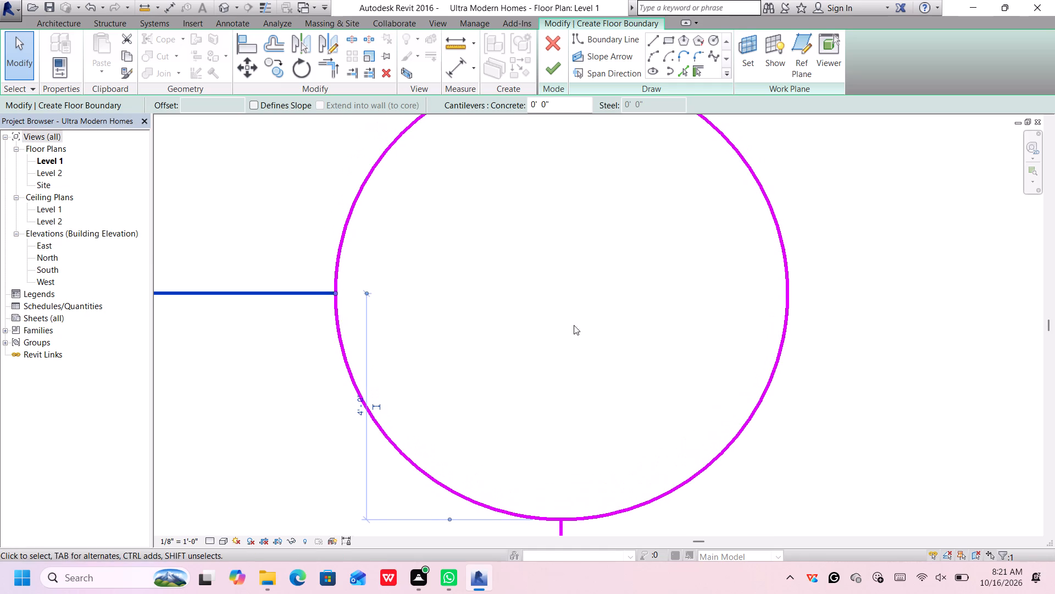
click(347, 33)
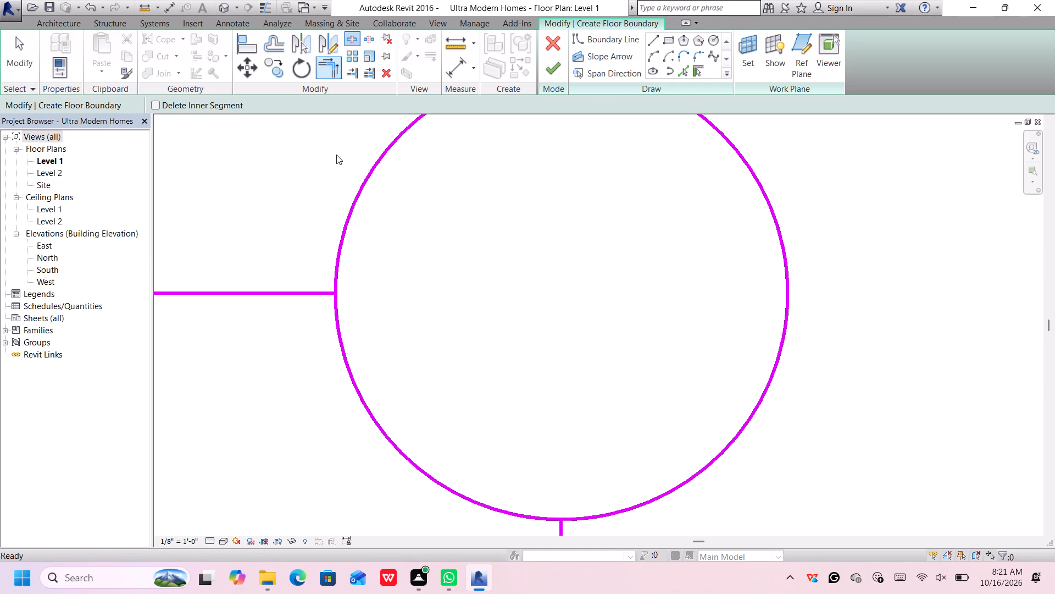
click(335, 294)
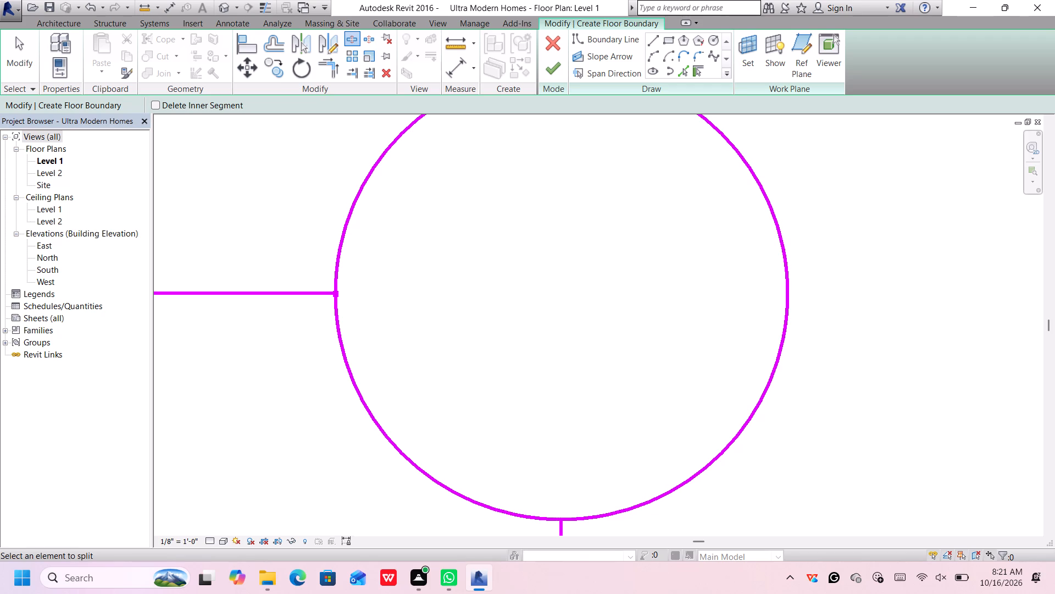
click(559, 520)
key(space)
key(Escape)
key(Escape)
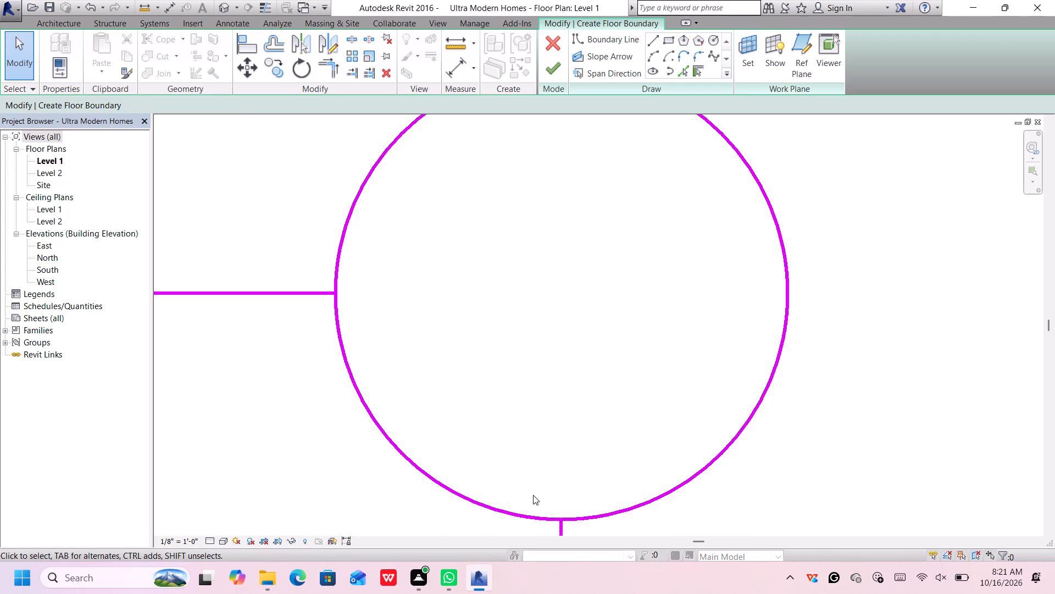
click(522, 517)
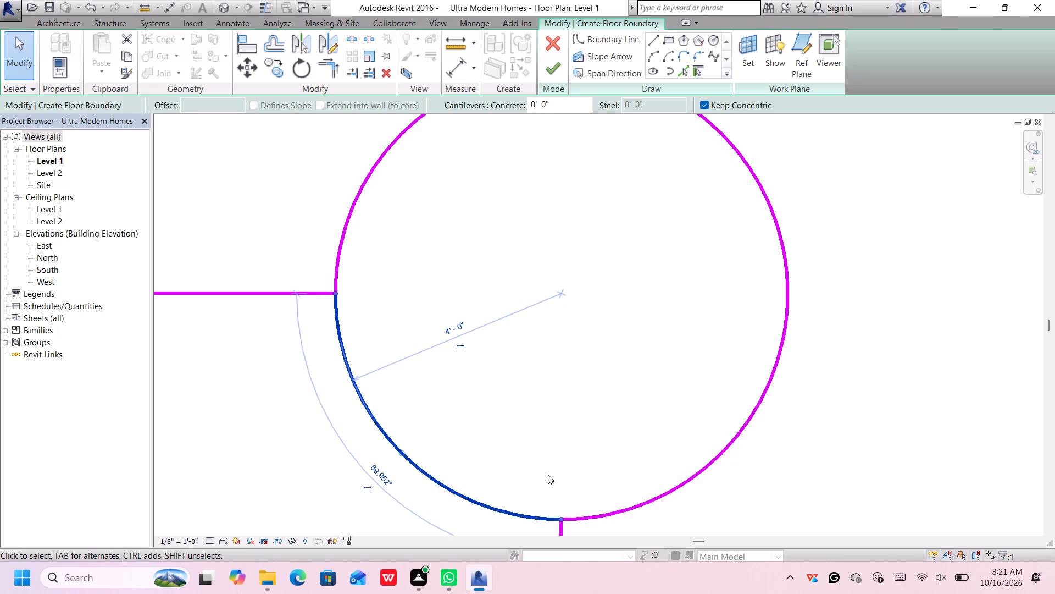
key(Delete)
Shorten the rectangle's left and lower boundary lines so they end on the edge of the lower-left corner circle.
scroll(557, 460, down, 2)
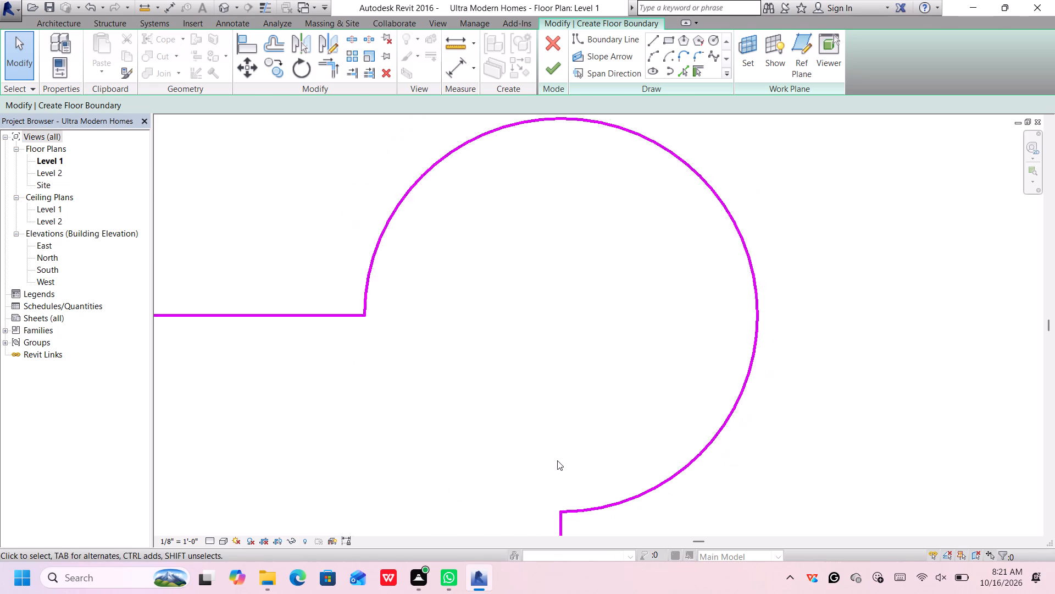
scroll(557, 460, down, 18)
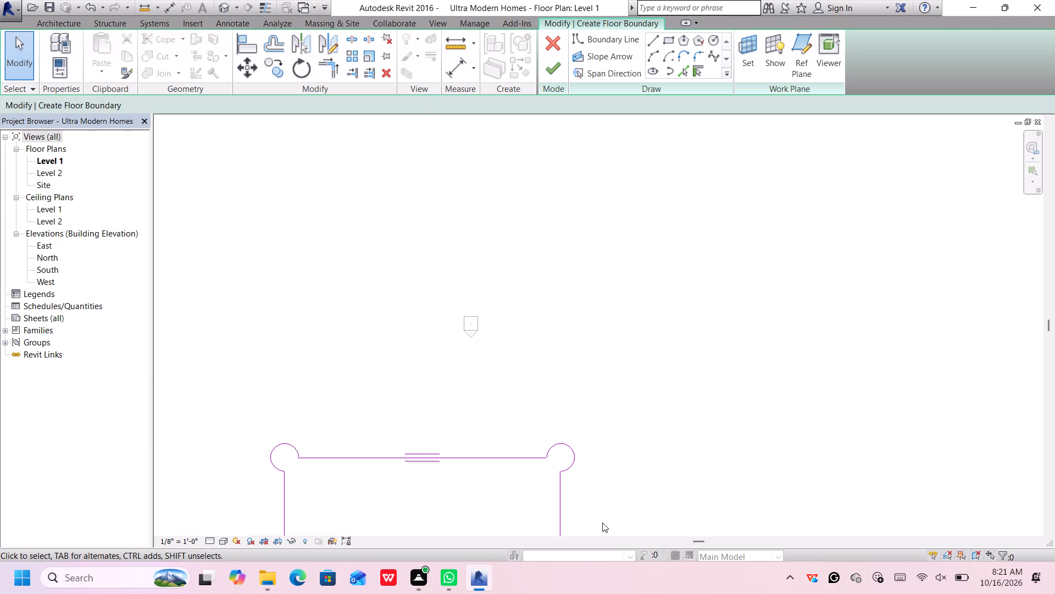
middle_drag(607, 505, 653, 239)
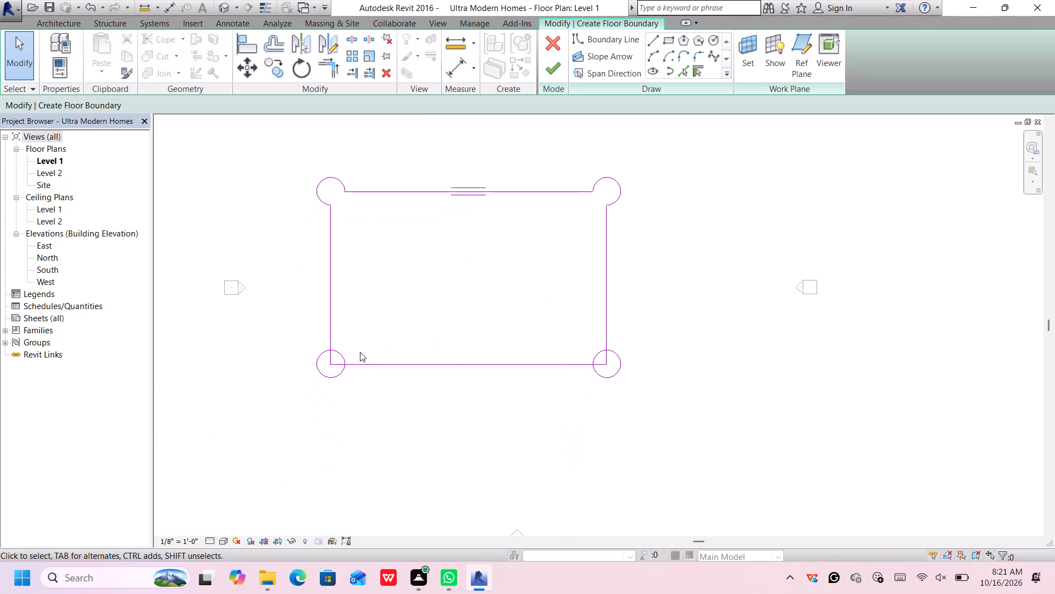
scroll(353, 356, up, 10)
scroll(312, 370, up, 3)
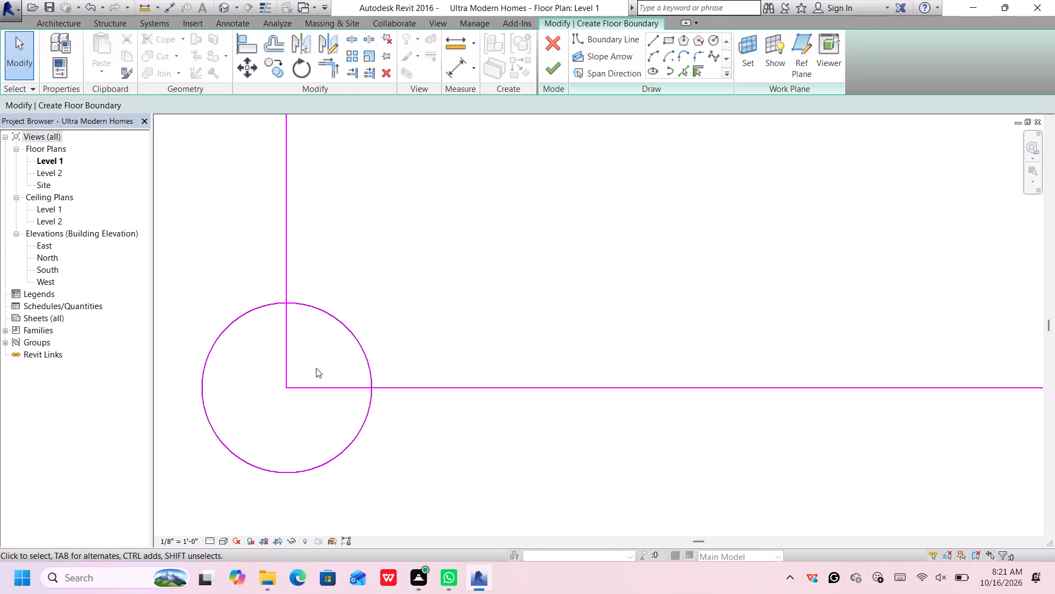
scroll(354, 354, up, 2)
scroll(276, 376, up, 3)
click(276, 376)
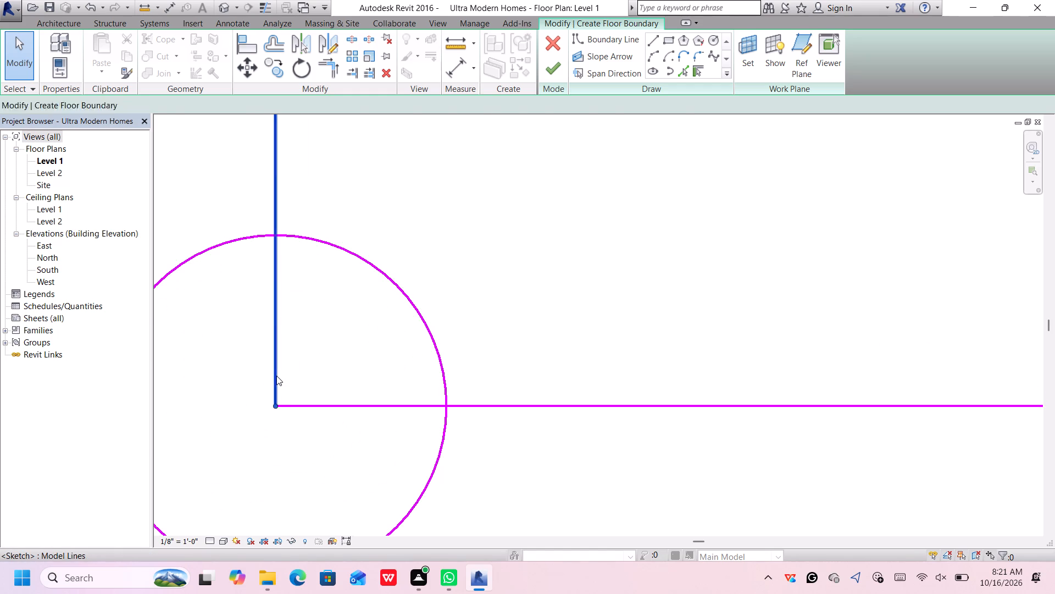
drag(274, 404, 274, 366)
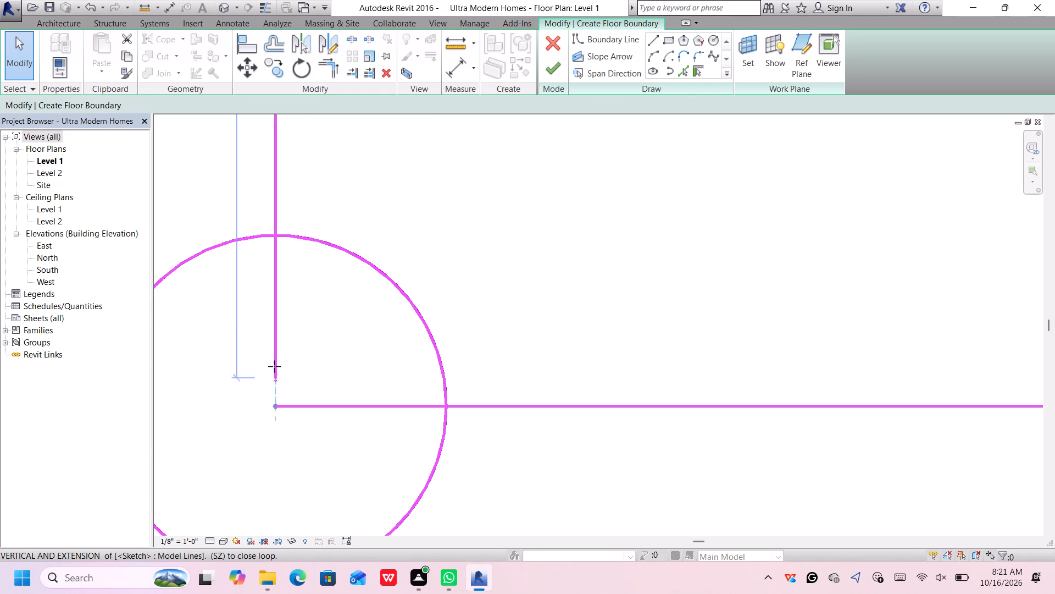
drag(274, 366, 276, 237)
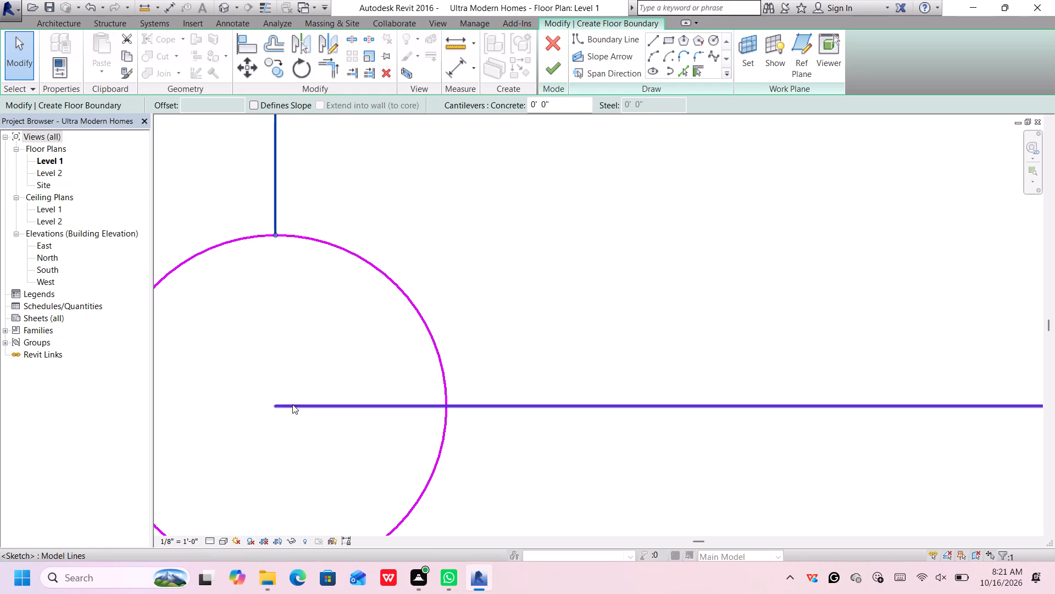
click(293, 409)
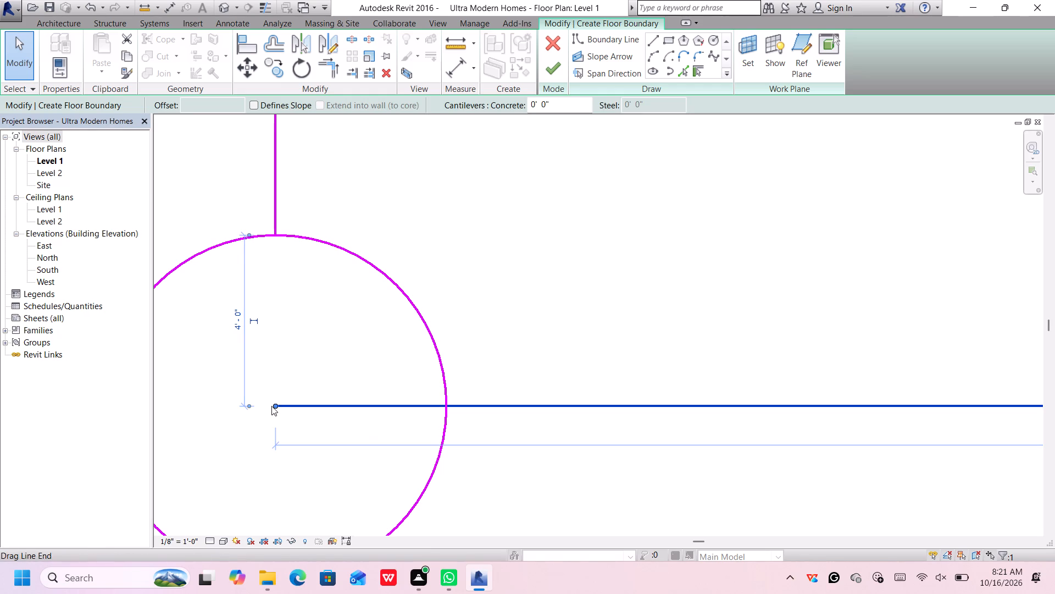
drag(275, 405, 338, 406)
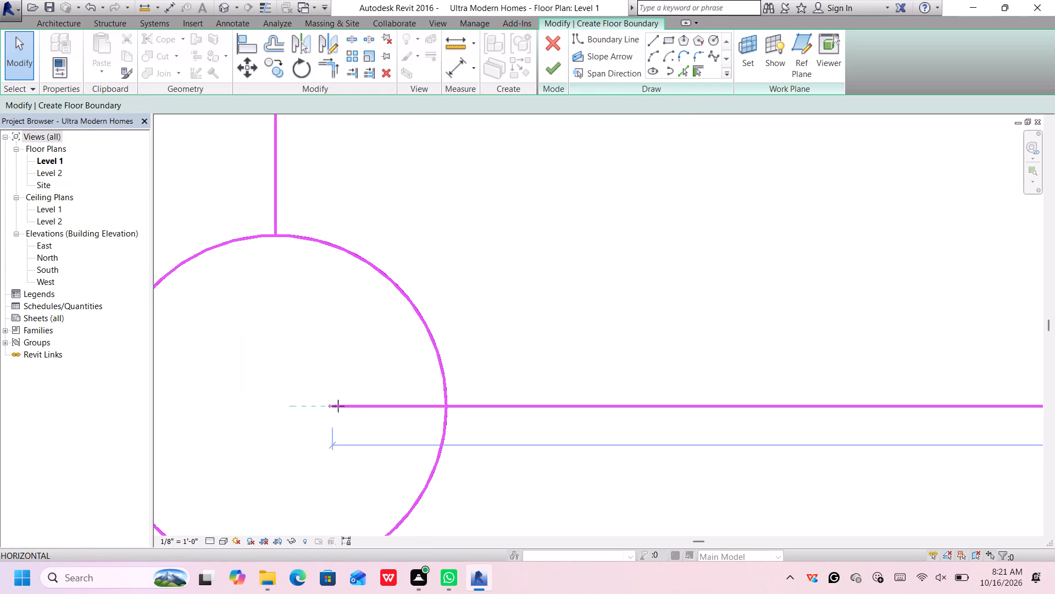
drag(338, 406, 442, 404)
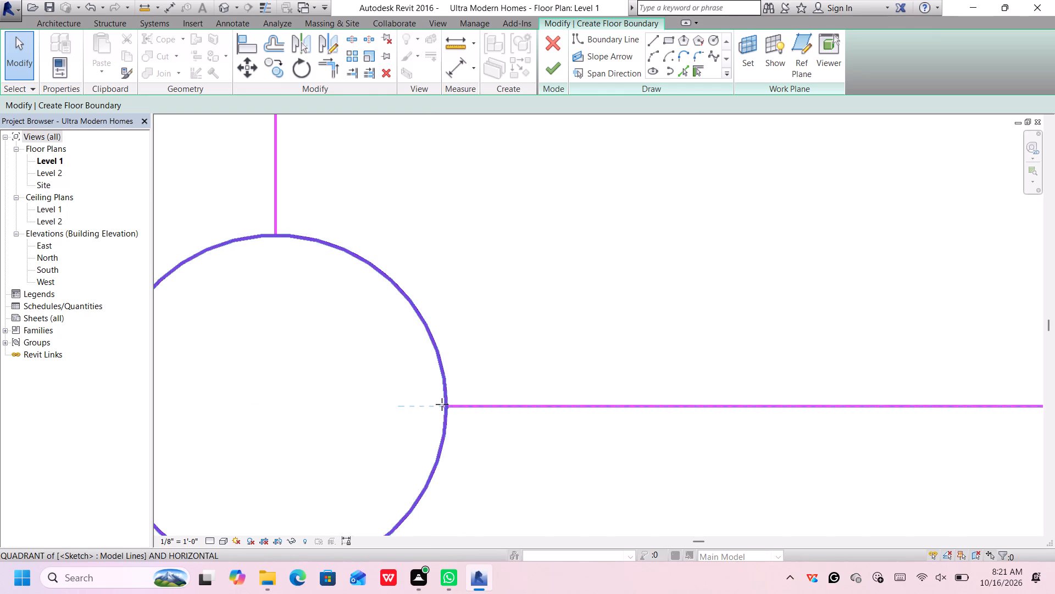
drag(442, 404, 442, 404)
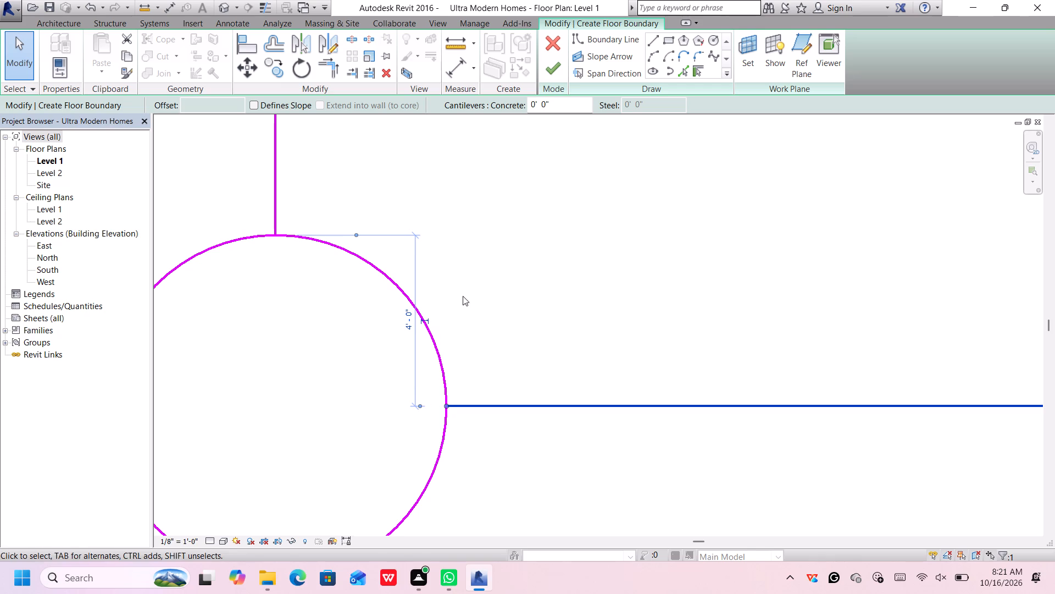
Split the lower-left corner circle at both boundary line ends and delete the quarter arc inside the floor rectangle.
click(467, 293)
middle_drag(474, 283, 453, 331)
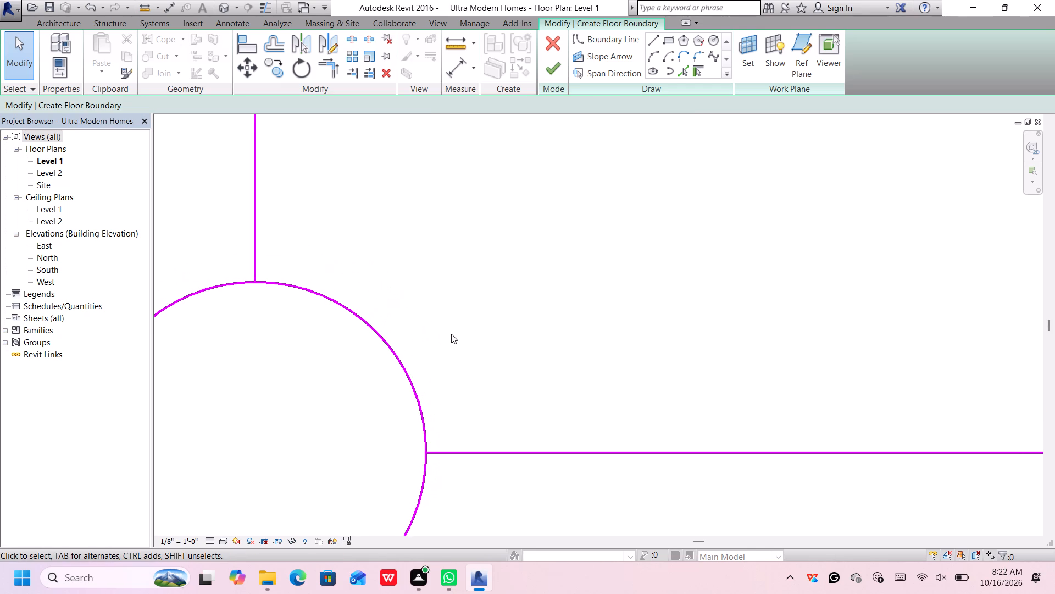
click(354, 38)
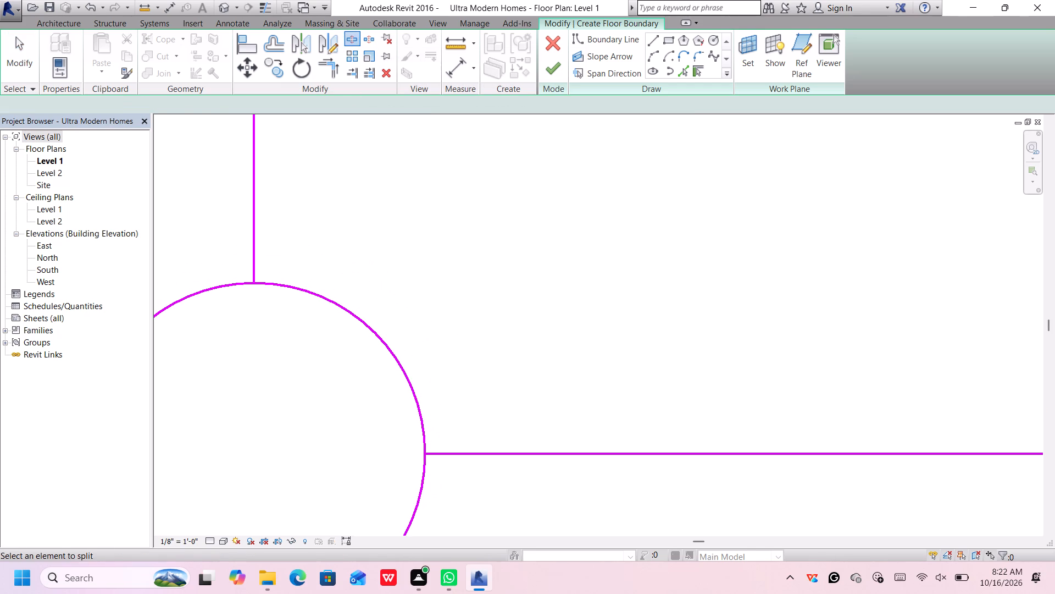
click(256, 281)
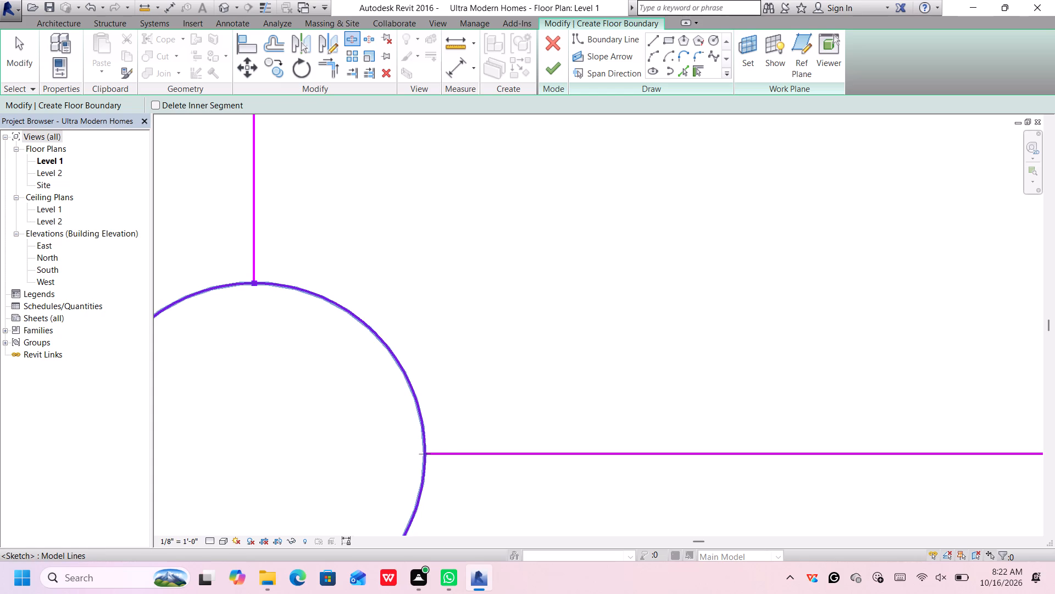
click(425, 454)
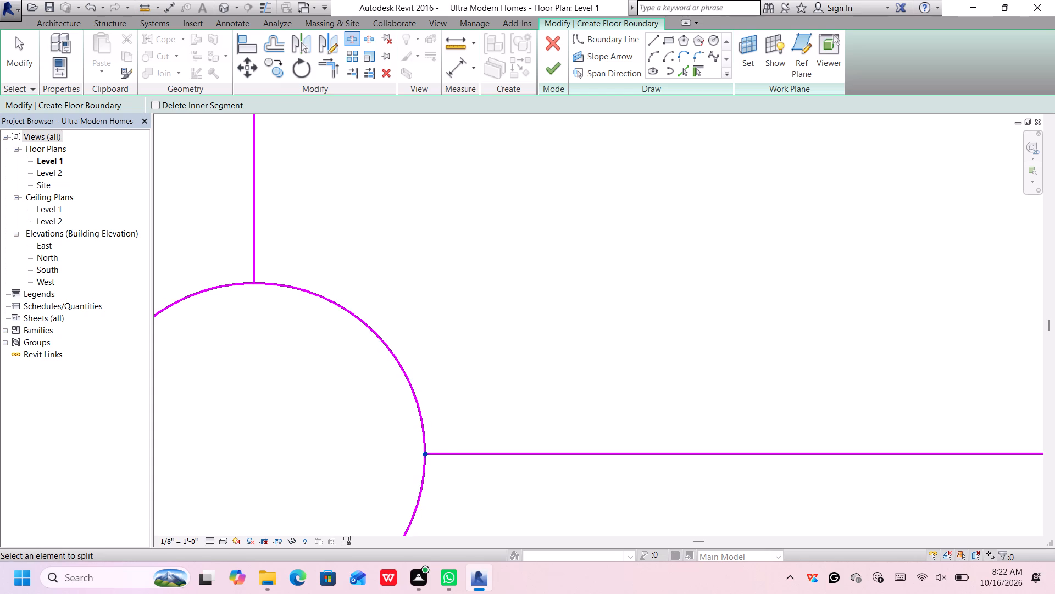
key(Escape)
key(Escape)
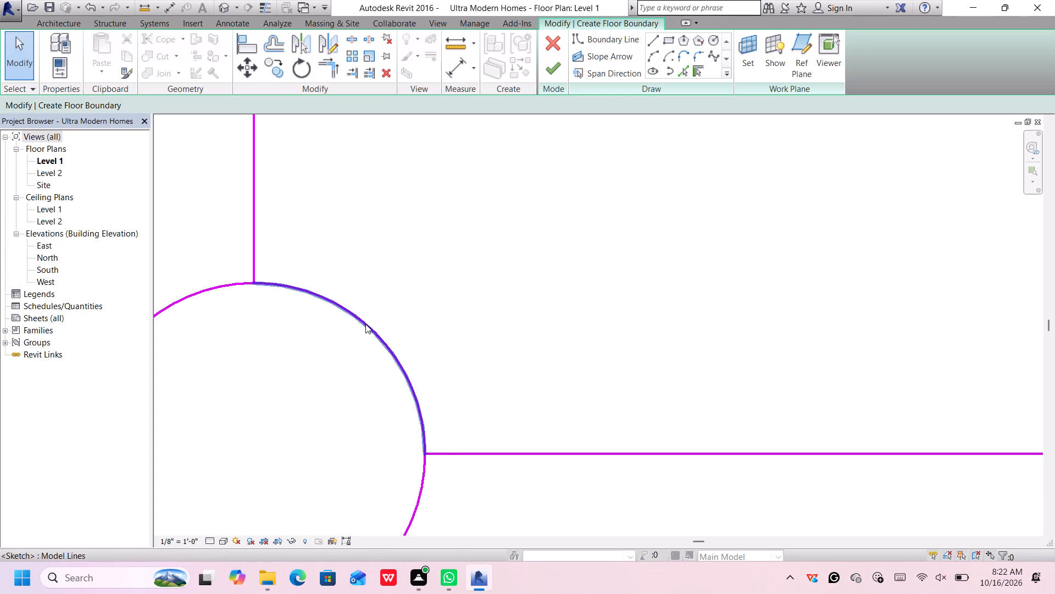
click(365, 324)
key(Delete)
Shorten the rectangle's right and lower boundary lines so they end on the edge of the lower-right corner circle.
scroll(374, 321, down, 3)
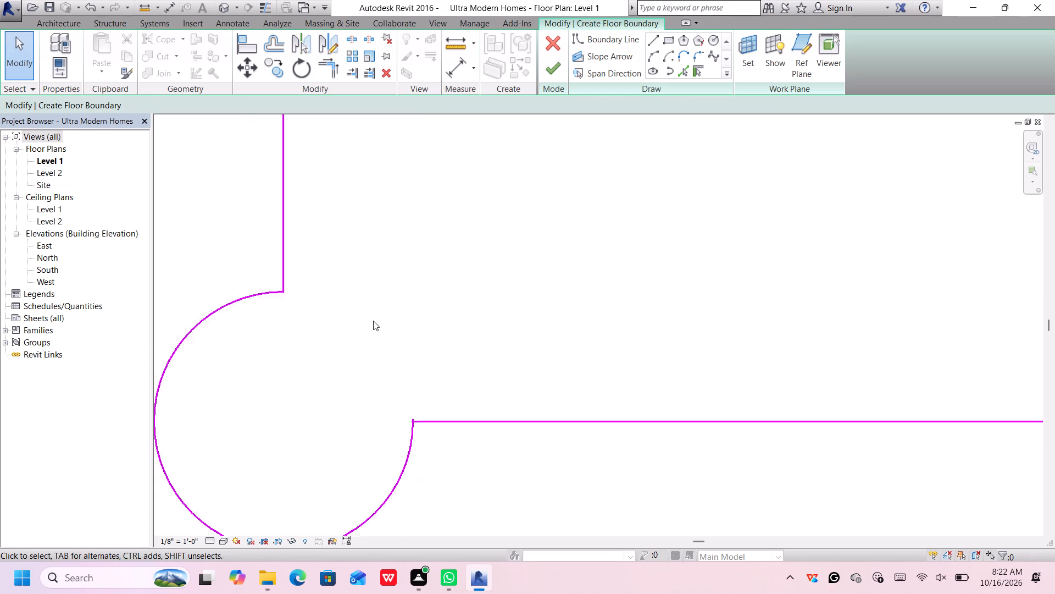
scroll(373, 321, down, 15)
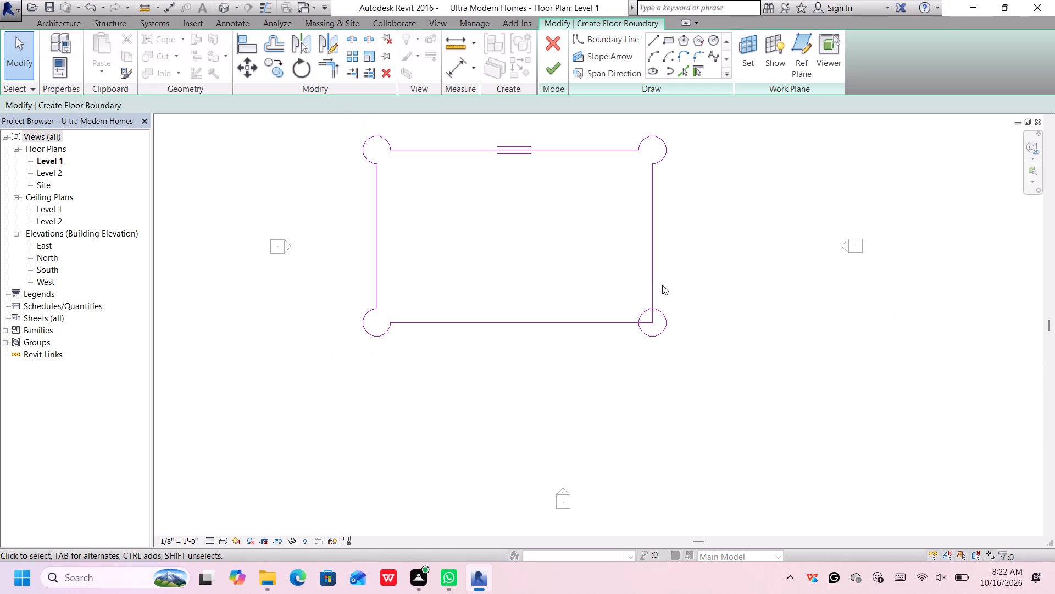
scroll(657, 302, up, 4)
middle_drag(660, 291, 605, 322)
scroll(601, 324, up, 3)
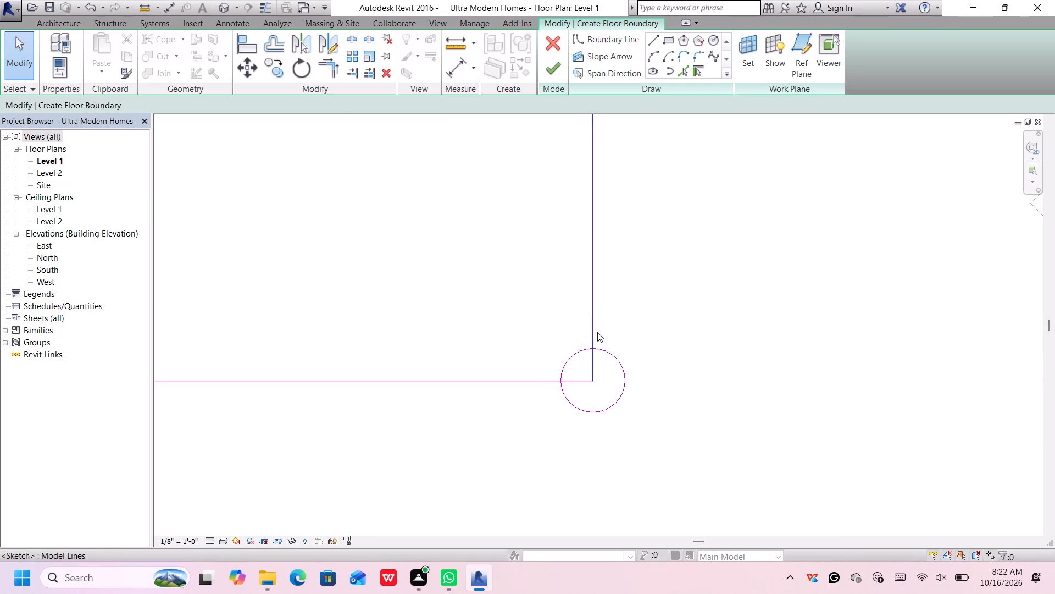
scroll(597, 332, up, 2)
scroll(589, 391, up, 6)
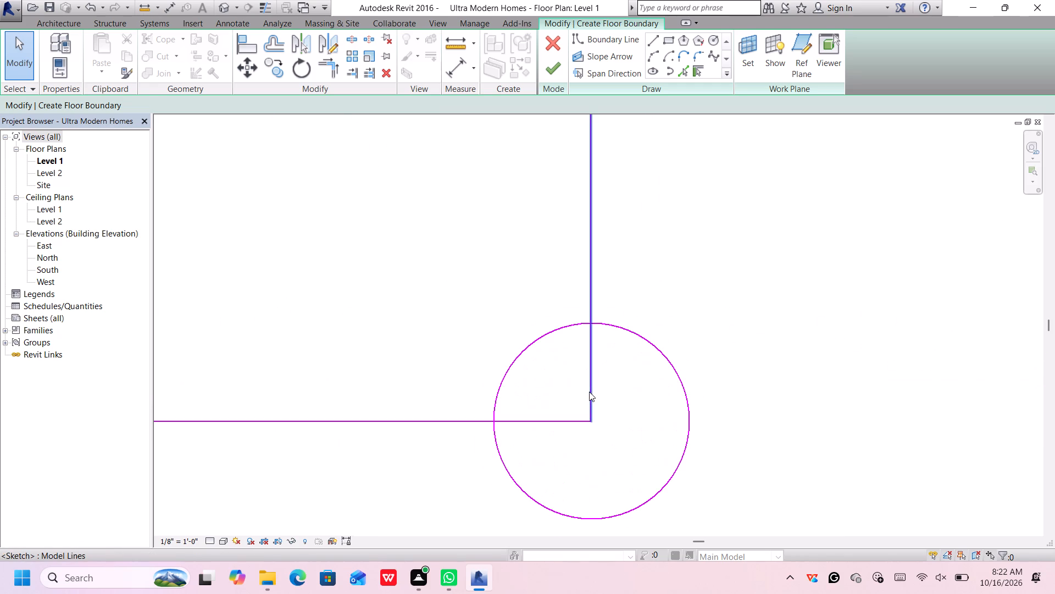
scroll(589, 392, up, 2)
click(592, 391)
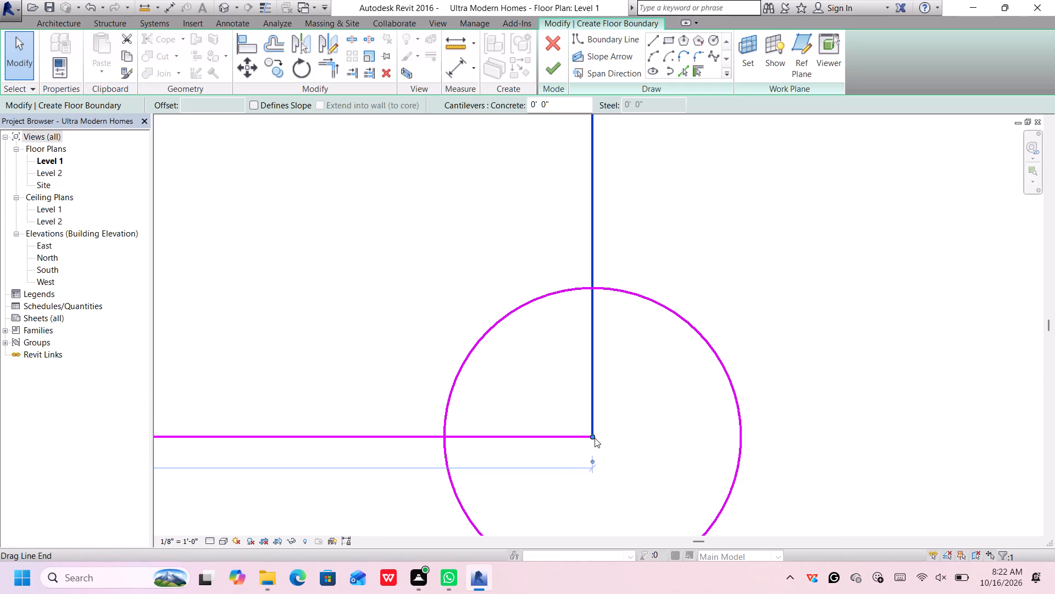
drag(592, 436, 592, 417)
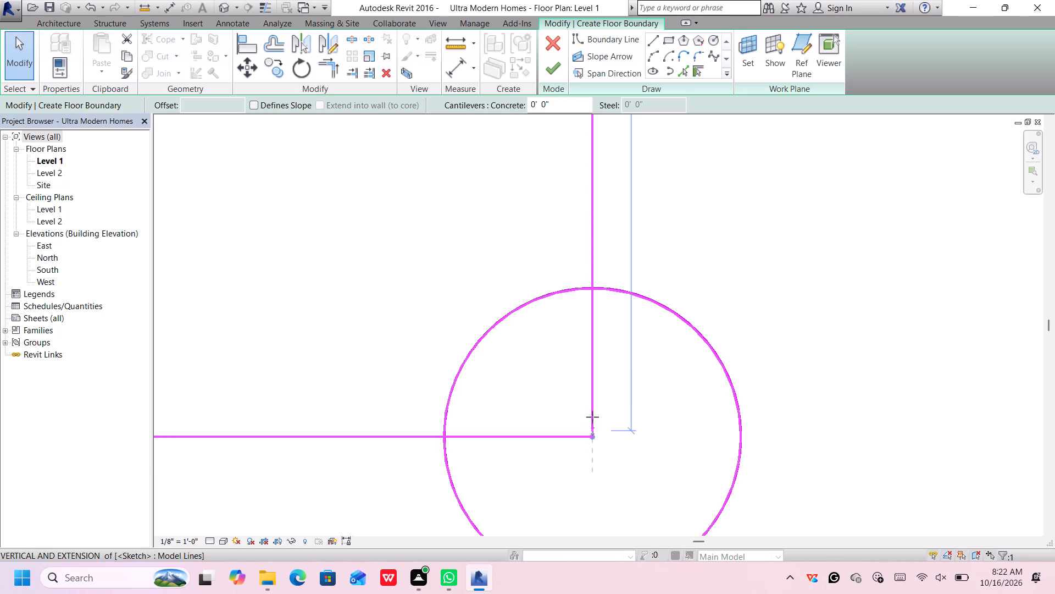
drag(592, 417, 590, 291)
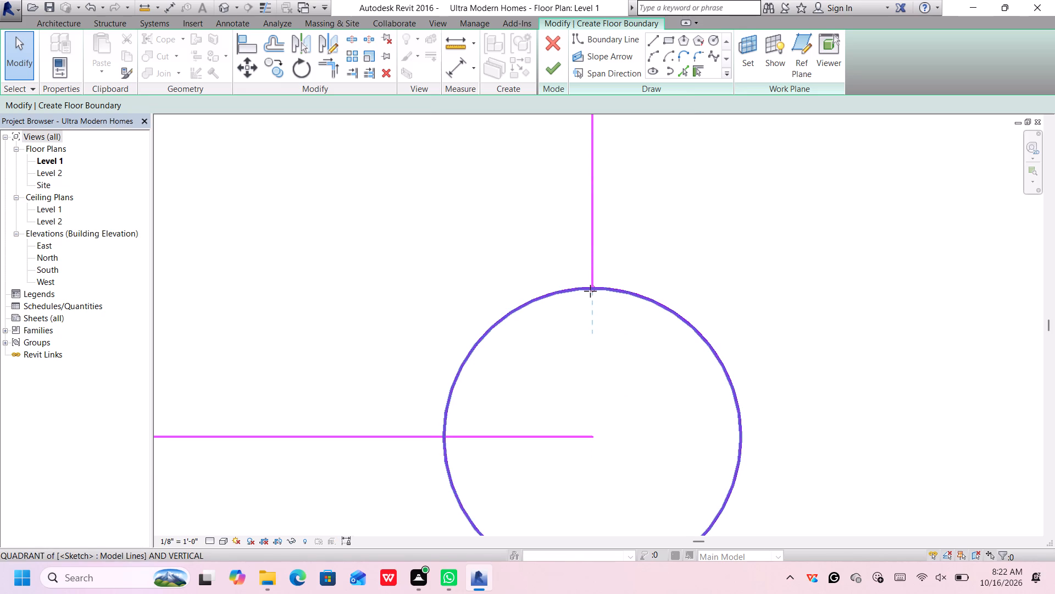
click(592, 436)
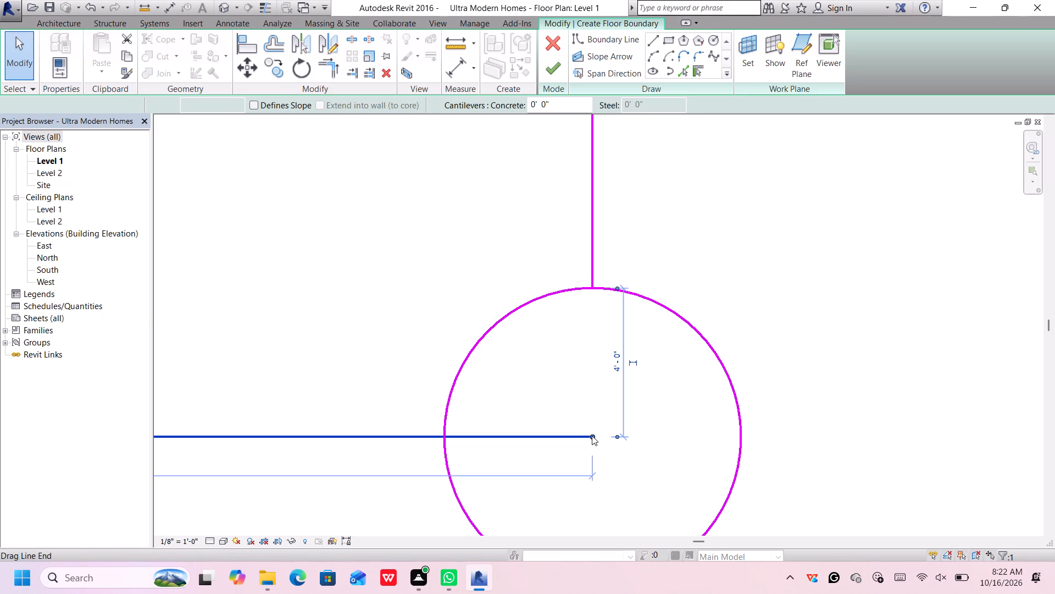
drag(592, 435, 466, 434)
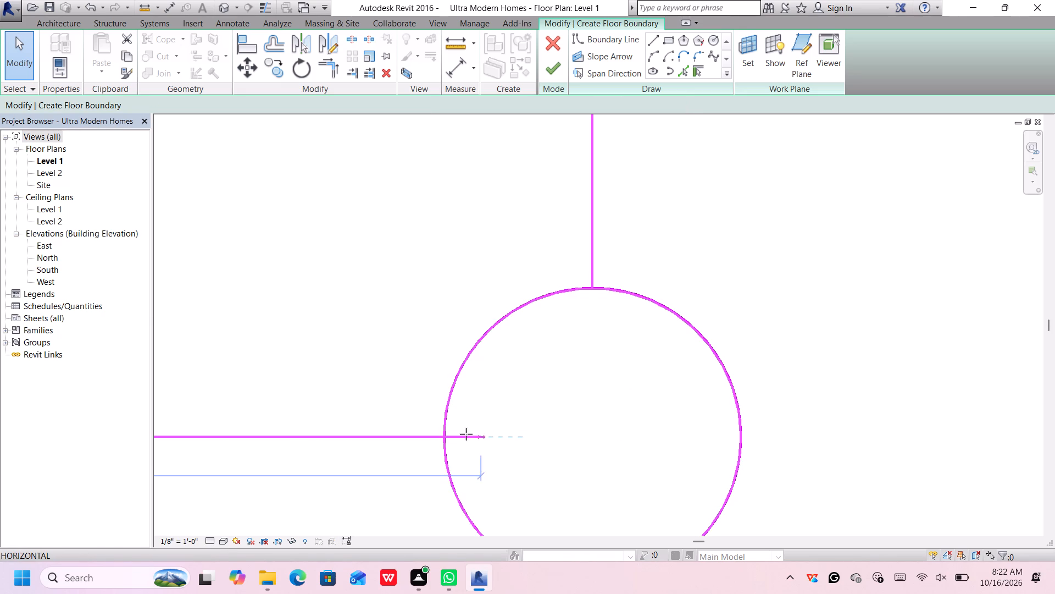
drag(466, 434, 445, 438)
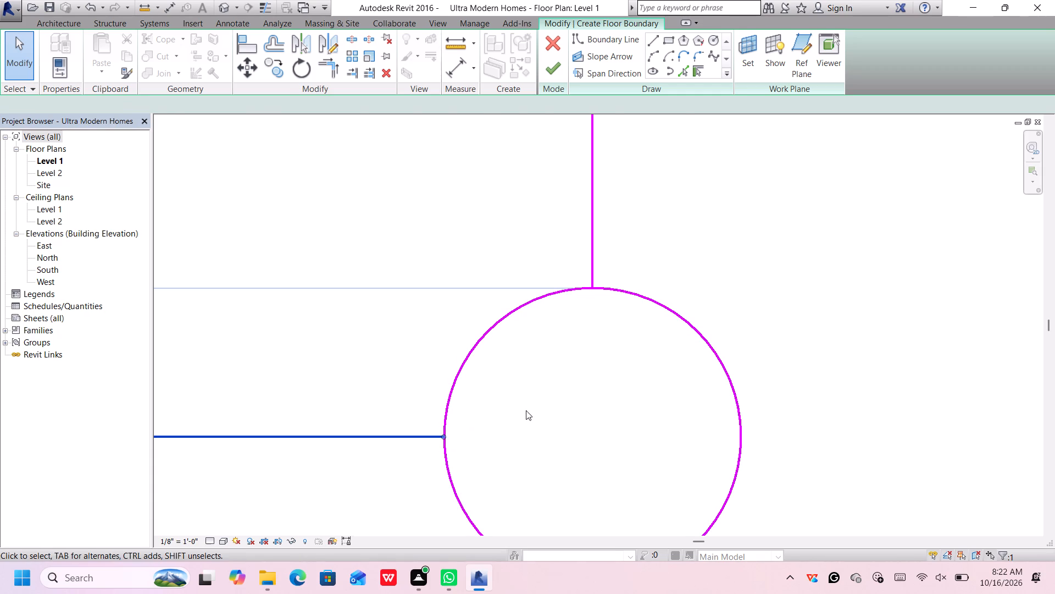
Split the lower-right corner circle at both boundary line ends and delete the quarter arc inside the floor rectangle.
scroll(588, 306, down, 2)
middle_drag(590, 319, 614, 399)
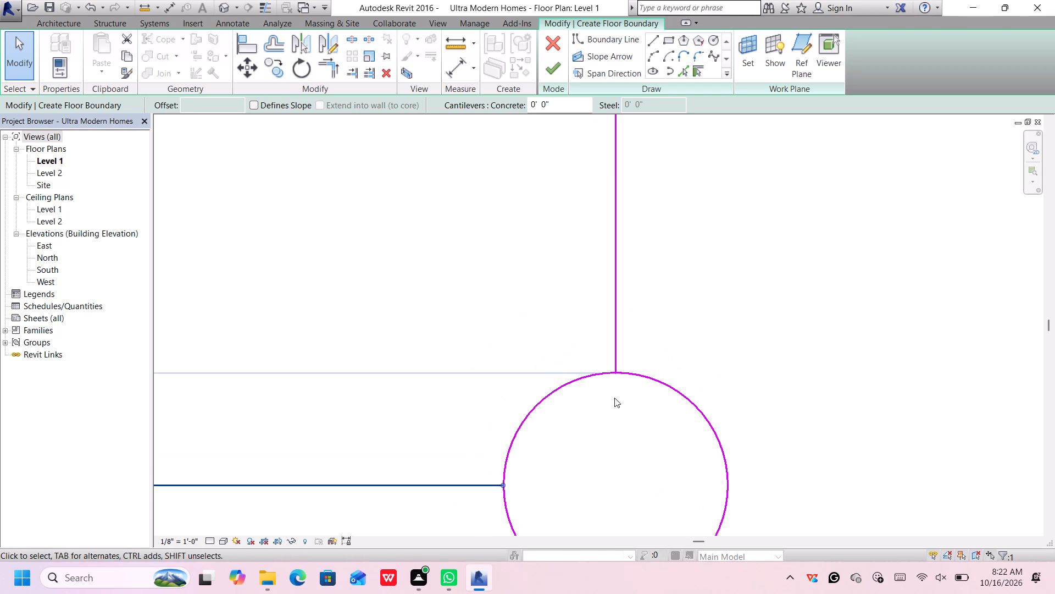
key(space)
key(Escape)
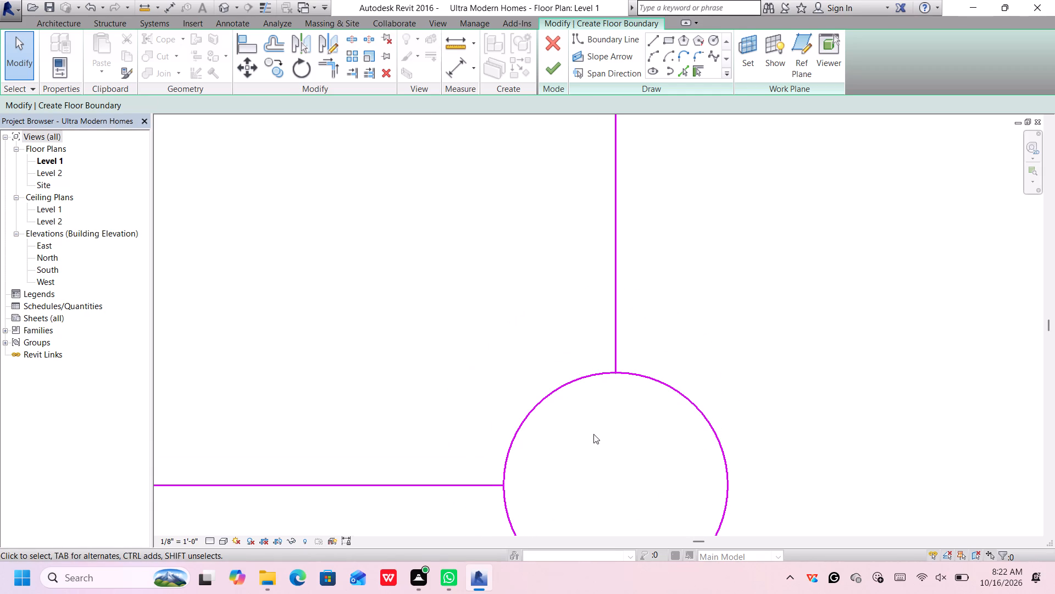
click(347, 37)
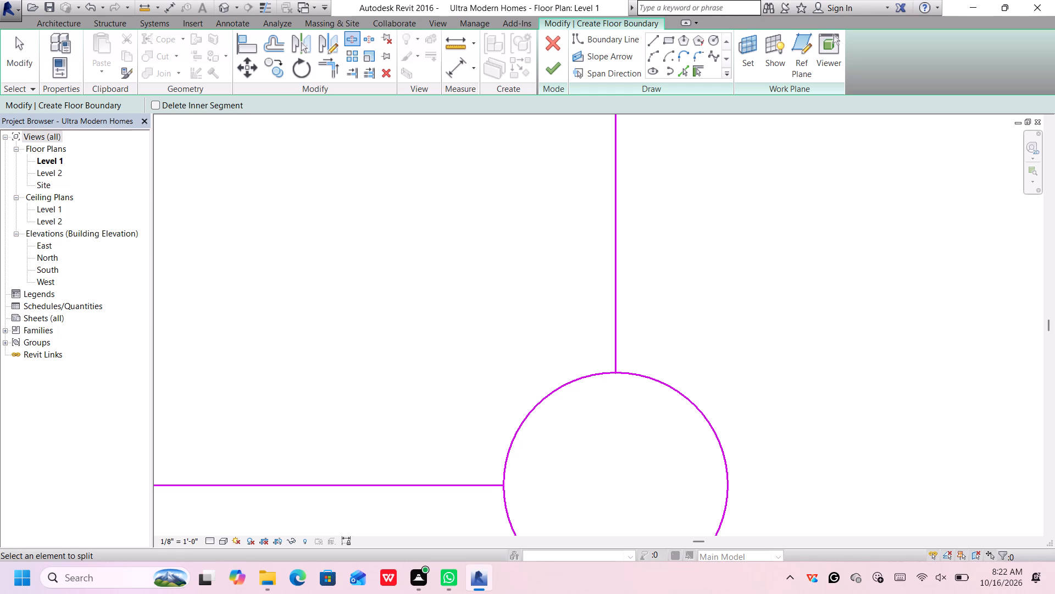
click(615, 373)
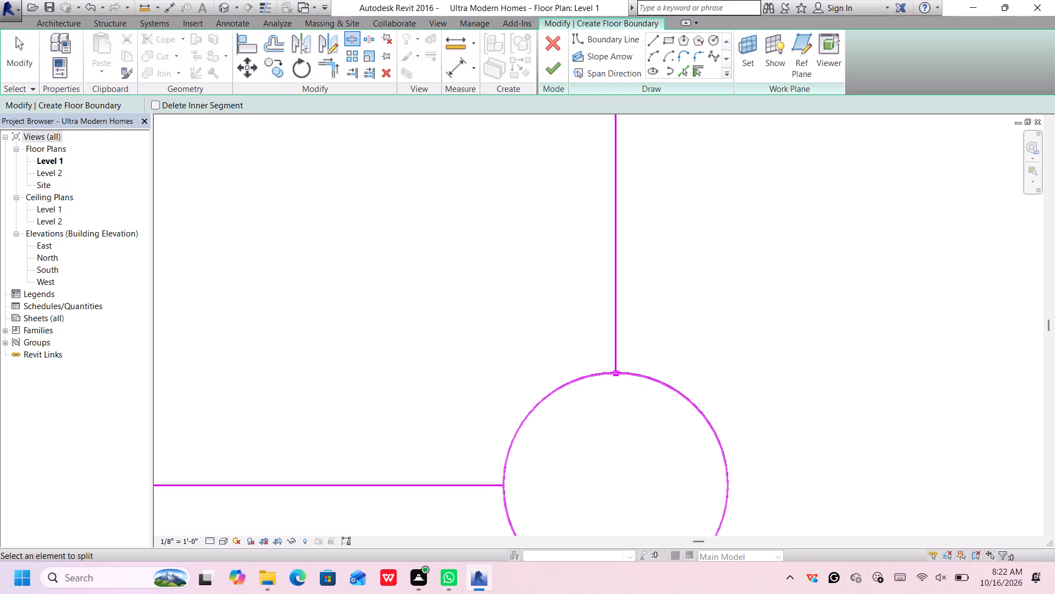
click(502, 485)
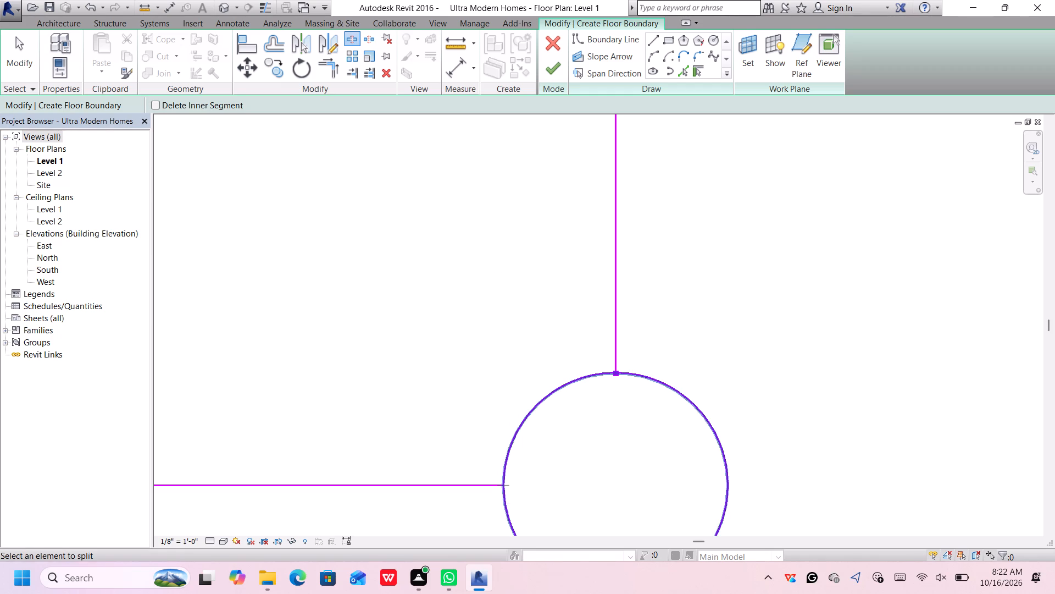
key(space)
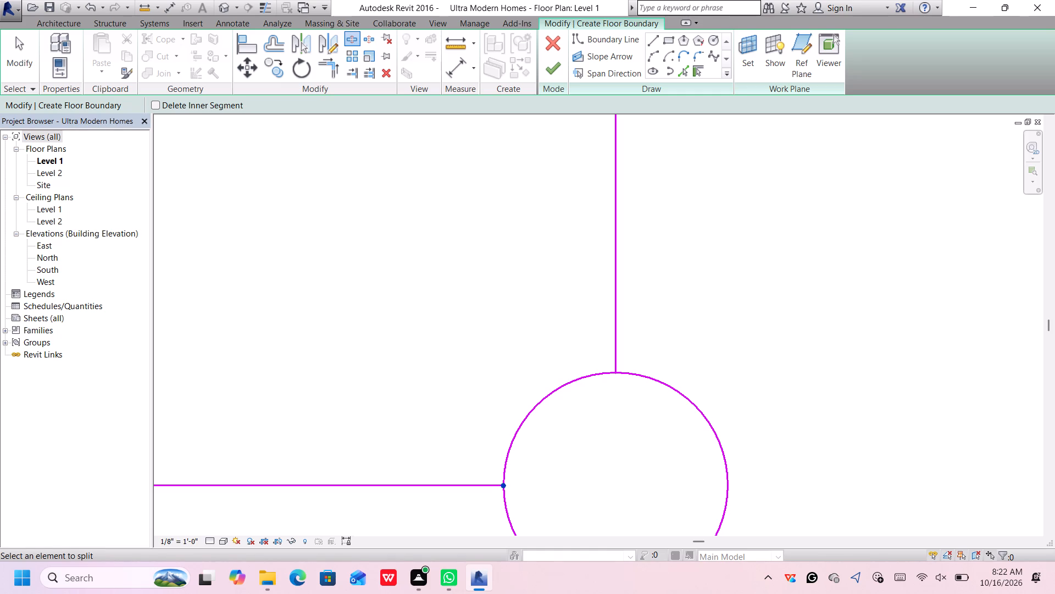
key(Escape)
key(Escape)
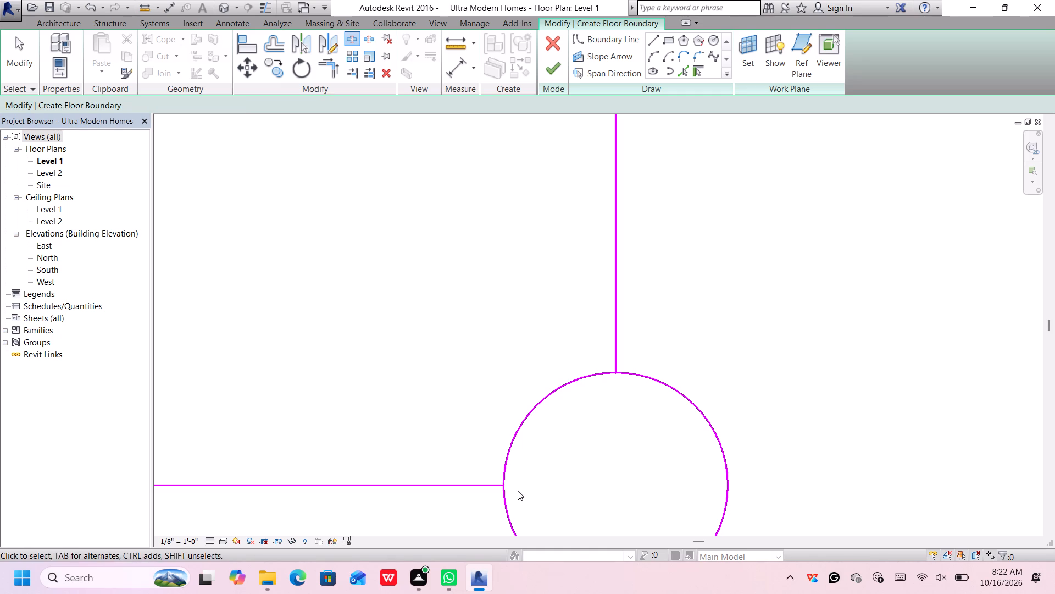
click(508, 447)
key(Delete)
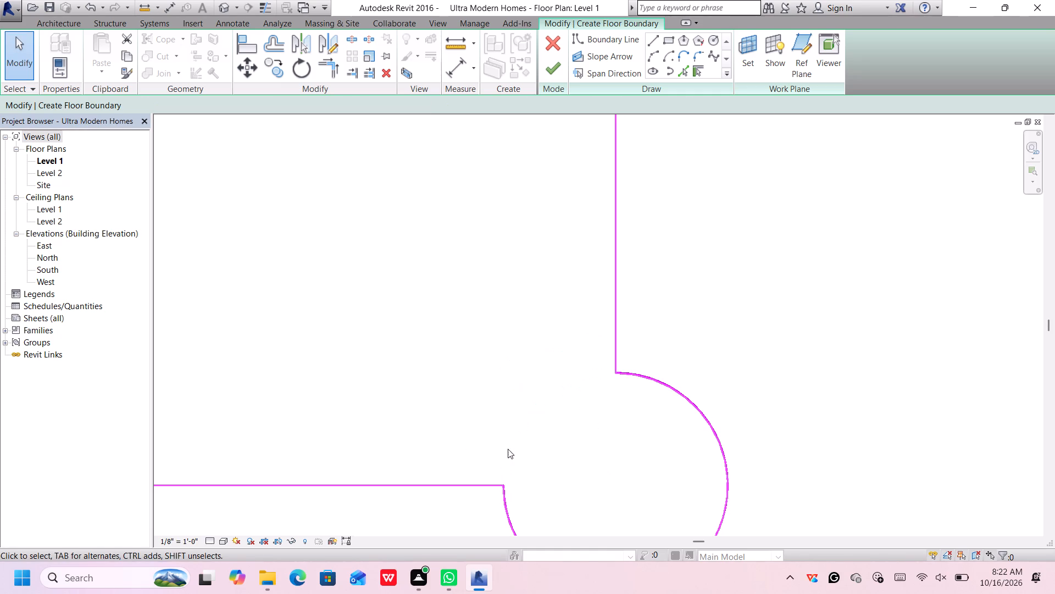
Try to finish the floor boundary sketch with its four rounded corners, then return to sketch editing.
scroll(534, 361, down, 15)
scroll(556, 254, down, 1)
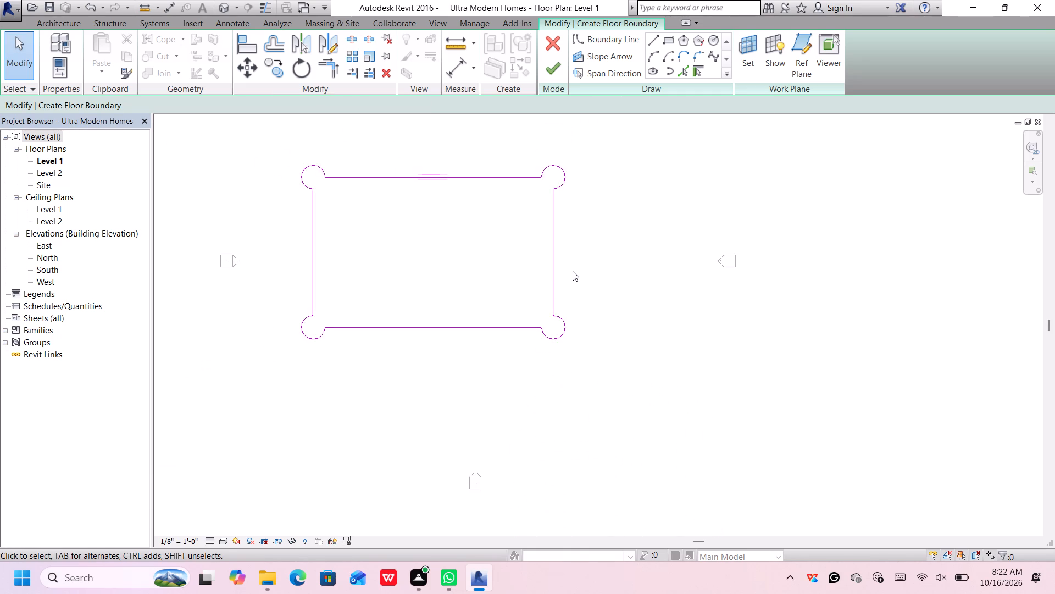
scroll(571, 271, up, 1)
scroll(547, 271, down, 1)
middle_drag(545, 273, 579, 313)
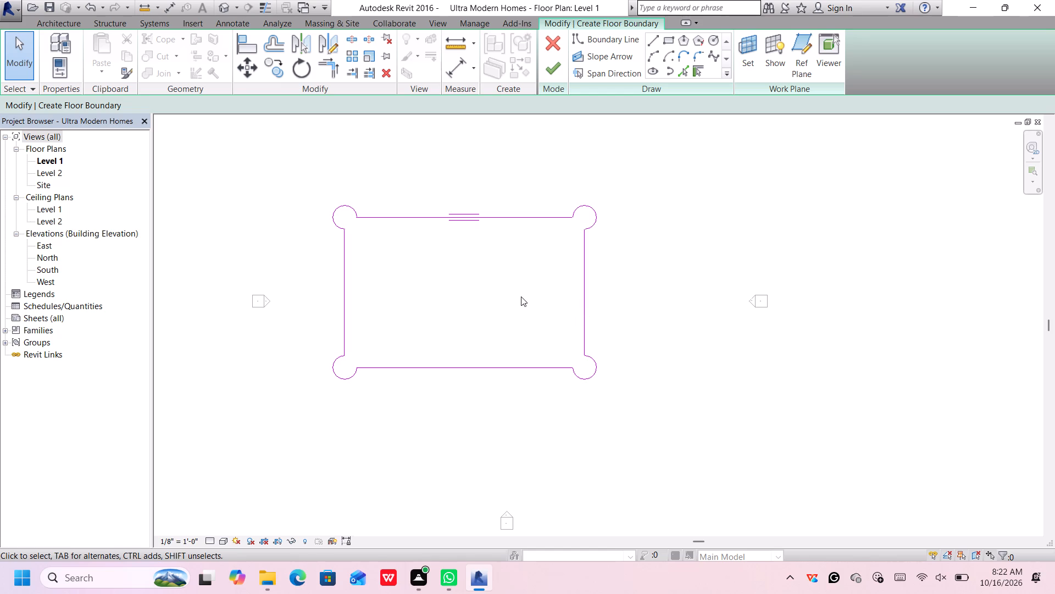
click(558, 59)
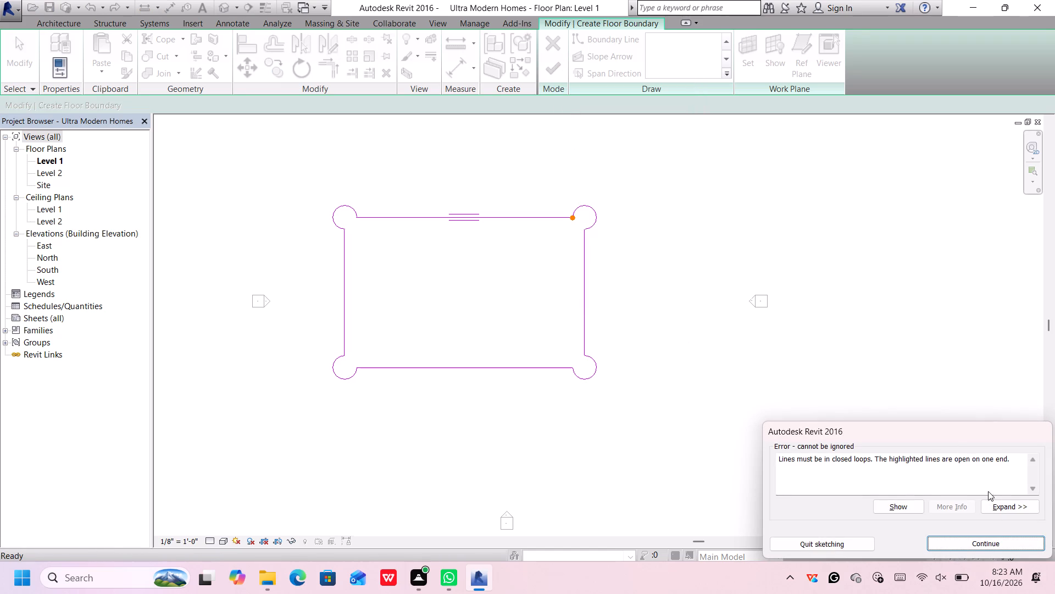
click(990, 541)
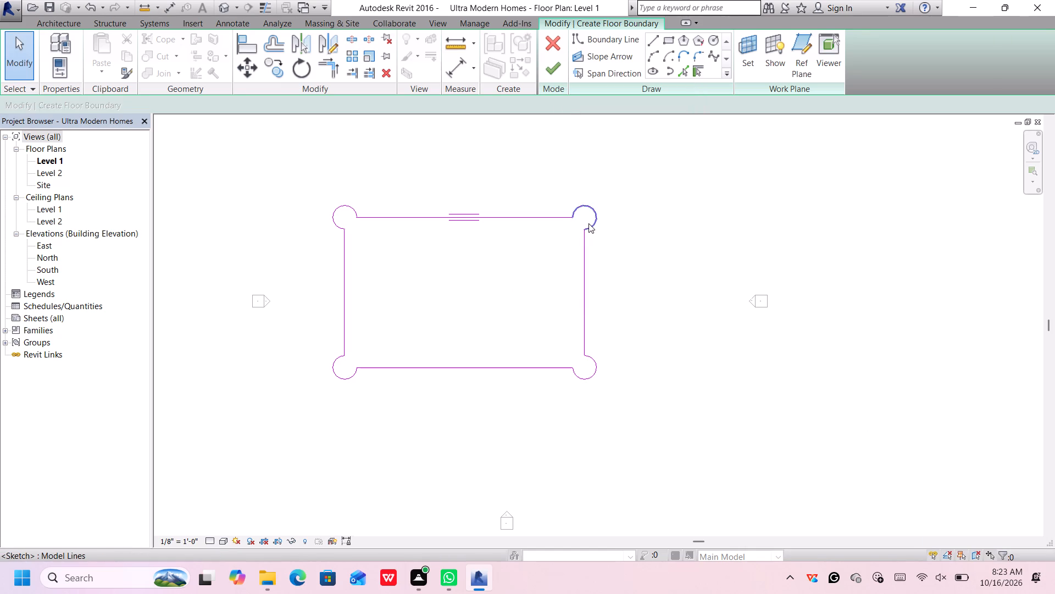
Close the gap at the upper-right corner by moving the corner arc's end onto the end of the upper boundary line.
scroll(572, 218, up, 20)
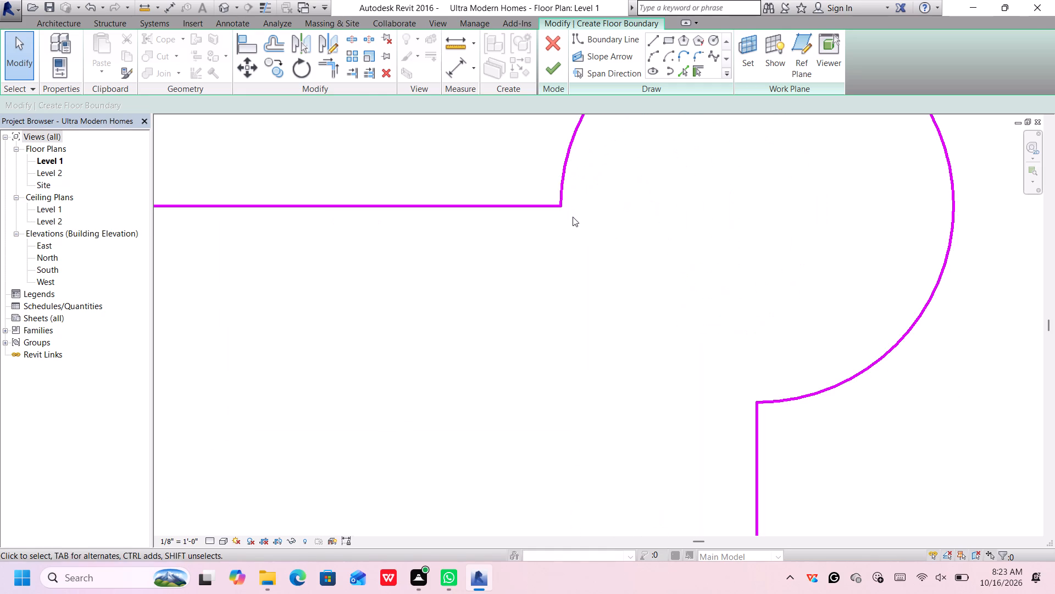
middle_drag(570, 213, 609, 308)
click(599, 298)
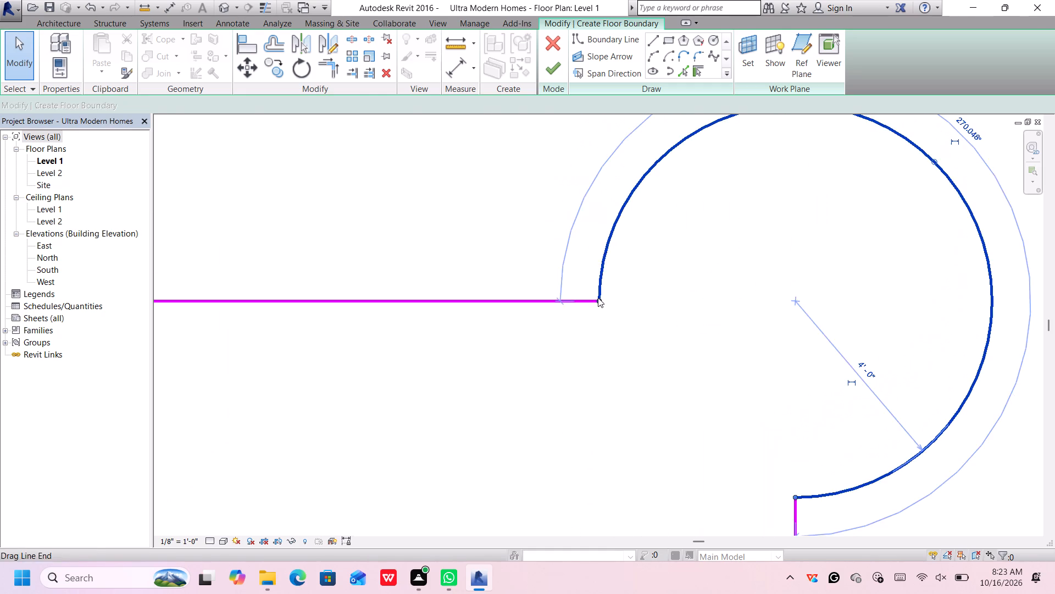
scroll(592, 301, up, 15)
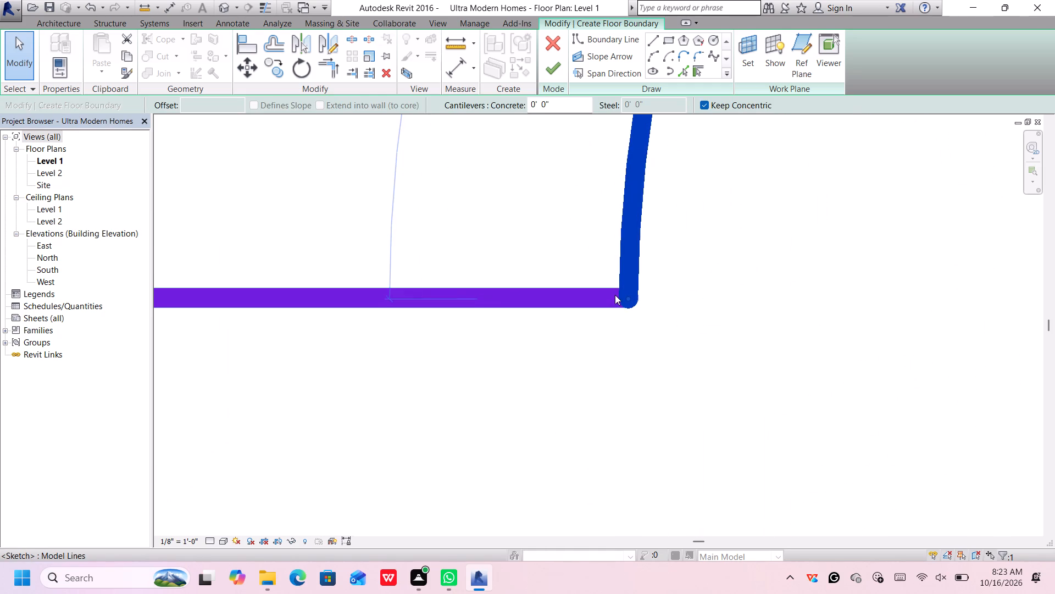
scroll(615, 295, up, 10)
click(625, 299)
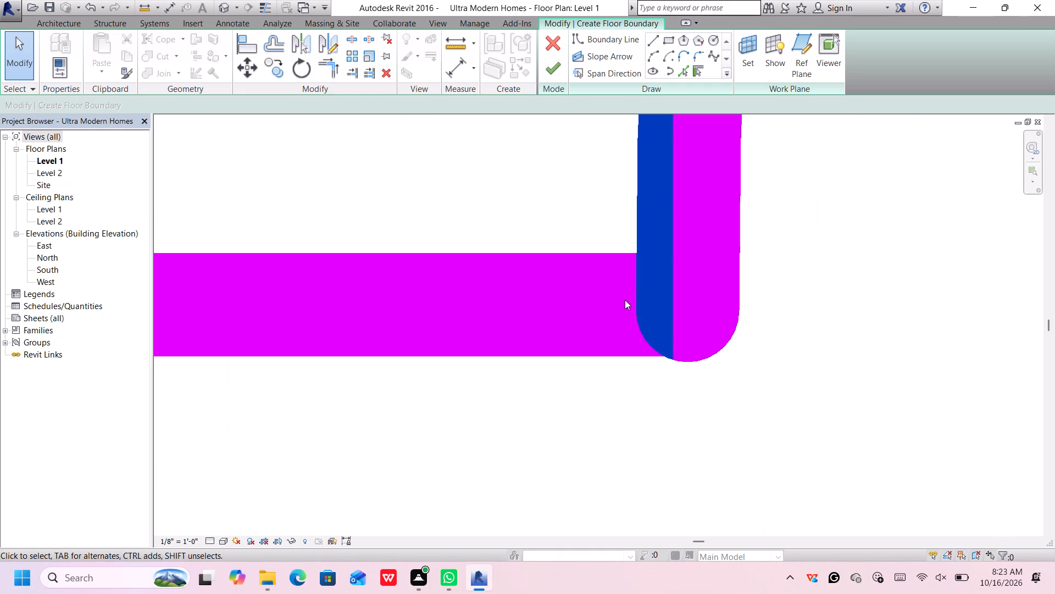
scroll(654, 317, down, 2)
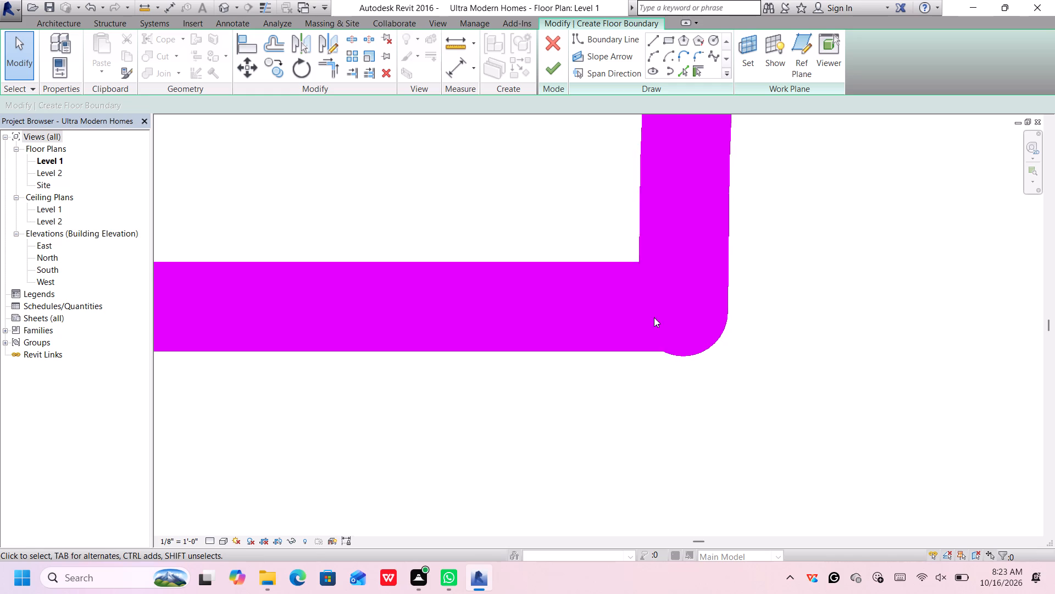
scroll(654, 317, down, 2)
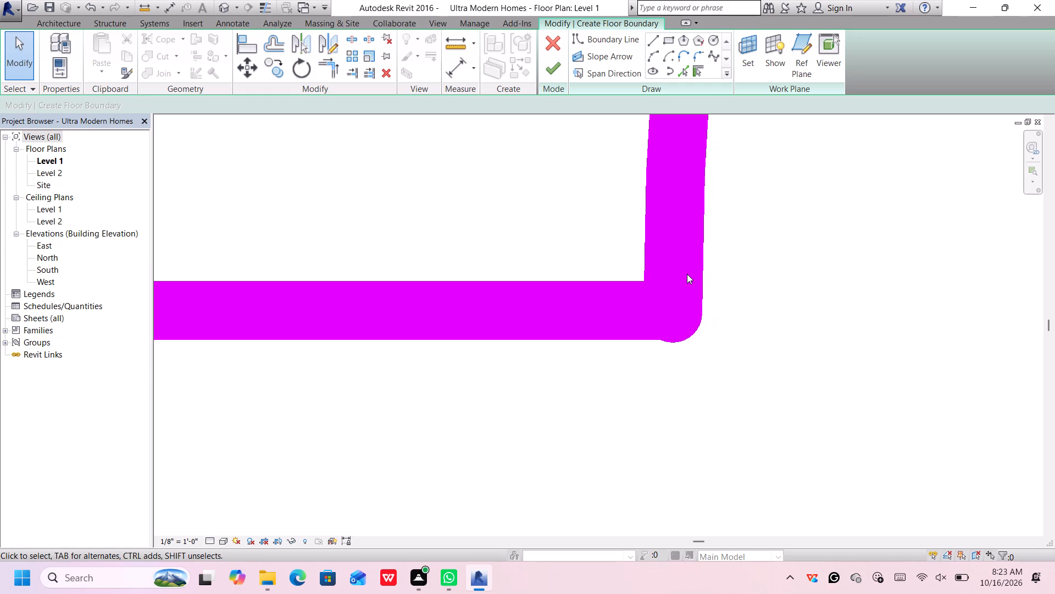
scroll(687, 274, up, 4)
click(687, 274)
click(685, 306)
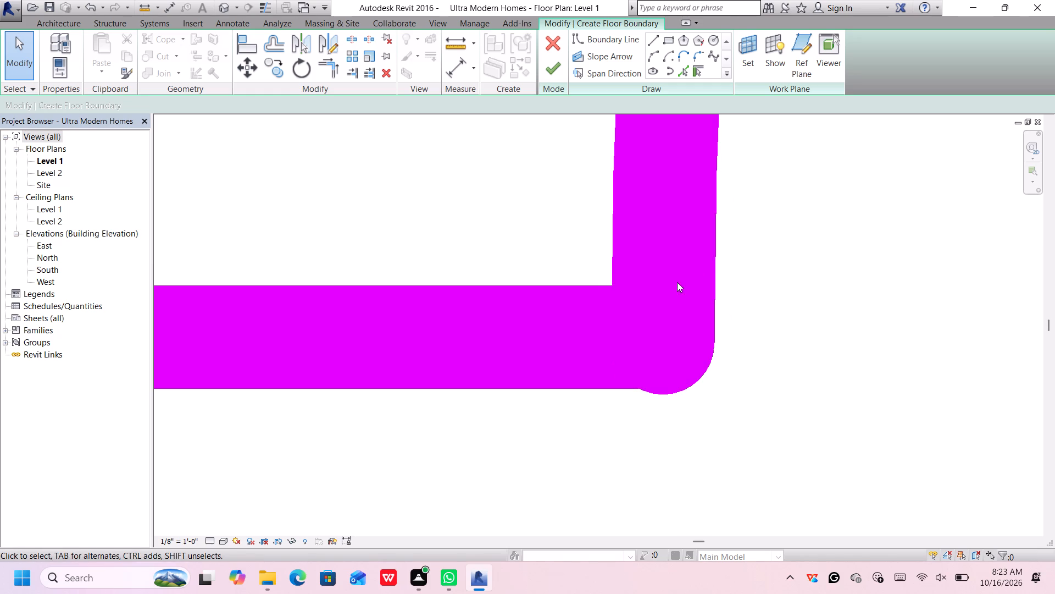
click(712, 244)
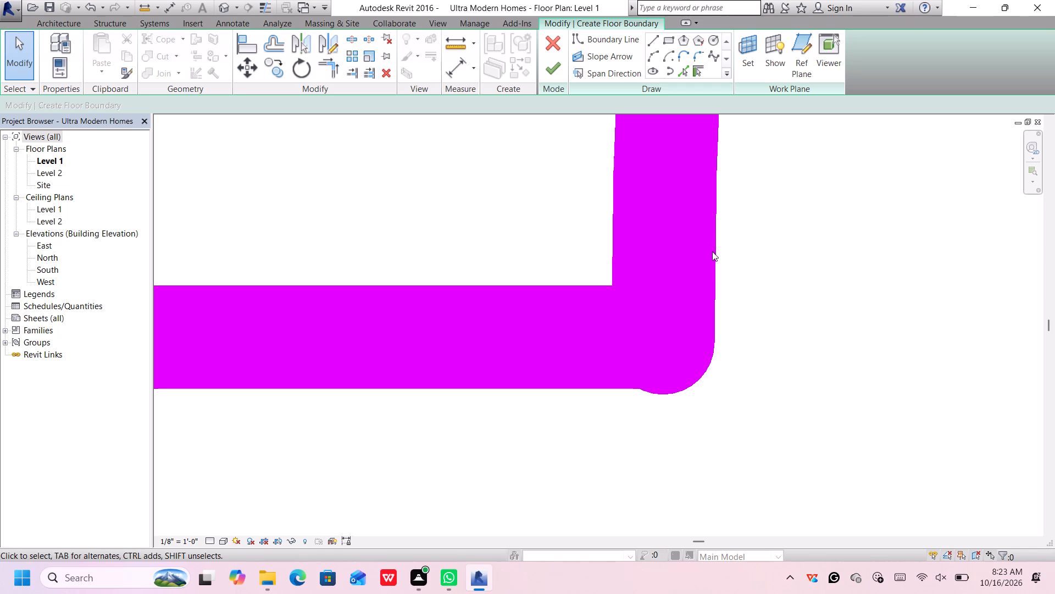
click(713, 260)
scroll(642, 311, down, 1)
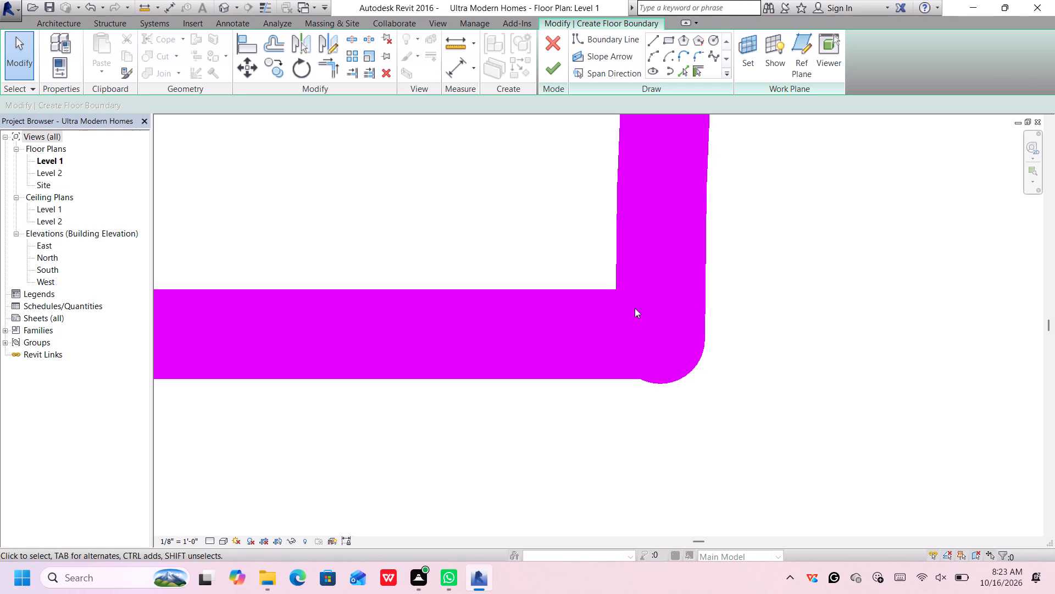
click(667, 280)
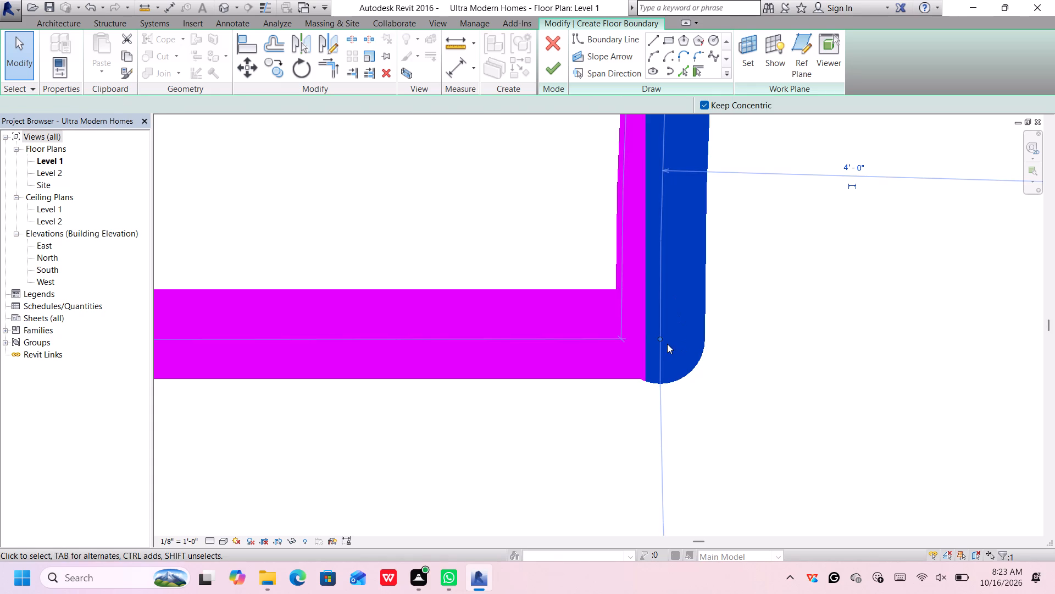
drag(662, 339, 661, 328)
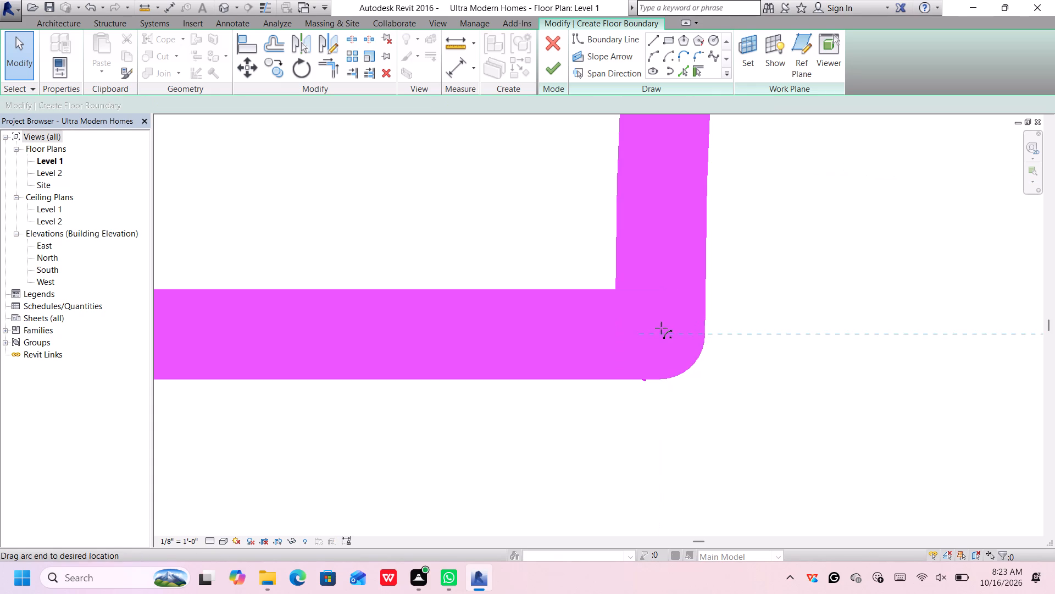
Finish the floor boundary sketch to create the slab with its four rounded corners.
scroll(673, 340, down, 12)
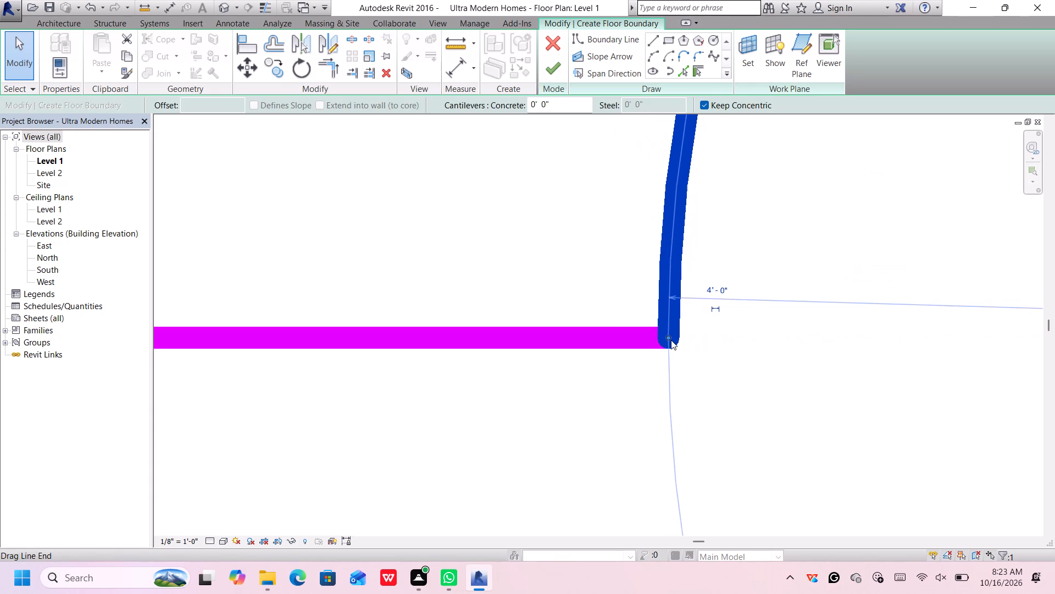
scroll(671, 340, down, 18)
scroll(673, 339, down, 6)
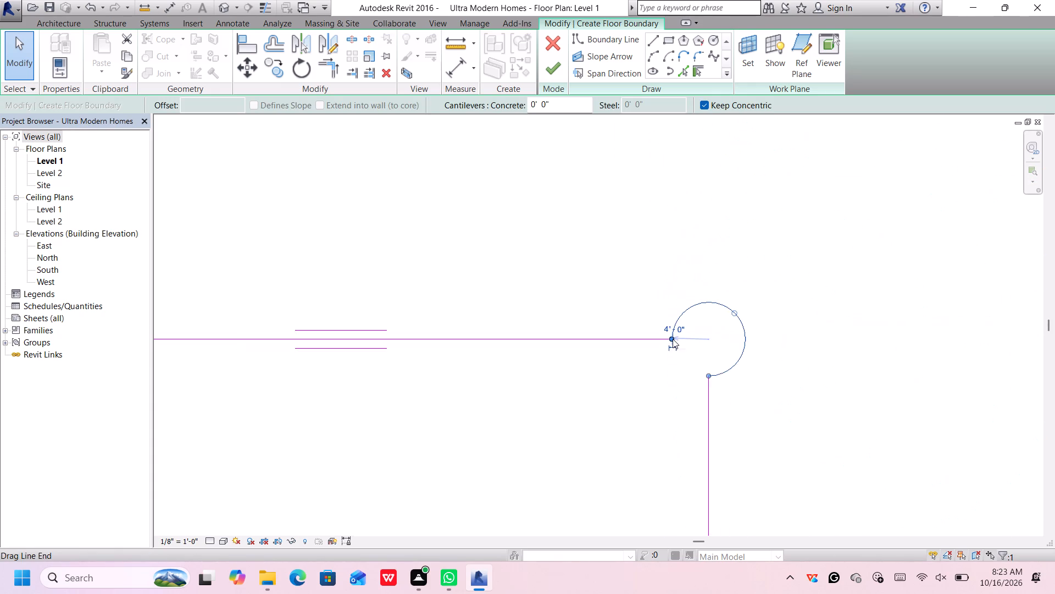
scroll(684, 329, down, 7)
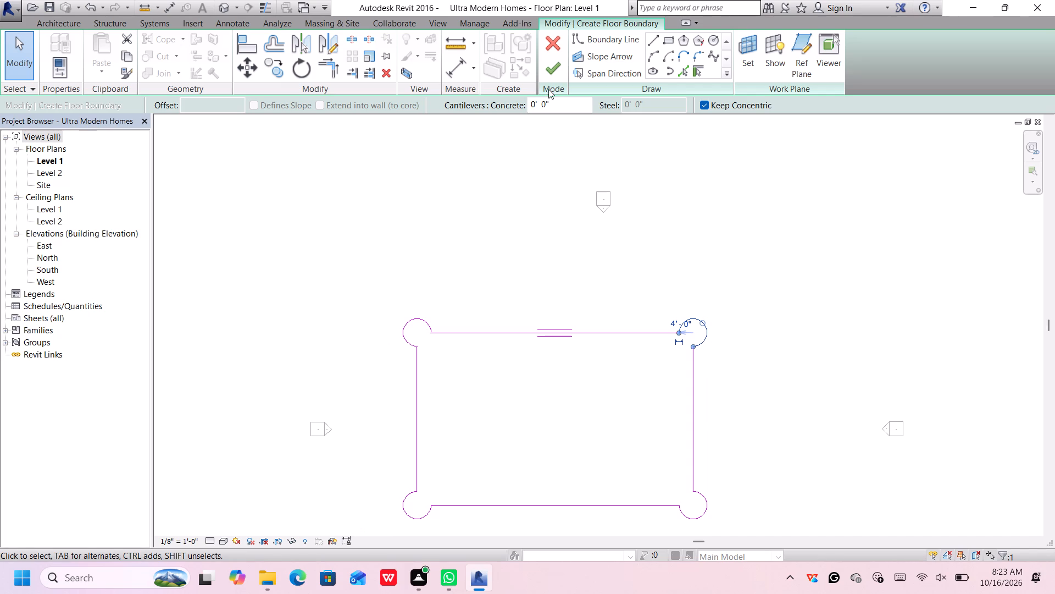
click(554, 68)
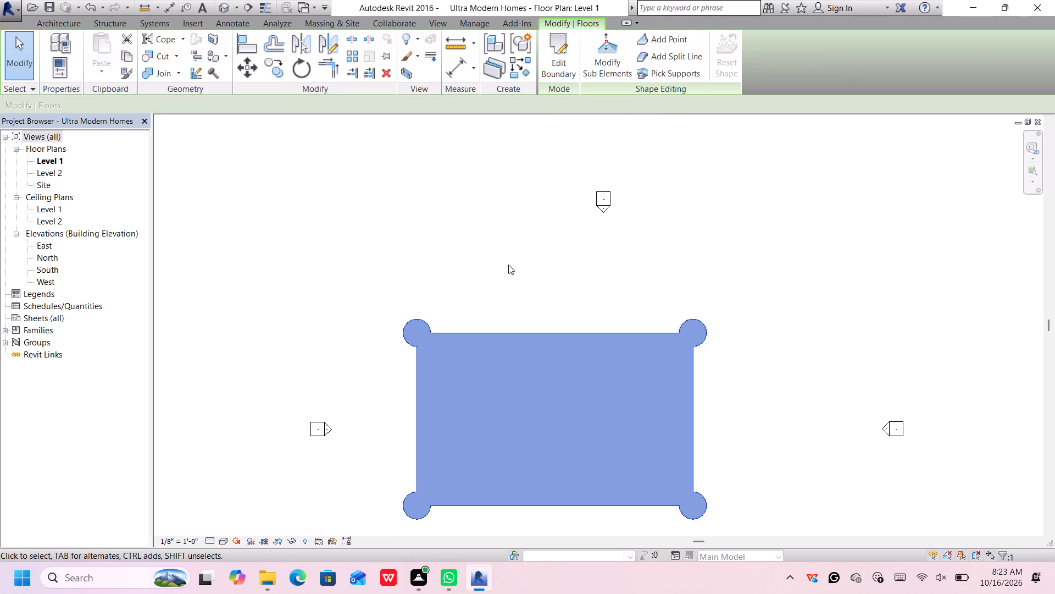
Open the default 3D view and duplicate the slab's floor type under the name Generic - 2'.
click(225, 5)
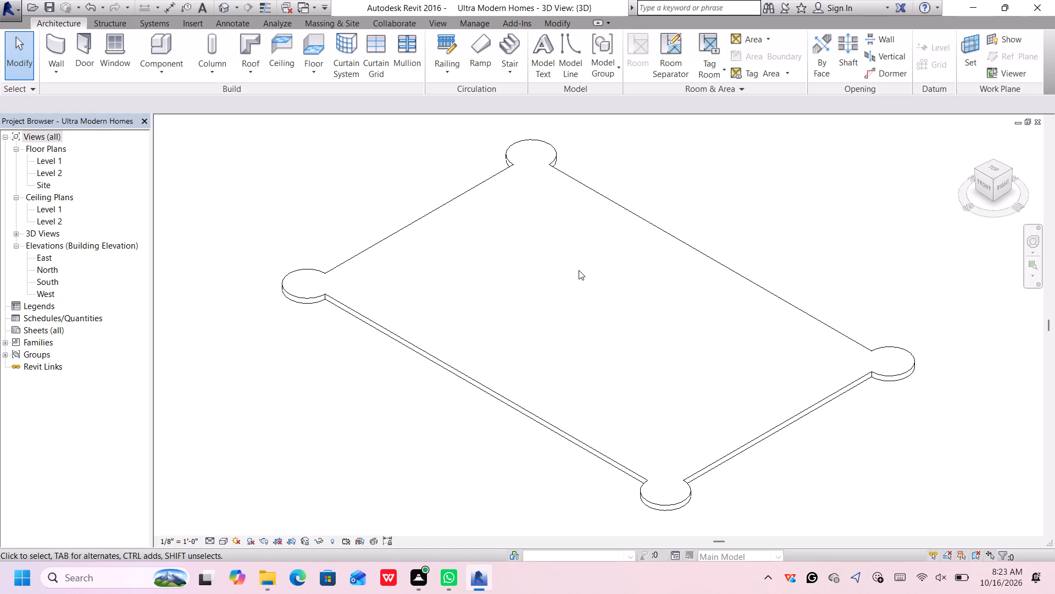
click(546, 420)
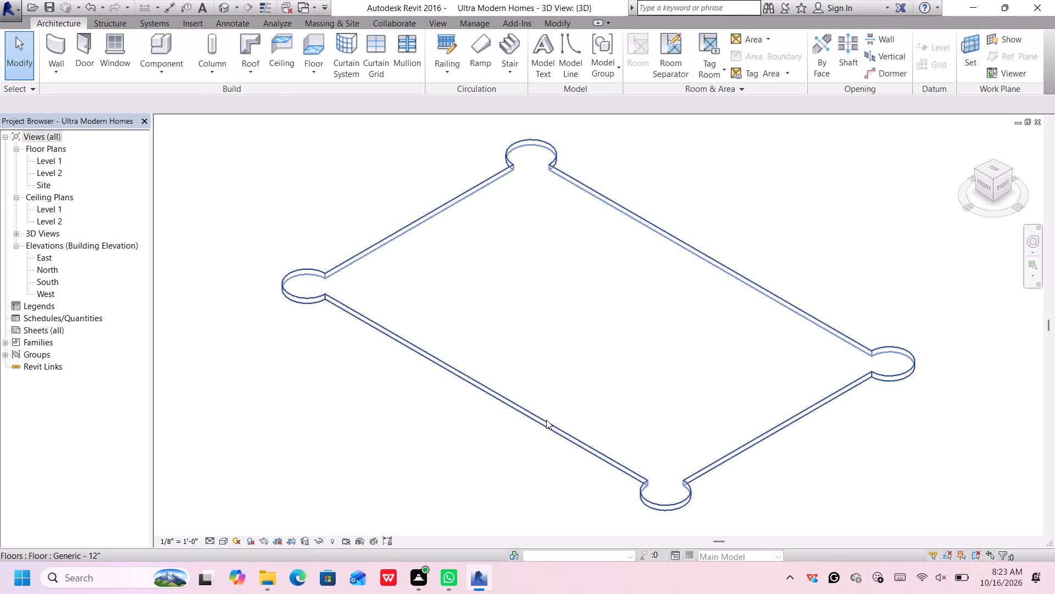
right_click(625, 257)
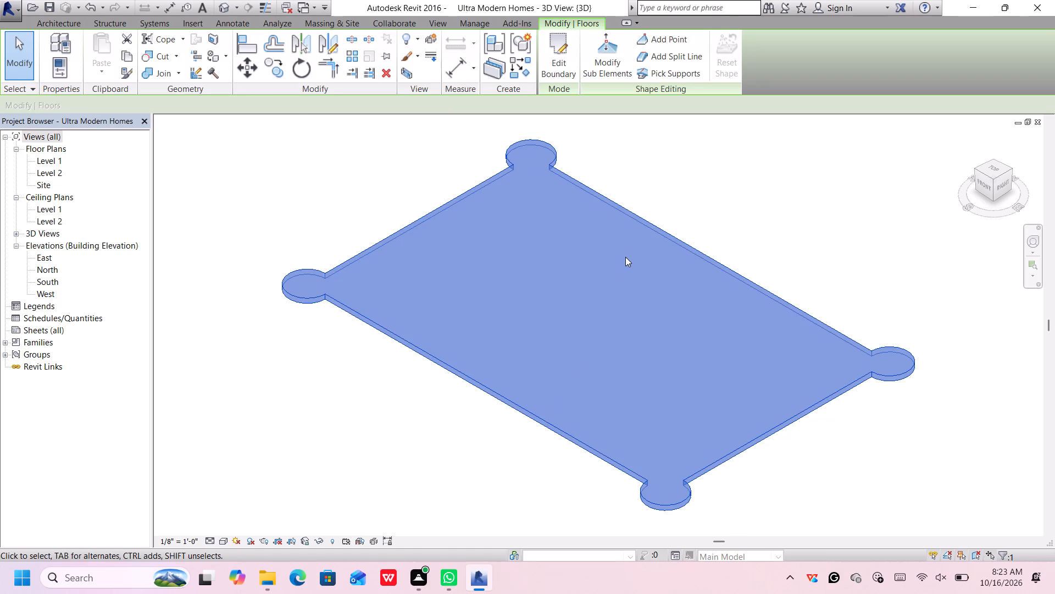
click(688, 543)
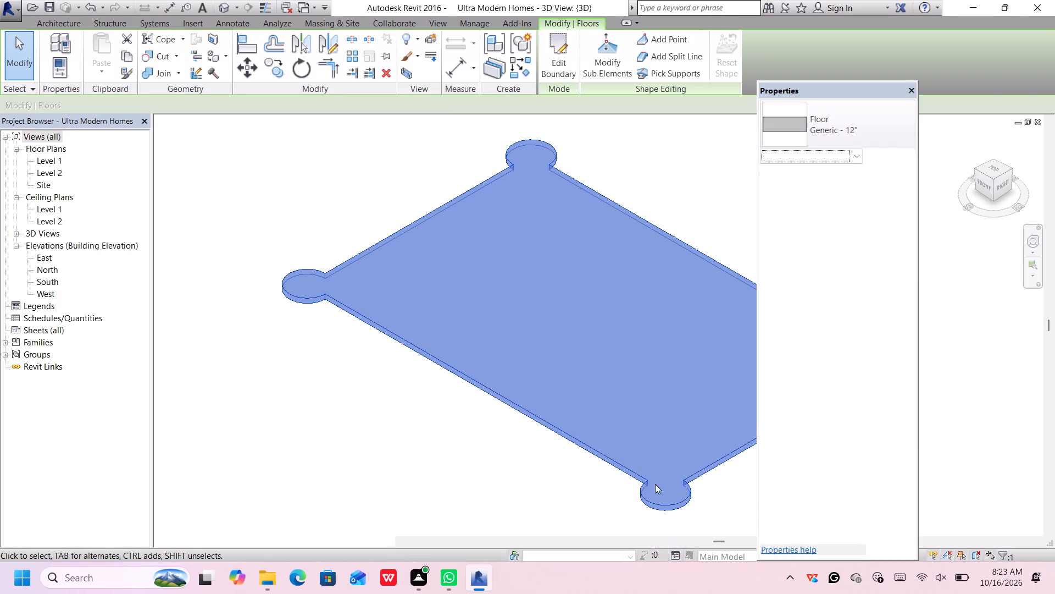
click(830, 116)
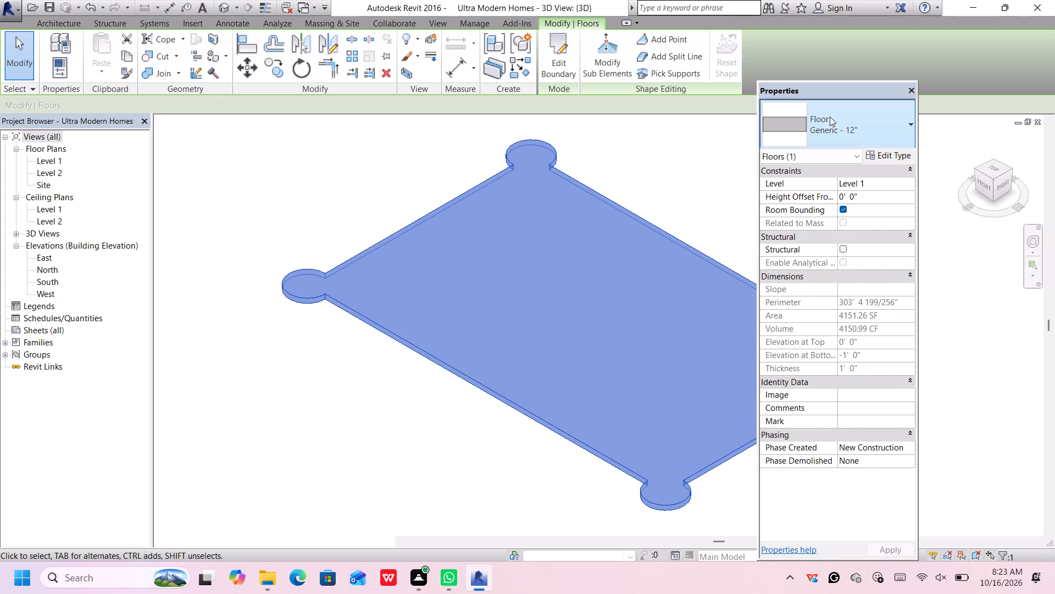
click(867, 126)
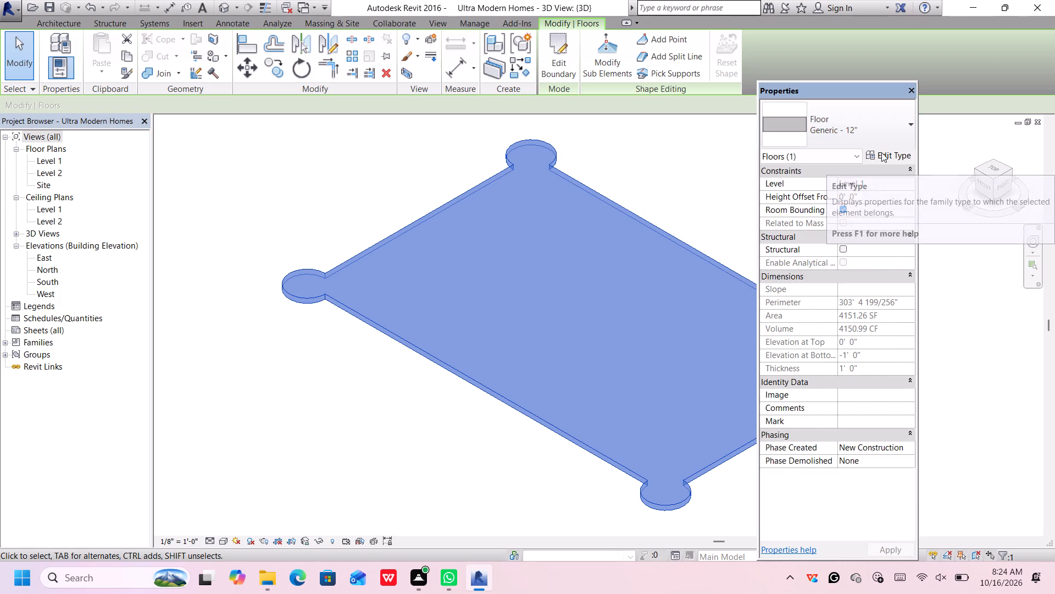
click(881, 152)
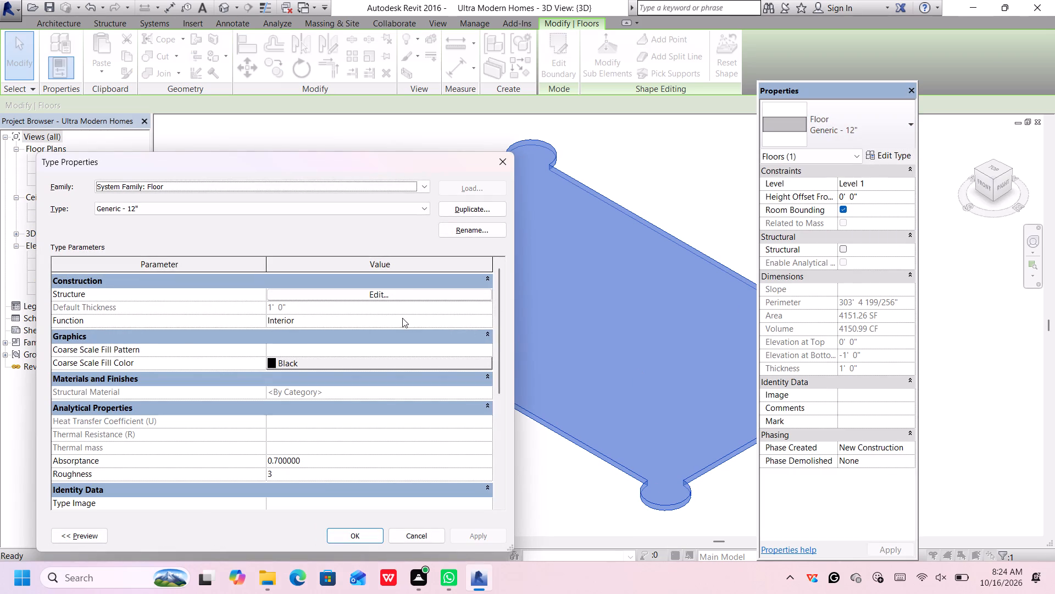
click(459, 210)
click(332, 342)
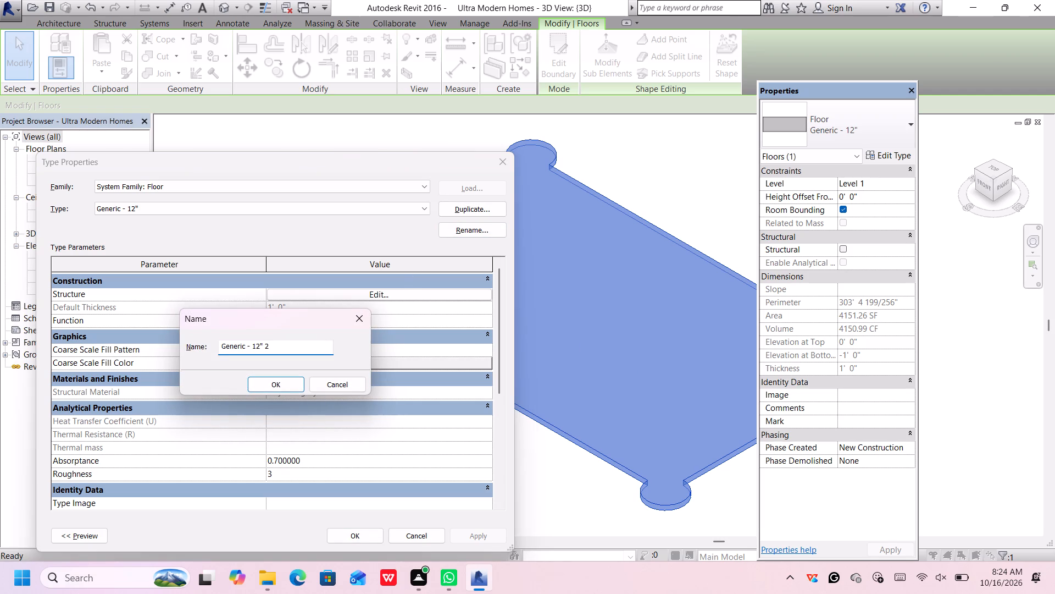
key(BackSpace)
key(BackSpace)
key(BackSpace)
key(BackSpace)
key(BackSpace)
text(2')
key(Return)
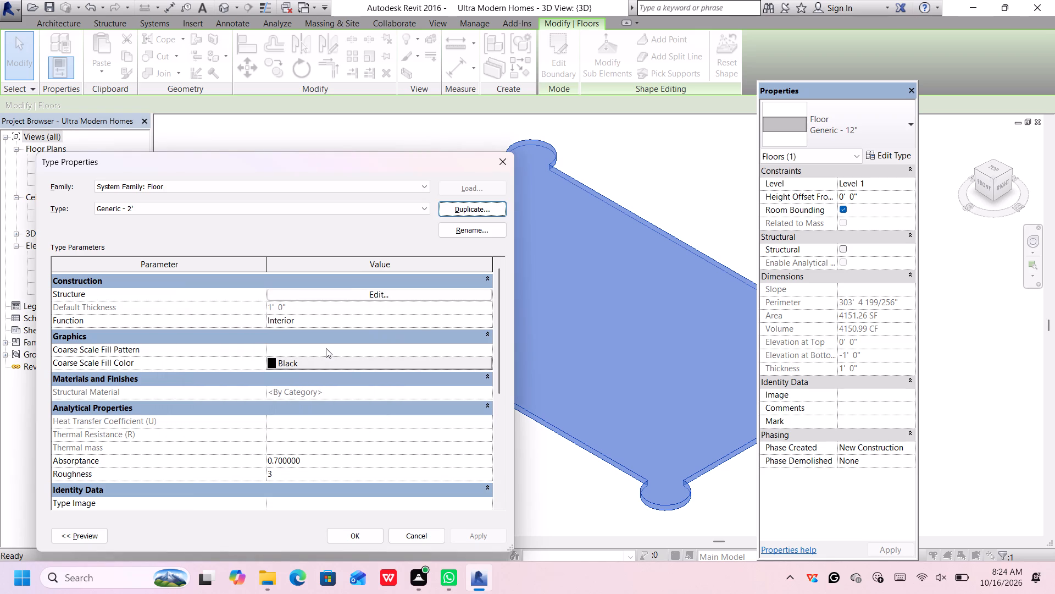
Set the structure layer thickness of the Generic - 2' floor type to 2' and apply the type to the slab.
click(362, 293)
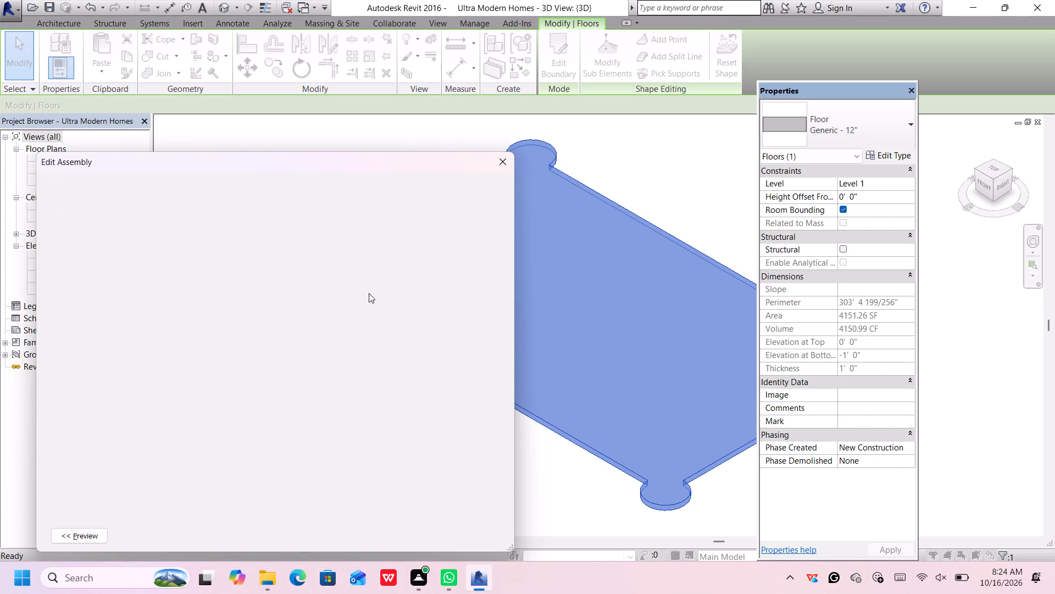
click(295, 293)
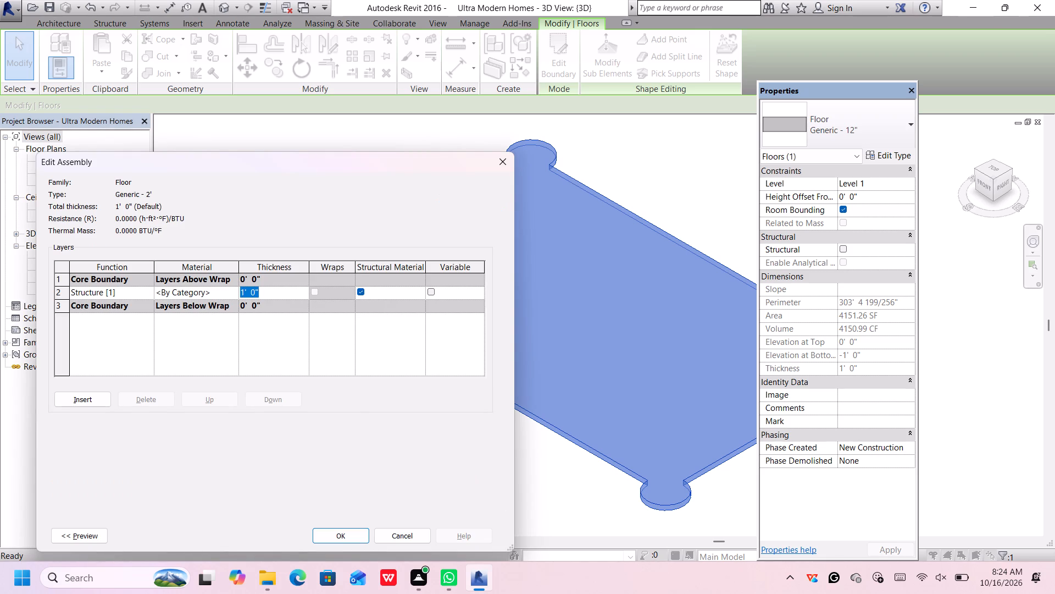
key(BackSpace)
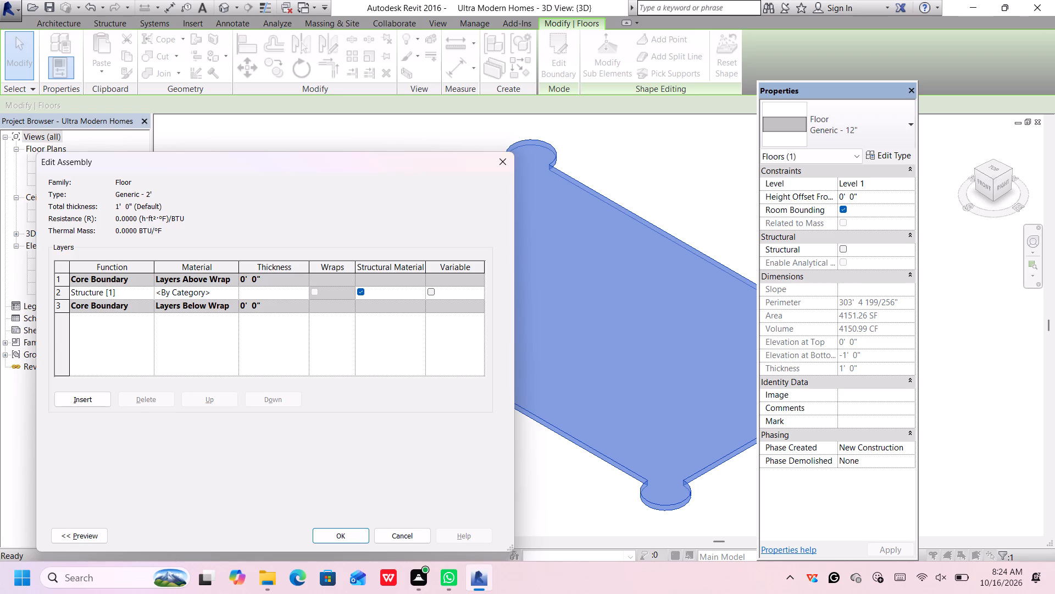
key(2)
key(apostrophe)
click(345, 532)
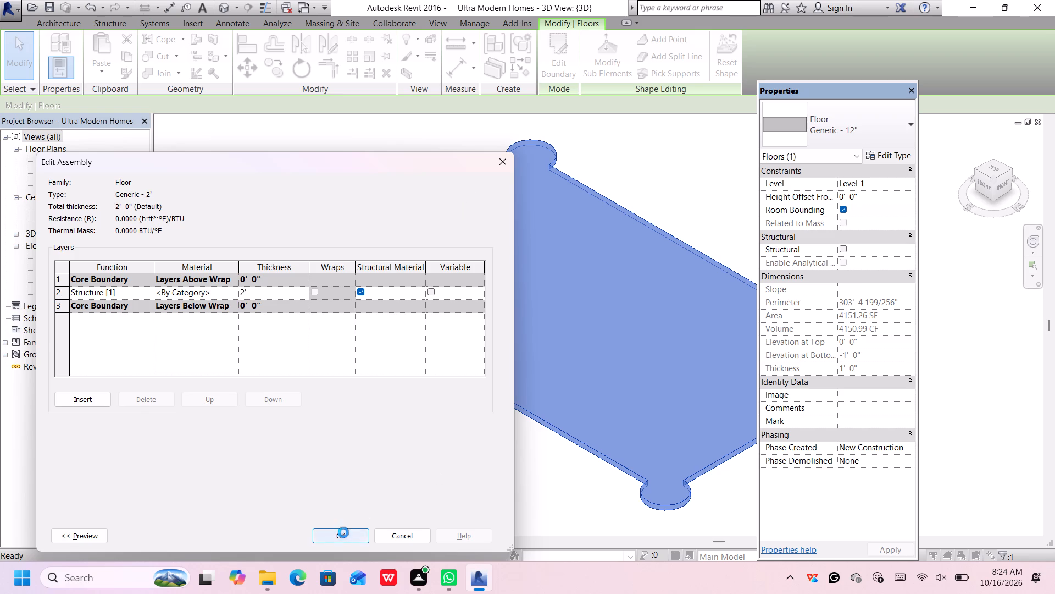
click(341, 530)
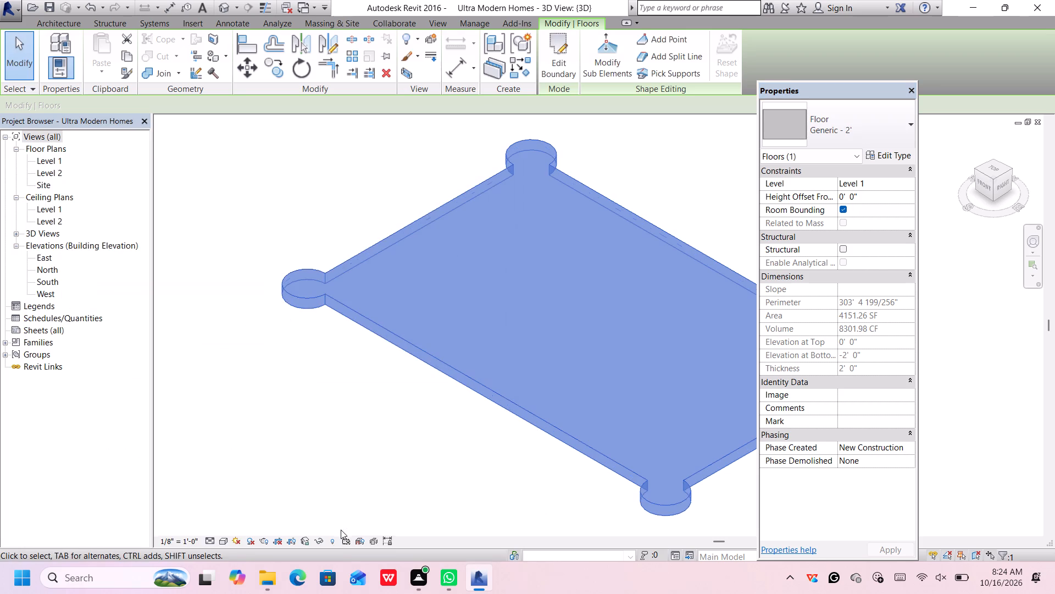
scroll(472, 424, down, 1)
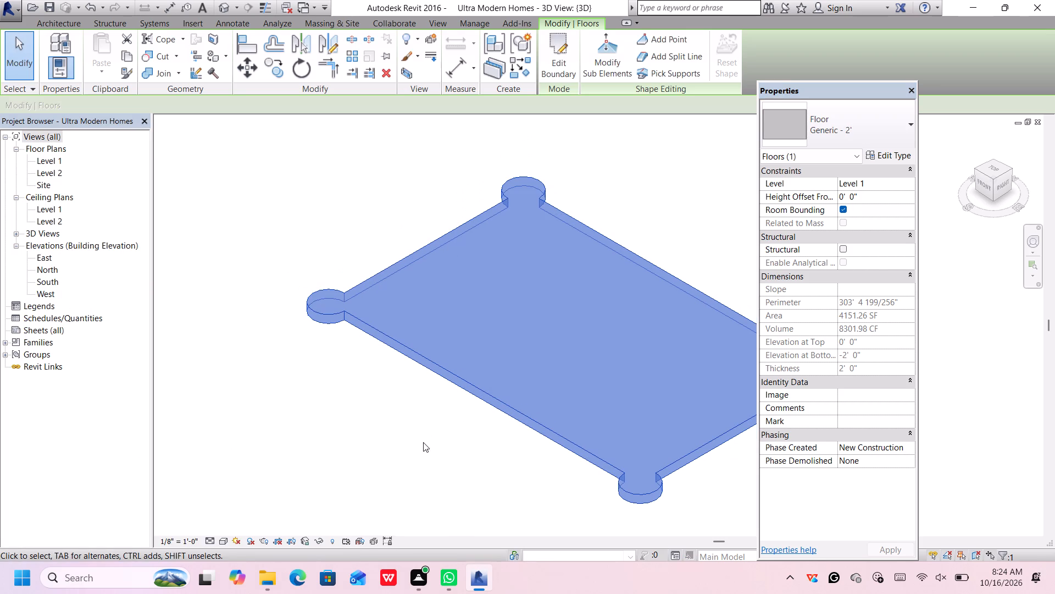
Examine the slab's thickness and rounded corners in 3D from a low front viewpoint.
middle_drag(423, 442, 524, 417)
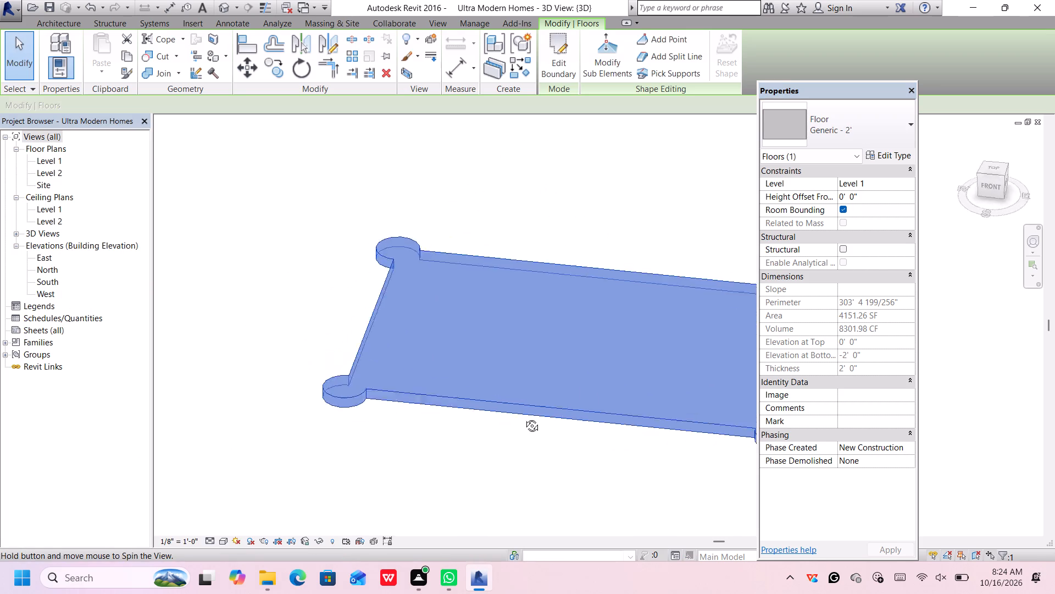
middle_drag(524, 417, 550, 409)
shift+middle_drag(586, 380, 593, 320)
scroll(518, 407, up, 3)
scroll(499, 415, down, 8)
middle_drag(492, 417, 396, 392)
scroll(398, 397, up, 4)
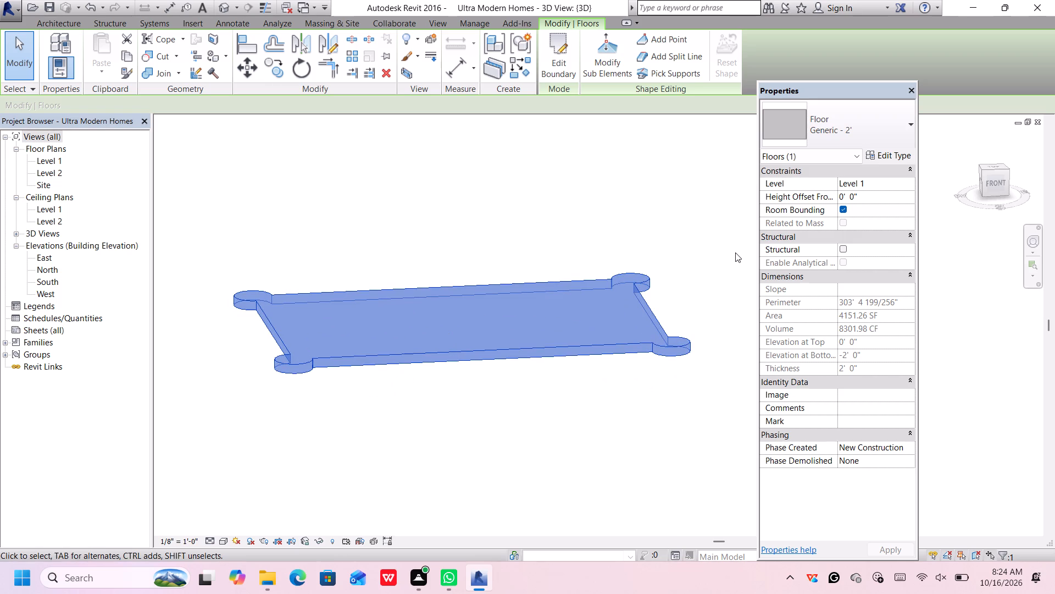
Duplicate the slab's floor type under the name Generic - 3'.
click(891, 131)
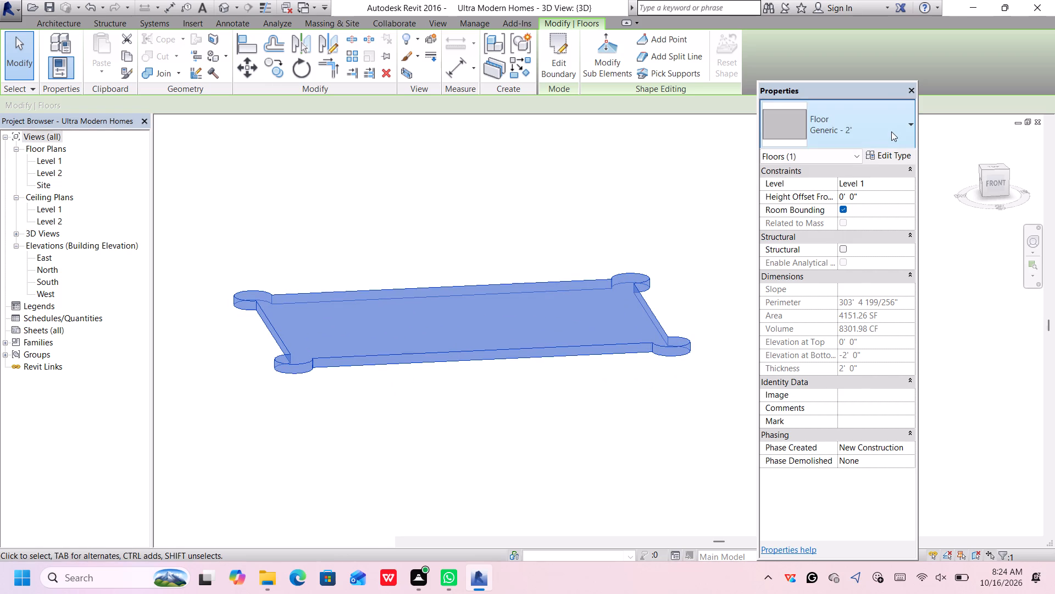
click(892, 119)
click(902, 153)
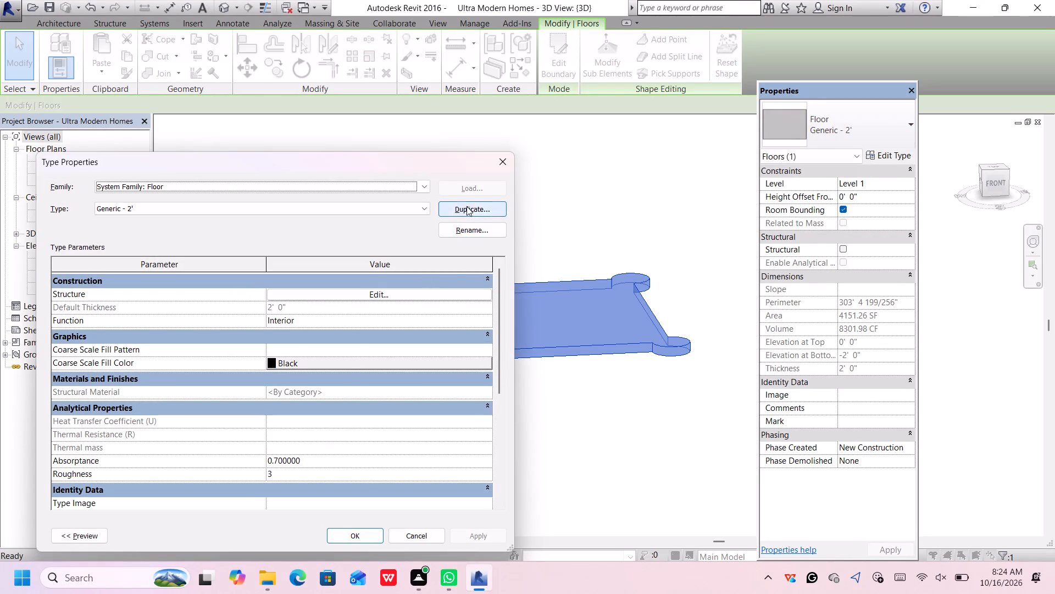
click(467, 206)
click(296, 343)
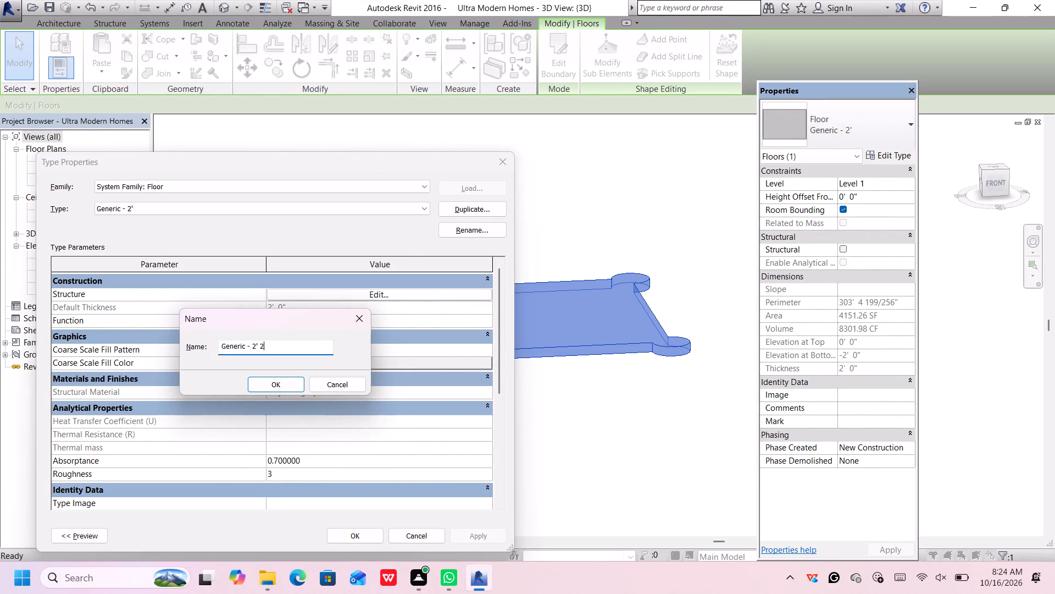
key(BackSpace)
key(BackSpace)
key(BackSpace)
key(BackSpace)
text(3')
key(Return)
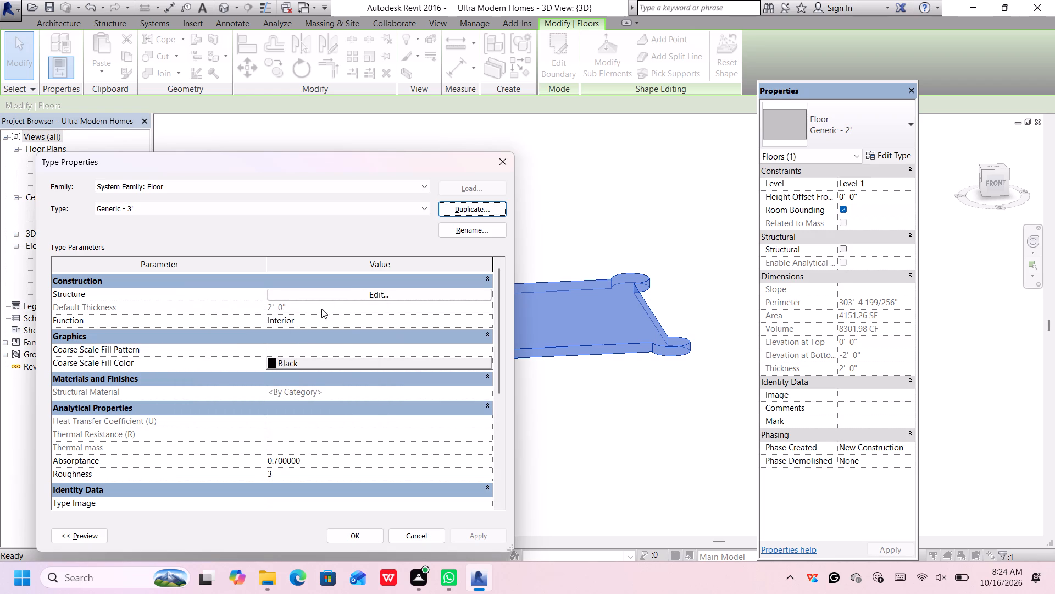
Set the structure layer thickness of the Generic - 3' floor type to 3' and apply the type to the slab.
click(327, 297)
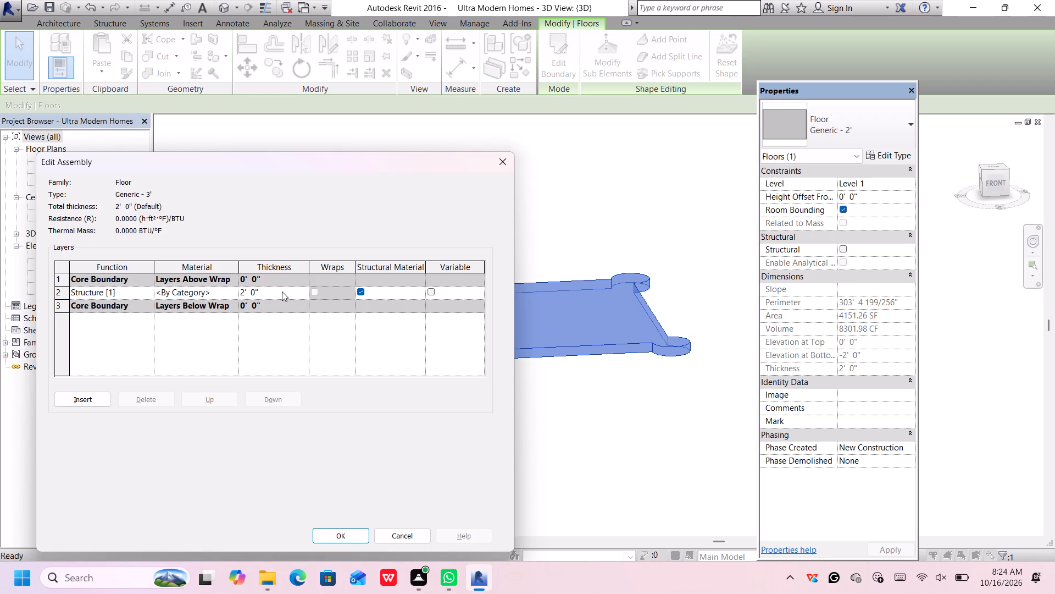
click(282, 291)
key(BackSpace)
text(3')
key(Return)
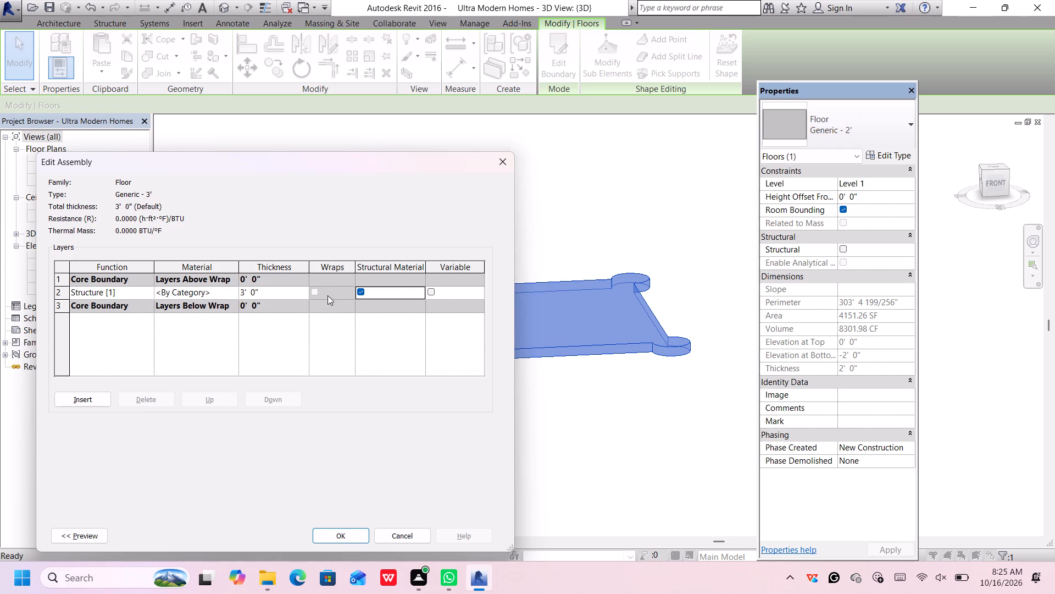
click(360, 536)
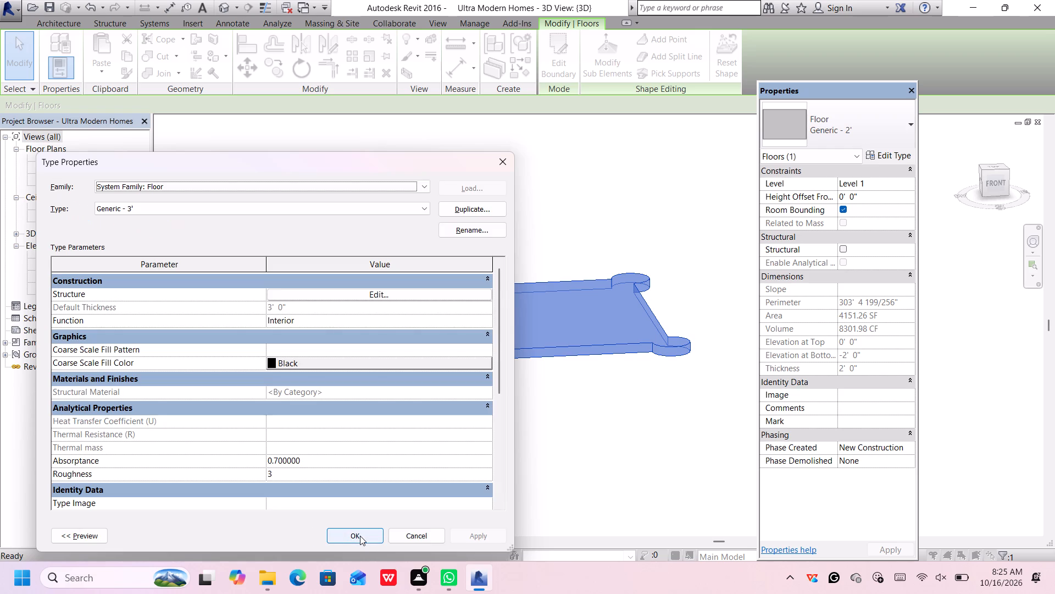
click(360, 536)
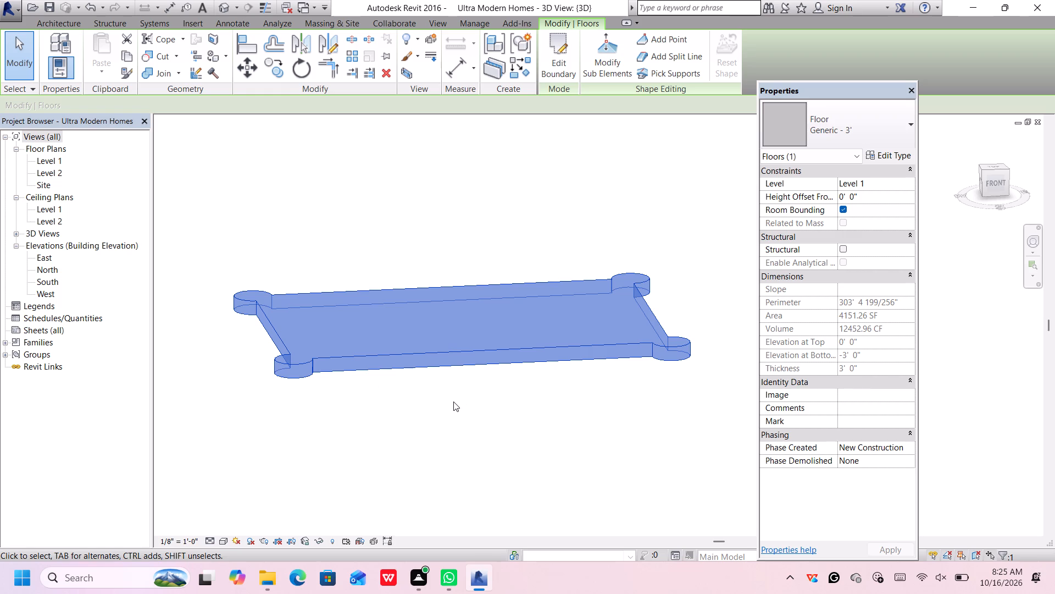
Deselect the slab and switch the 3D view's visual style to Realistic.
click(304, 398)
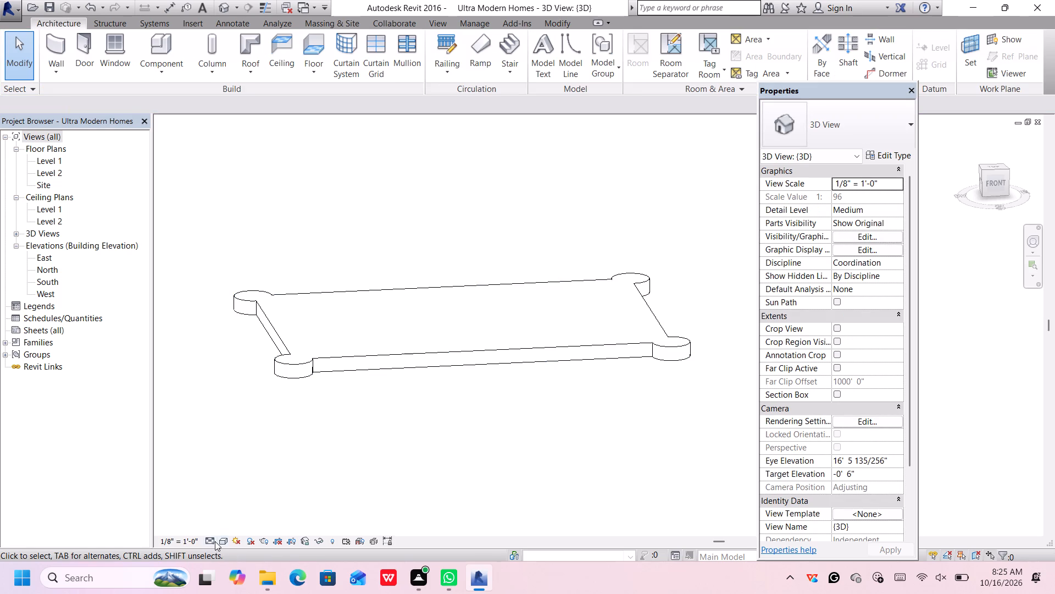
click(221, 544)
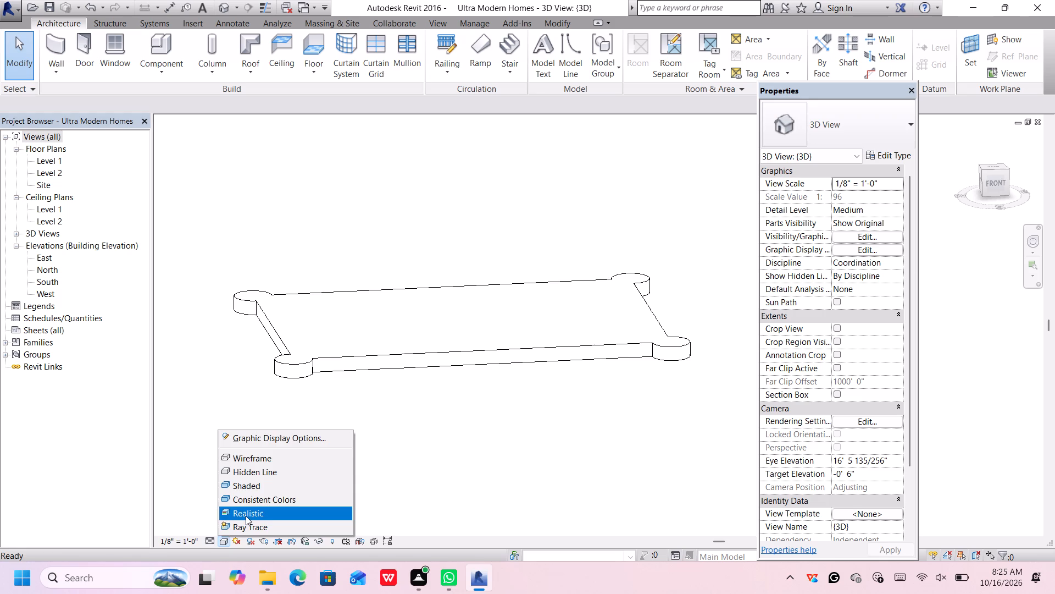
click(246, 516)
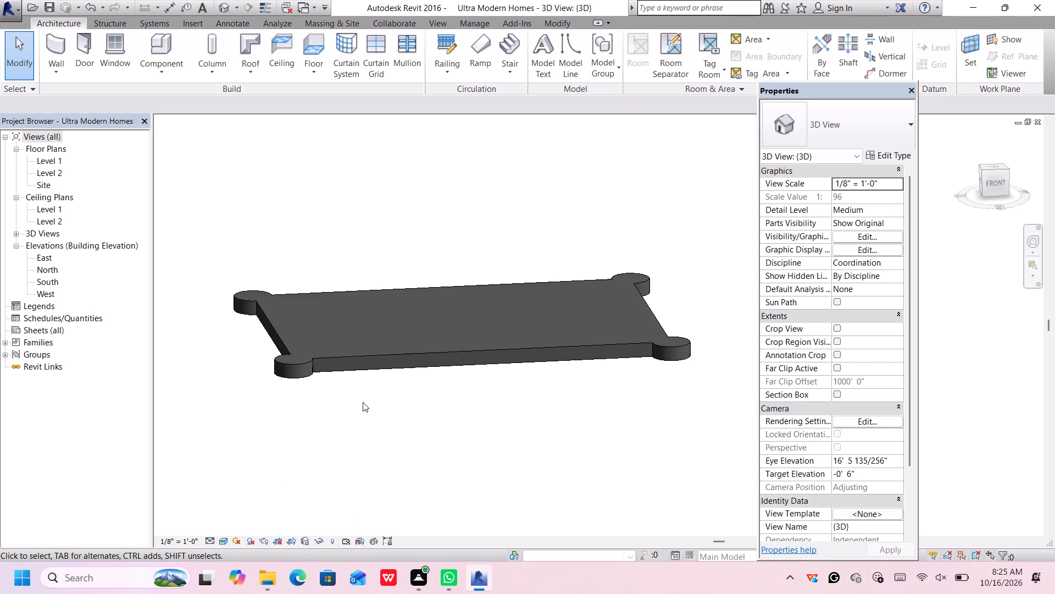
Select the slab and duplicate its floor type under the name Generic - 4'.
click(630, 344)
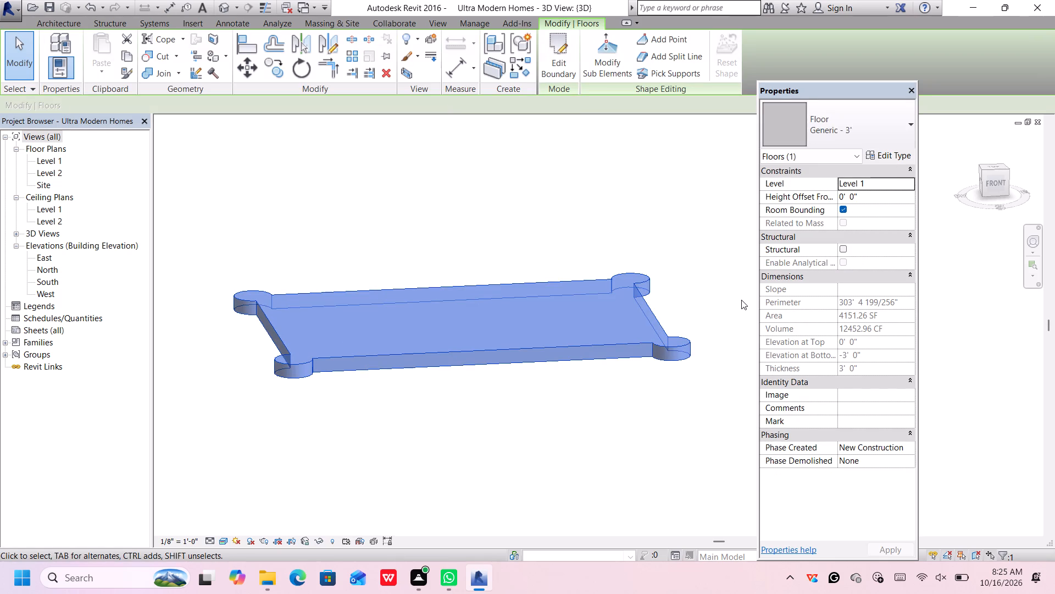
click(845, 122)
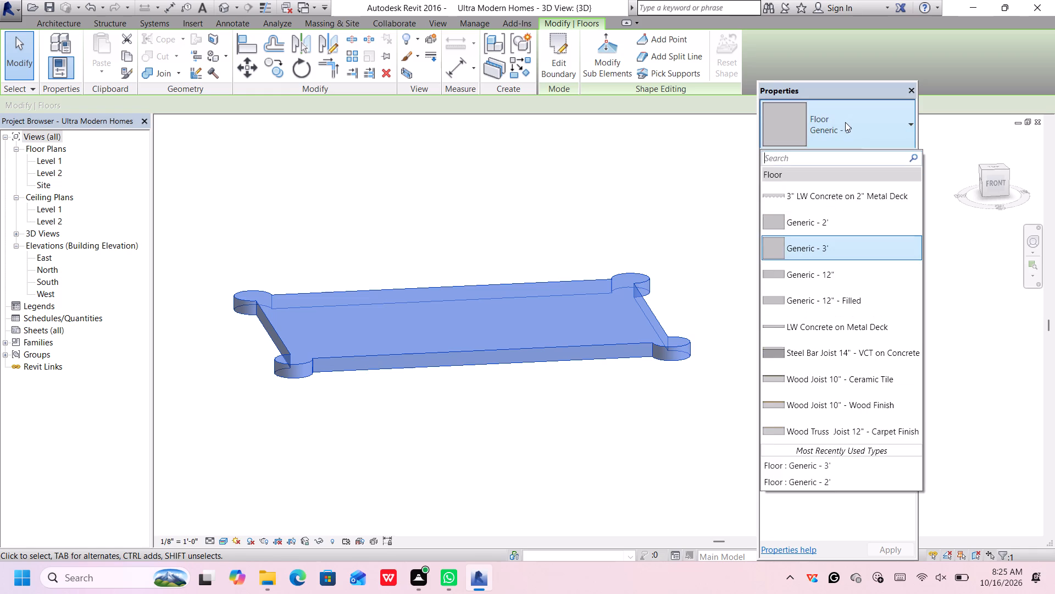
click(845, 122)
click(873, 152)
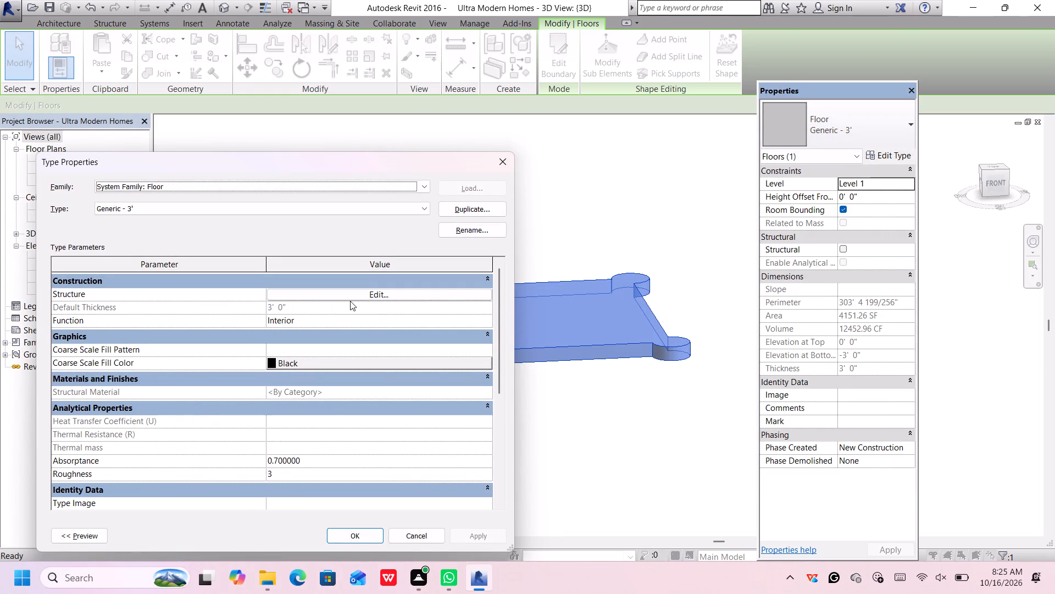
click(488, 209)
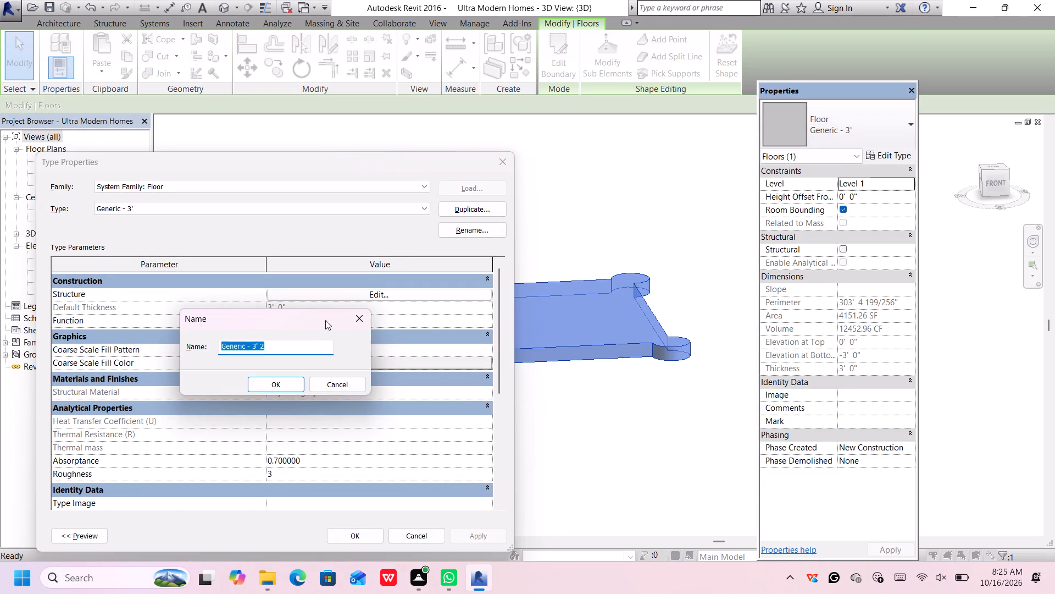
click(305, 346)
key(BackSpace)
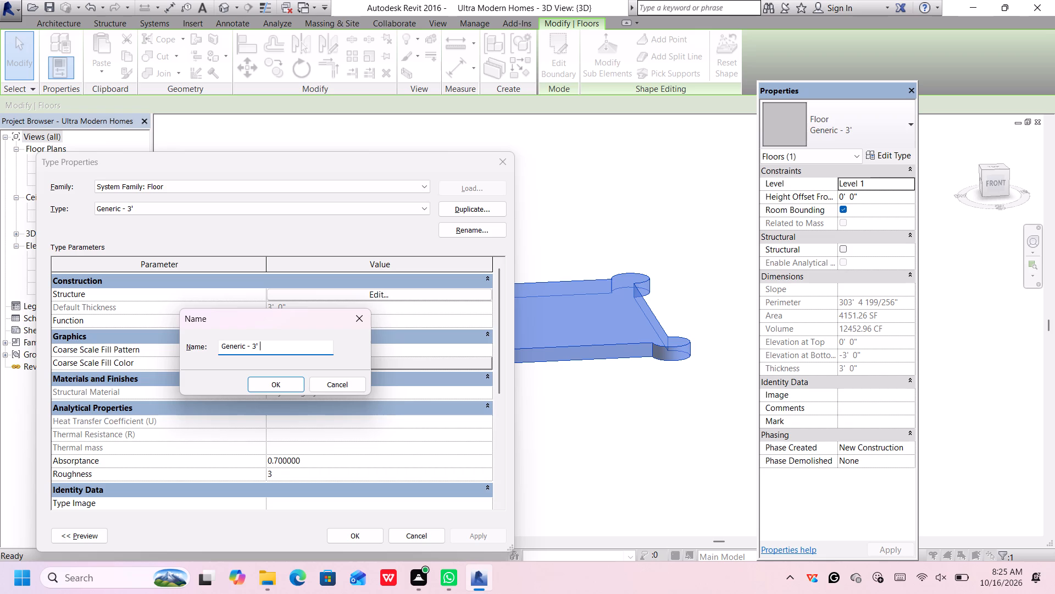
key(BackSpace)
key(BackSpace)
key(BackSpace)
key(4)
key(apostrophe)
key(Return)
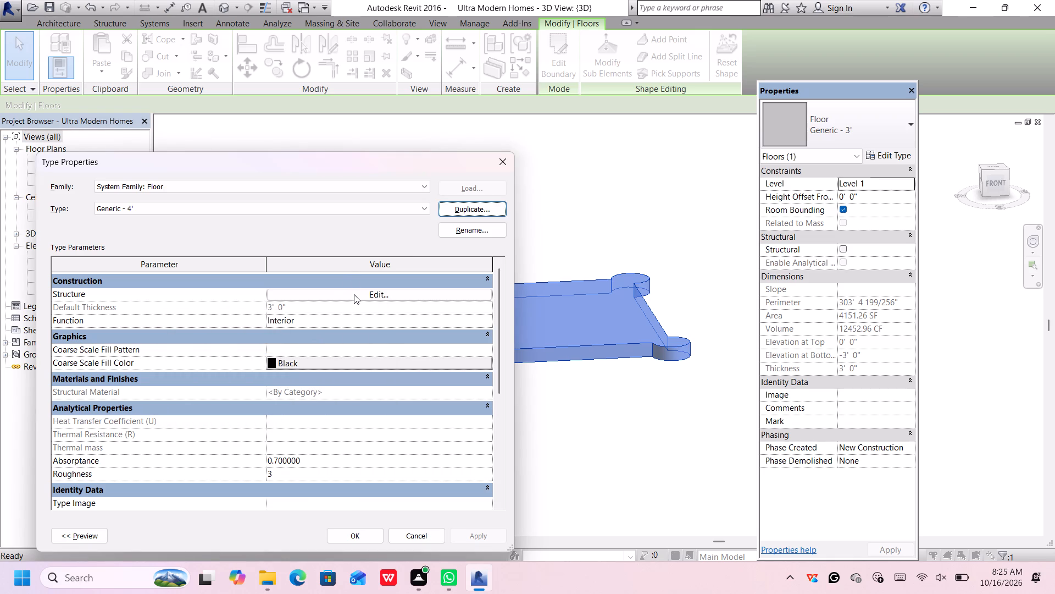
Set the structure layer thickness of the Generic - 4' floor type to 4' and apply the type to the slab.
click(381, 293)
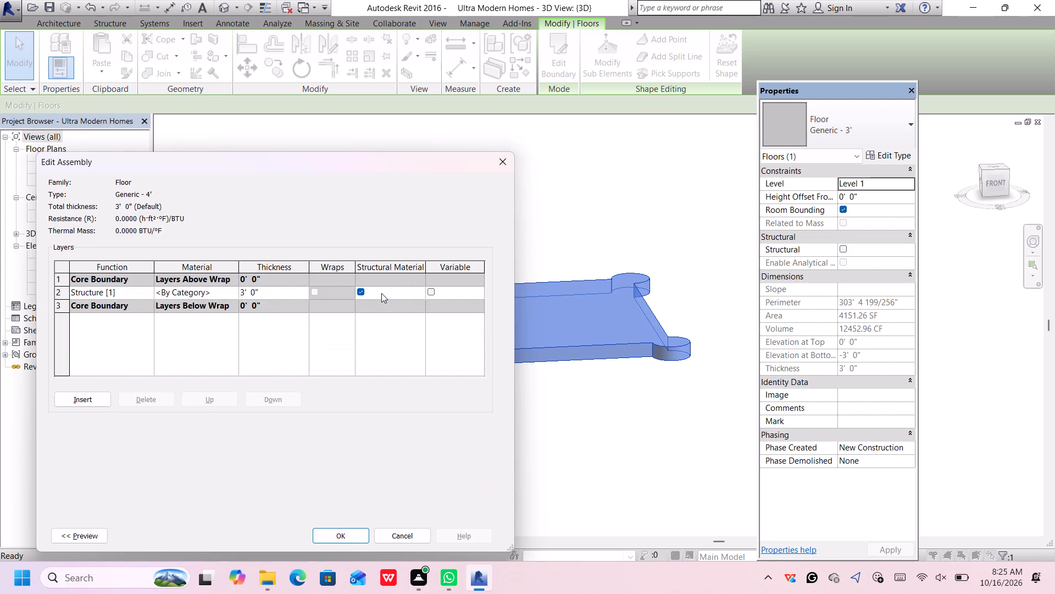
click(264, 289)
key(BackSpace)
key(BackSpace)
key(BackSpace)
key(BackSpace)
key(BackSpace)
key(BackSpace)
key(BackSpace)
key(BackSpace)
key(BackSpace)
key(BackSpace)
key(BackSpace)
key(BackSpace)
text(4')
key(Return)
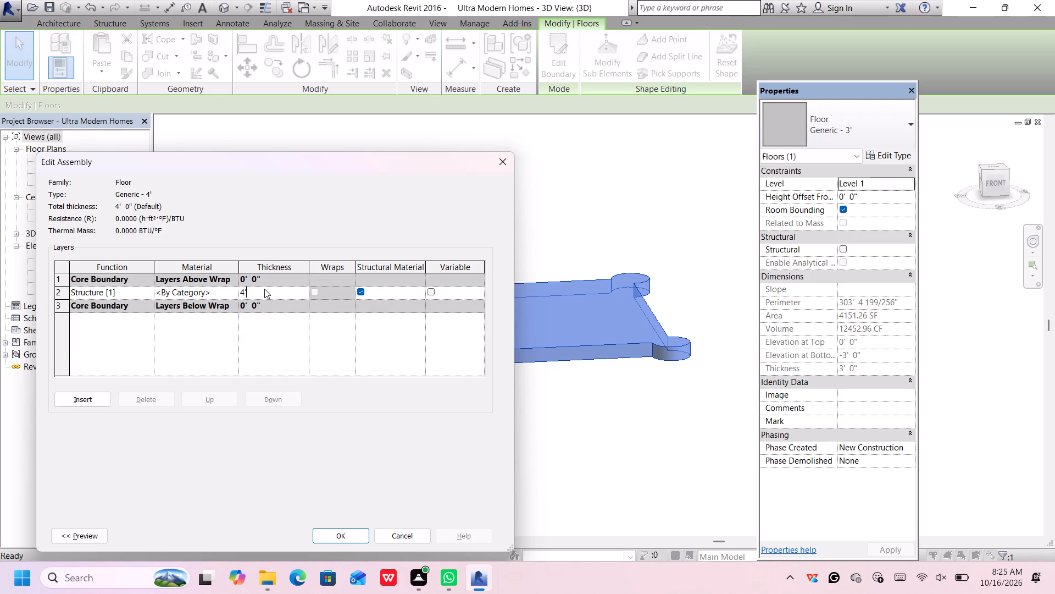
click(342, 536)
click(351, 541)
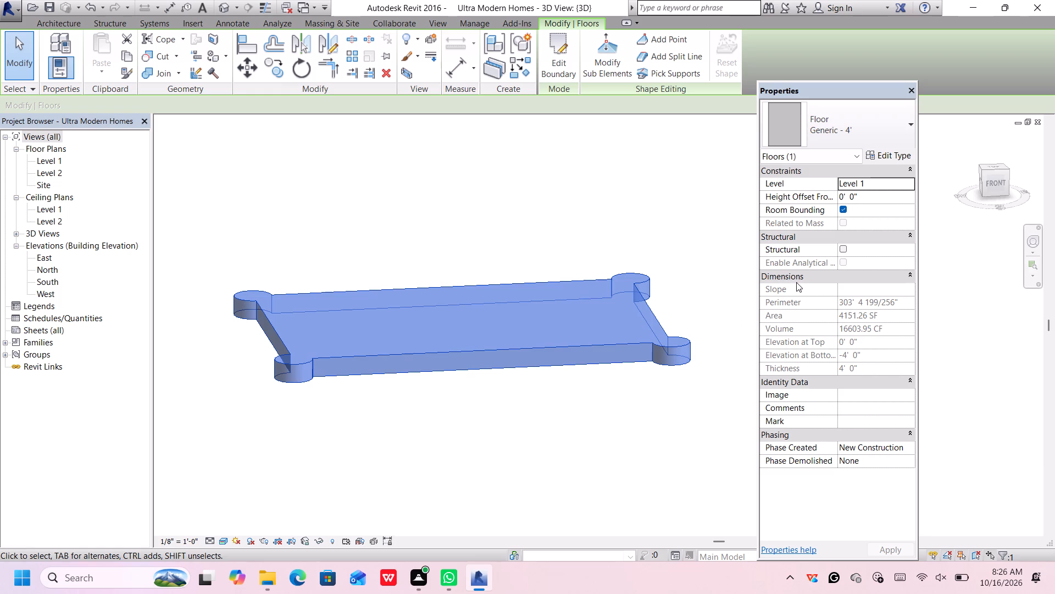
Browse the project materials for the Generic - 4' floor type's structure layer and select Parking Stripe.
click(894, 158)
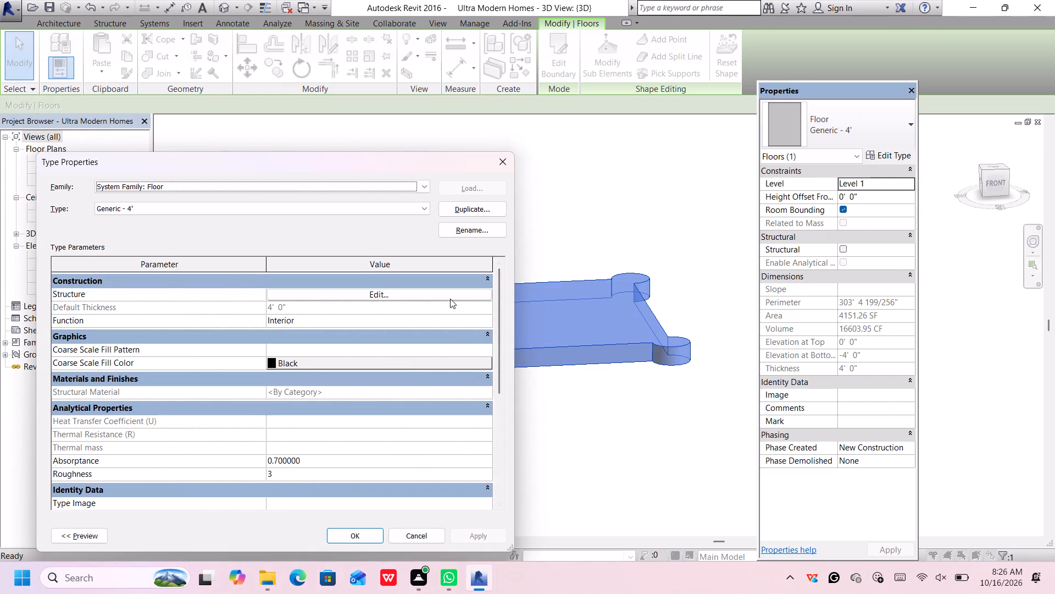
click(450, 296)
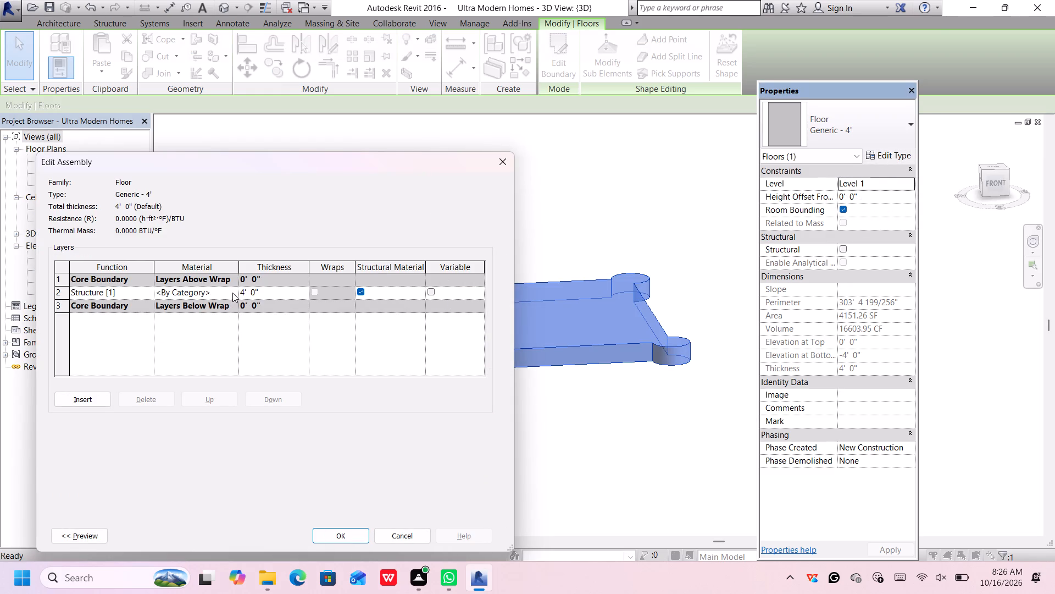
click(233, 290)
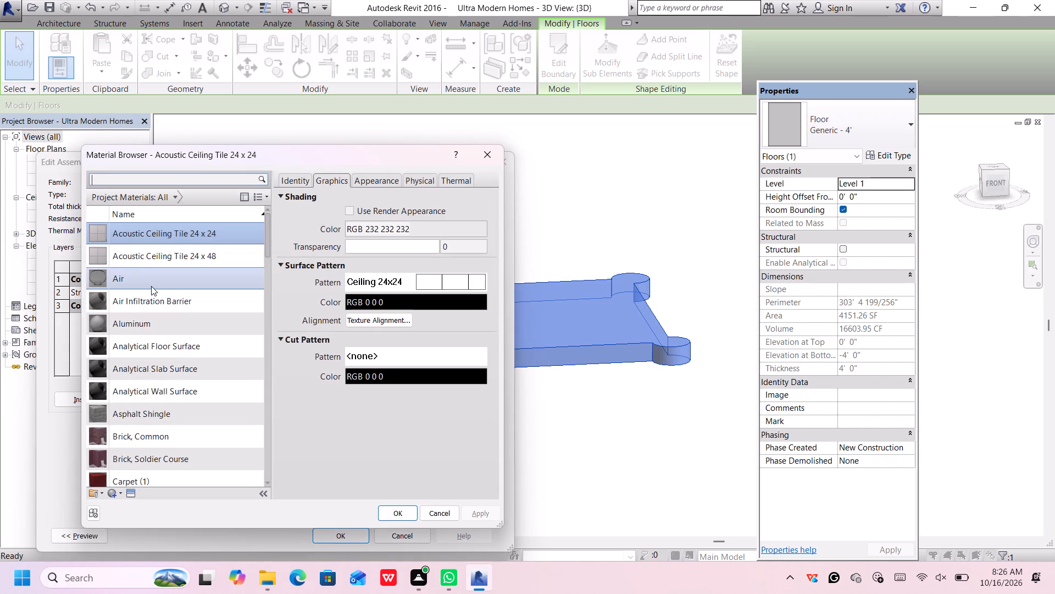
scroll(151, 286, down, 6)
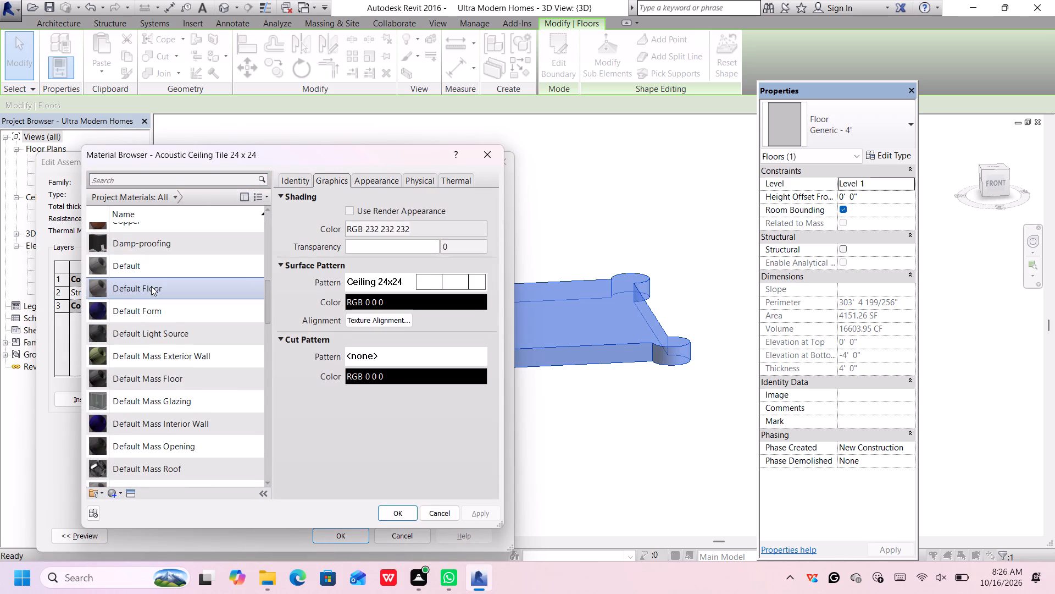
scroll(151, 286, down, 5)
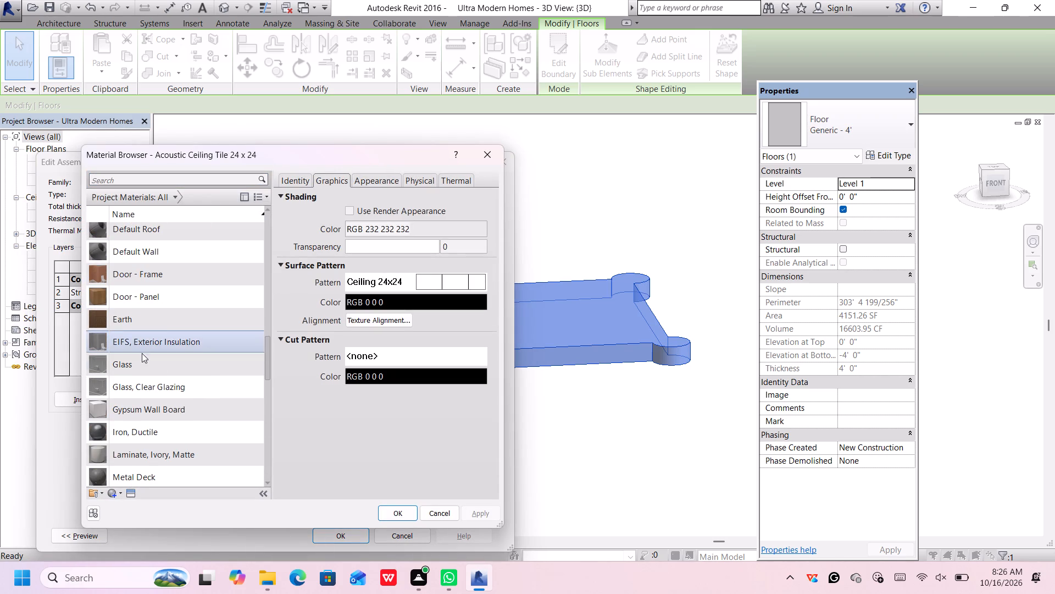
click(194, 342)
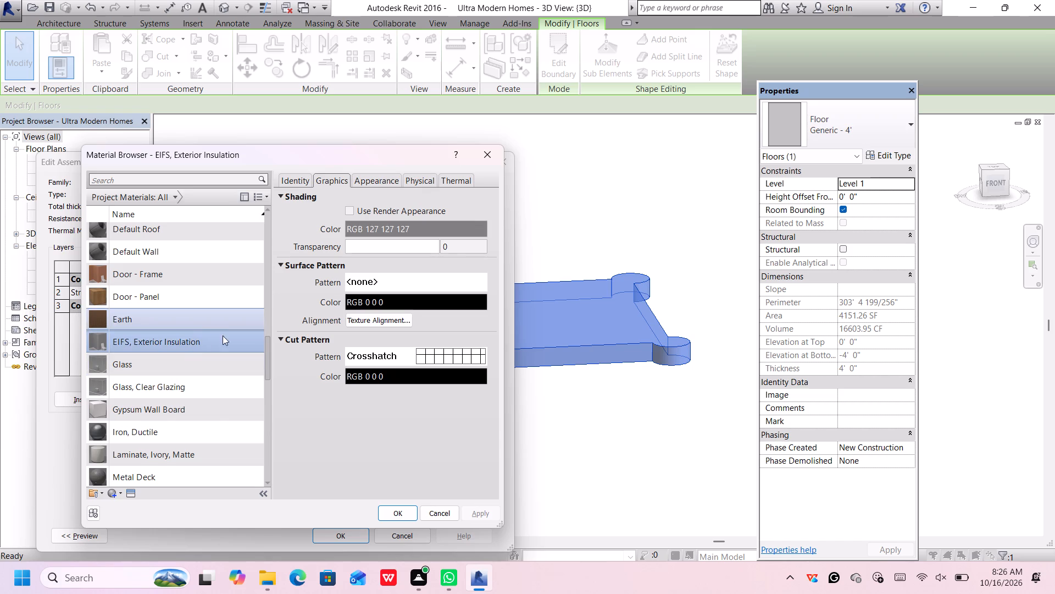
scroll(190, 410, down, 4)
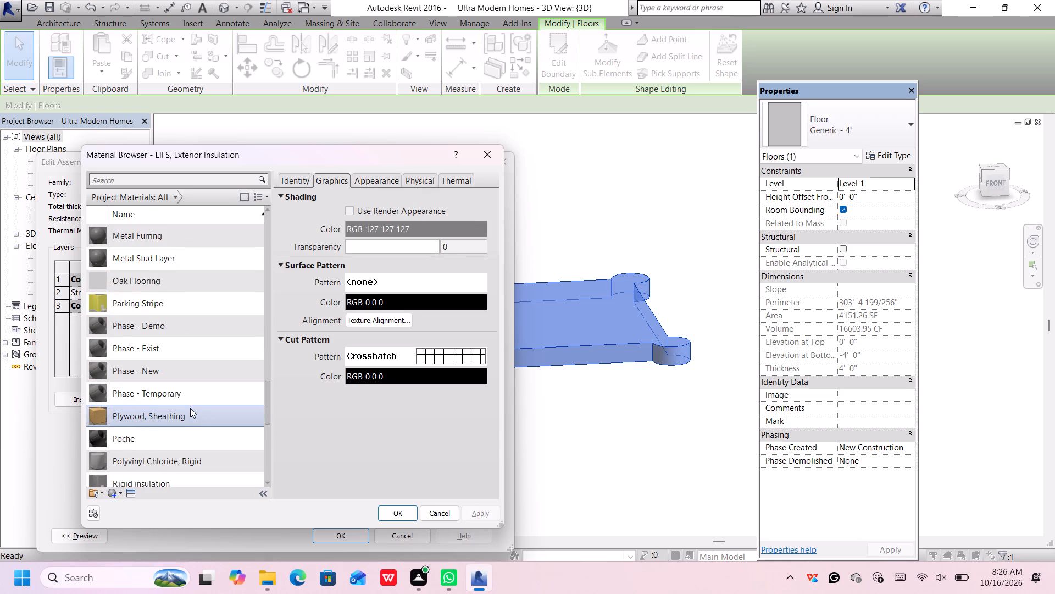
click(223, 304)
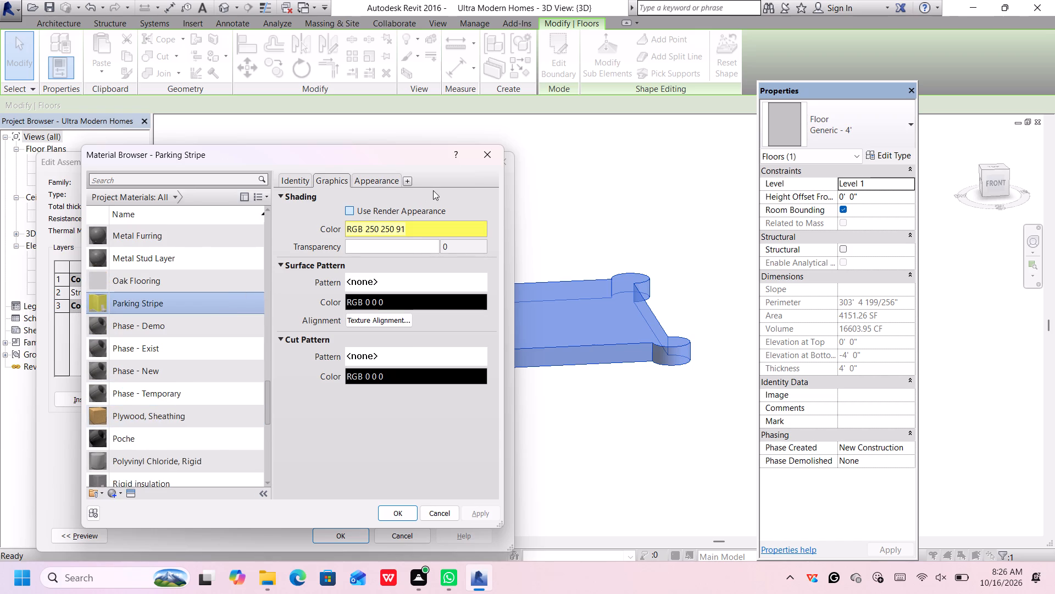
Set the Parking Stripe material's wall paint appearance colour to pink RGB 255 172 214, apply it to the Generic - 4' floor type, and deselect the slab.
click(375, 175)
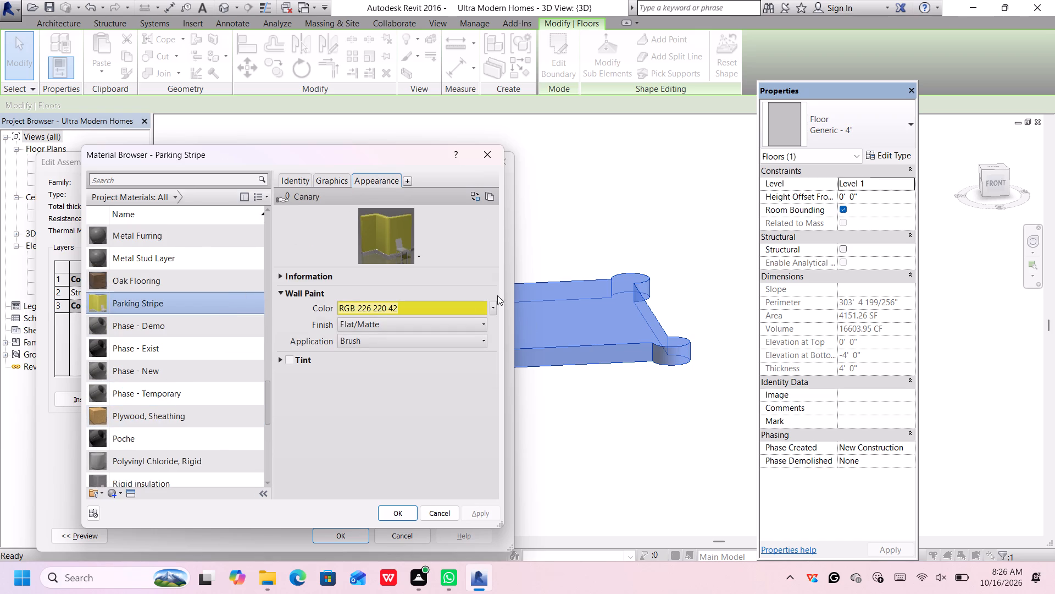
click(495, 302)
click(480, 321)
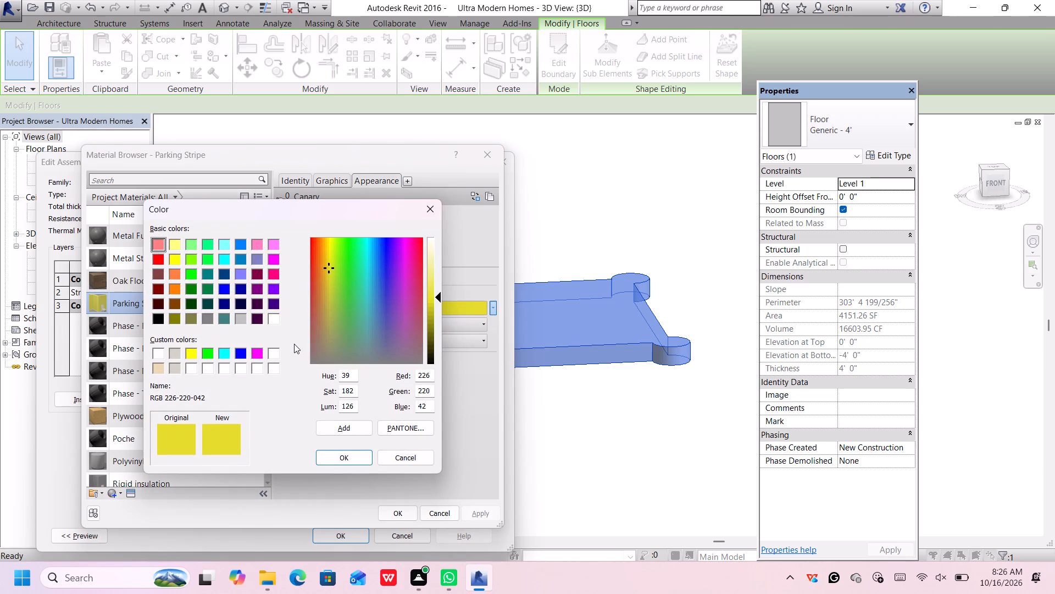
click(256, 246)
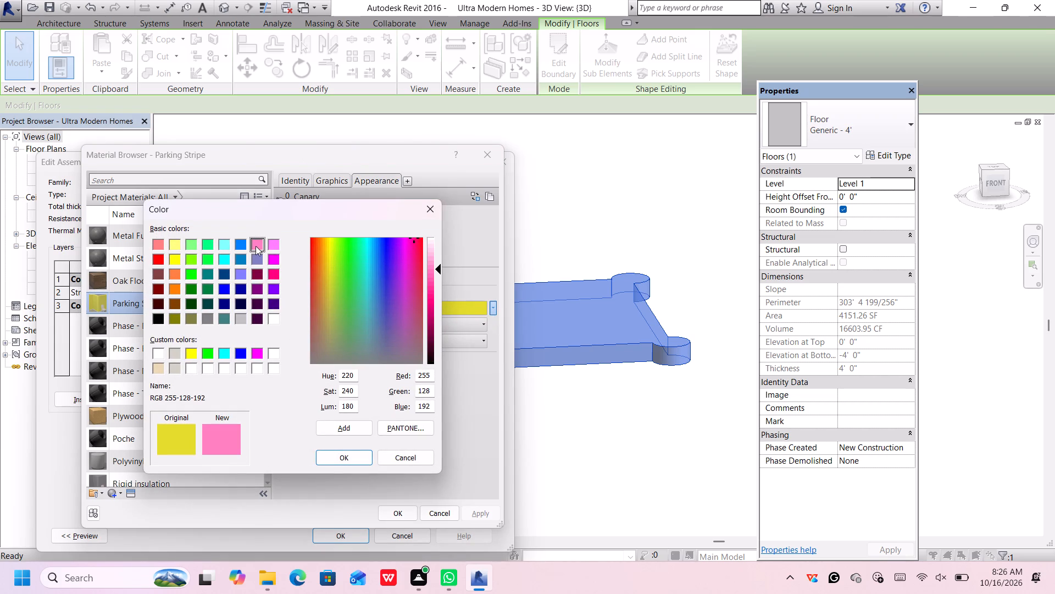
drag(431, 266, 434, 263)
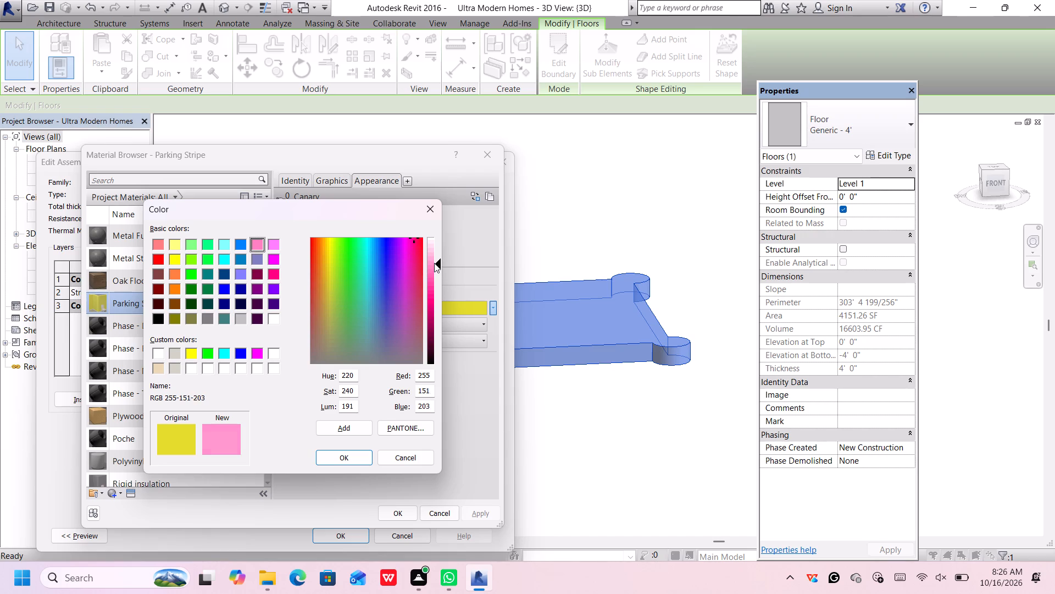
drag(434, 263, 434, 260)
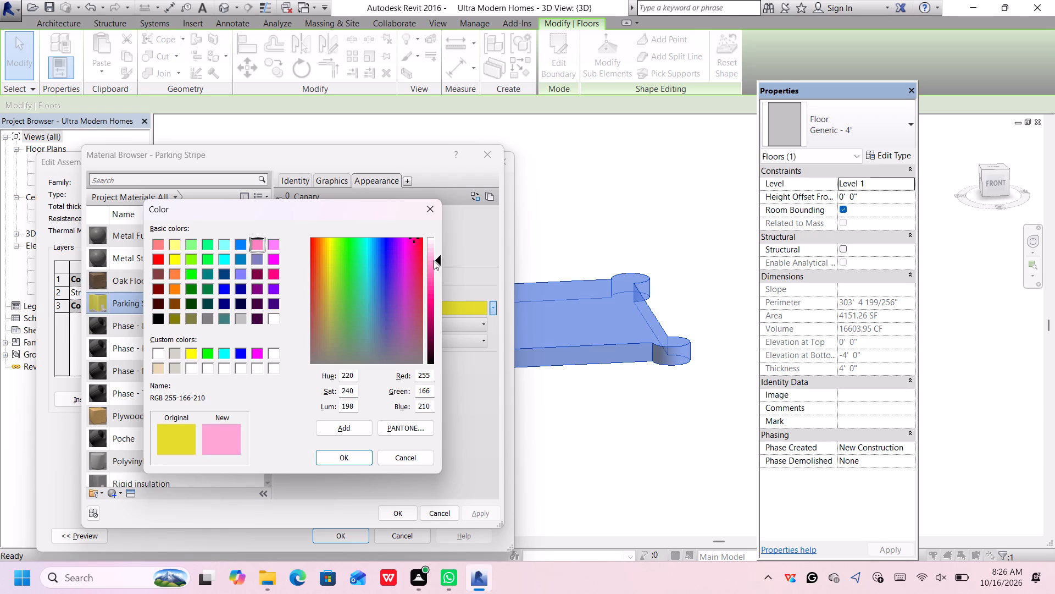
click(436, 259)
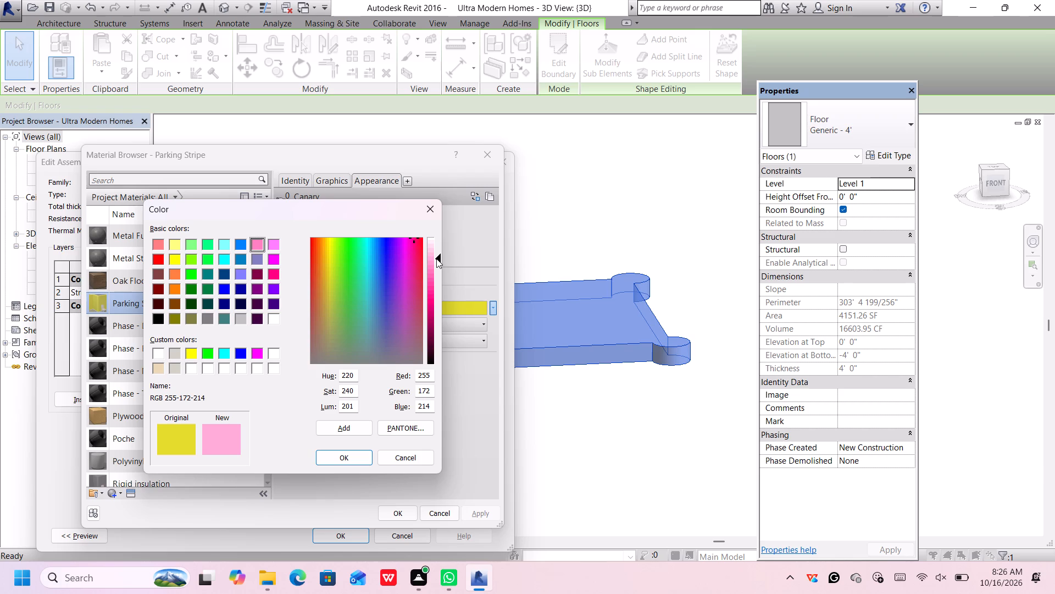
click(347, 456)
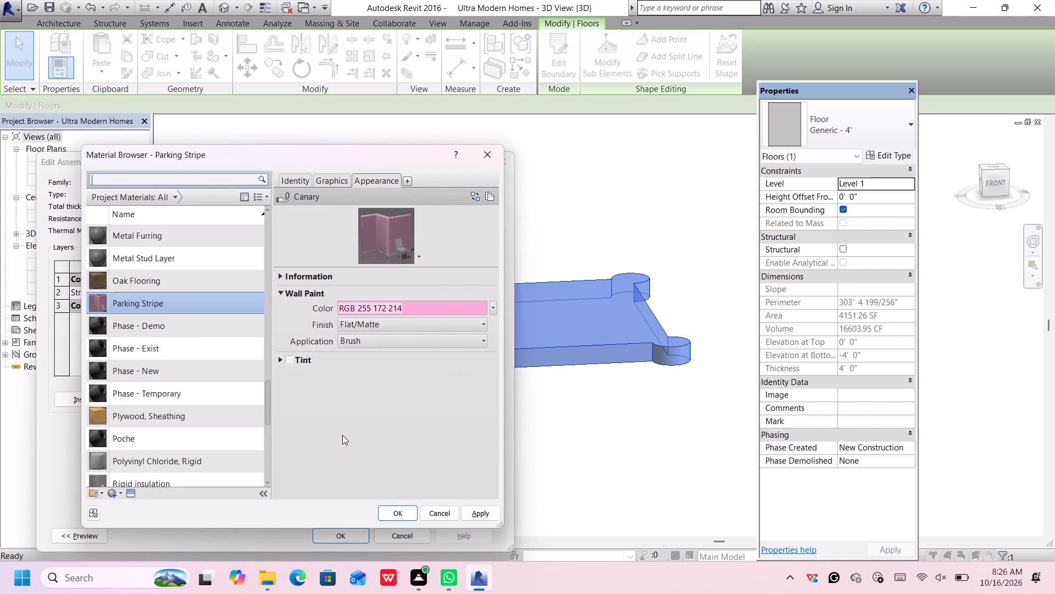
click(400, 509)
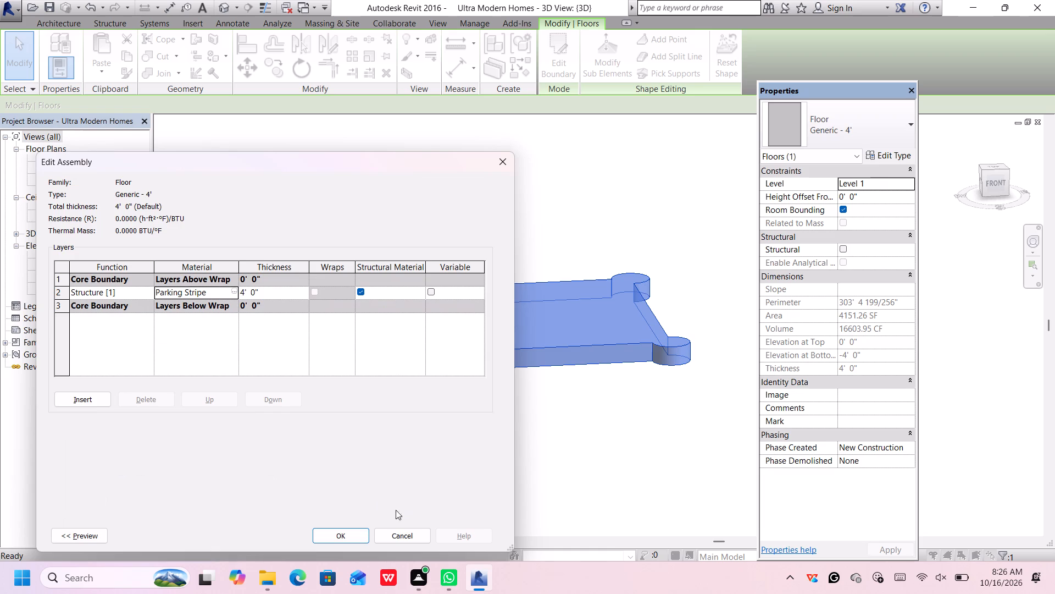
click(354, 534)
click(354, 533)
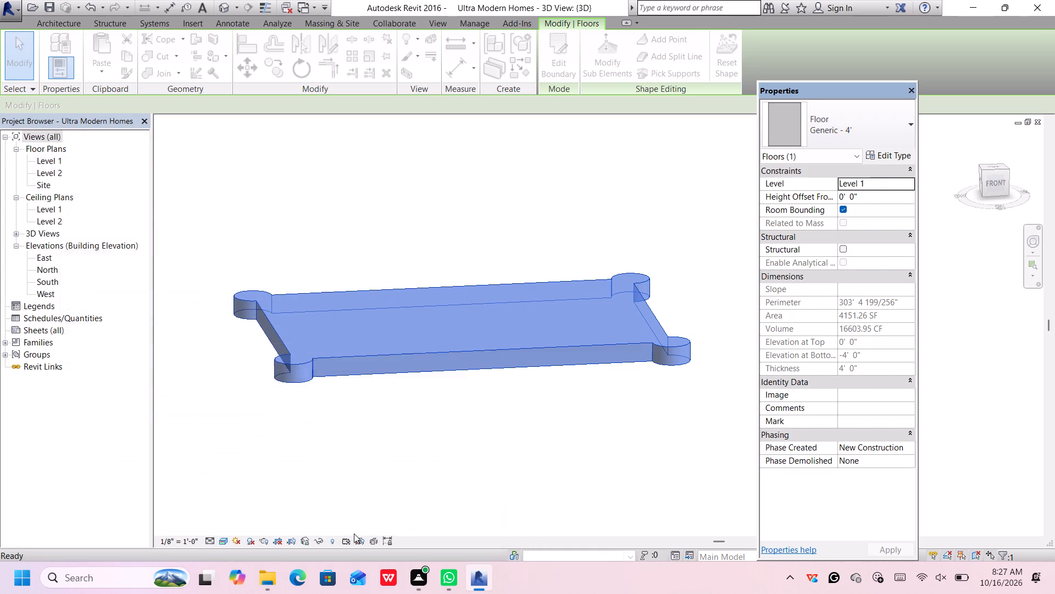
click(464, 416)
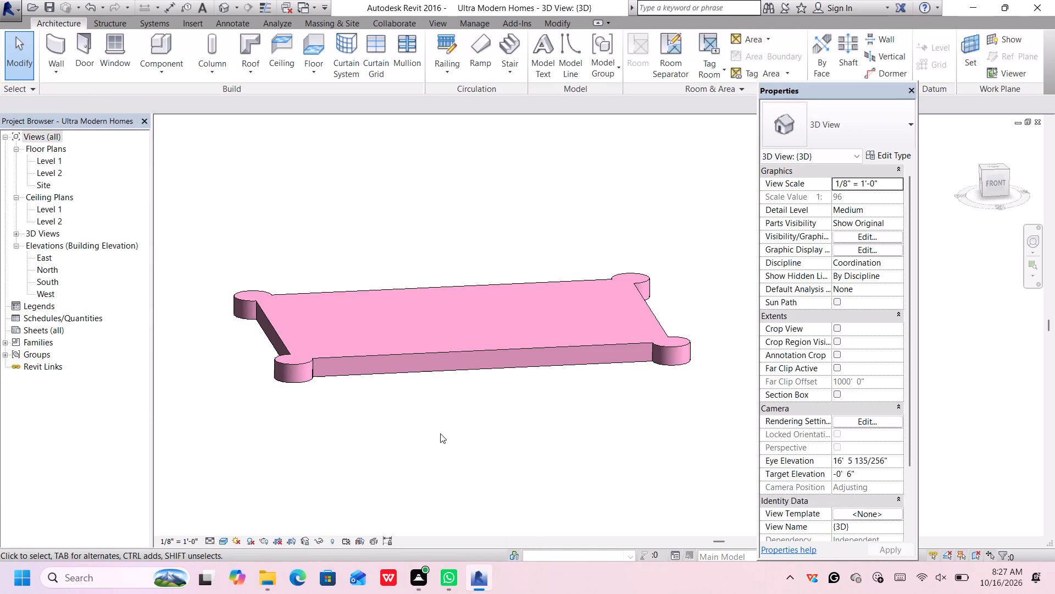
Examine the pink slab's edges, top surface and circular corners from several angles in the 3D view.
scroll(448, 387, down, 2)
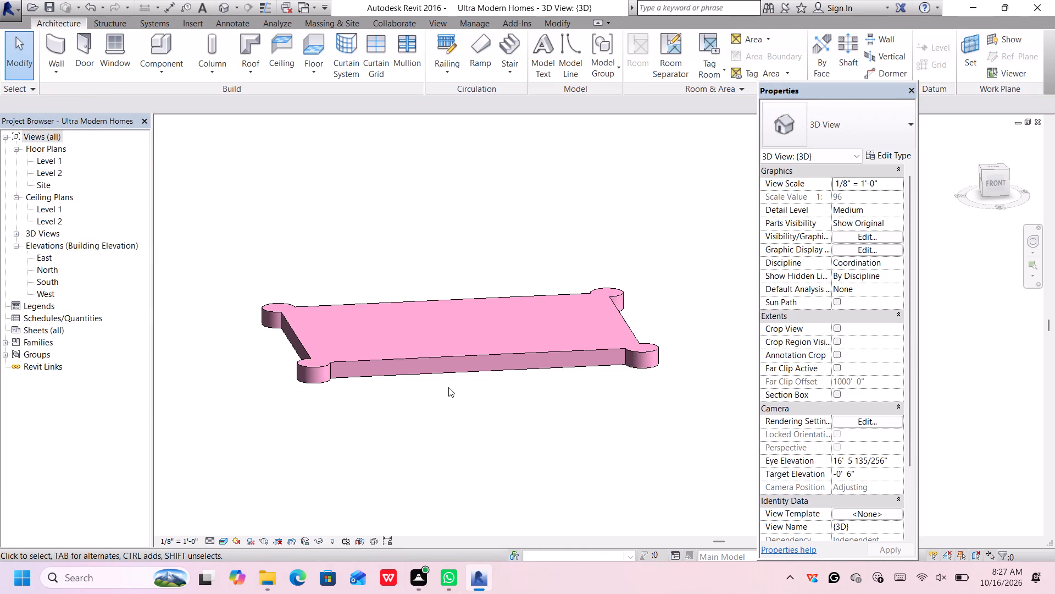
scroll(448, 387, up, 2)
middle_drag(448, 387, 453, 400)
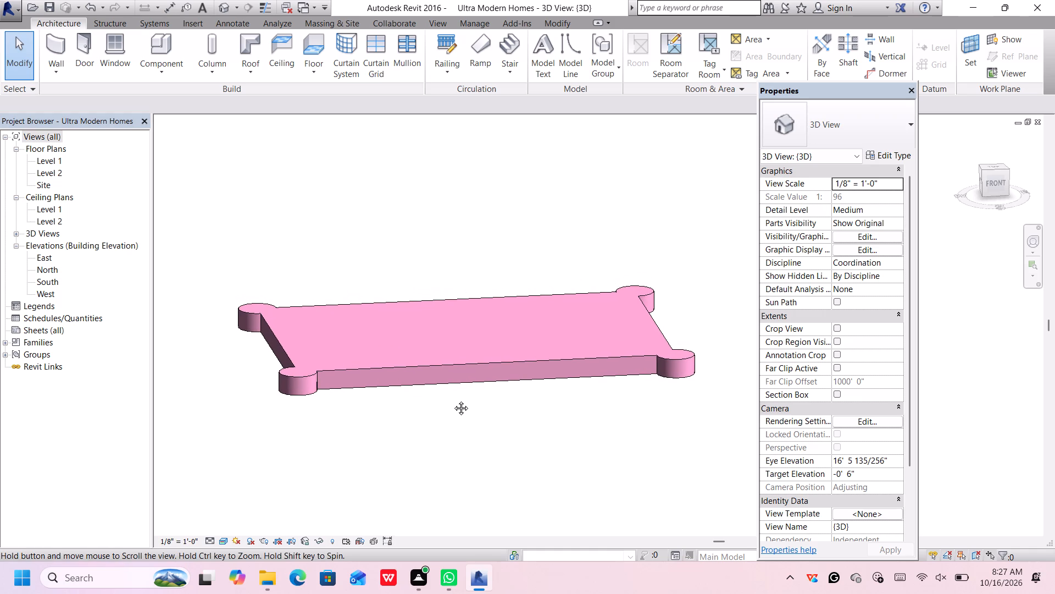
middle_drag(453, 400, 453, 399)
middle_click(453, 399)
scroll(453, 399, down, 1)
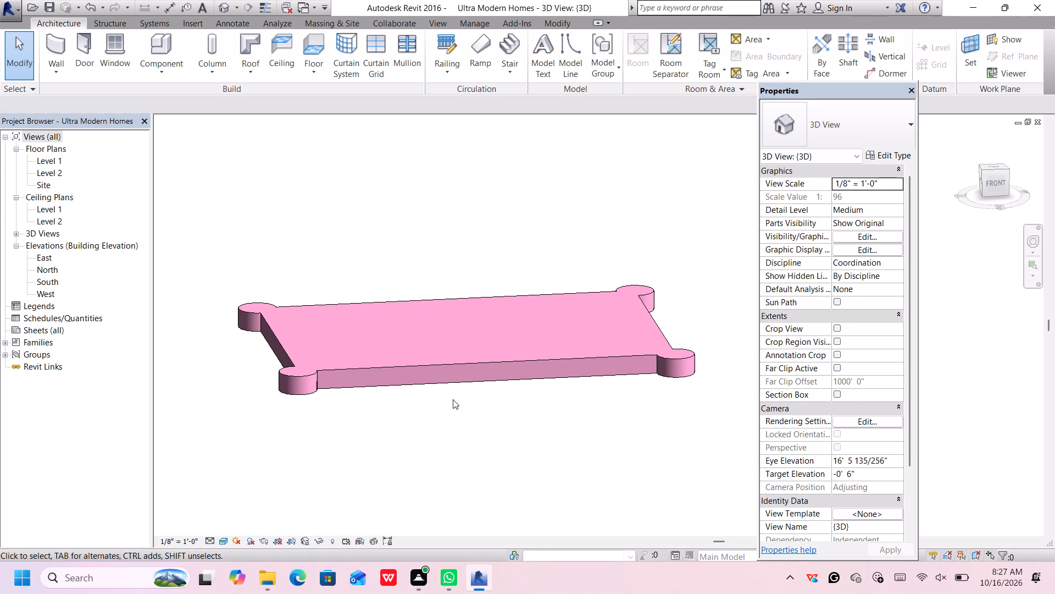
scroll(453, 399, down, 1)
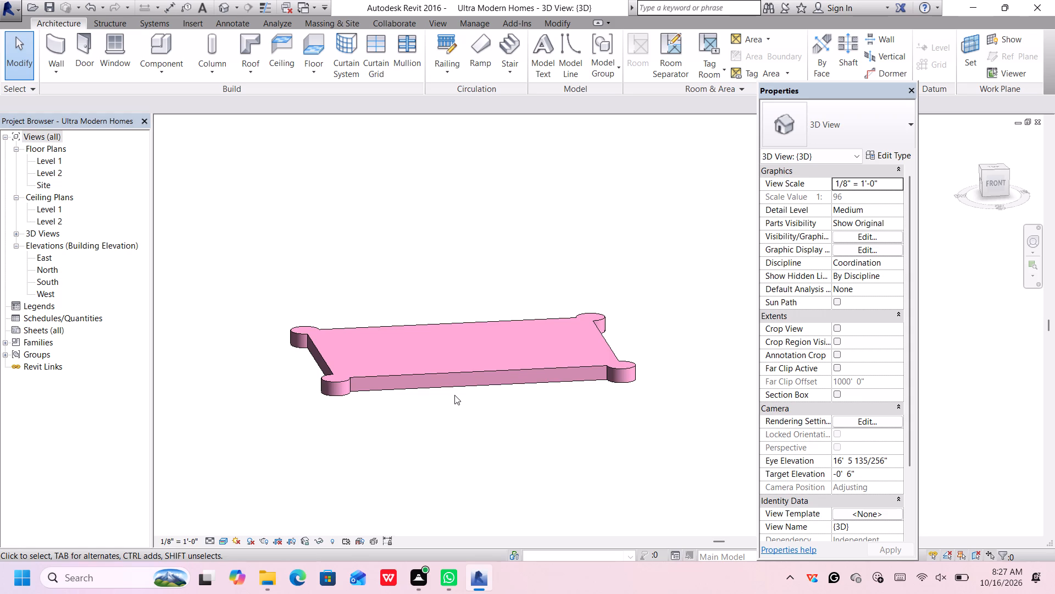
scroll(454, 396, down, 1)
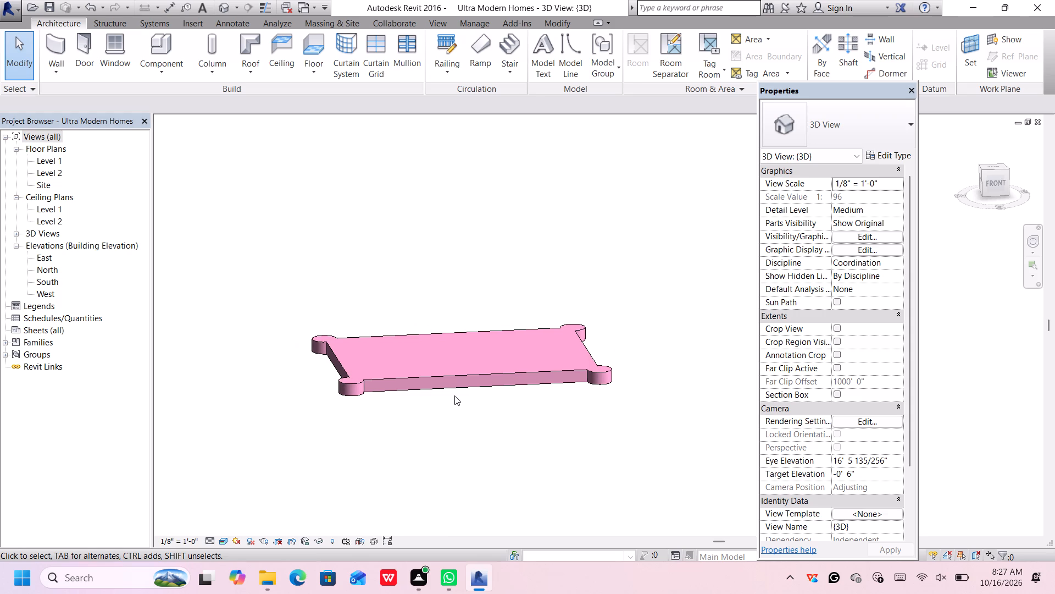
scroll(464, 416, up, 2)
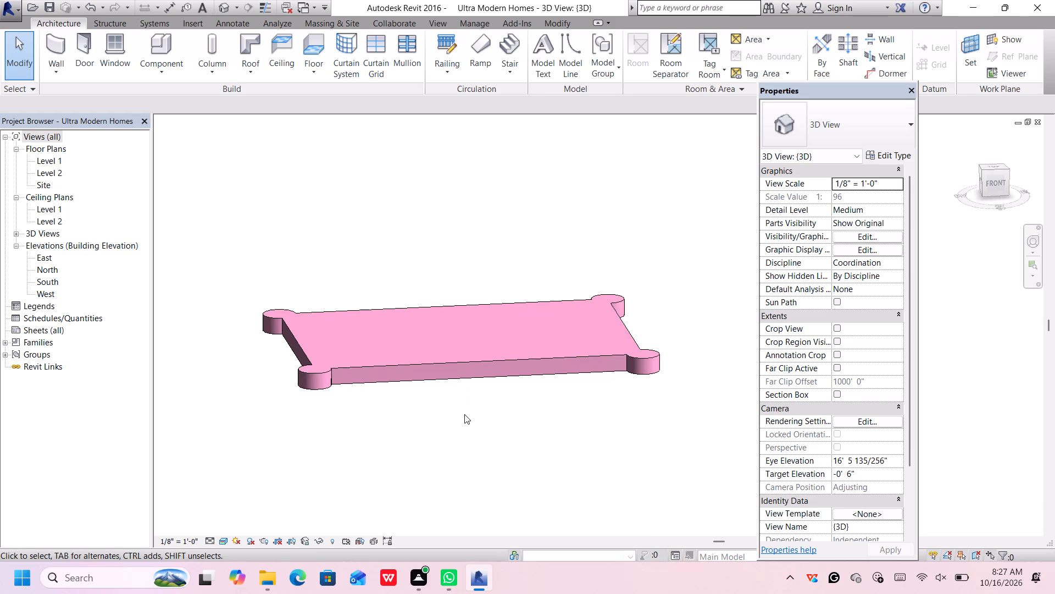
middle_drag(464, 414, 468, 416)
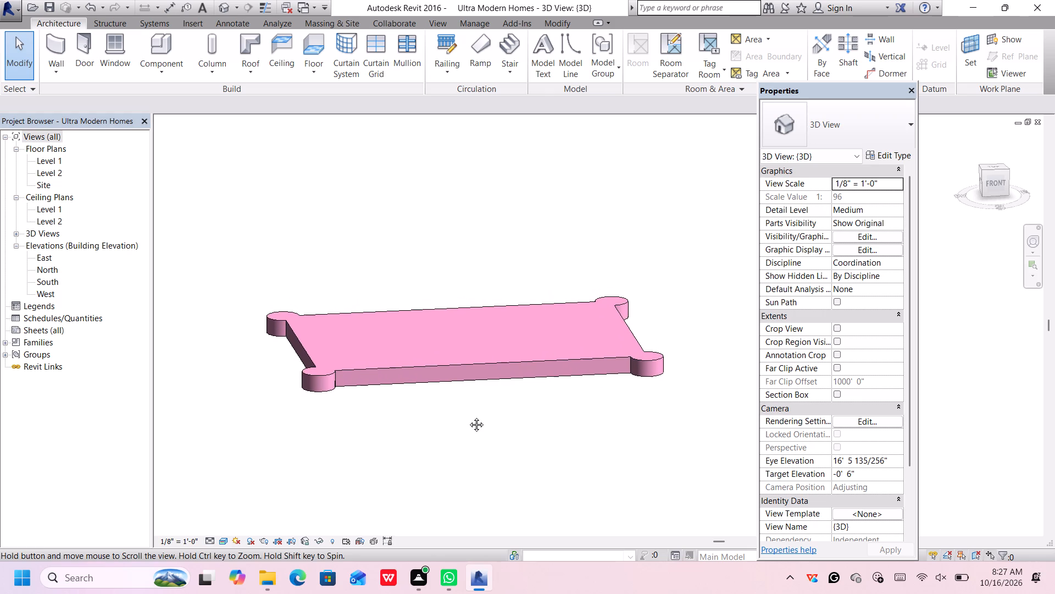
middle_drag(468, 416, 442, 344)
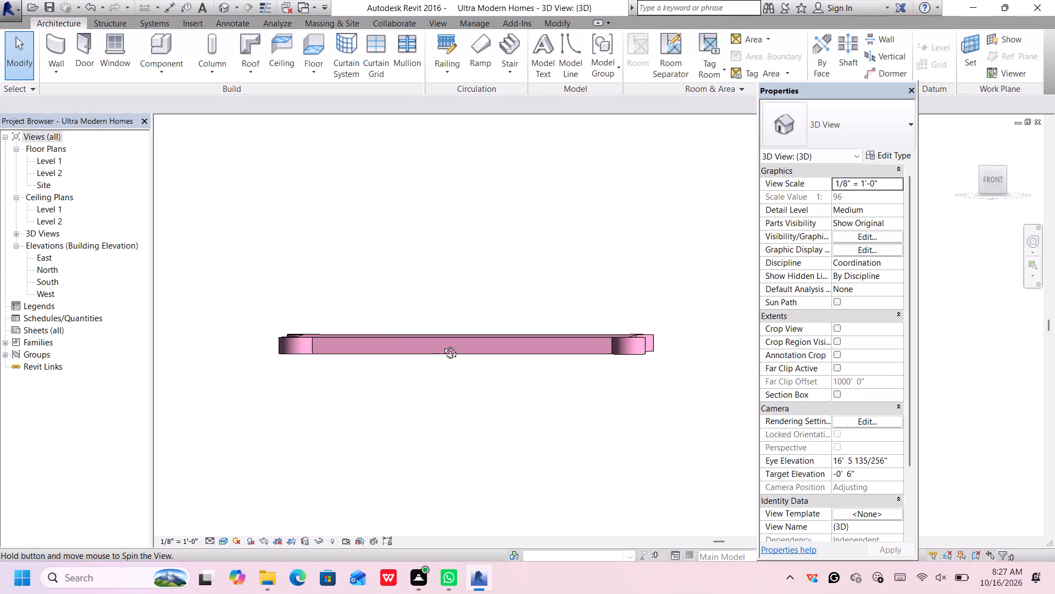
middle_drag(442, 344, 487, 387)
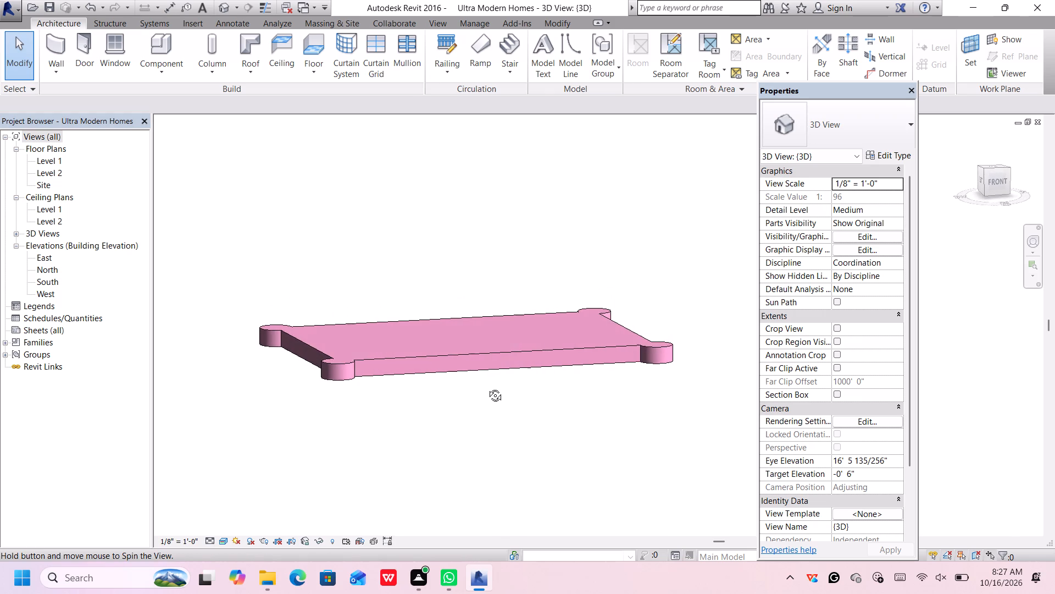
middle_drag(487, 387, 485, 384)
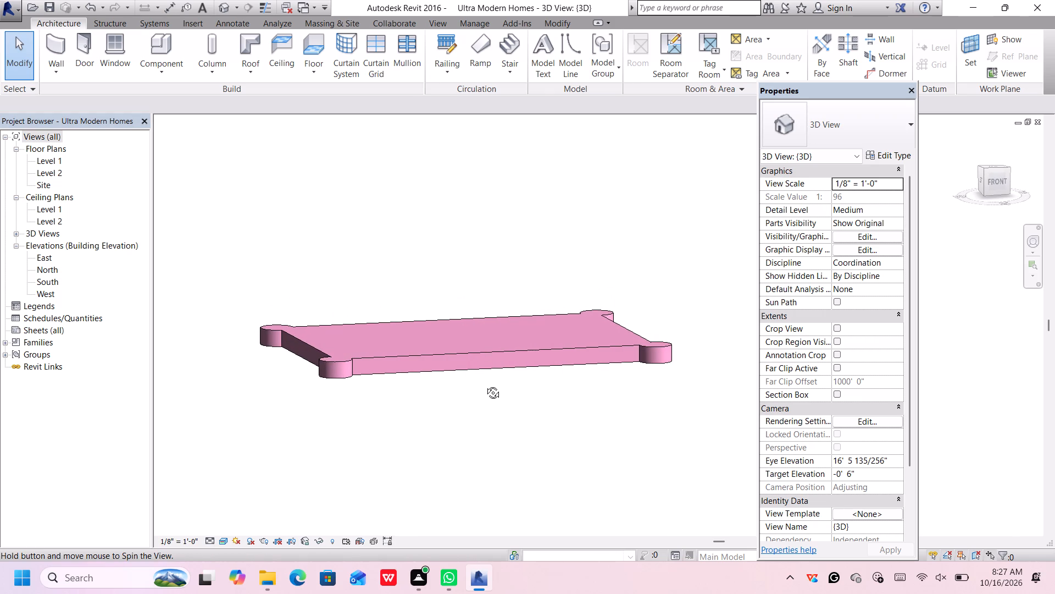
middle_drag(485, 384, 480, 384)
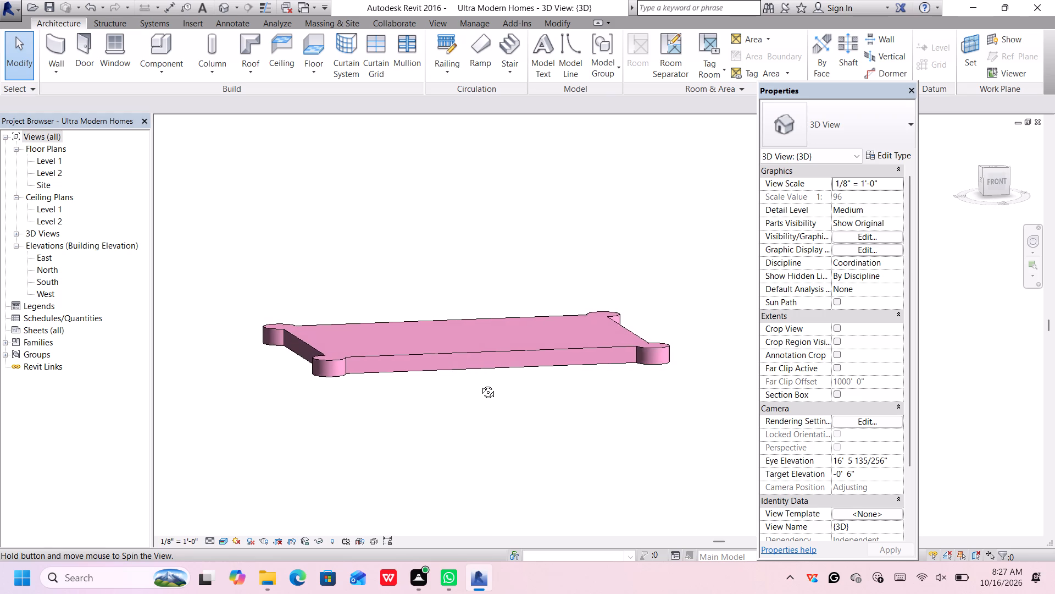
middle_drag(480, 384, 408, 505)
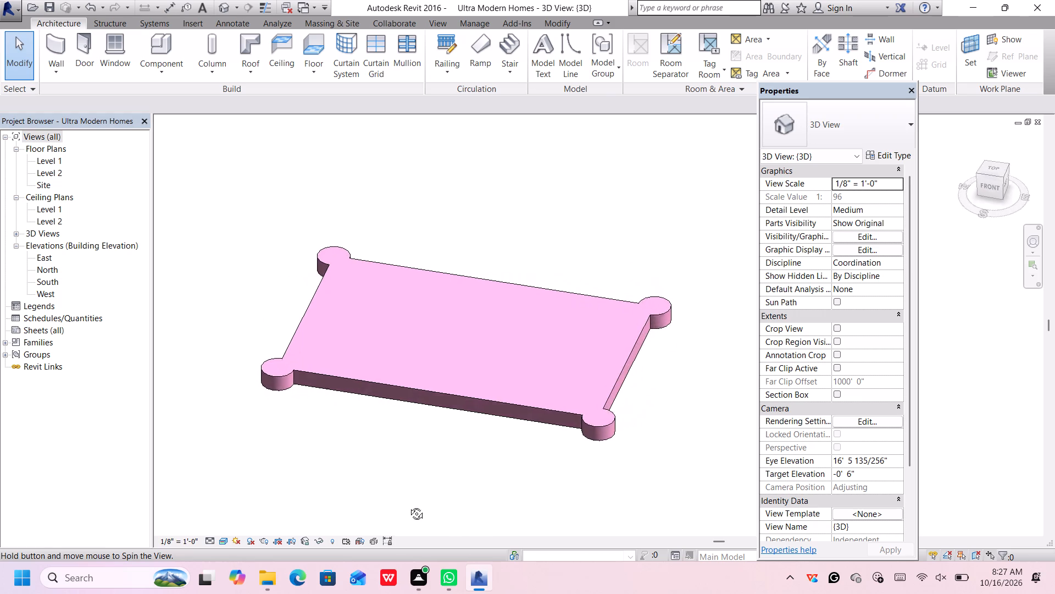
middle_drag(408, 505, 512, 407)
shift+scroll(513, 411, down, 1)
scroll(510, 407, down, 1)
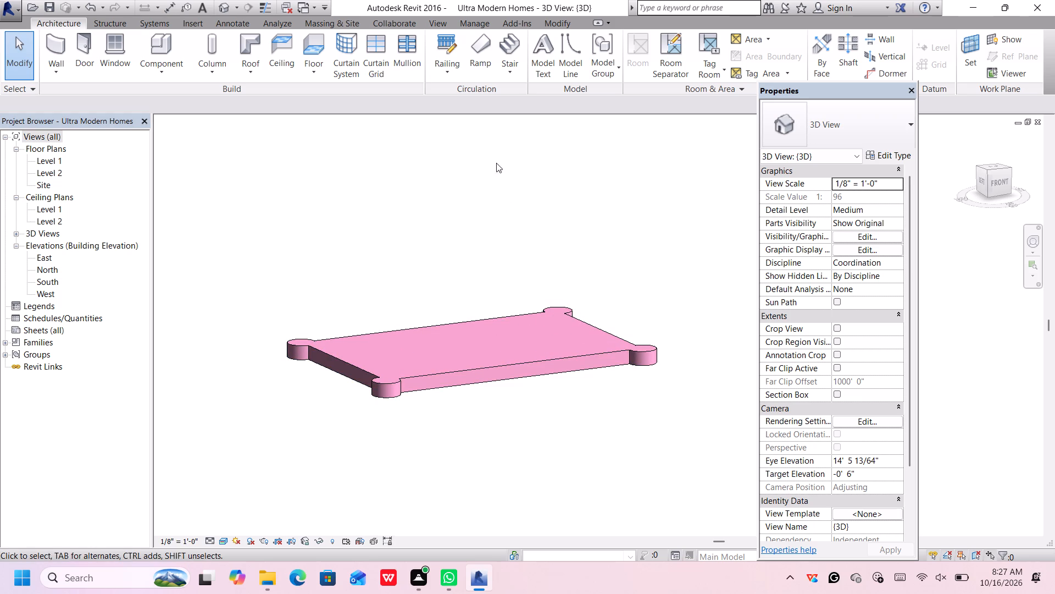
Start a new Generic - 12" floor on Level 1 in the top view and set its height offset from level to 3'.
click(317, 54)
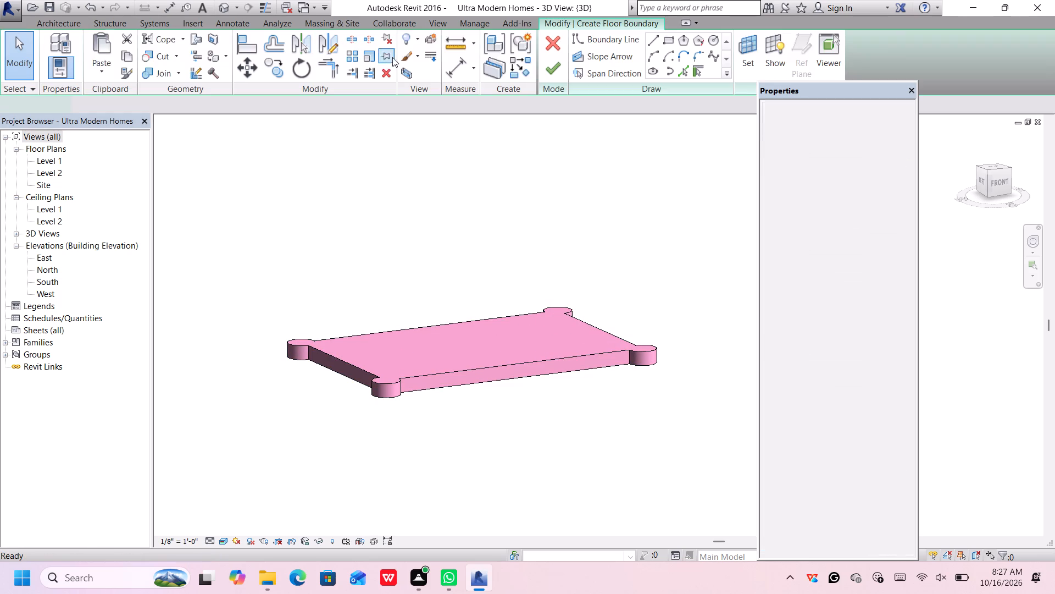
click(991, 166)
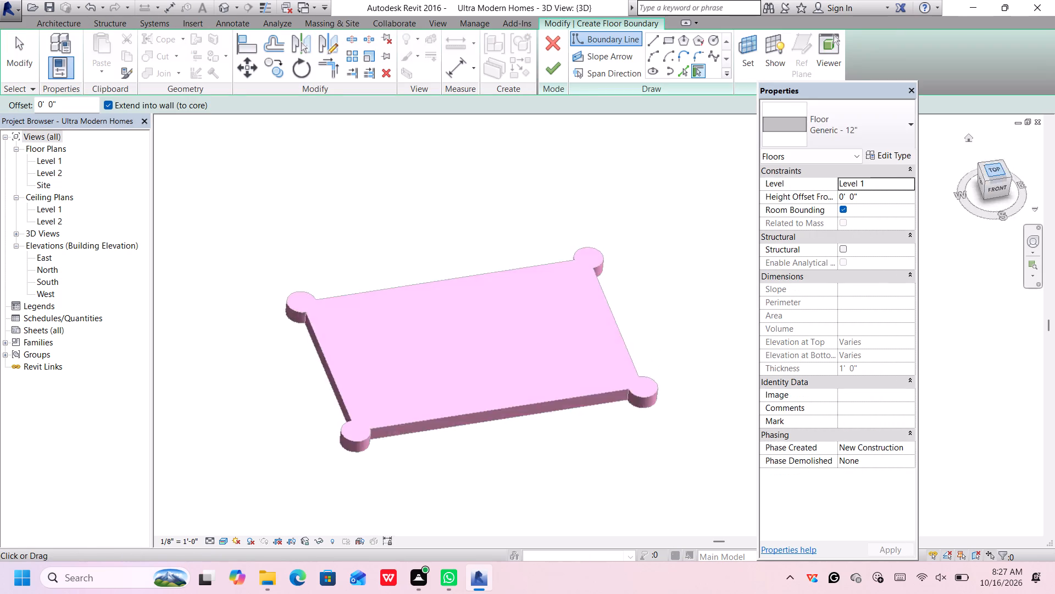
scroll(715, 306, down, 2)
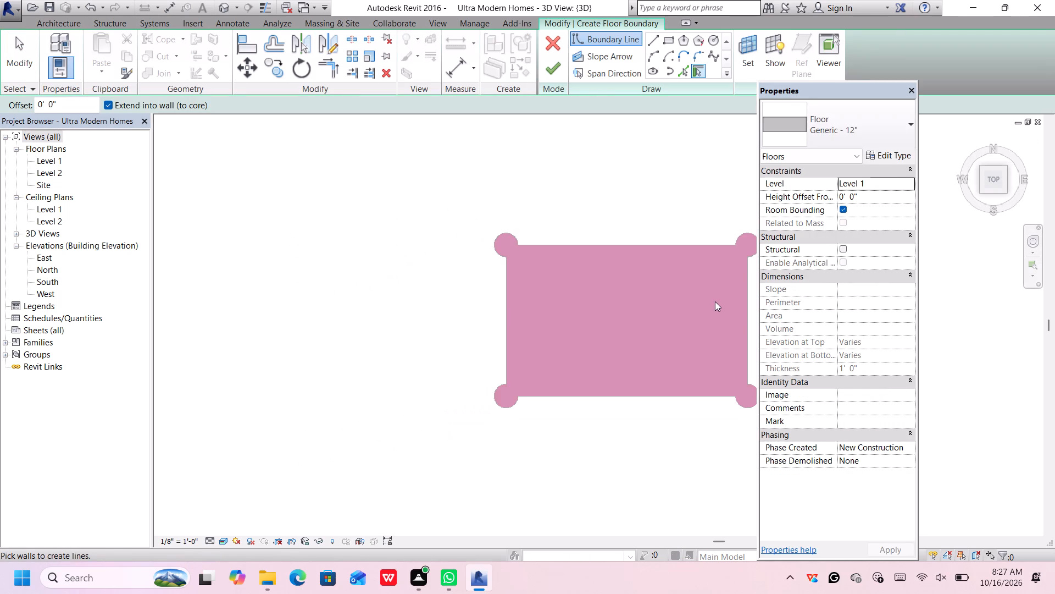
middle_drag(714, 300, 515, 312)
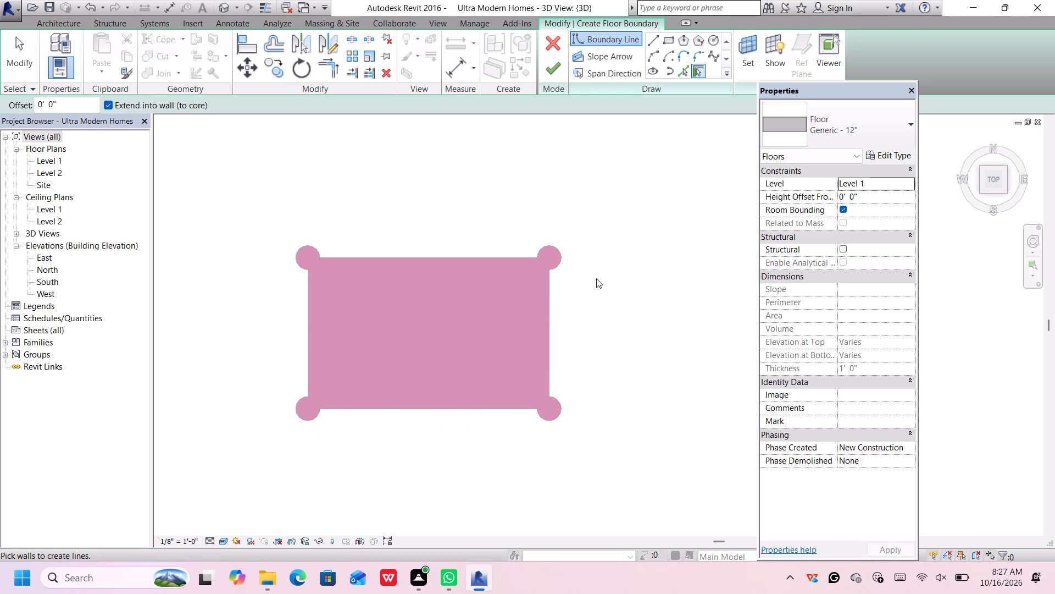
scroll(488, 307, up, 1)
middle_drag(489, 307, 541, 287)
middle_click(541, 287)
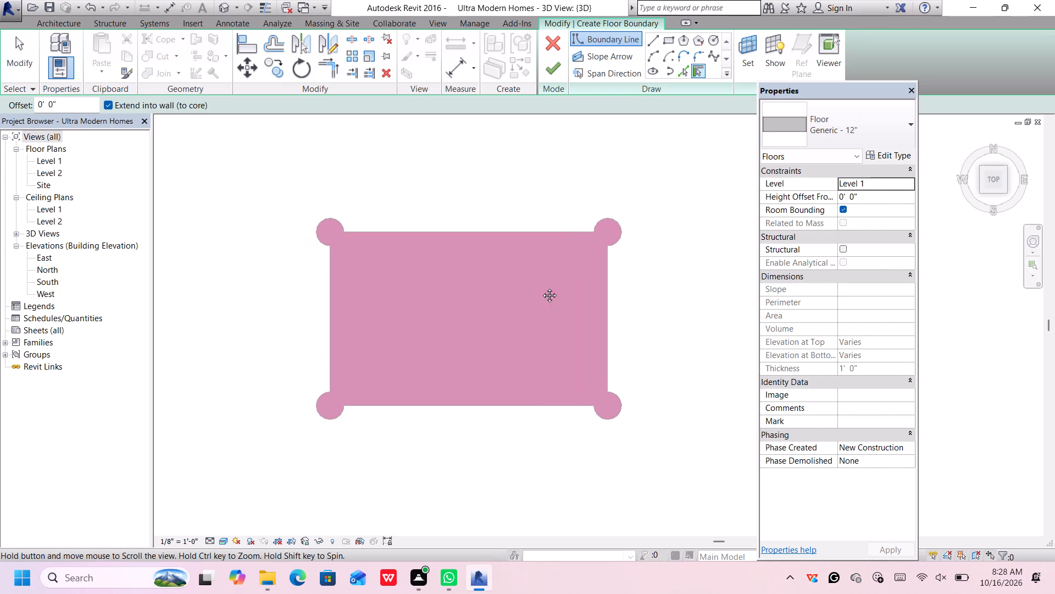
scroll(475, 293, up, 2)
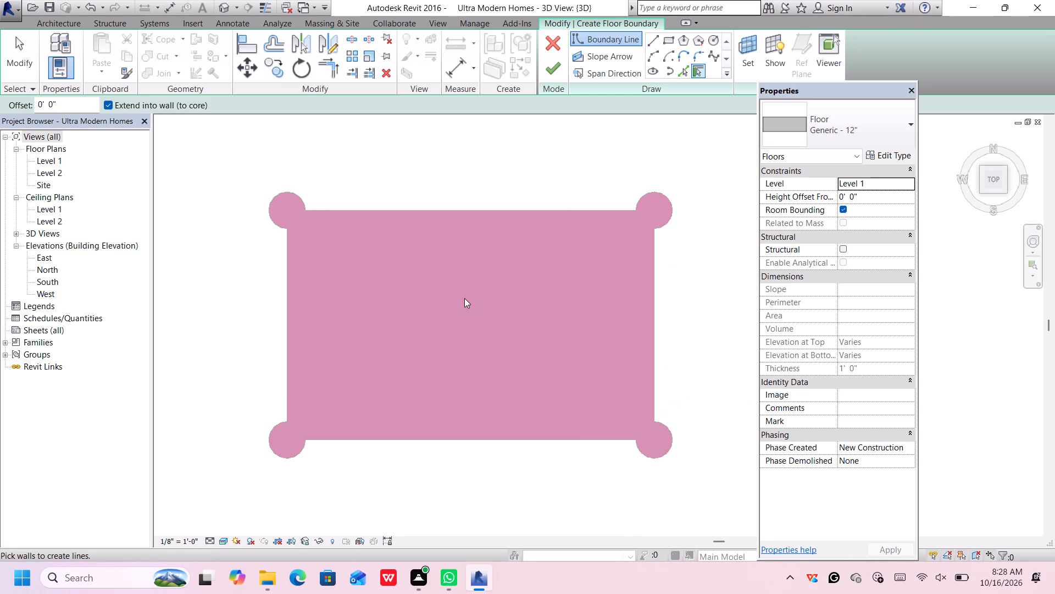
click(669, 42)
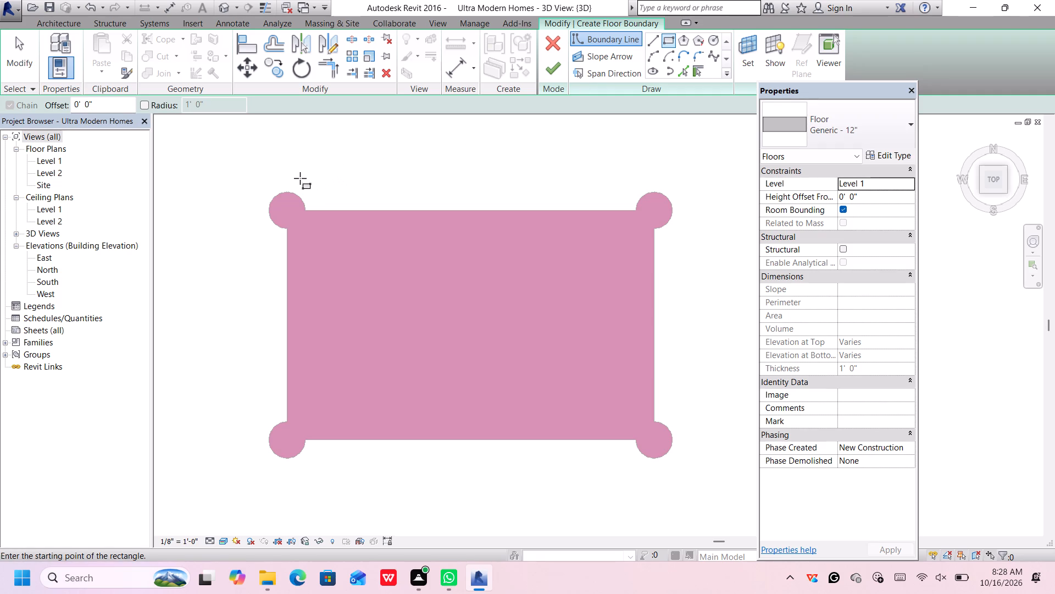
click(875, 197)
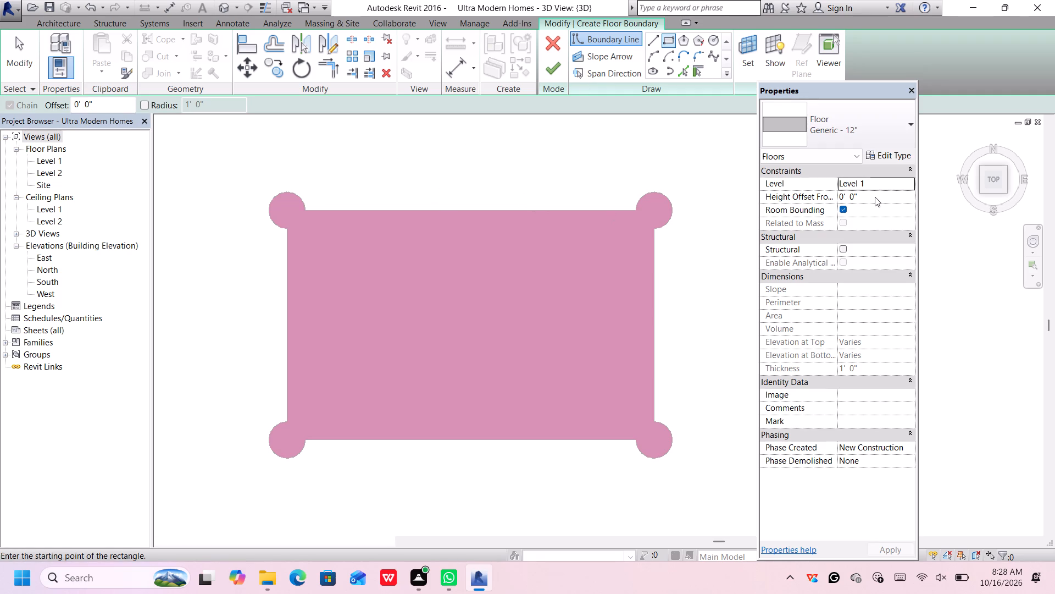
key(BackSpace)
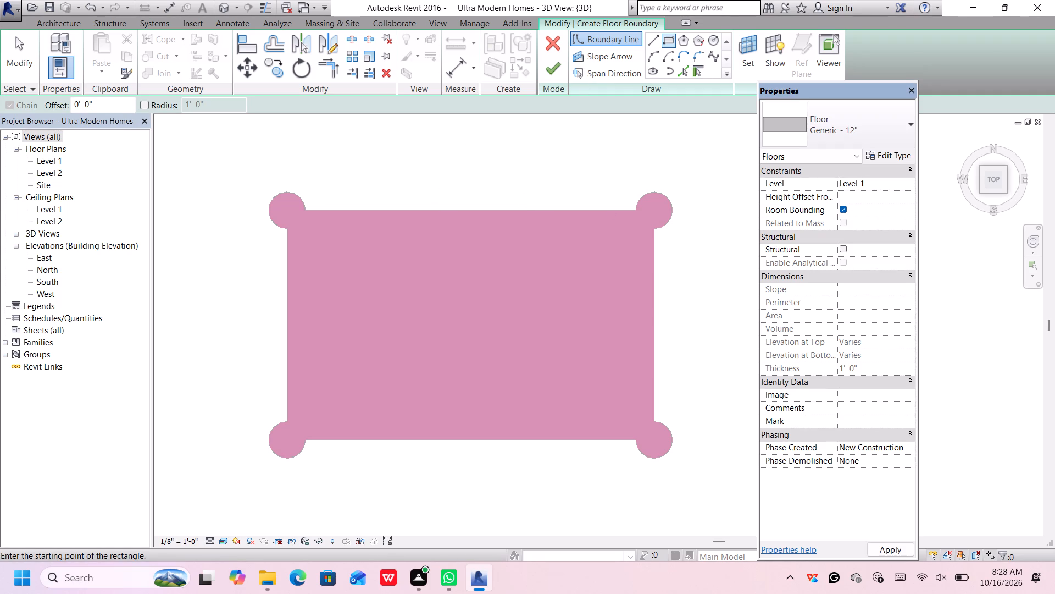
text(3')
key(Return)
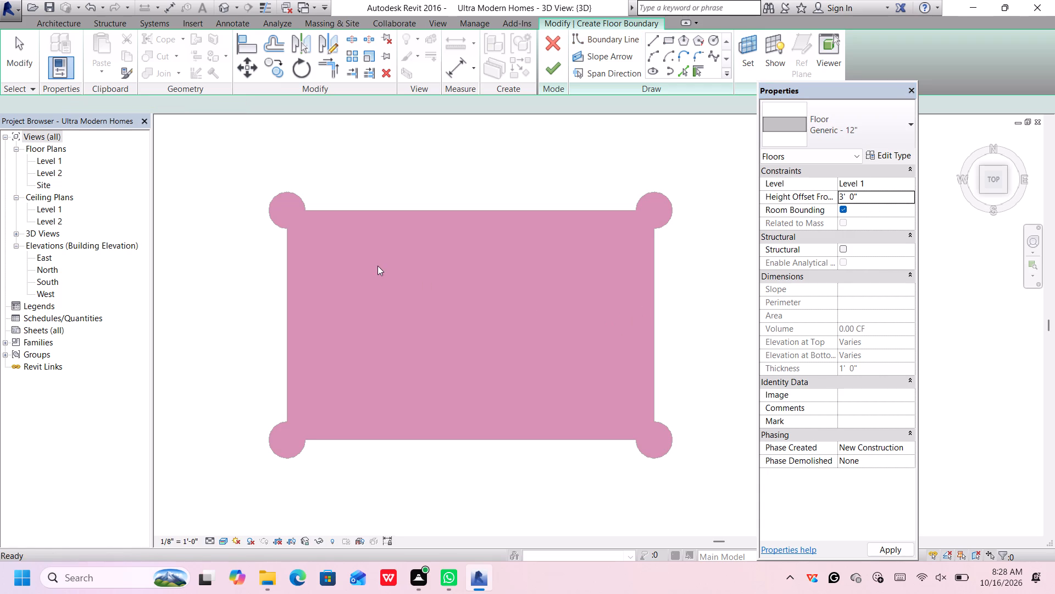
Sketch a rectangular floor boundary about 96'-6" by 65' around the pink slab and its circular corners, and set its width to 100'.
click(669, 36)
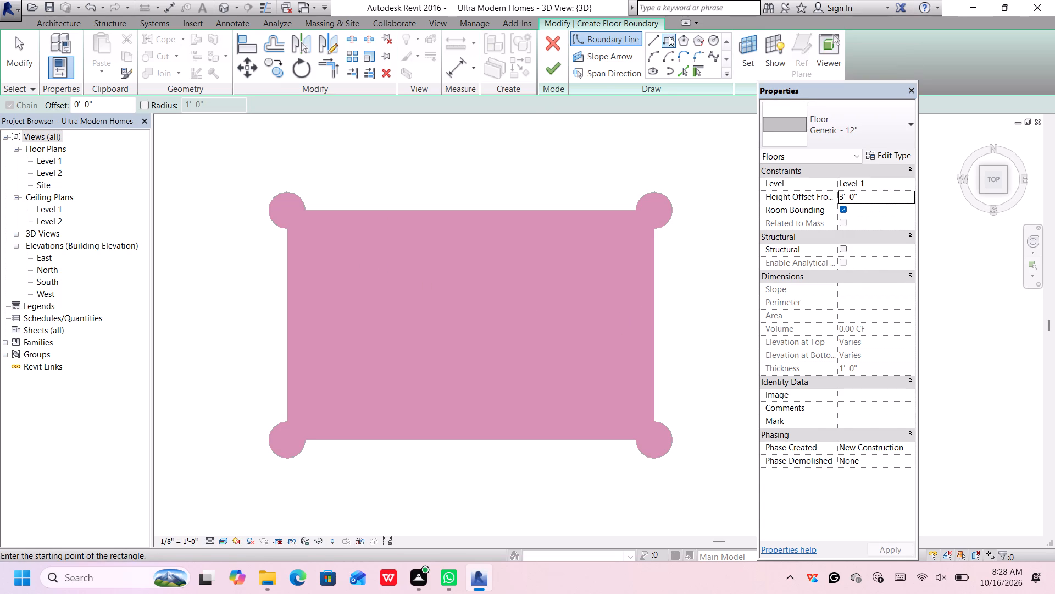
click(252, 183)
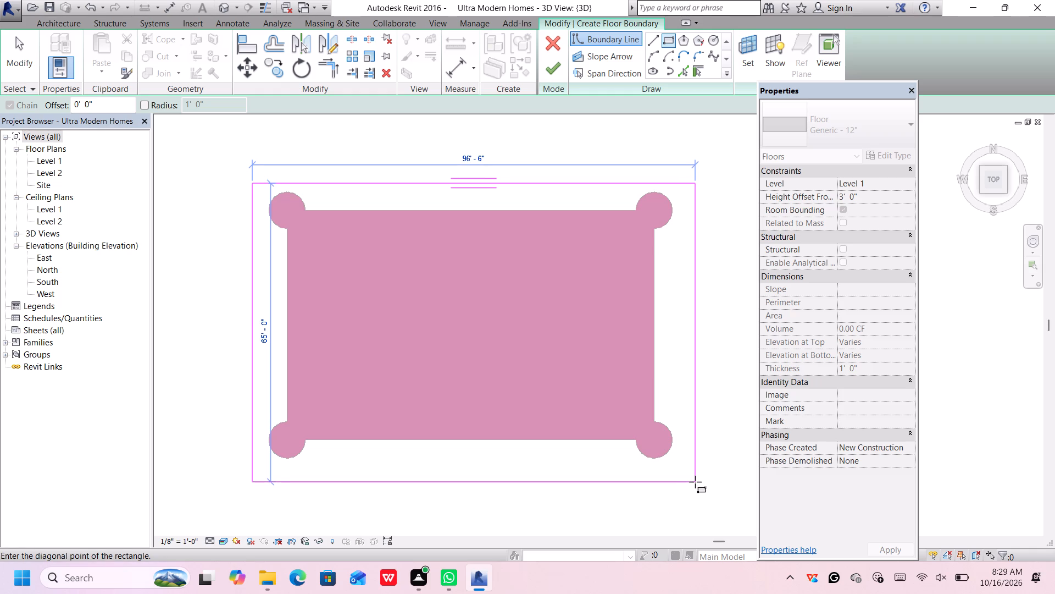
click(695, 482)
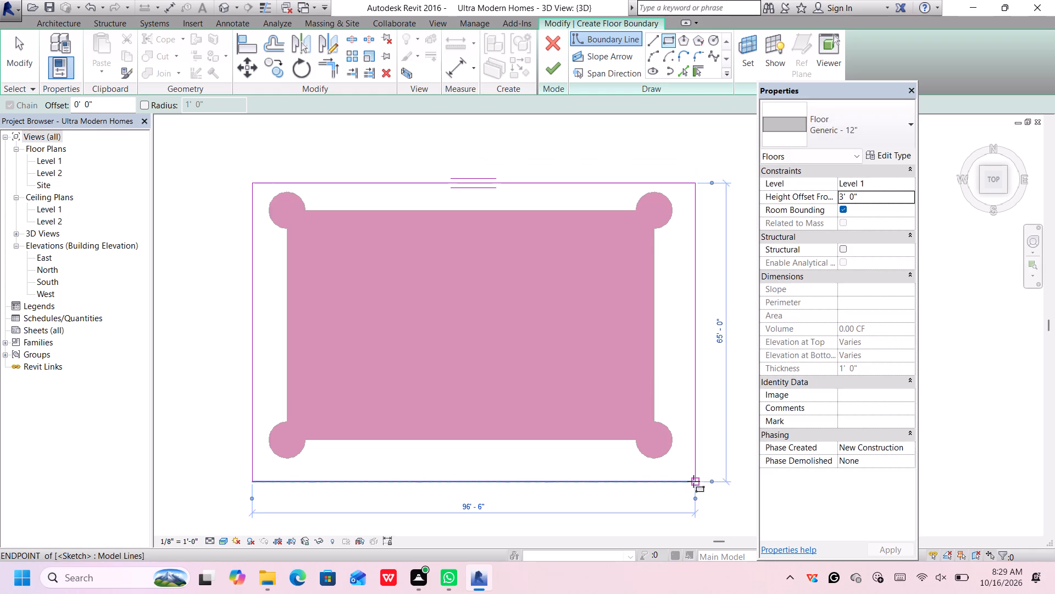
click(484, 501)
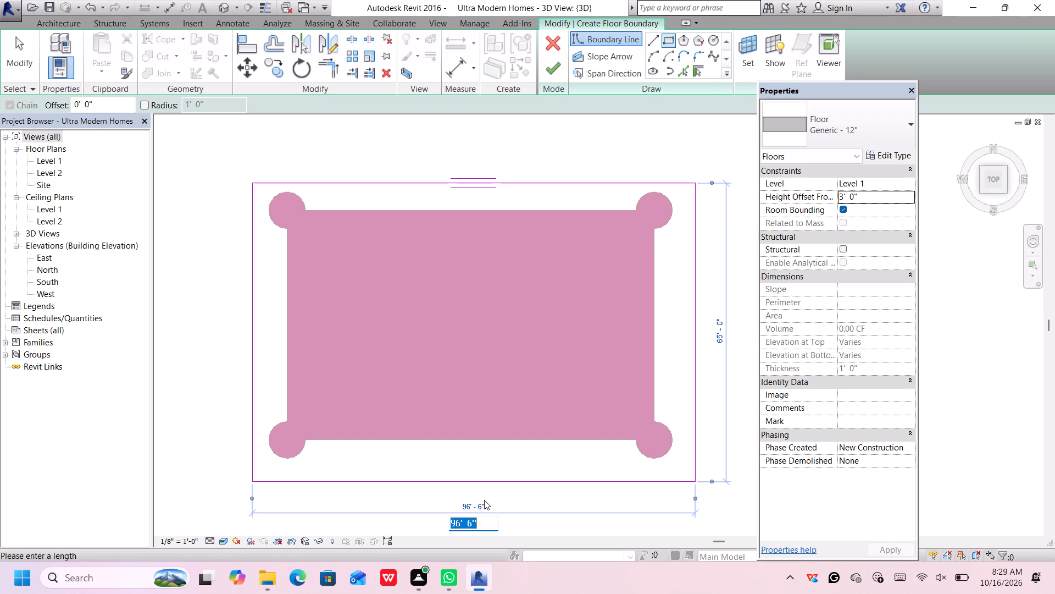
key(BackSpace)
text(100)
key(apostrophe)
key(Return)
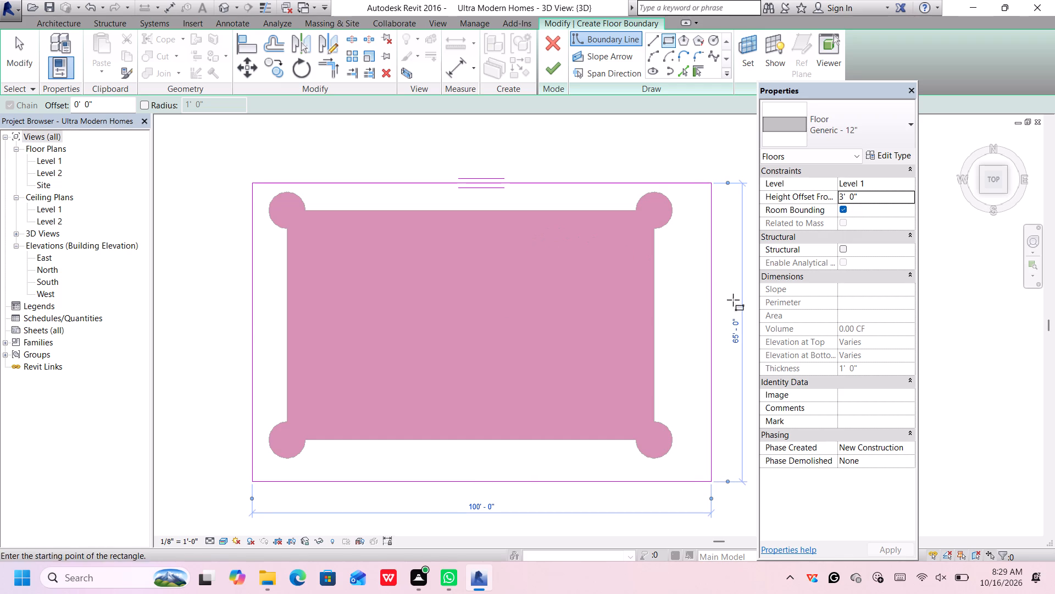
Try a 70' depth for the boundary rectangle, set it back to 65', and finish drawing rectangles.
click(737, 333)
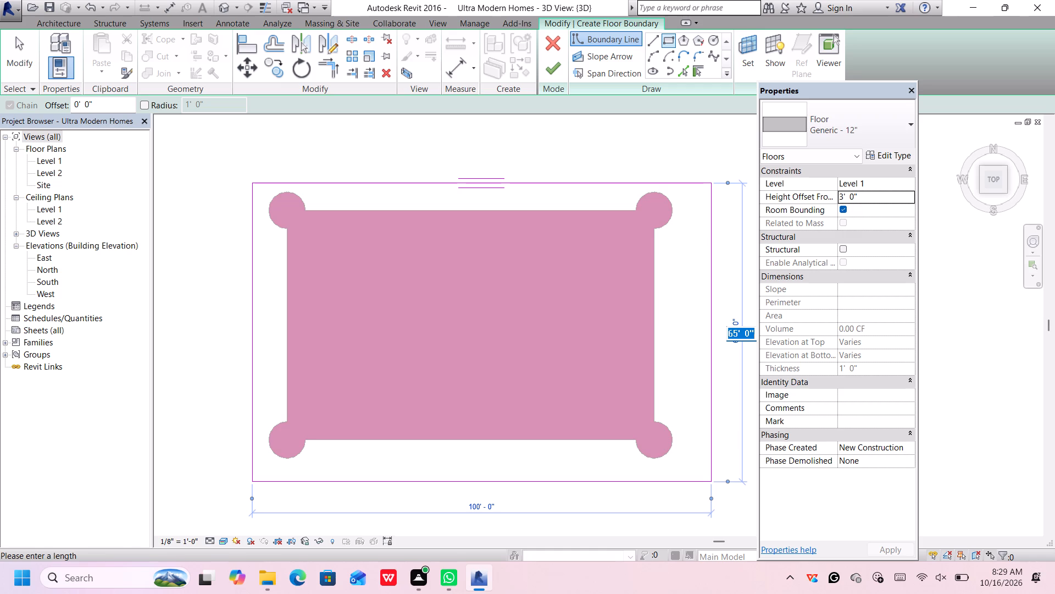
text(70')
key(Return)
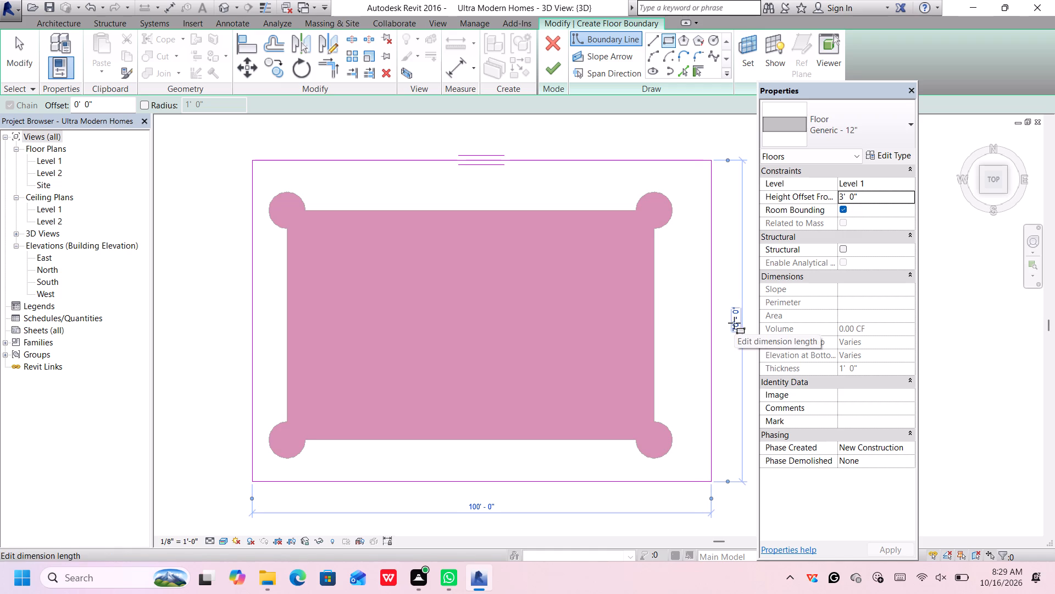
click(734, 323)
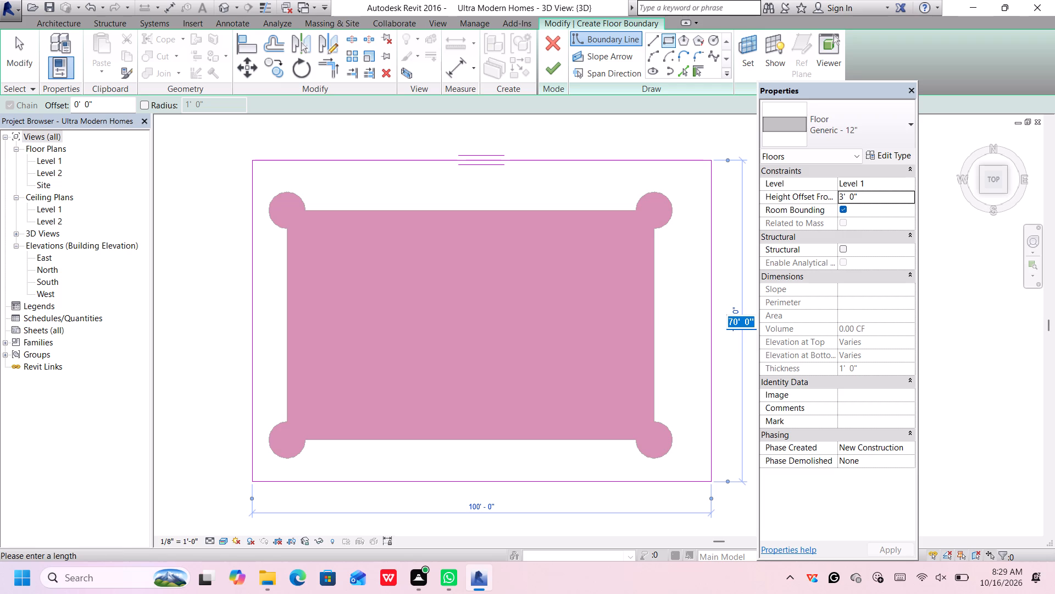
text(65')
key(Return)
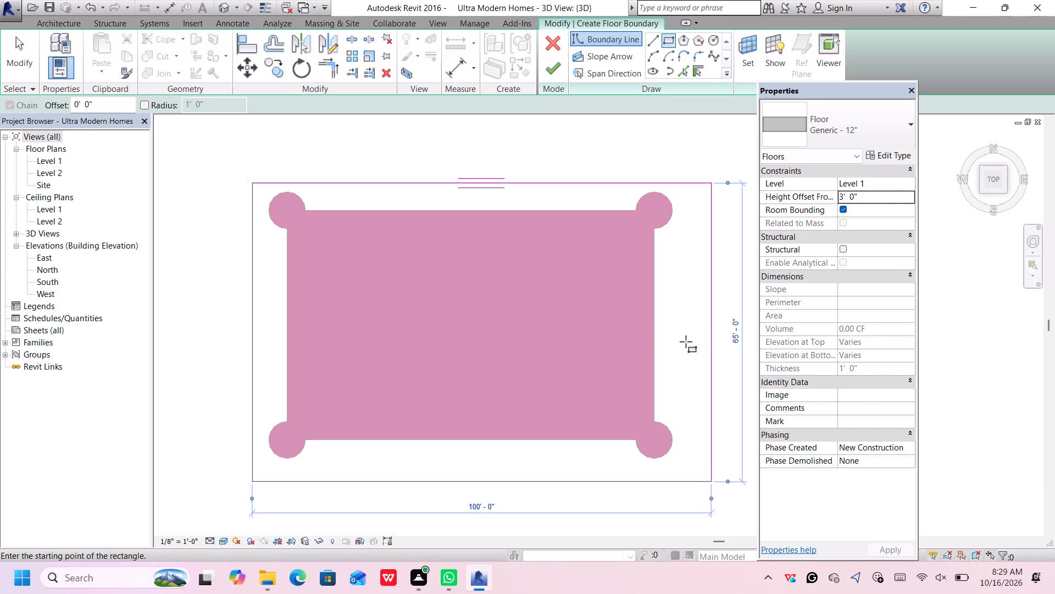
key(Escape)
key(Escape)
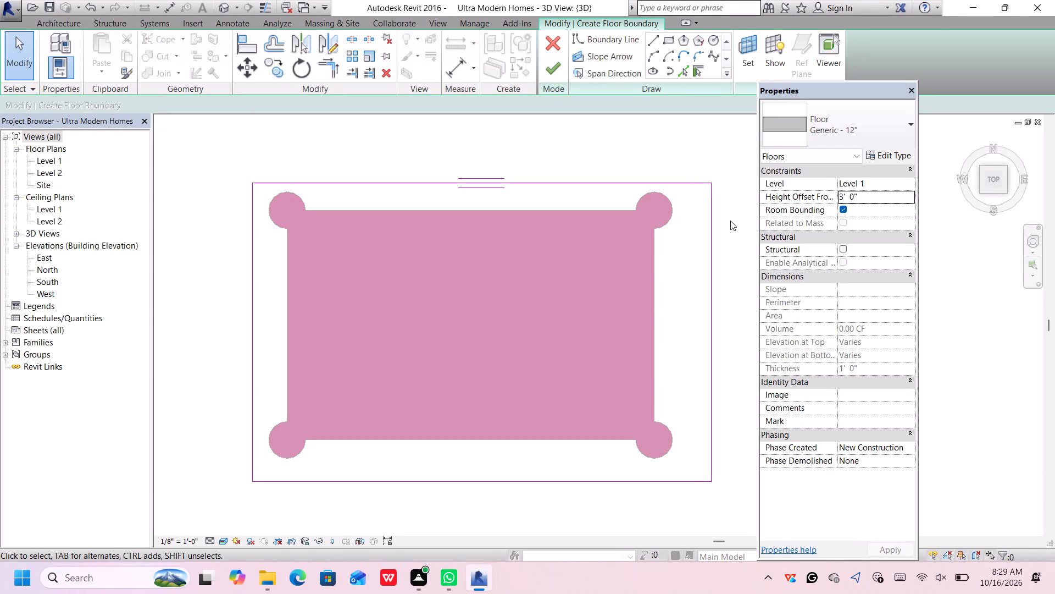
Select all four boundary lines and nudge the rectangle north and west to even out its margins around the pink slab.
click(658, 184)
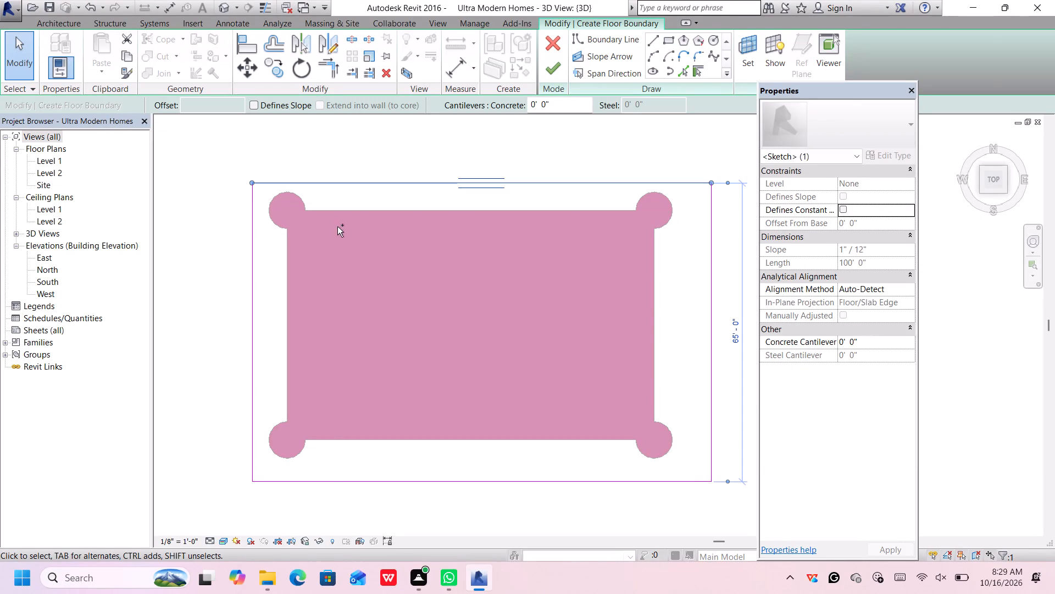
ctrl+click(250, 257)
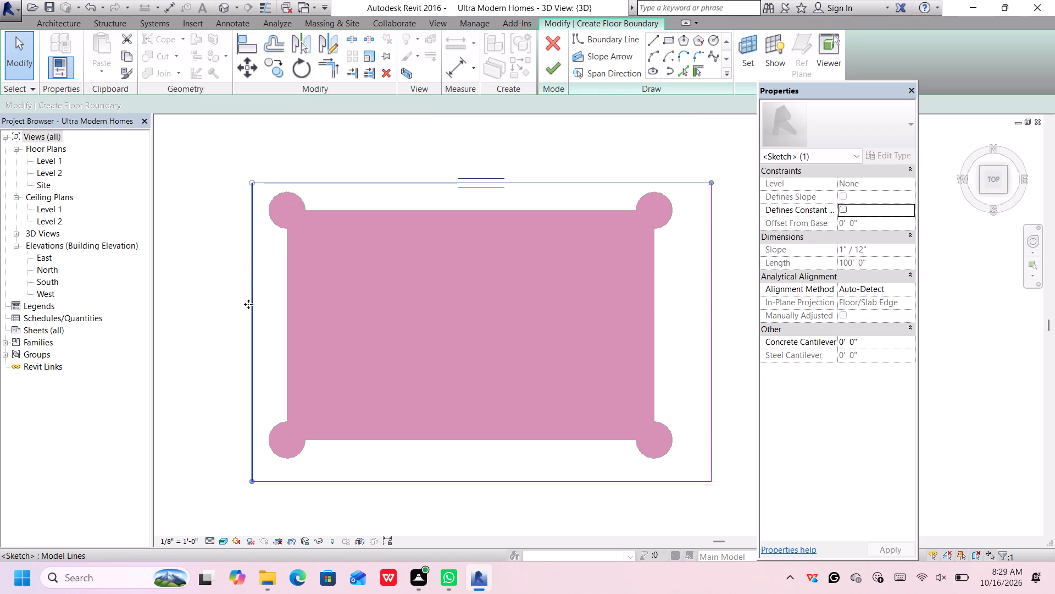
ctrl+click(414, 480)
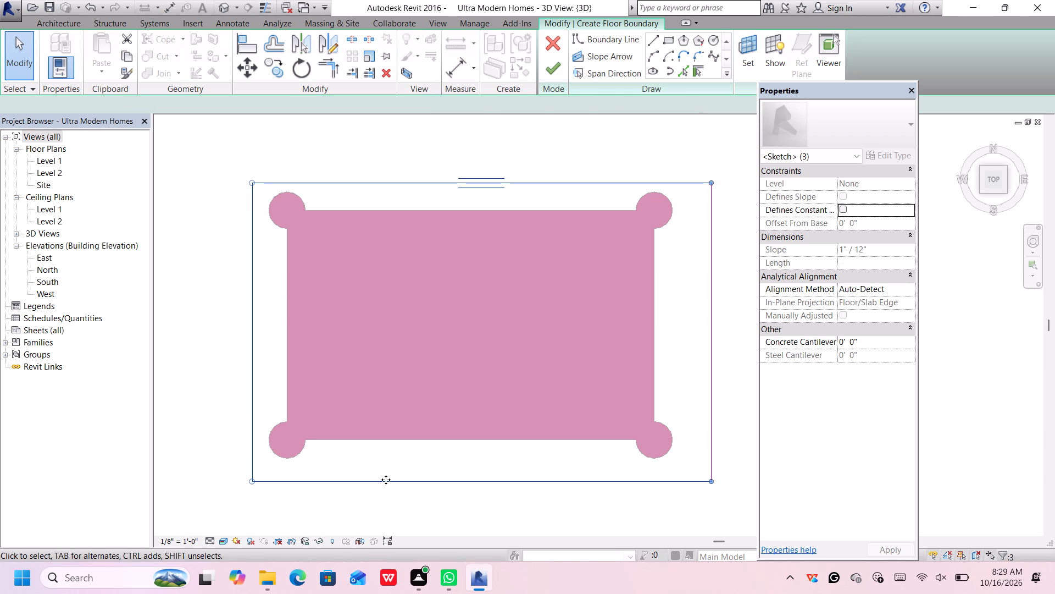
ctrl+click(710, 301)
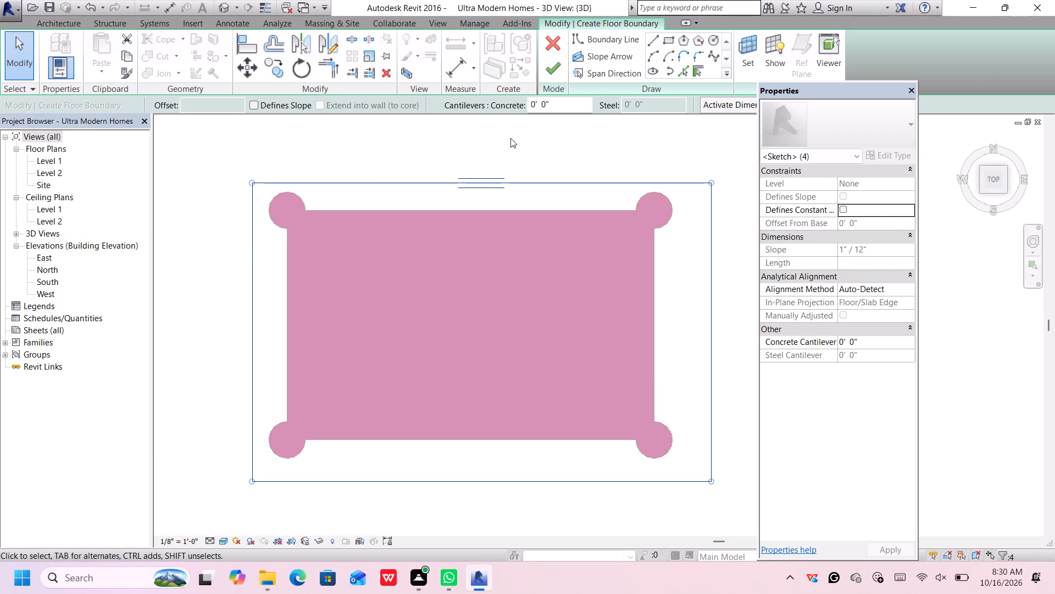
key(Up)
key(Up)
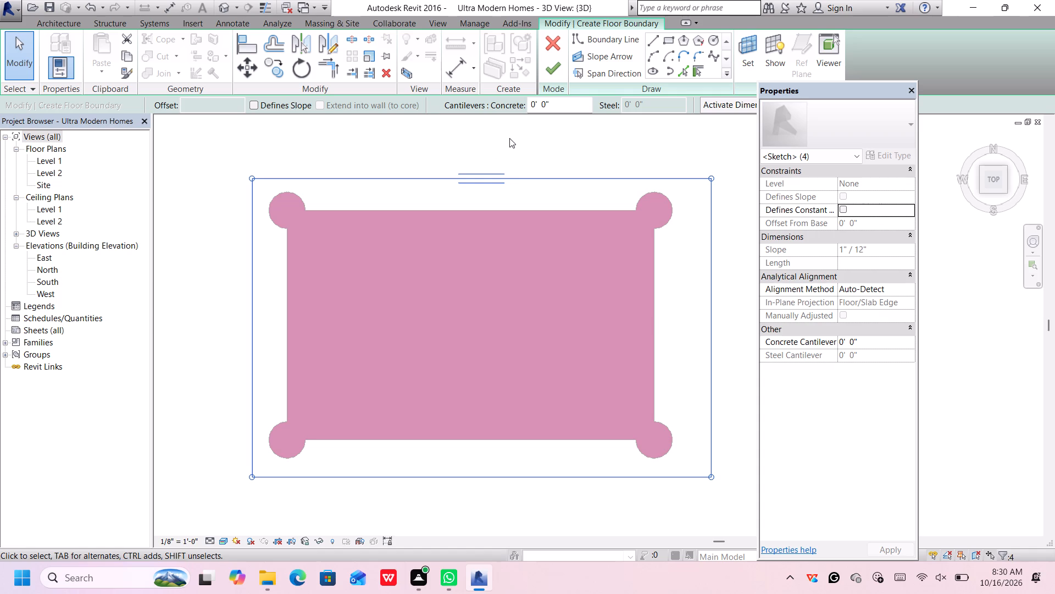
key(Up)
key(Down)
key(Up)
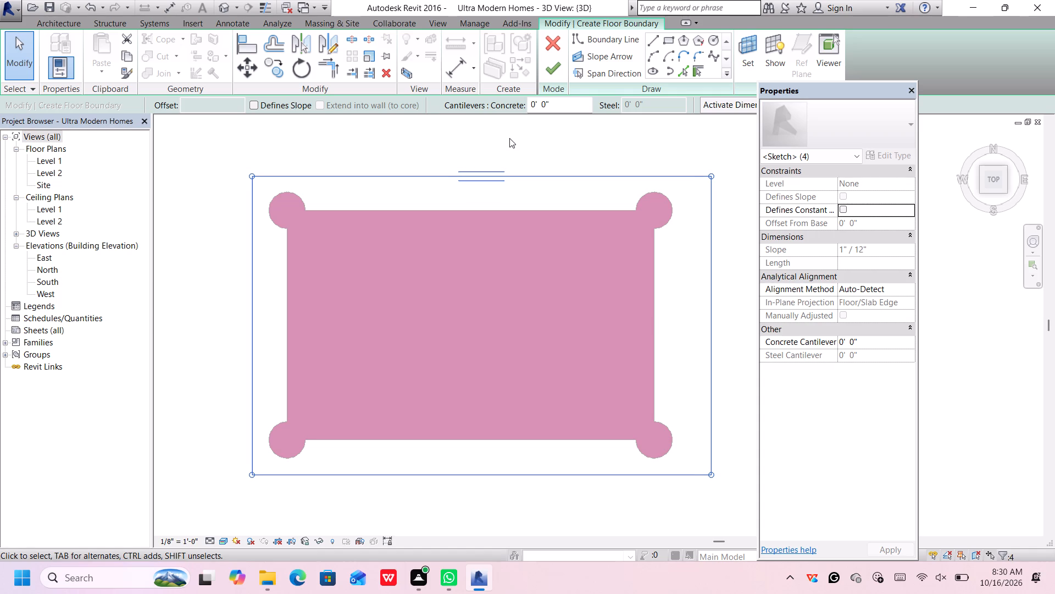
key(Left)
key(Left)
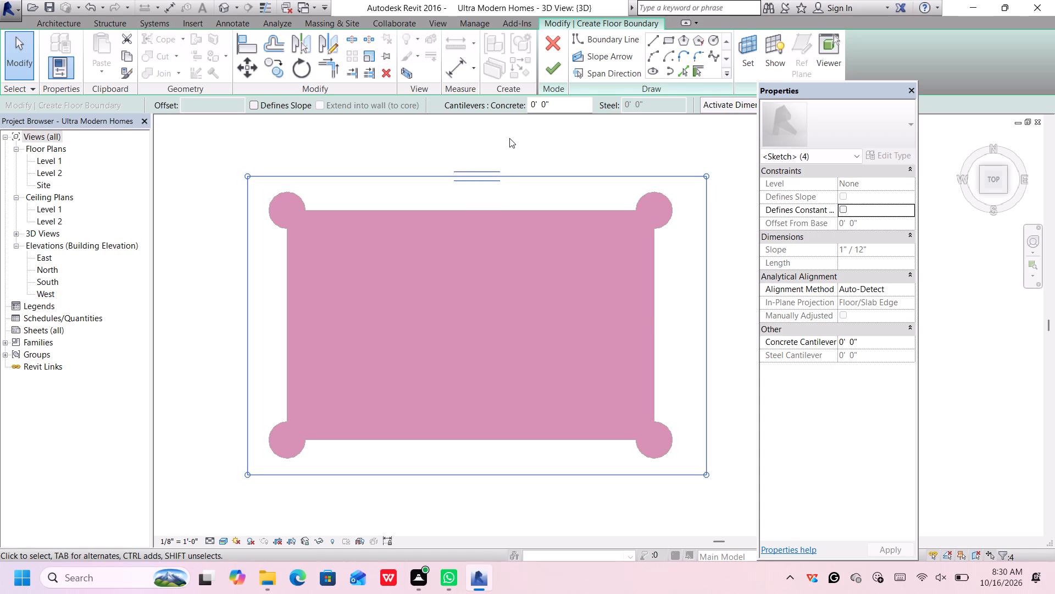
key(Left)
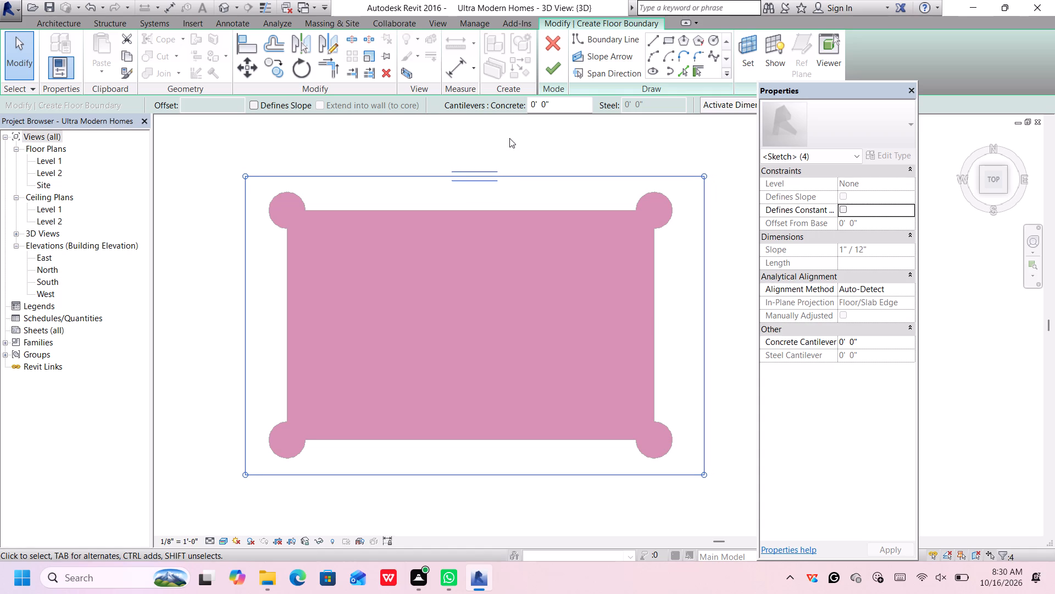
key(Left)
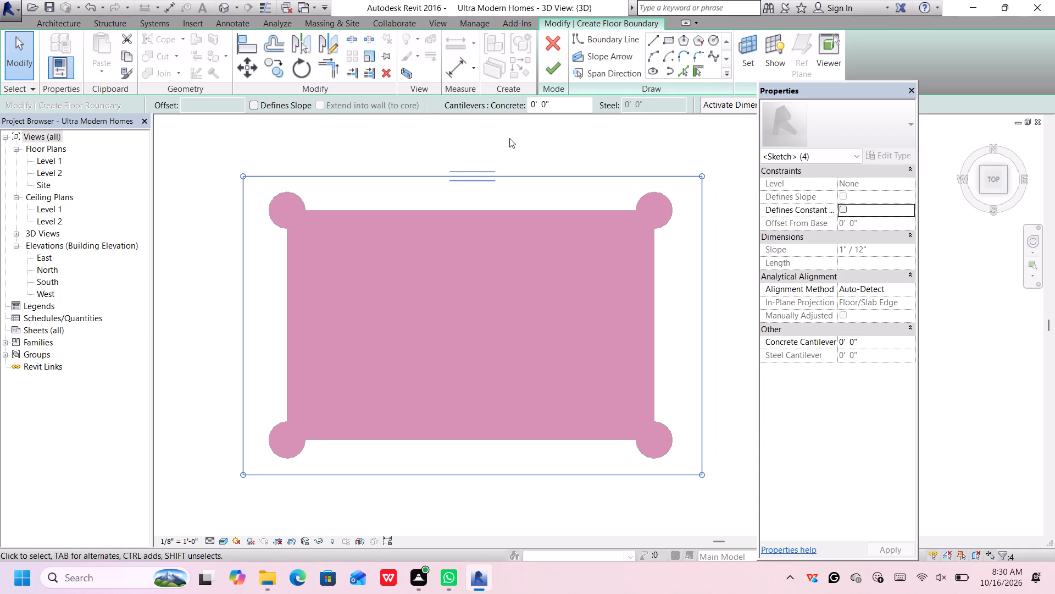
key(Right)
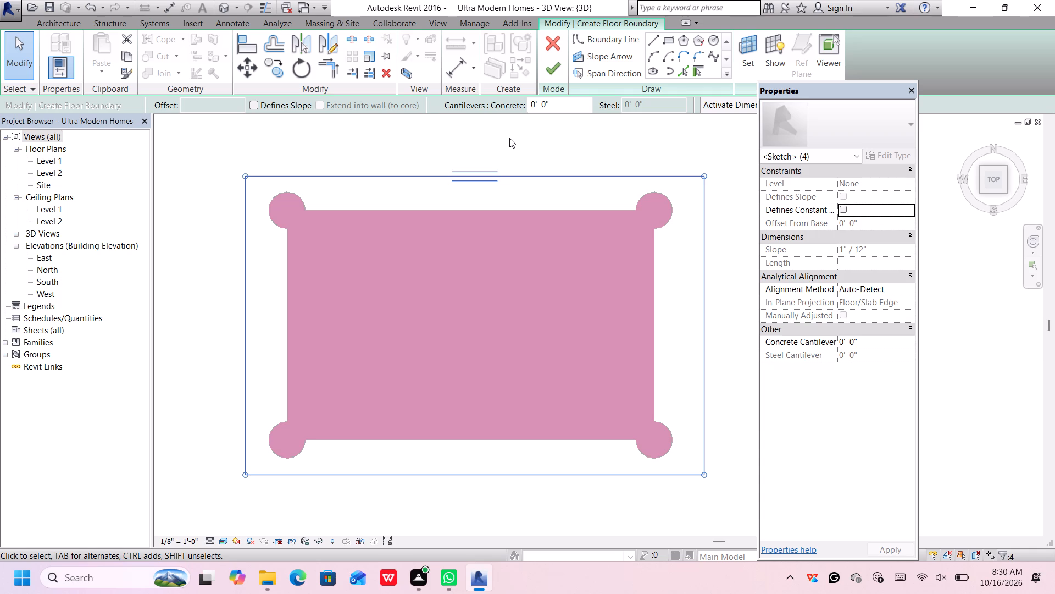
key(Left)
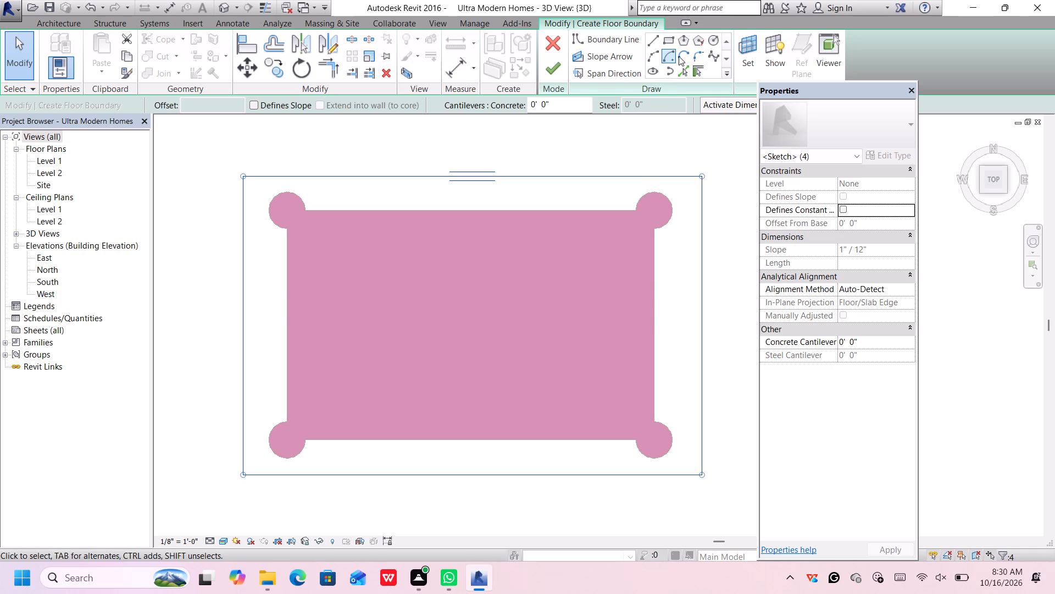
click(652, 55)
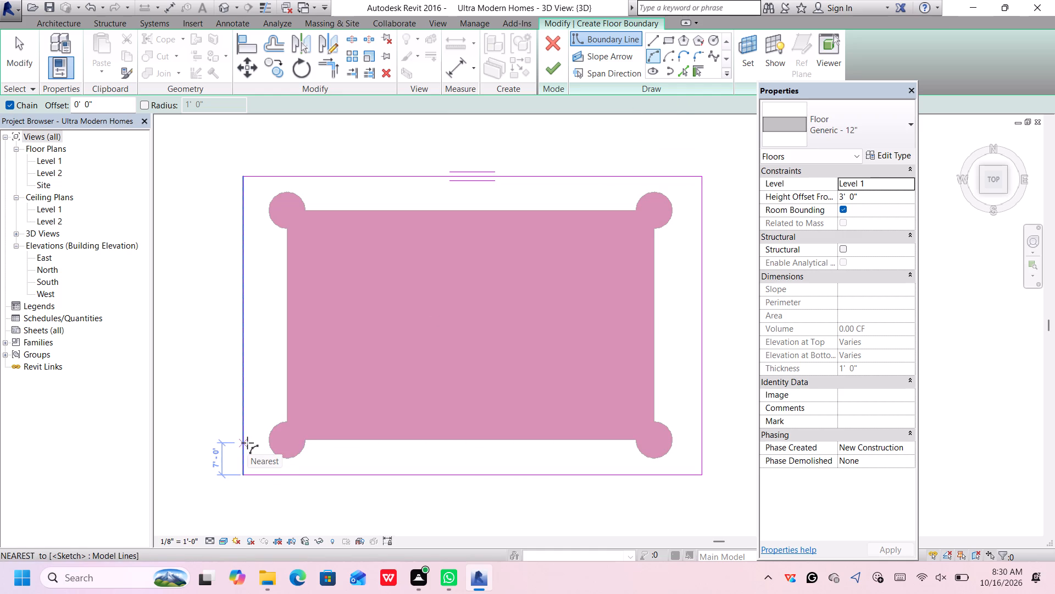
key(Escape)
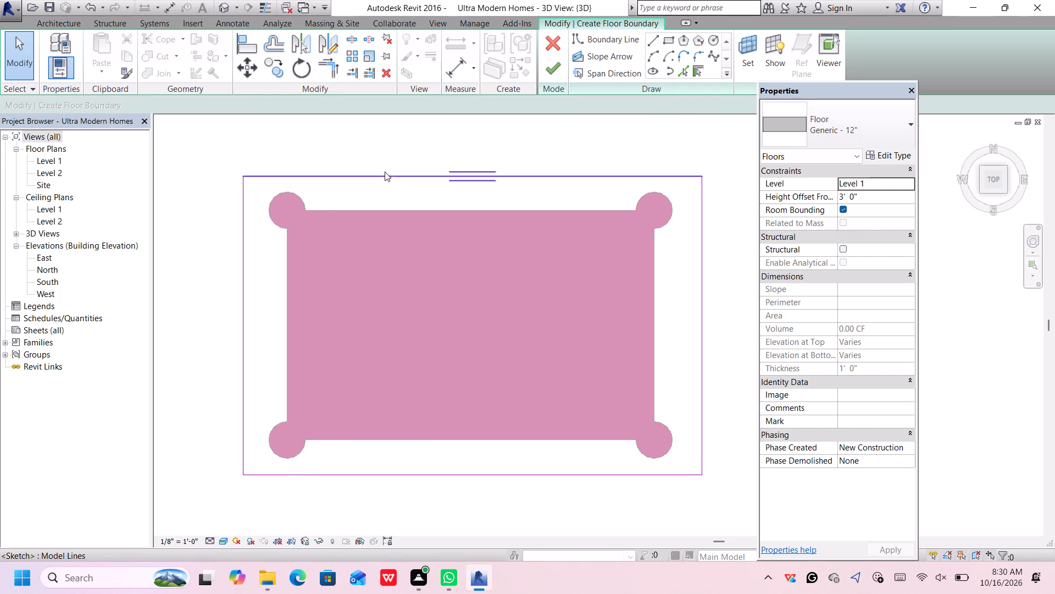
Adjust the boundary rectangle's width from its east edge, trying 90' and settling on 95'.
click(385, 173)
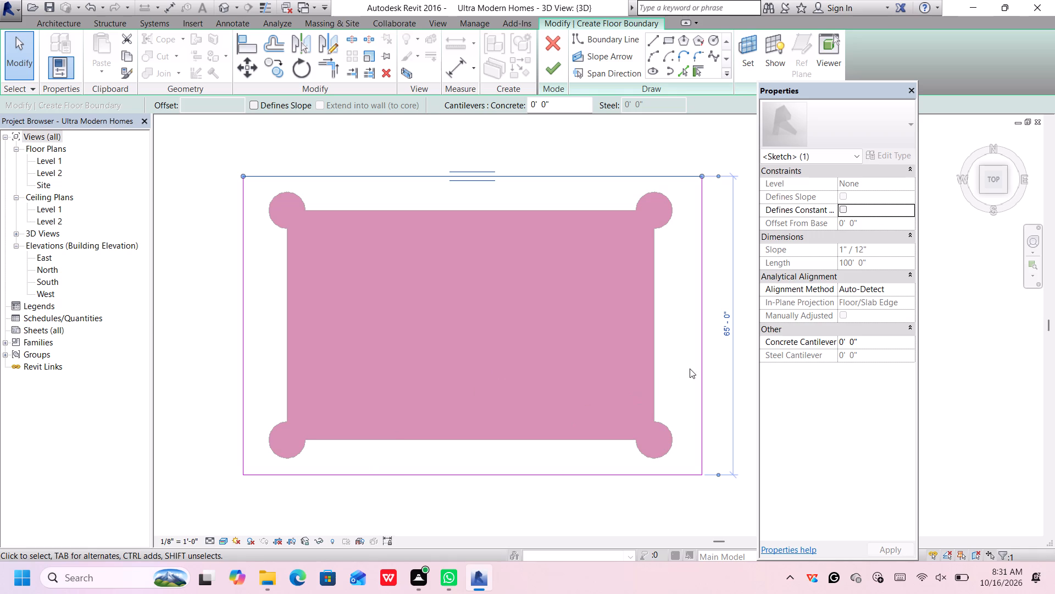
click(703, 356)
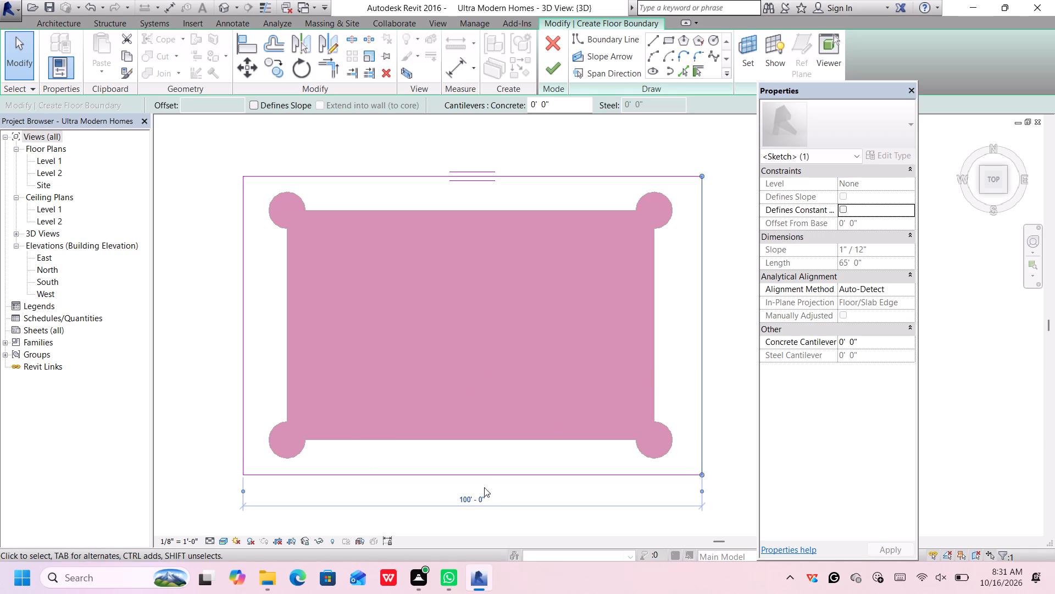
click(475, 494)
key(BackSpace)
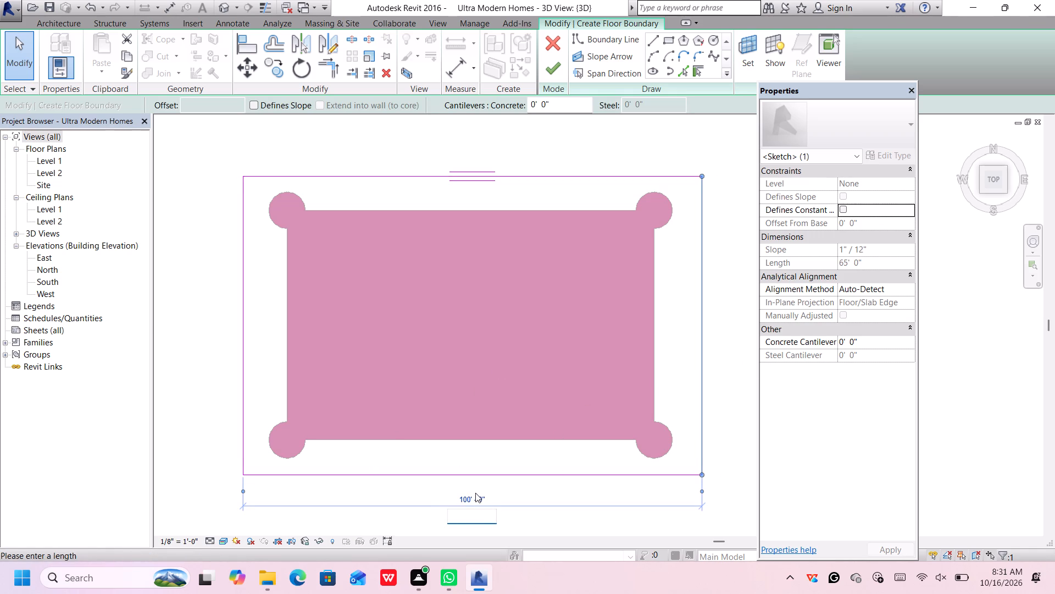
text(90)
key(apostrophe)
key(Return)
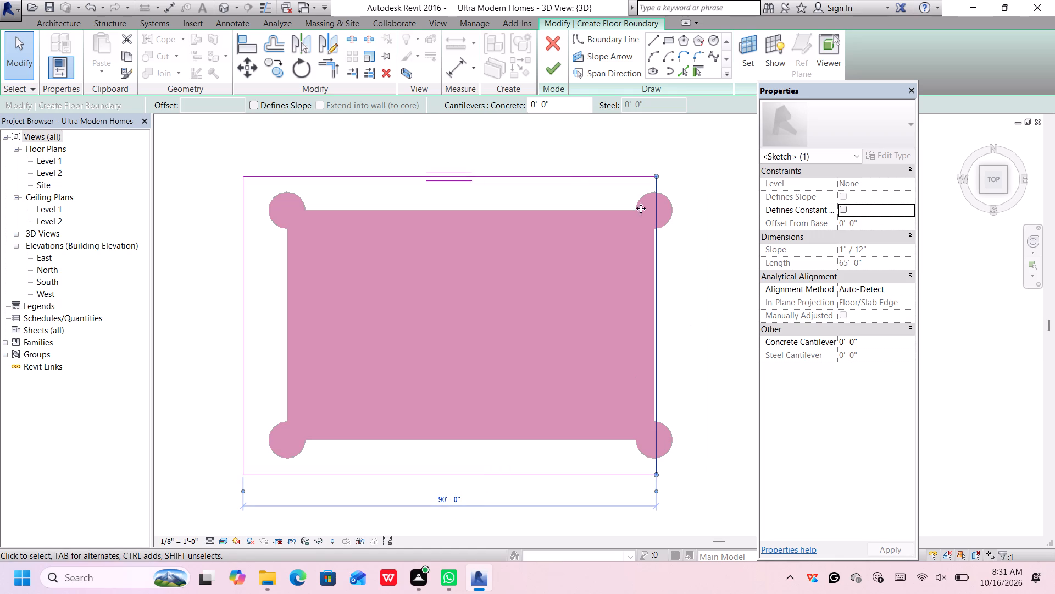
click(462, 494)
key(BackSpace)
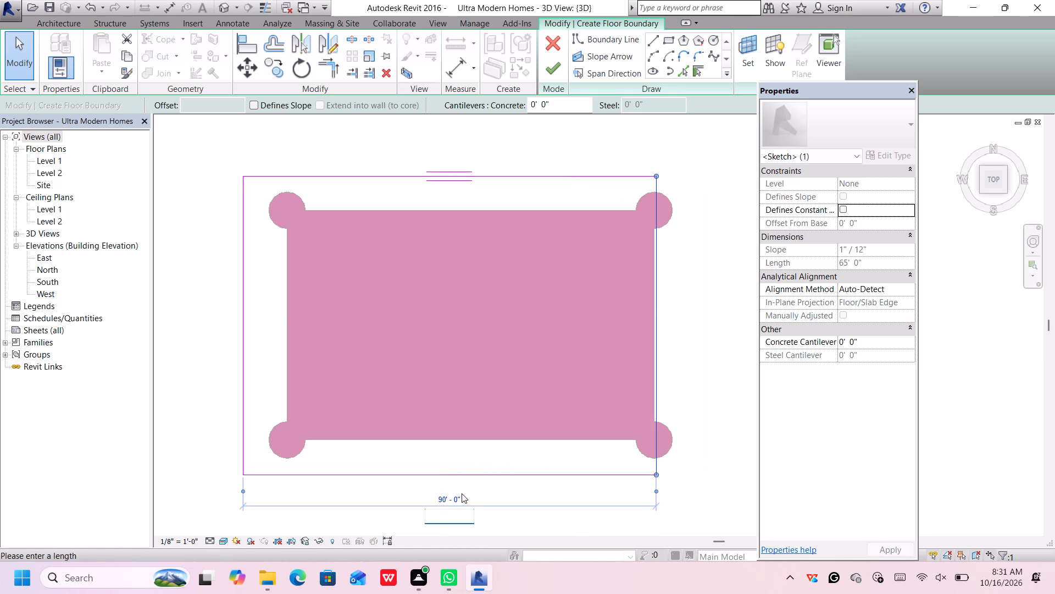
key(9)
key(5)
key(apostrophe)
key(Return)
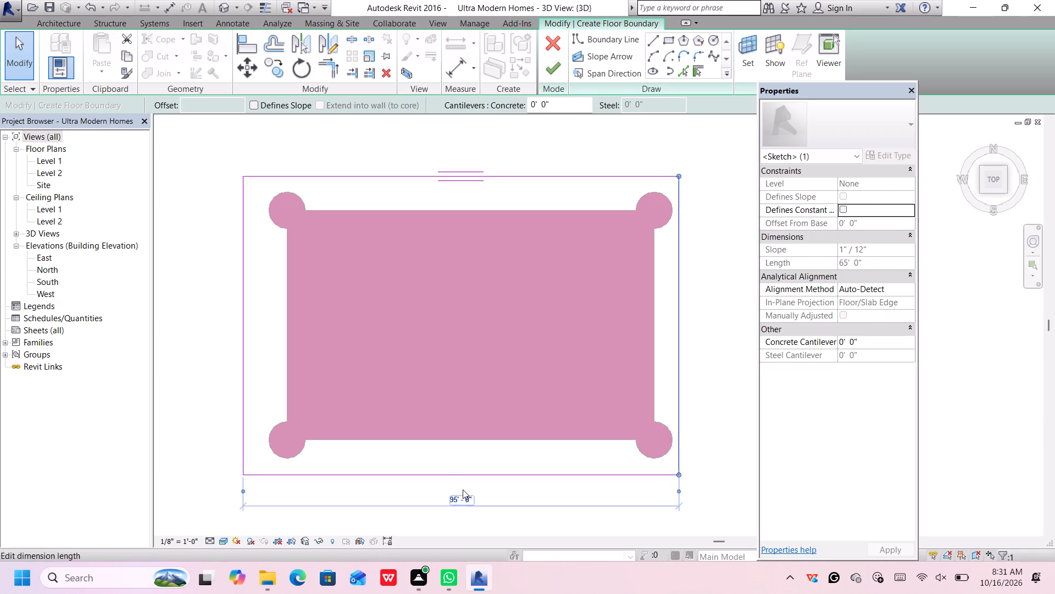
Select all four boundary lines, nudge the rectangle east to centre it around the pink slab, and deselect it.
ctrl+click(569, 480)
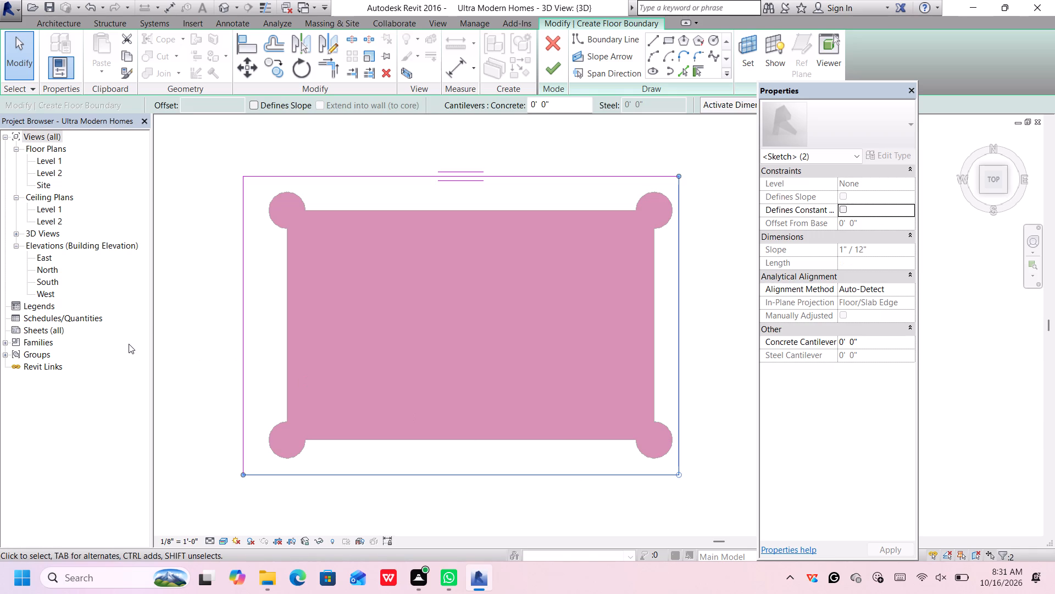
ctrl+click(241, 366)
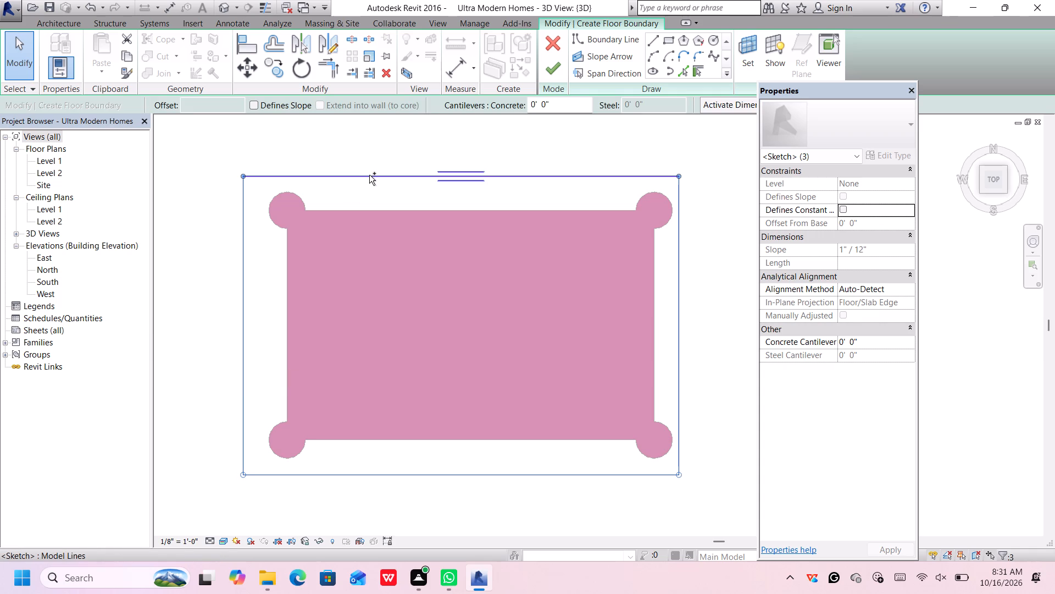
ctrl+click(370, 175)
key(Right)
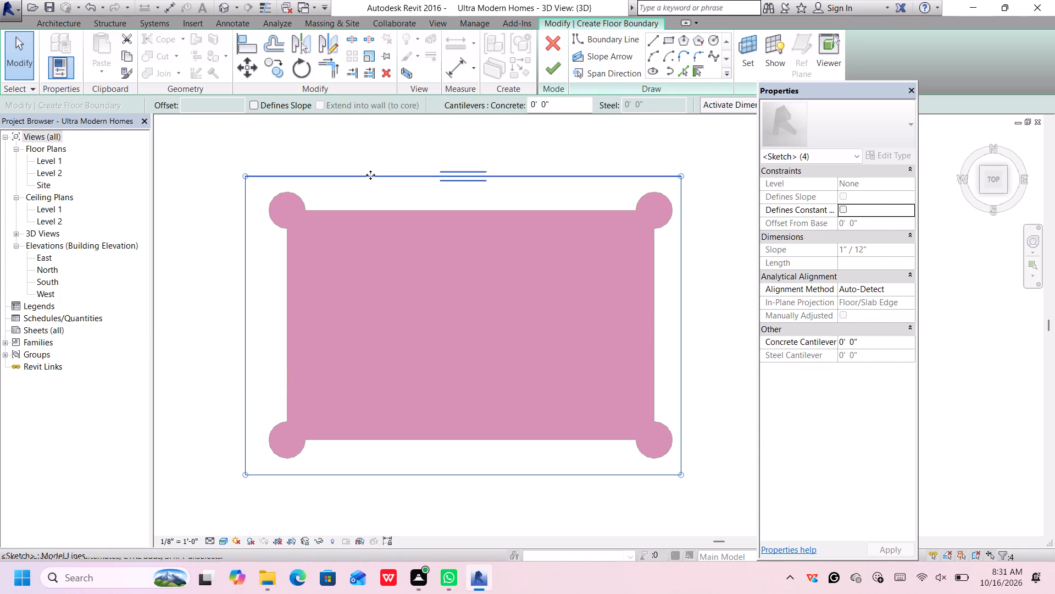
key(Right)
key(Right)
key(Right)
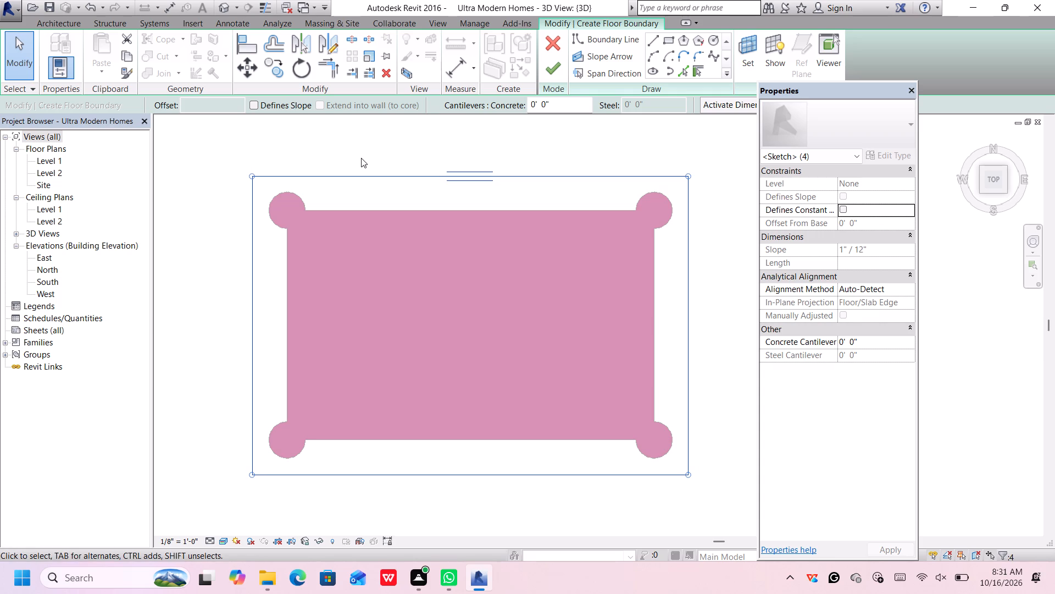
click(365, 153)
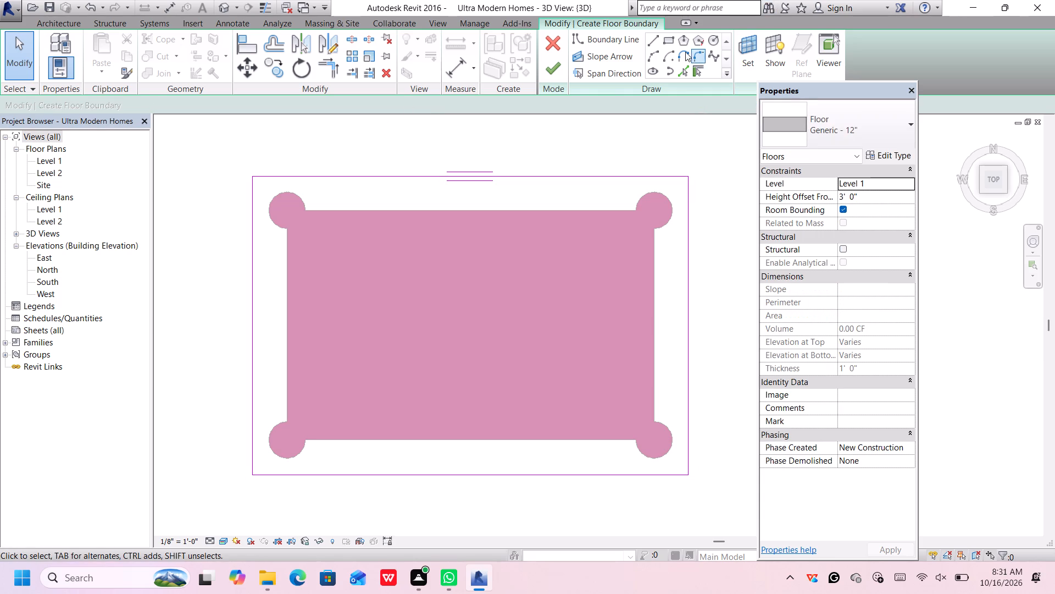
Draw a three-point arc with a 6' radius across the boundary rectangle's northwest corner.
click(653, 56)
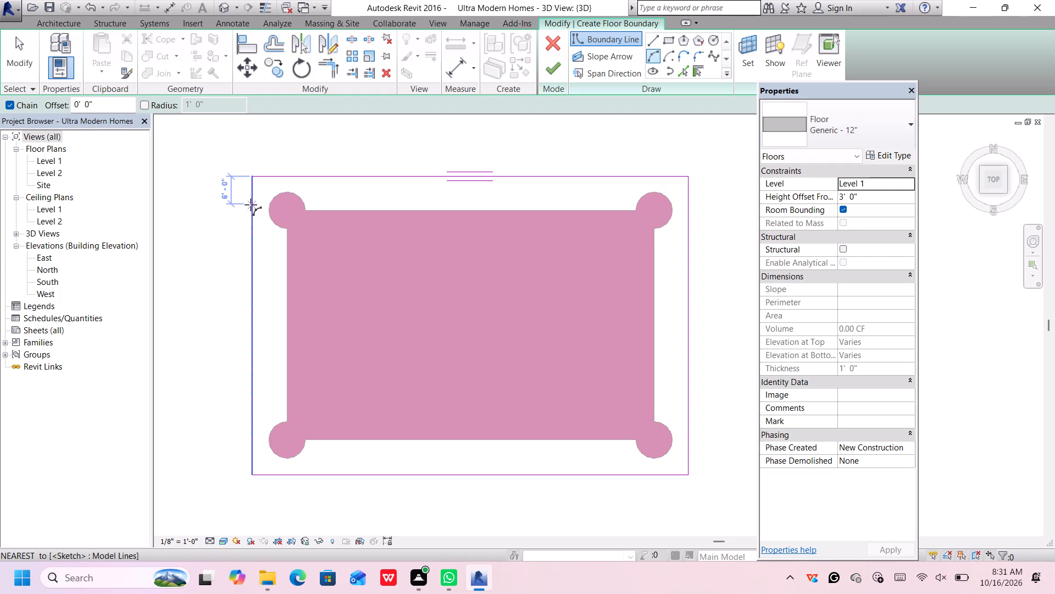
click(251, 205)
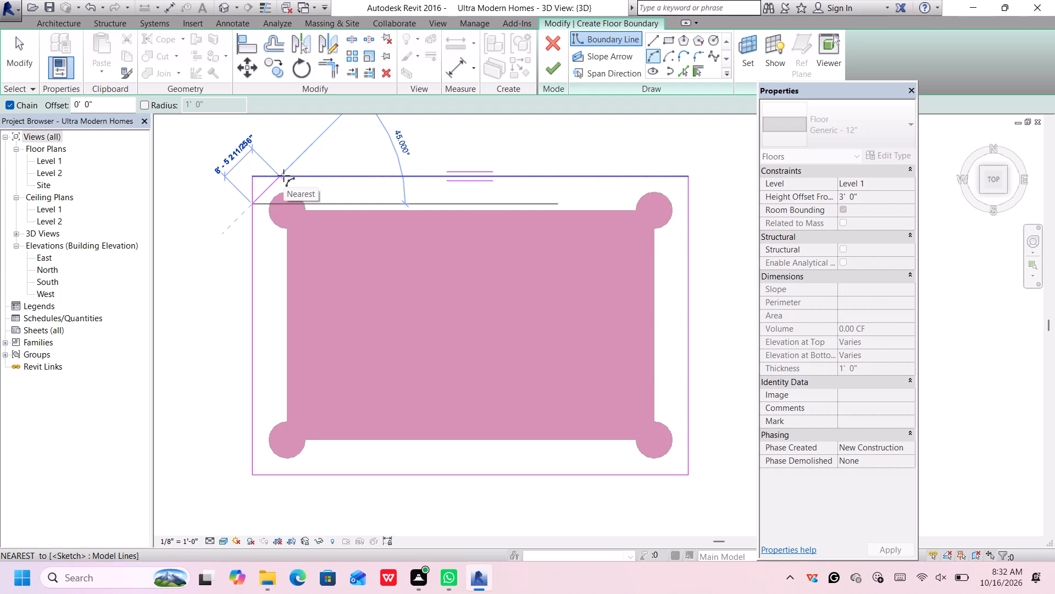
click(280, 177)
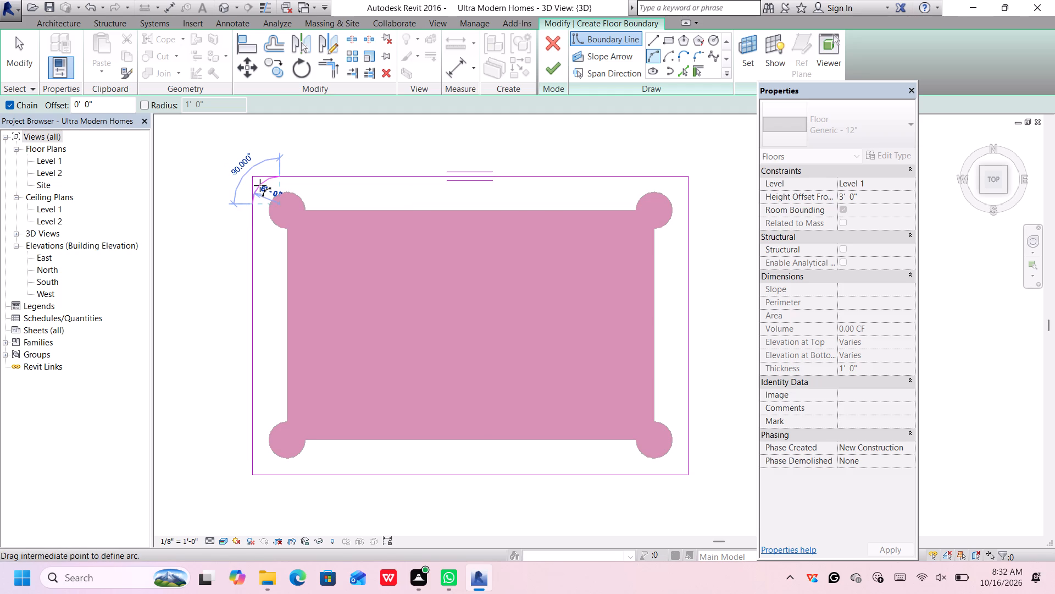
click(260, 185)
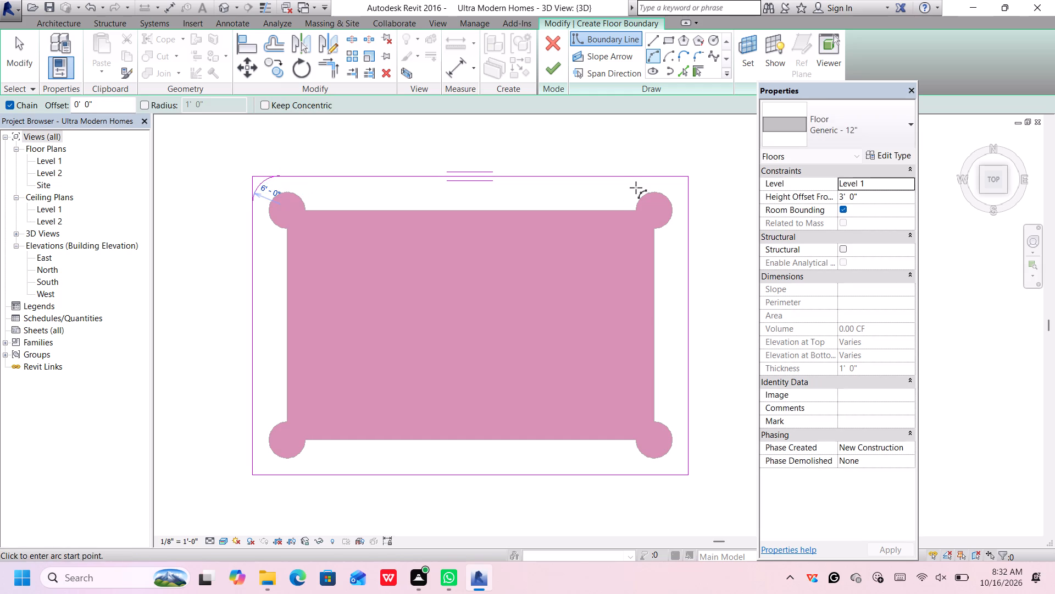
Draw a matching 6' radius arc across the boundary rectangle's northeast corner, from the north edge to the east edge.
scroll(534, 186, up, 1)
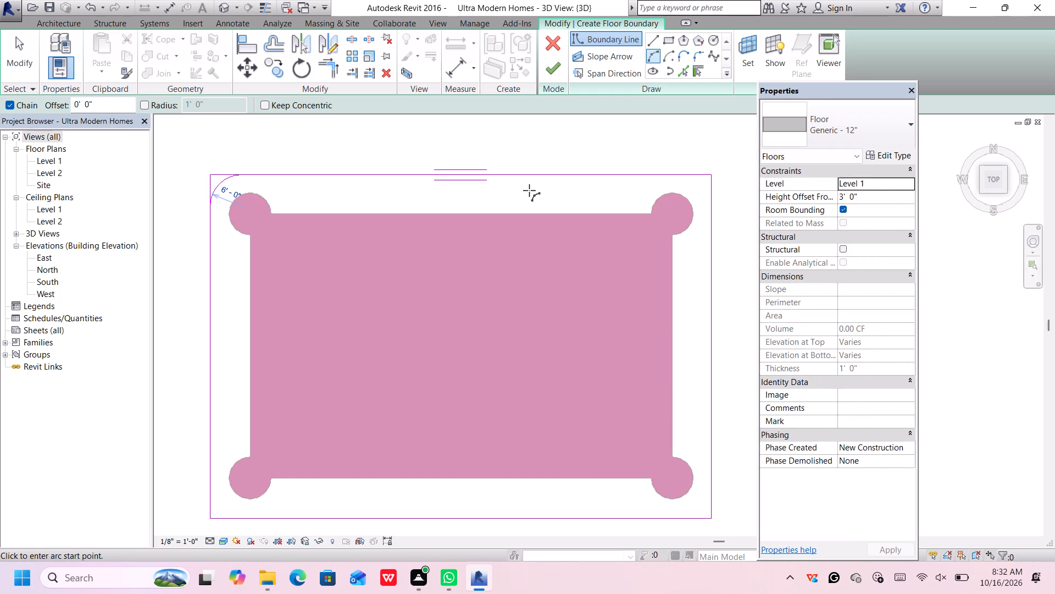
scroll(119, 166, up, 5)
scroll(262, 205, down, 2)
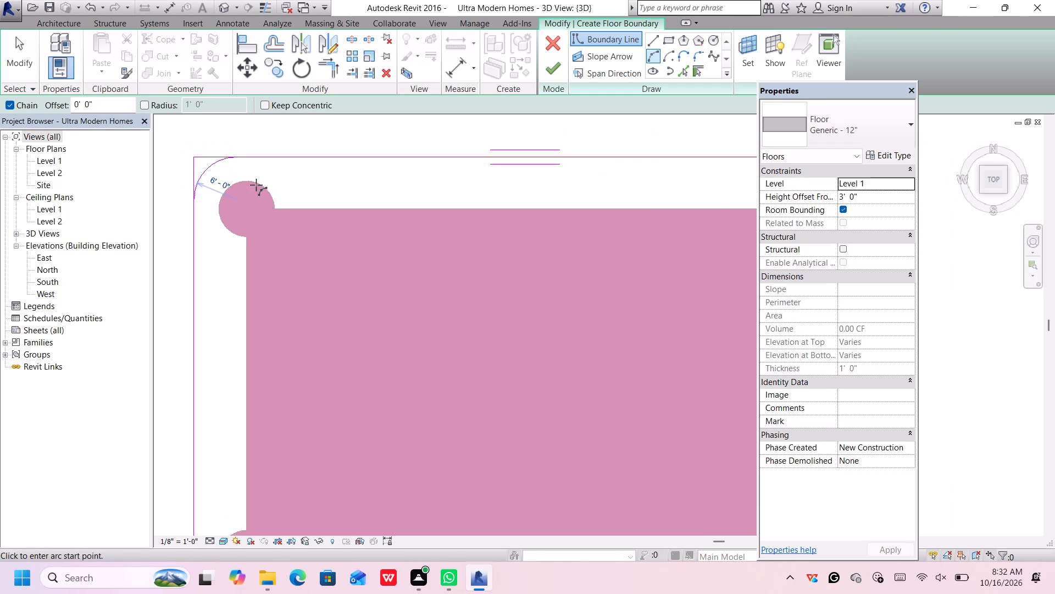
scroll(223, 135, up, 11)
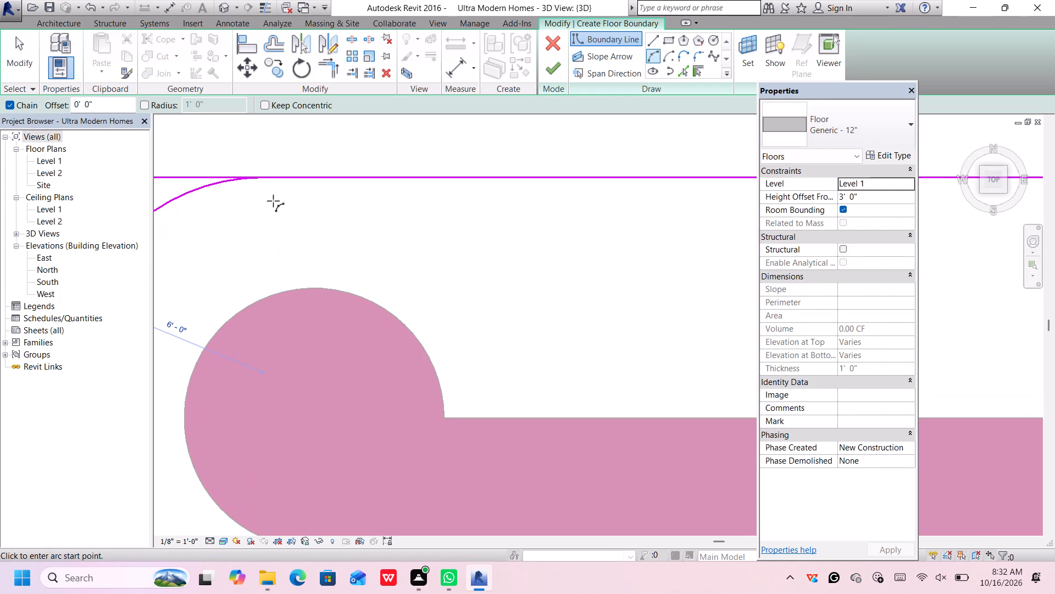
scroll(273, 201, down, 15)
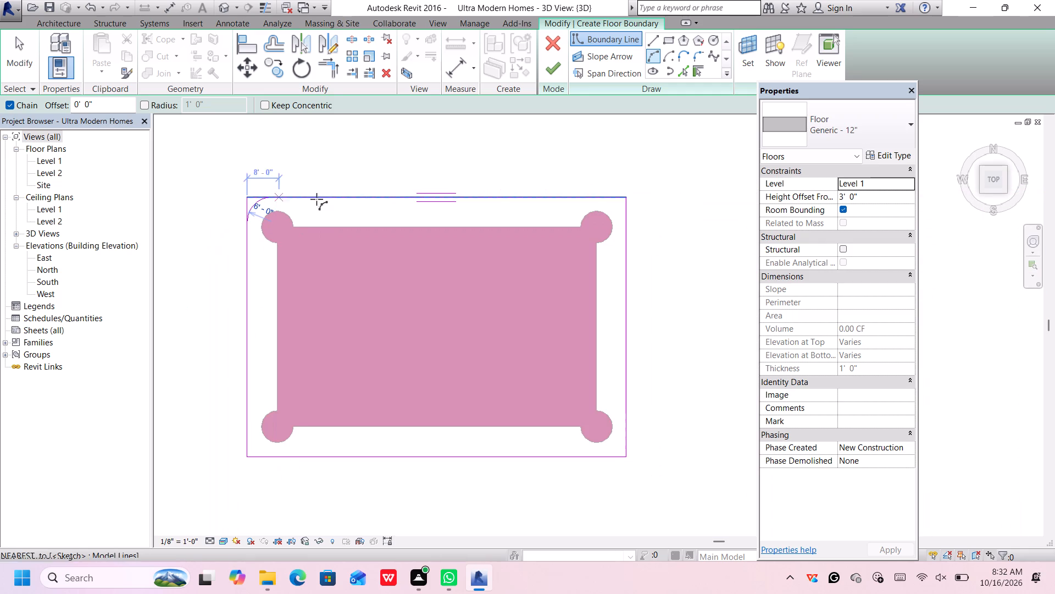
middle_drag(519, 179, 479, 161)
scroll(556, 177, up, 1)
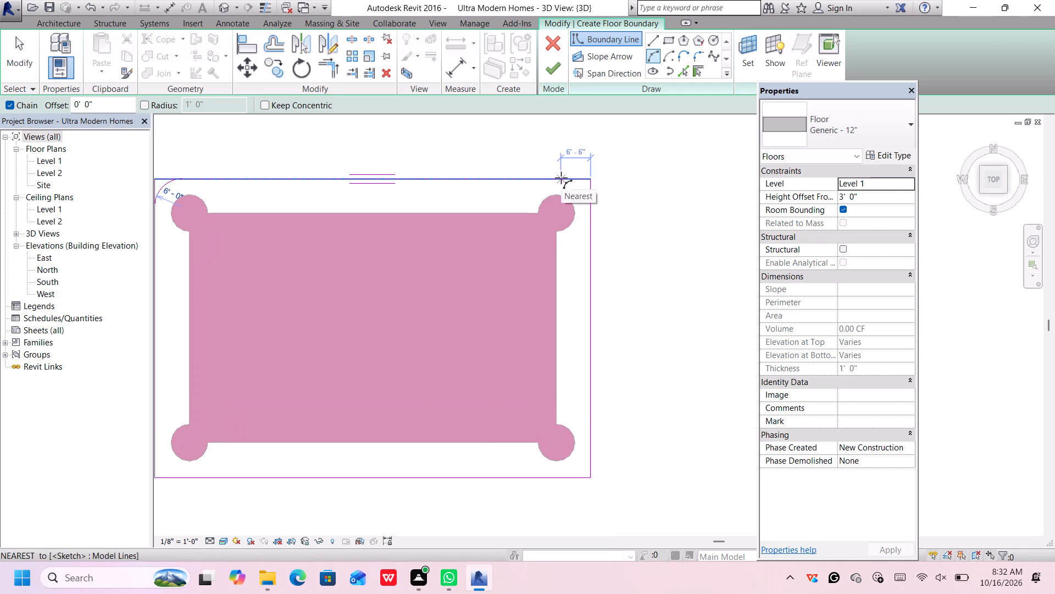
click(563, 175)
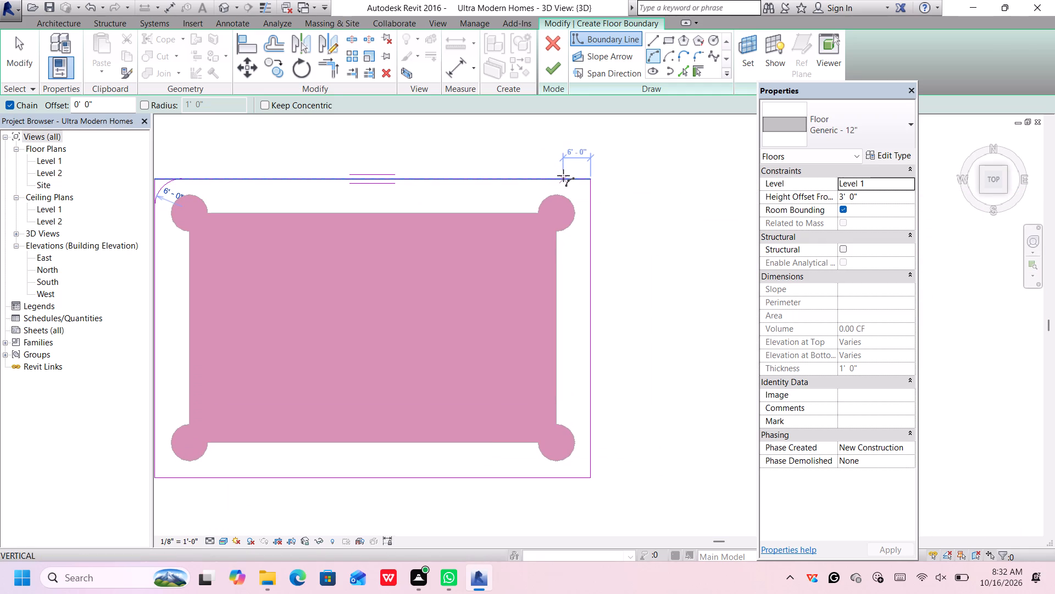
click(589, 206)
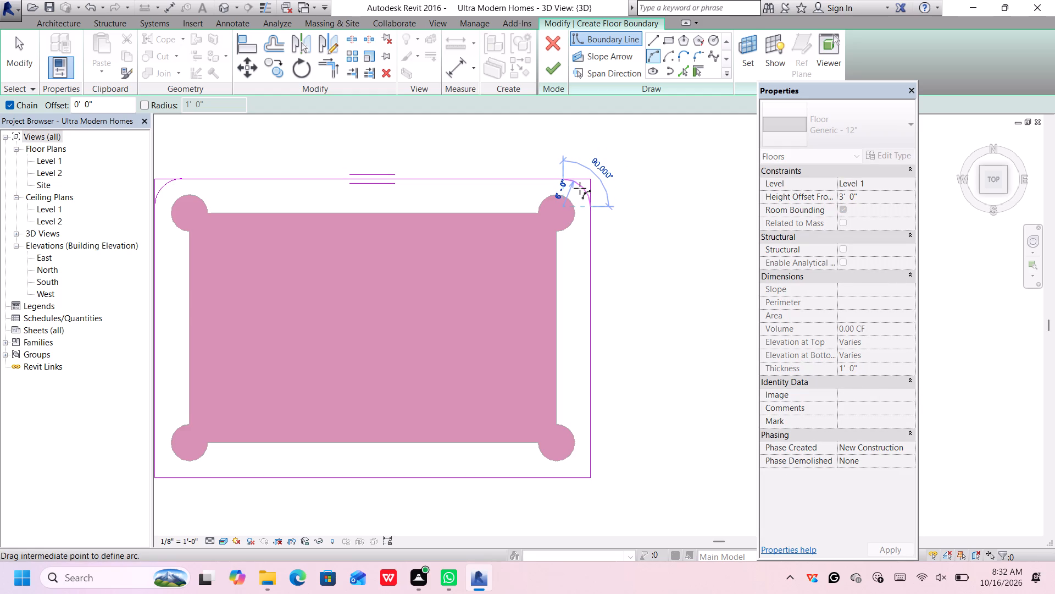
click(580, 188)
Draw a 6' radius arc across the boundary rectangle's southwest corner, from the west edge to the south edge.
scroll(580, 298, down, 3)
middle_drag(570, 313, 565, 289)
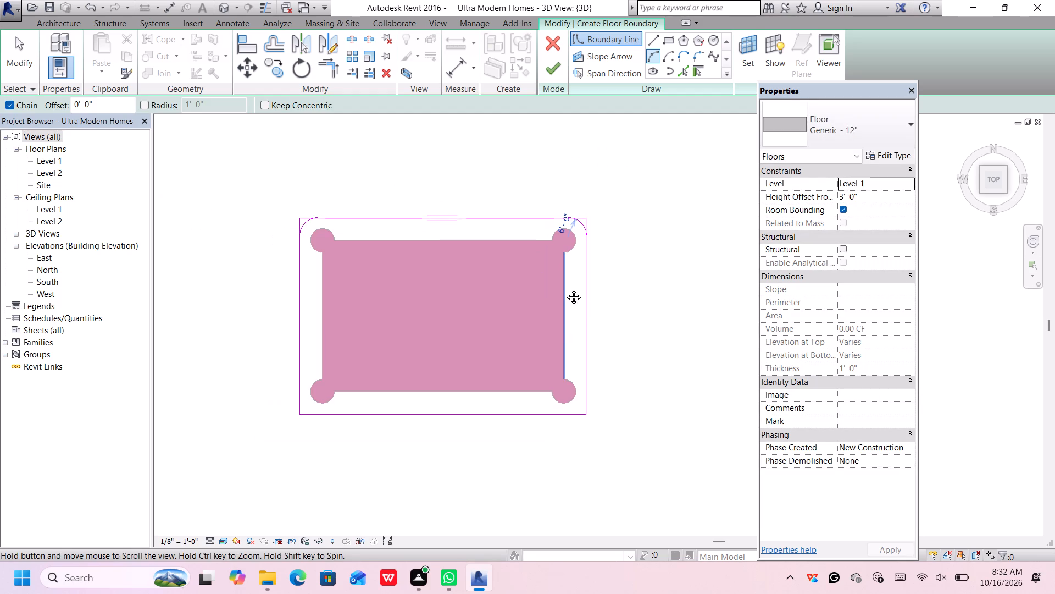
middle_drag(565, 289, 558, 229)
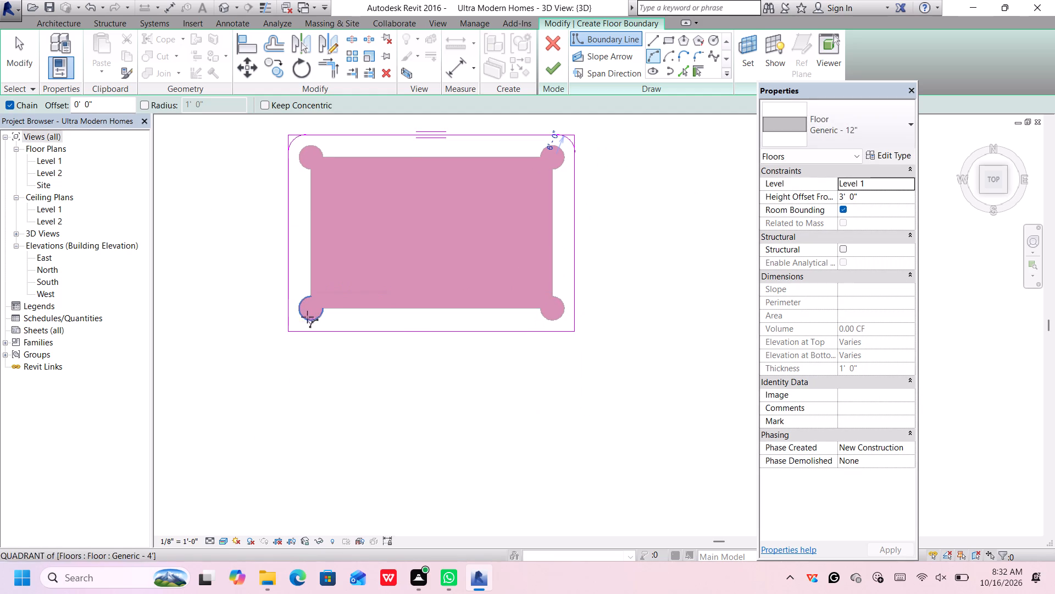
scroll(279, 308, up, 6)
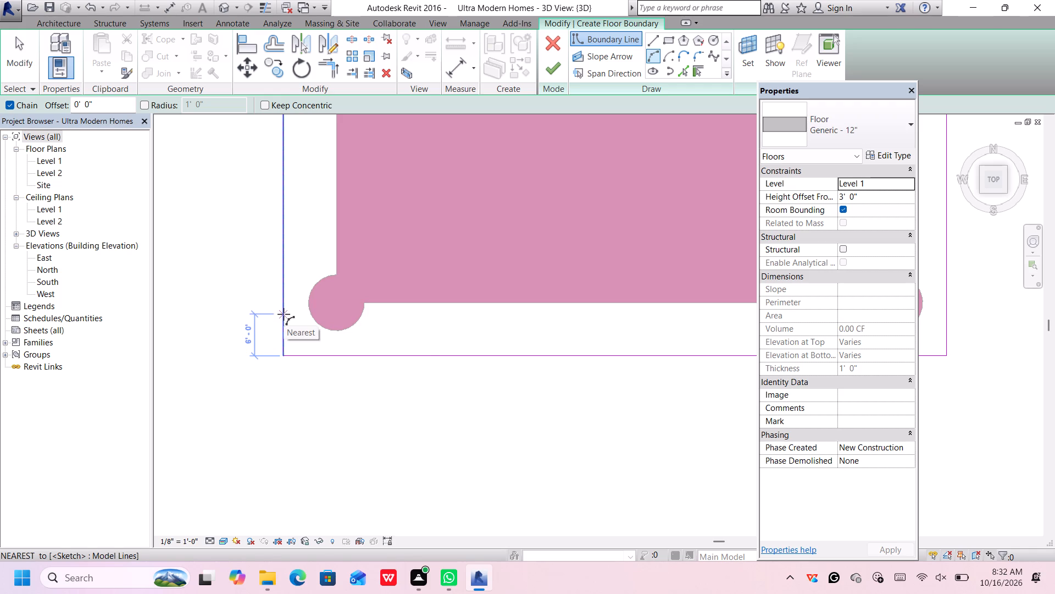
click(284, 314)
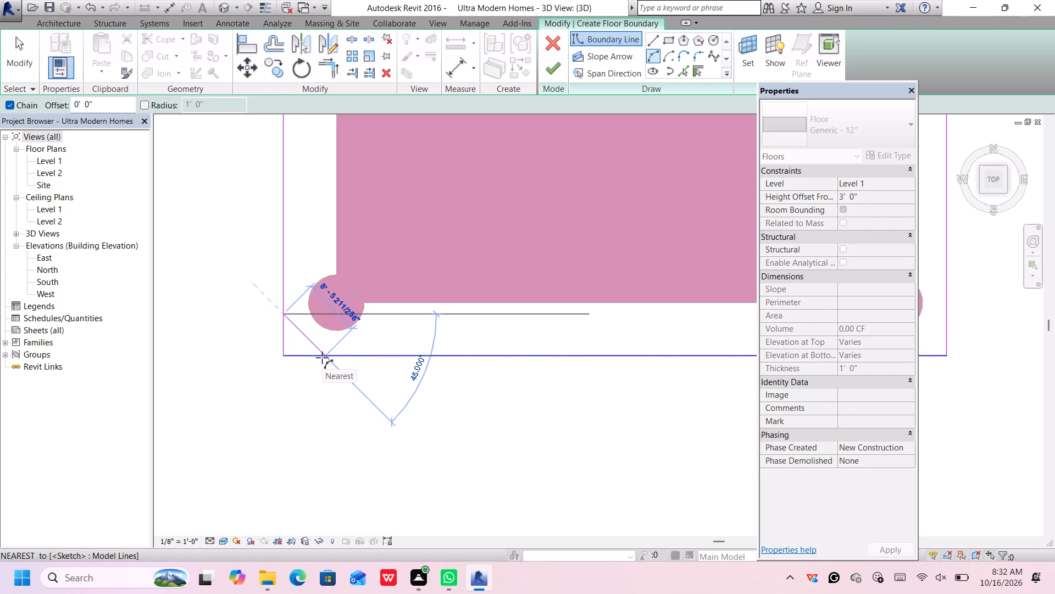
click(323, 356)
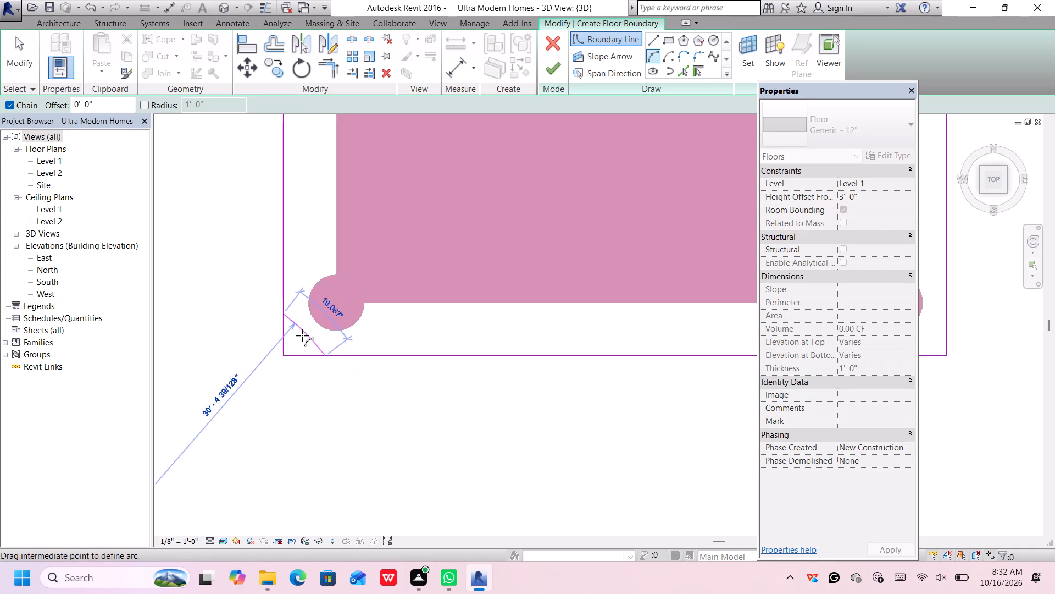
click(295, 336)
Draw a 6' radius arc across the boundary rectangle's southeast corner and finish drawing arcs.
scroll(301, 335, down, 7)
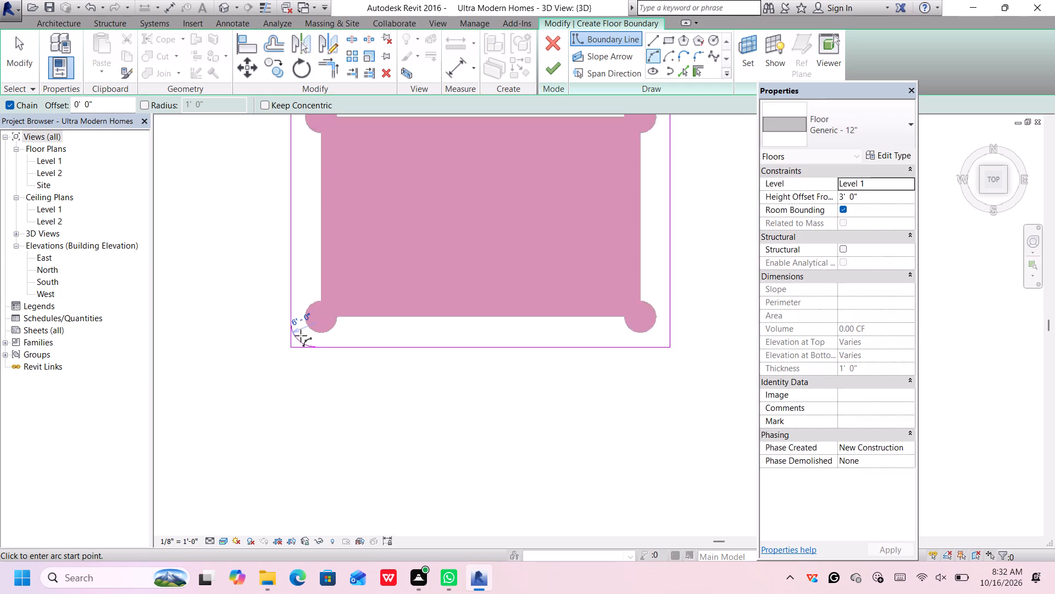
scroll(301, 335, down, 1)
scroll(518, 332, up, 5)
scroll(505, 331, down, 2)
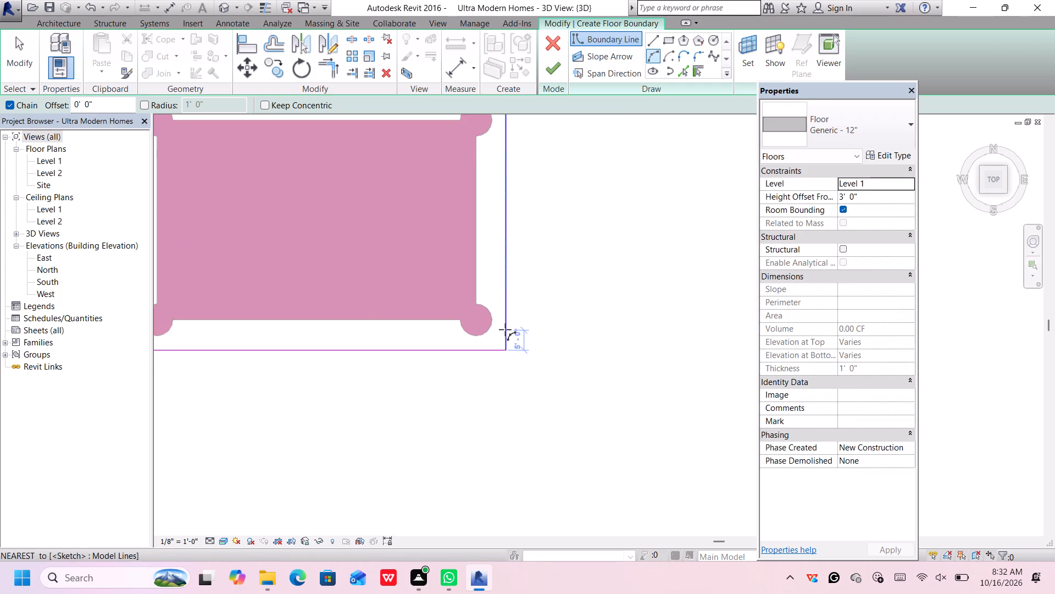
middle_drag(496, 323, 519, 354)
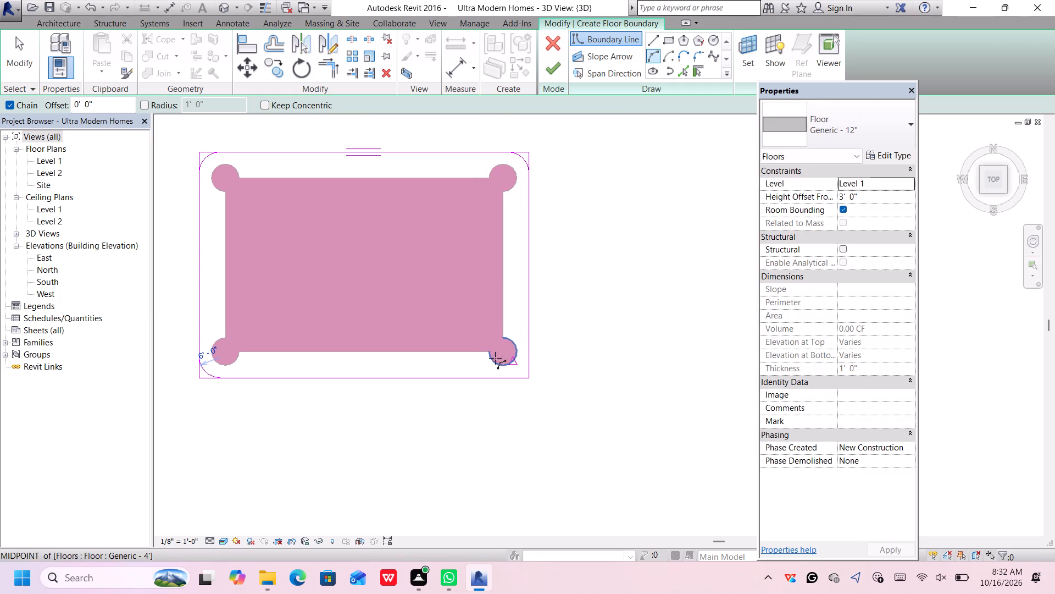
scroll(519, 354, up, 5)
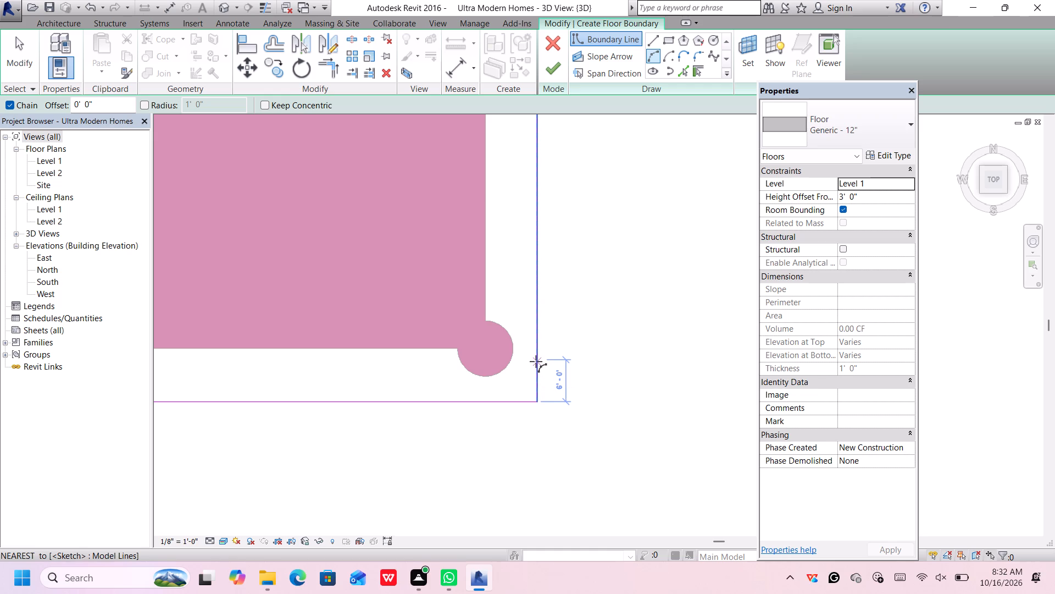
click(536, 360)
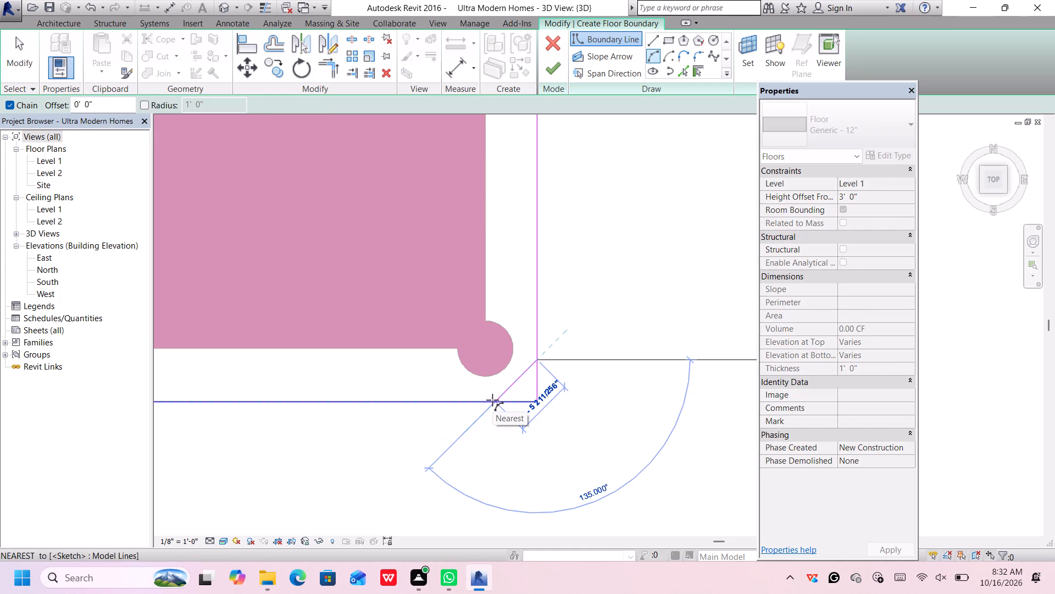
click(492, 400)
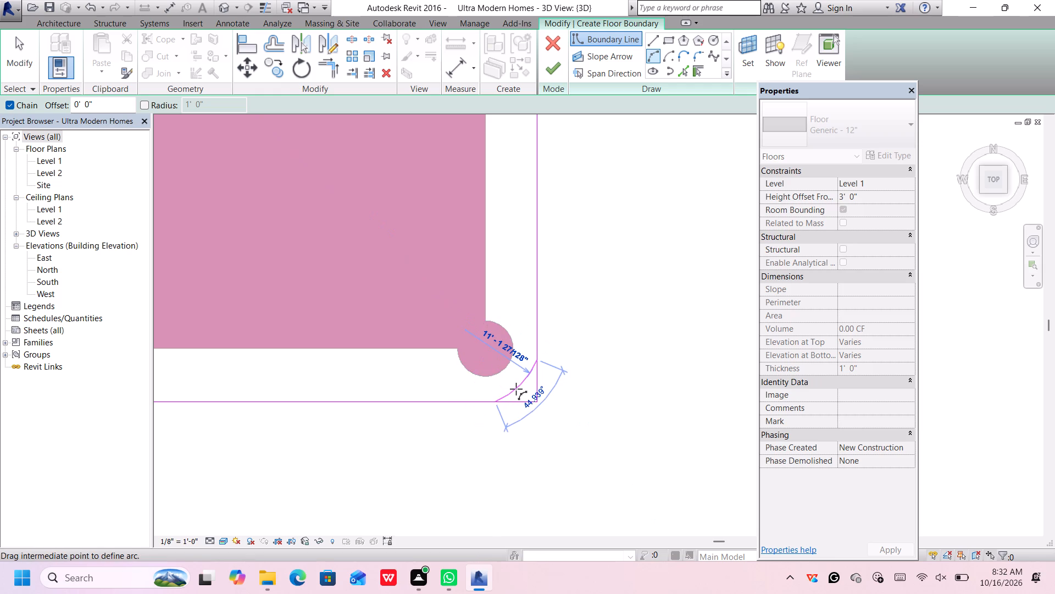
click(519, 391)
scroll(561, 316, down, 7)
key(space)
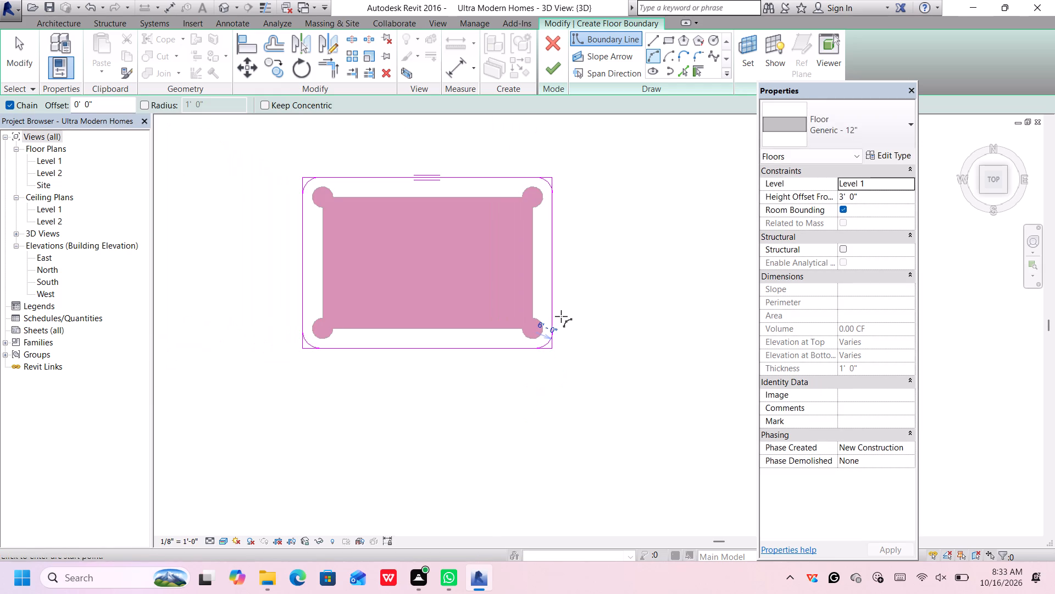
key(Escape)
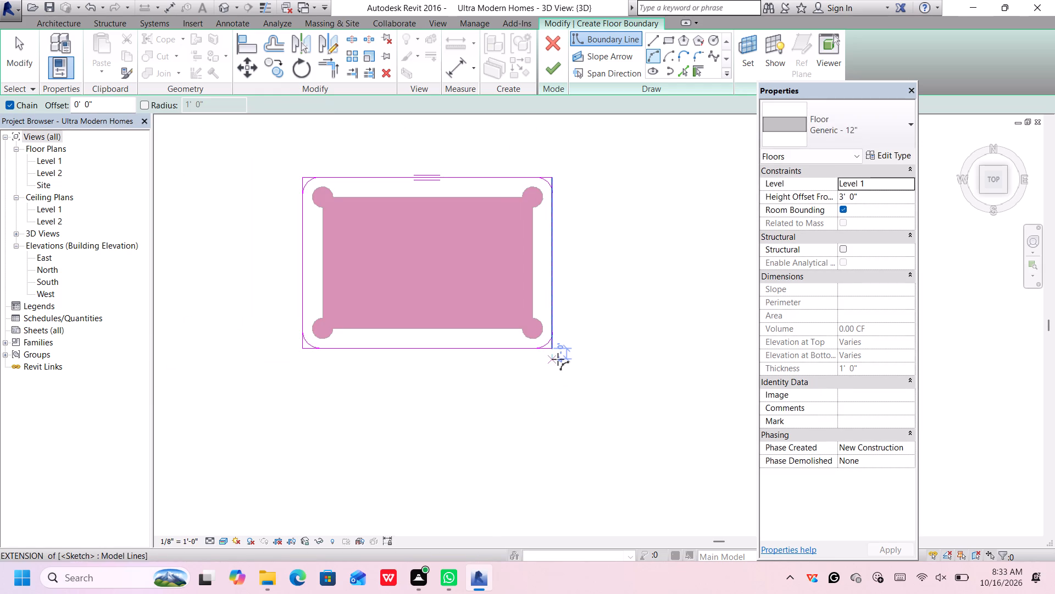
key(Escape)
Shorten the east and south boundary lines at the southeast corner so they end at the corner arc's endpoints.
scroll(556, 348, up, 5)
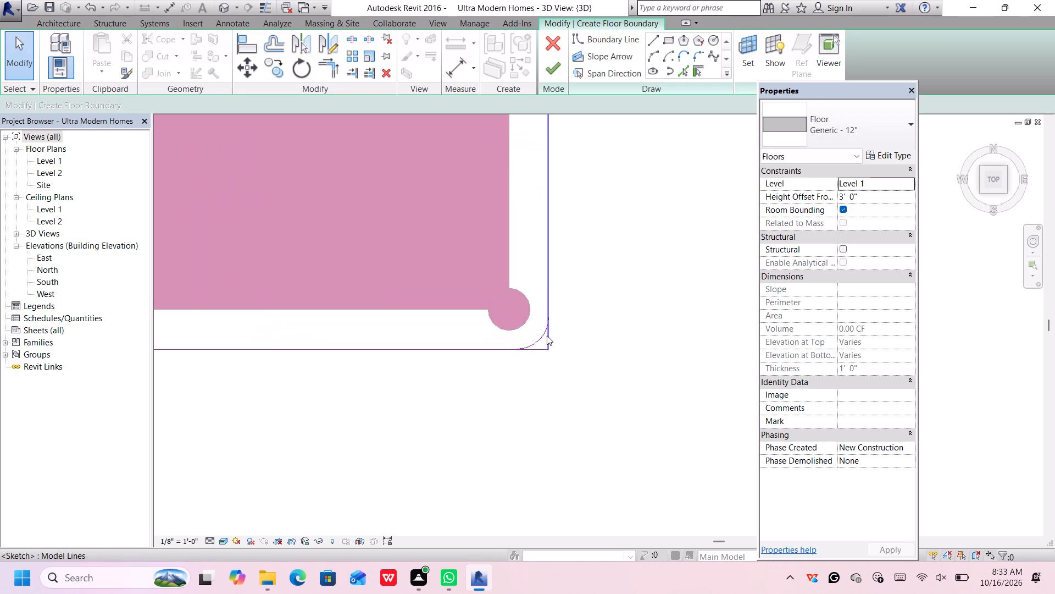
scroll(547, 335, up, 6)
click(552, 336)
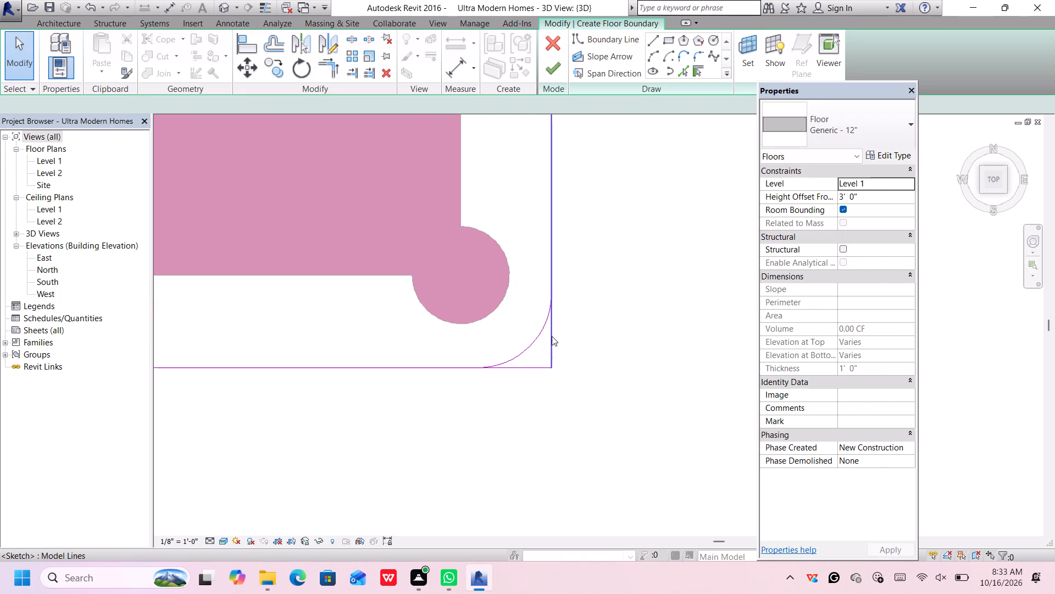
drag(549, 365, 550, 363)
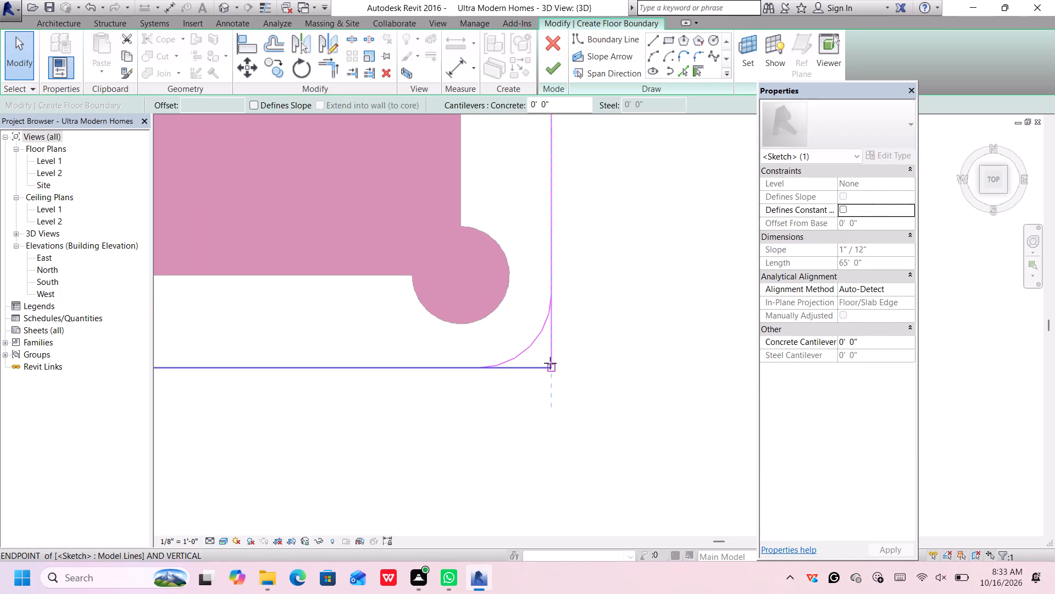
drag(550, 363, 551, 296)
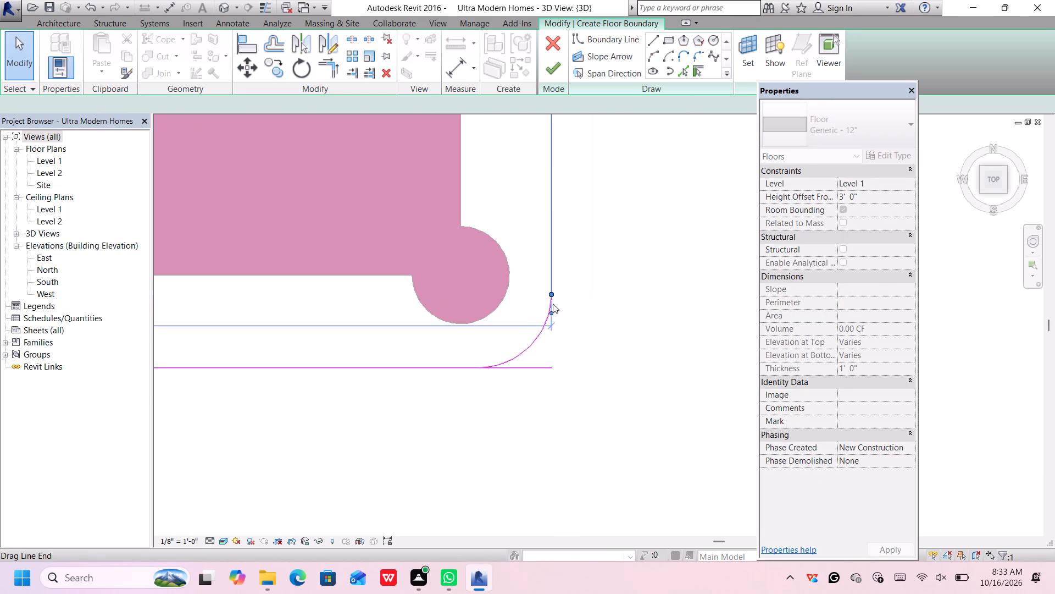
click(546, 366)
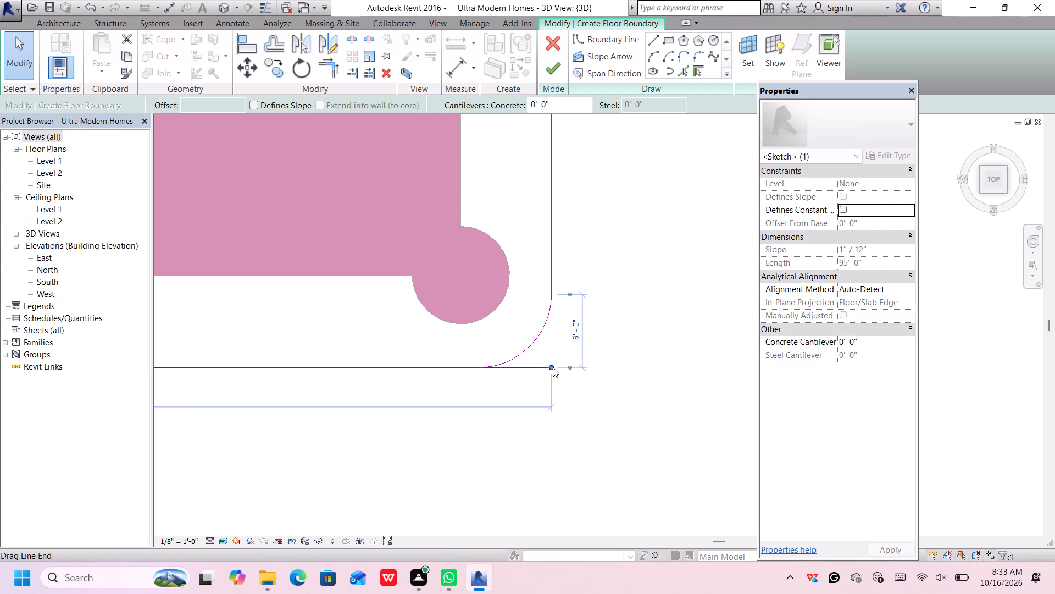
drag(549, 364, 480, 365)
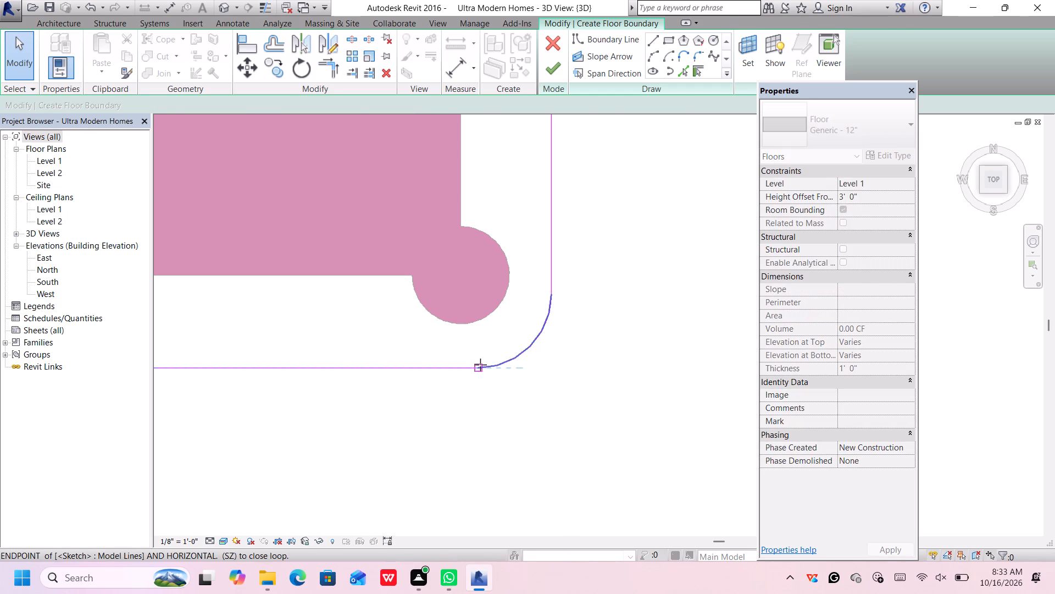
Shorten the east and north boundary lines at the northeast corner so they end at the corner arc's endpoints.
scroll(493, 340, down, 8)
scroll(508, 293, down, 4)
middle_drag(523, 234, 525, 244)
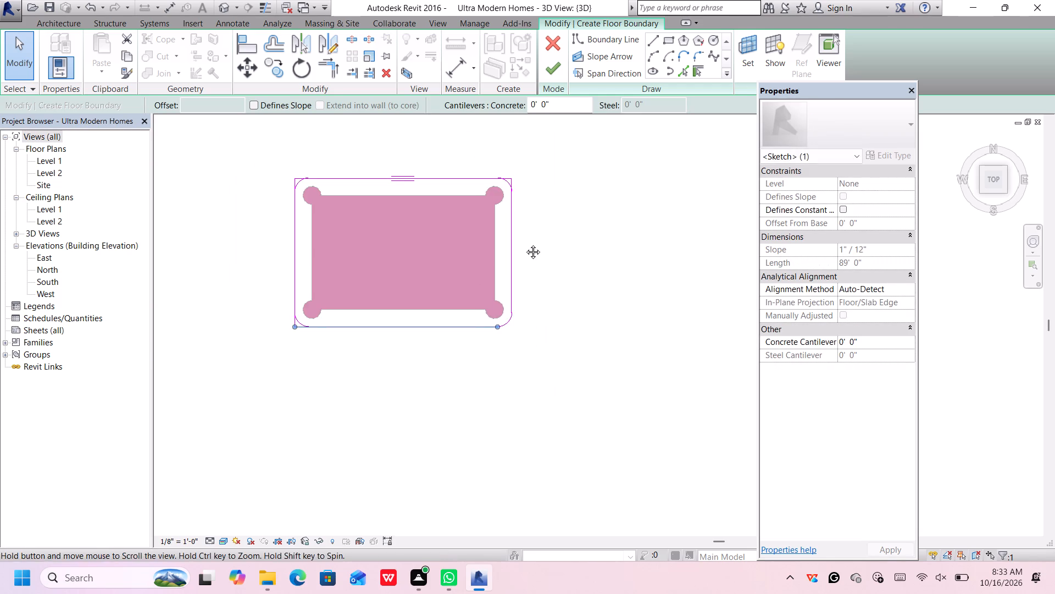
middle_drag(525, 244, 529, 368)
scroll(525, 358, up, 6)
scroll(498, 299, up, 9)
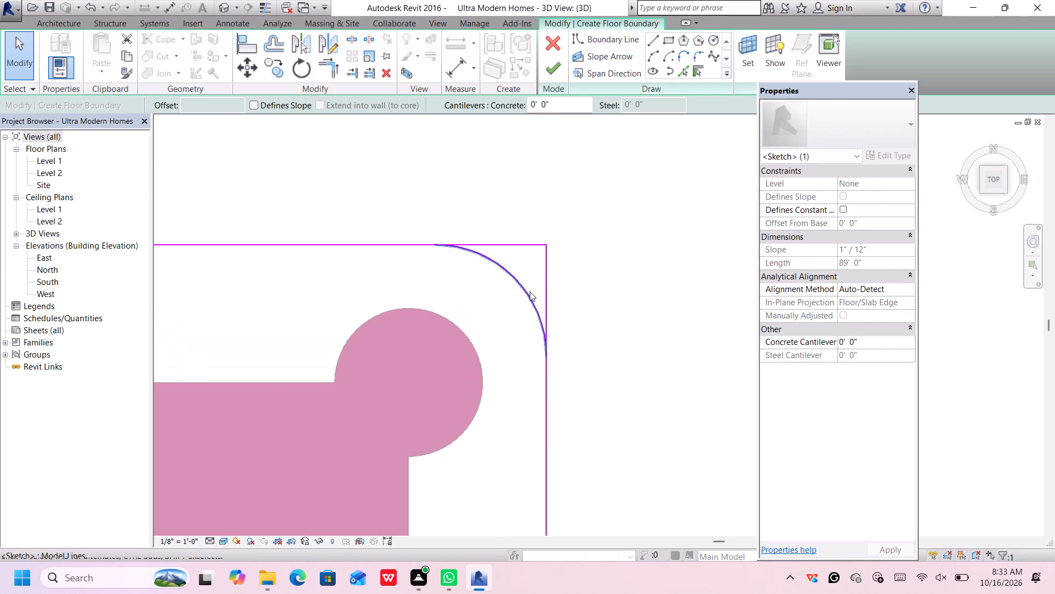
click(544, 282)
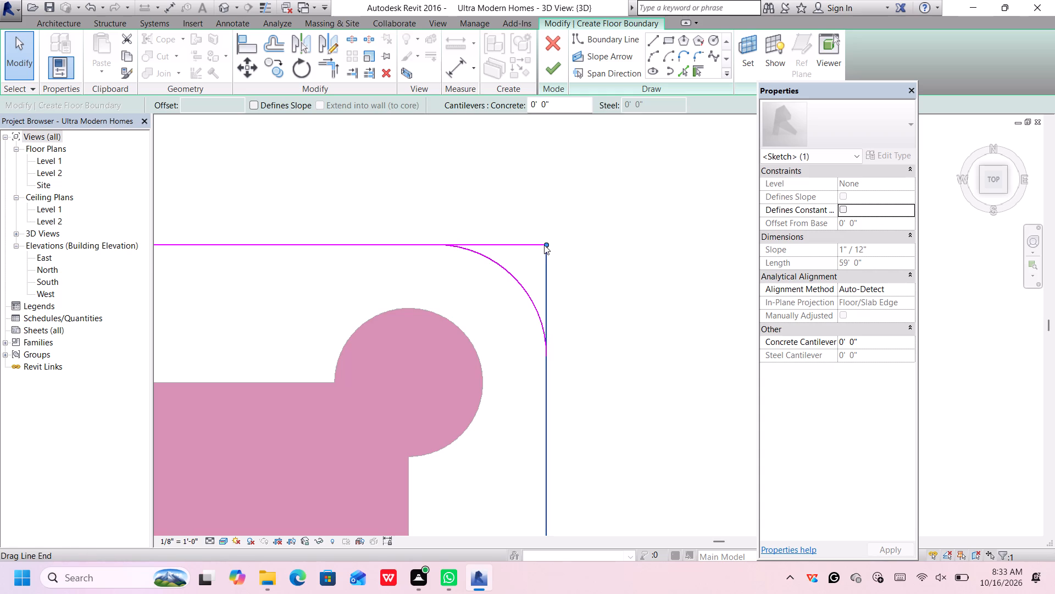
drag(548, 243, 555, 288)
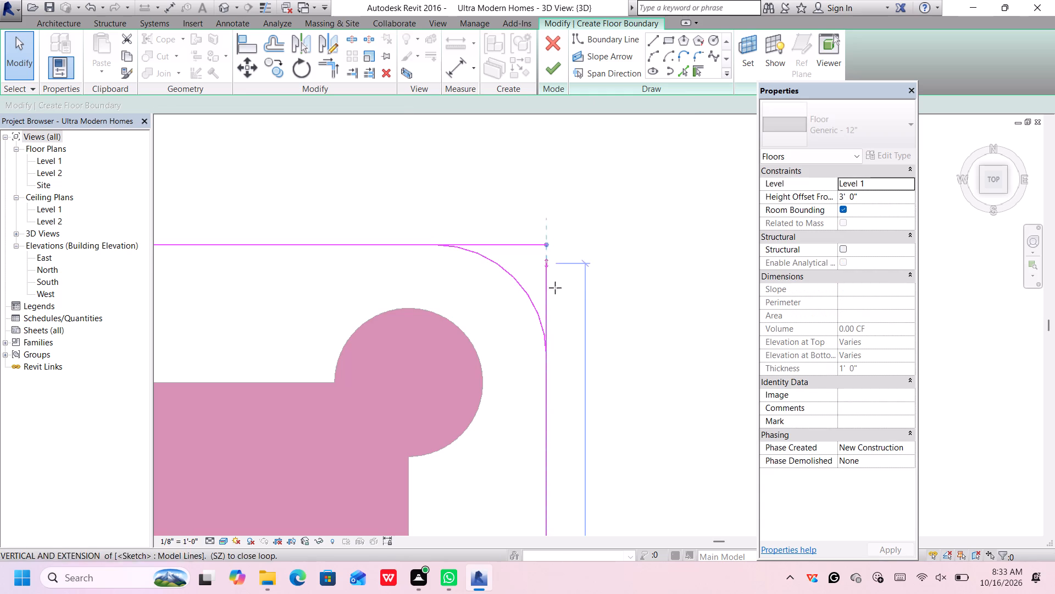
drag(555, 288, 551, 345)
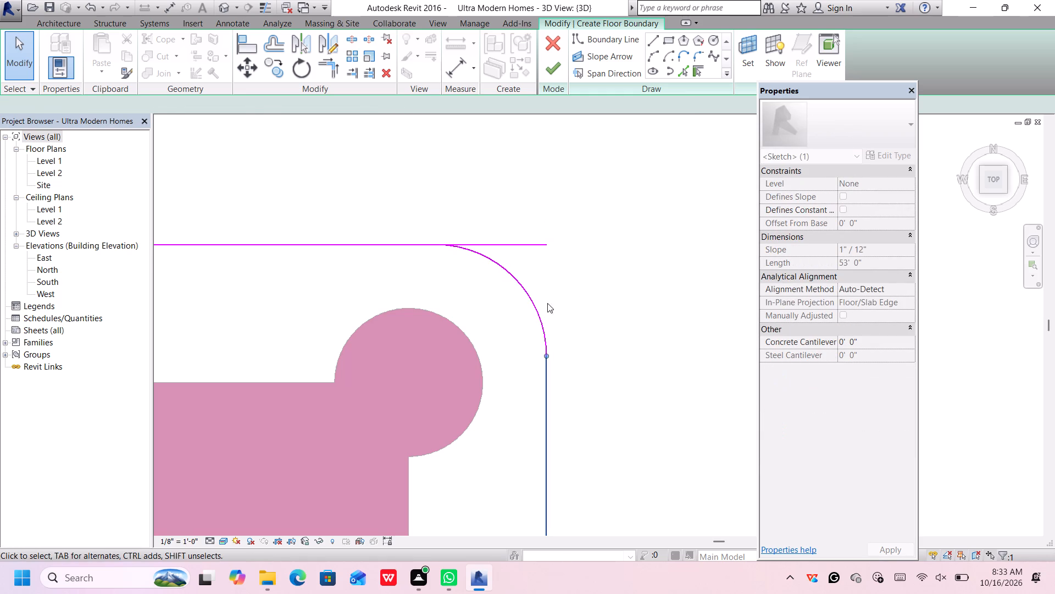
click(544, 246)
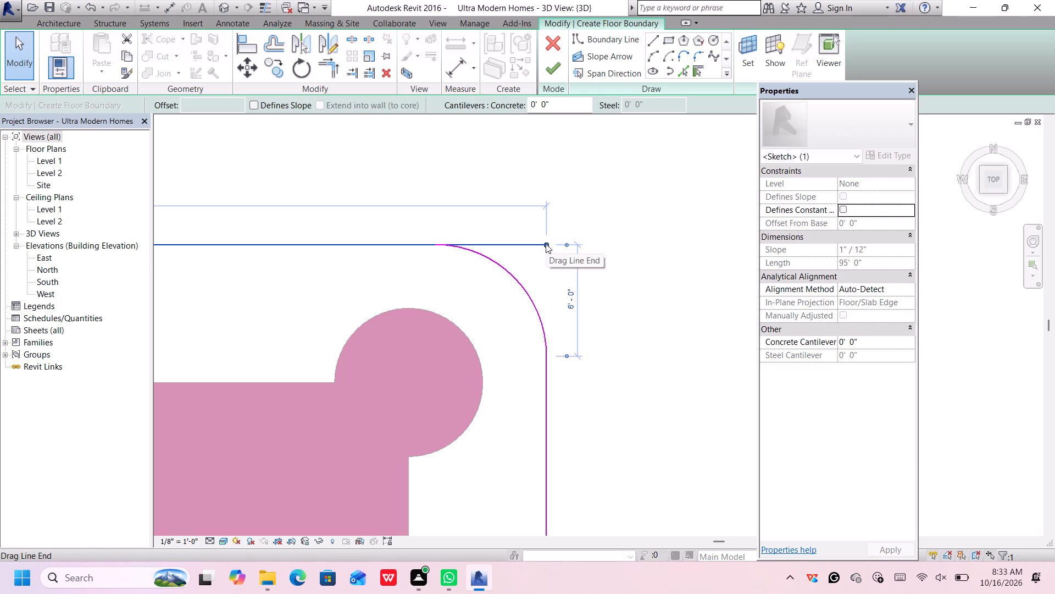
drag(546, 244, 437, 249)
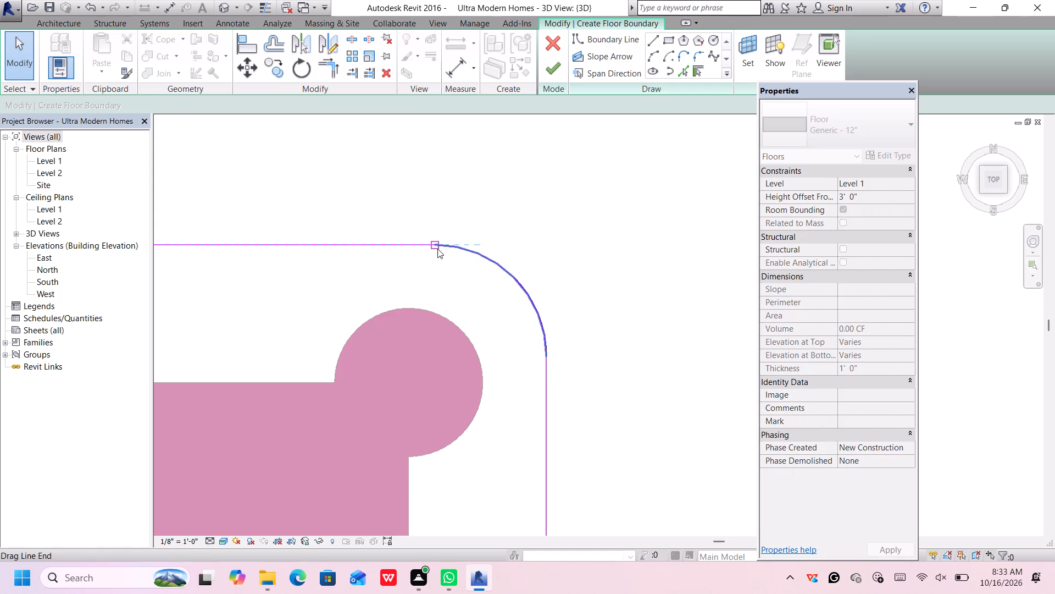
Shorten the north and west boundary lines at the northwest corner so they end at the corner arc's endpoints.
scroll(467, 289, down, 14)
middle_drag(486, 384, 496, 379)
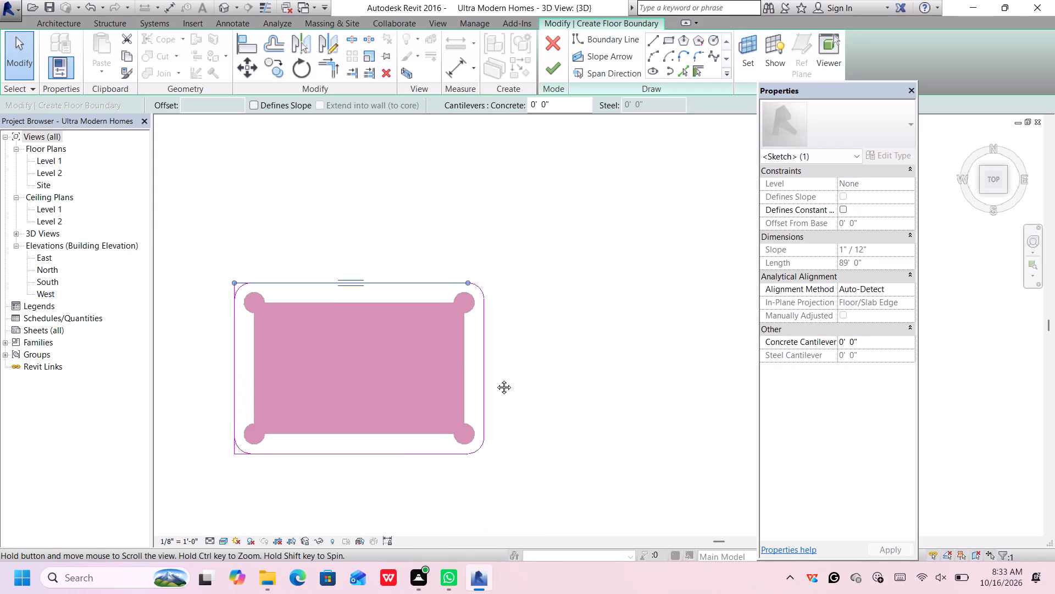
middle_drag(496, 379, 542, 352)
scroll(286, 252, up, 5)
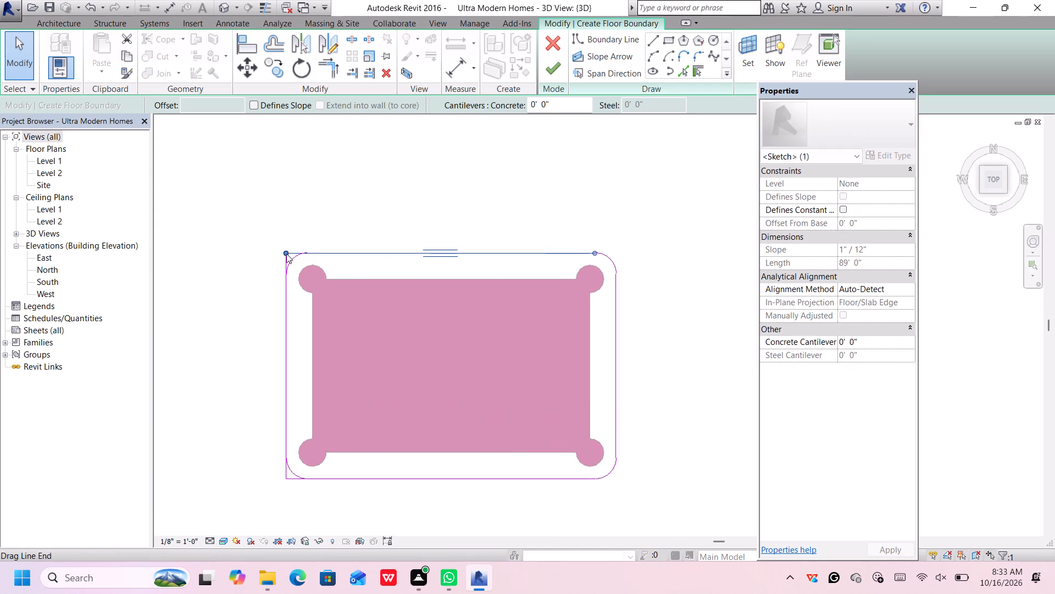
scroll(292, 258, up, 11)
click(297, 249)
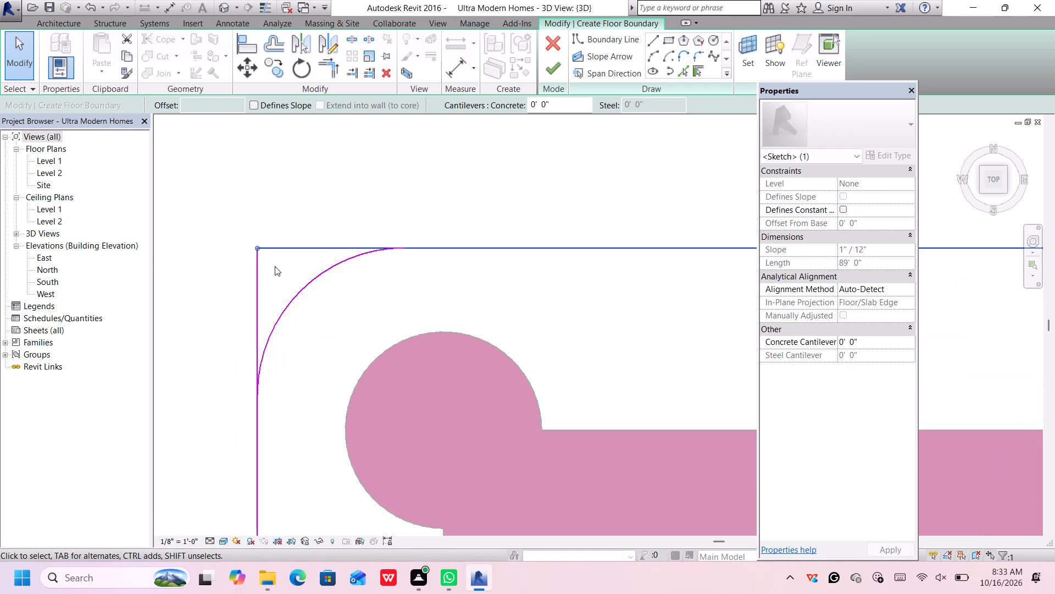
drag(257, 248, 350, 254)
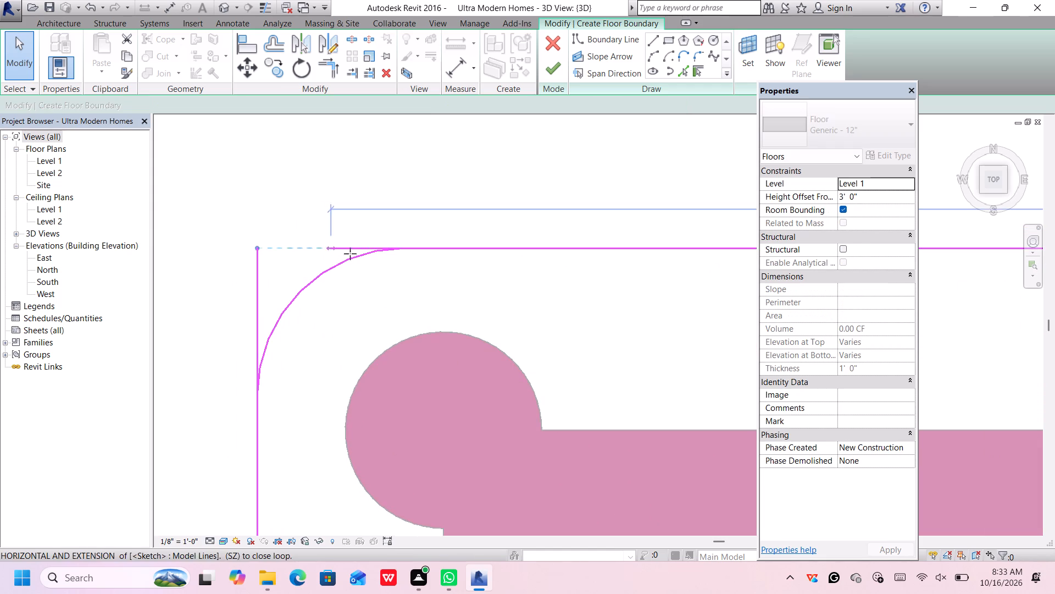
drag(350, 254, 395, 249)
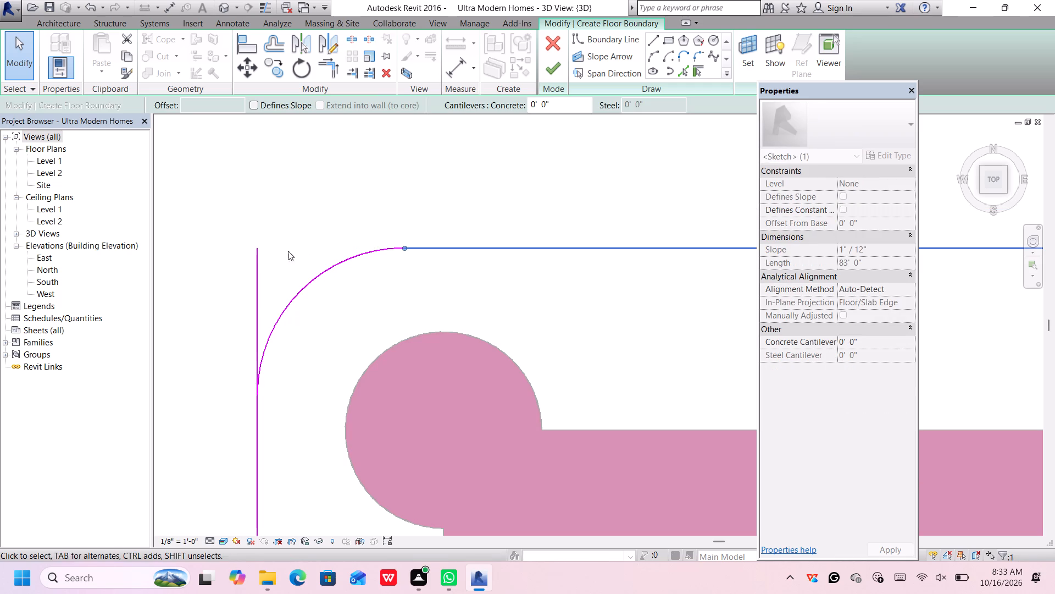
click(256, 261)
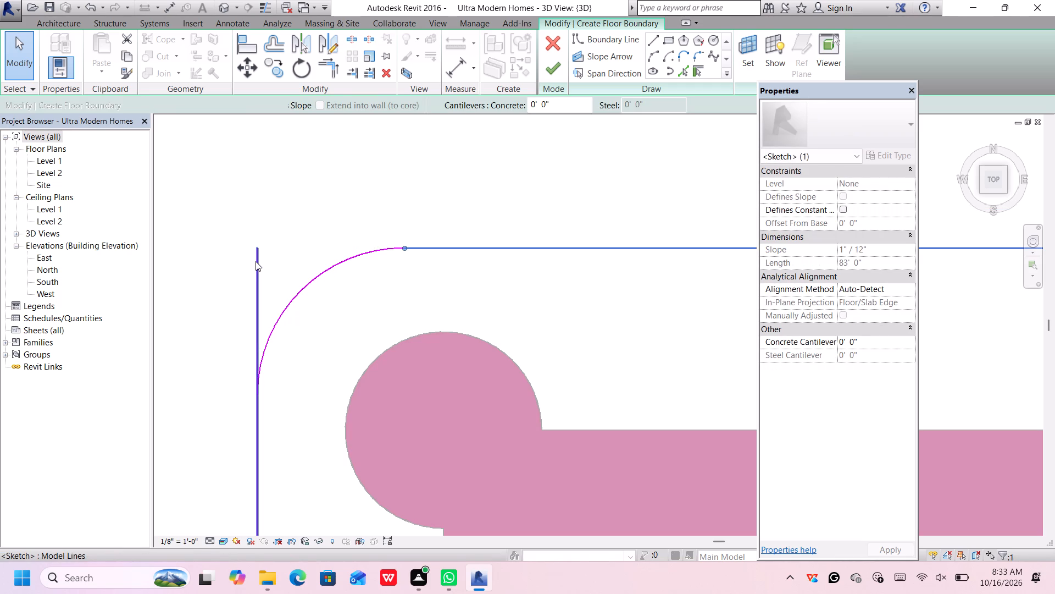
drag(254, 250, 261, 392)
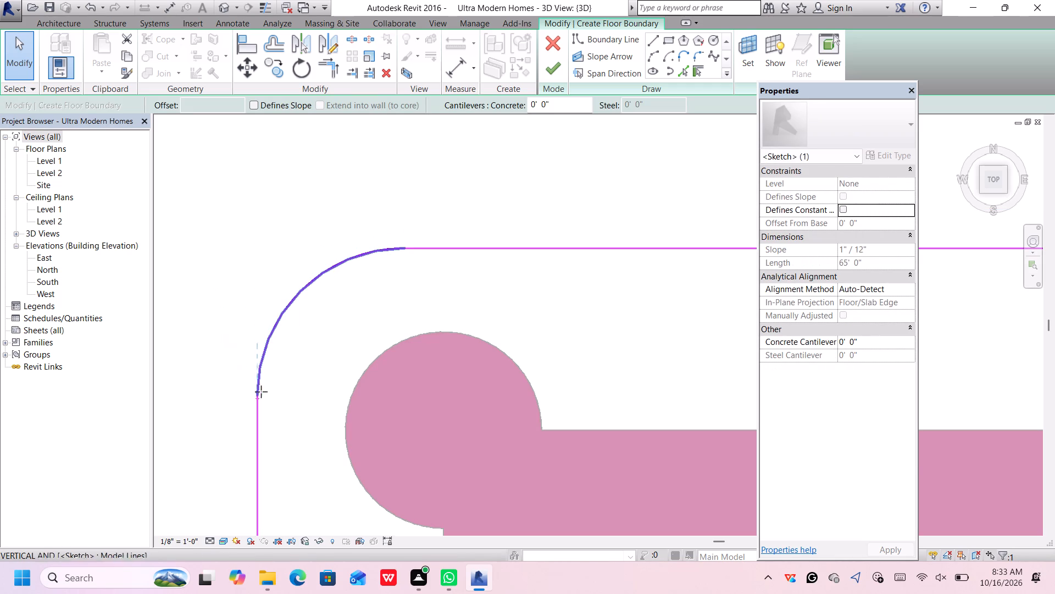
drag(261, 392, 260, 393)
Shorten the west and south boundary lines at the southwest corner so they end at the corner arc's endpoints.
scroll(273, 307, down, 14)
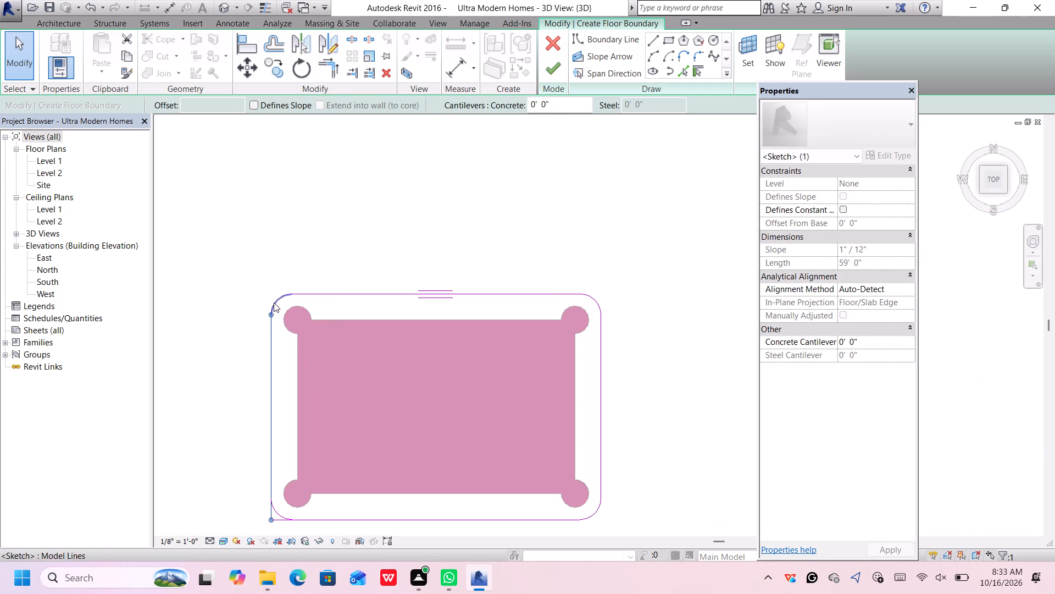
middle_drag(276, 435, 269, 282)
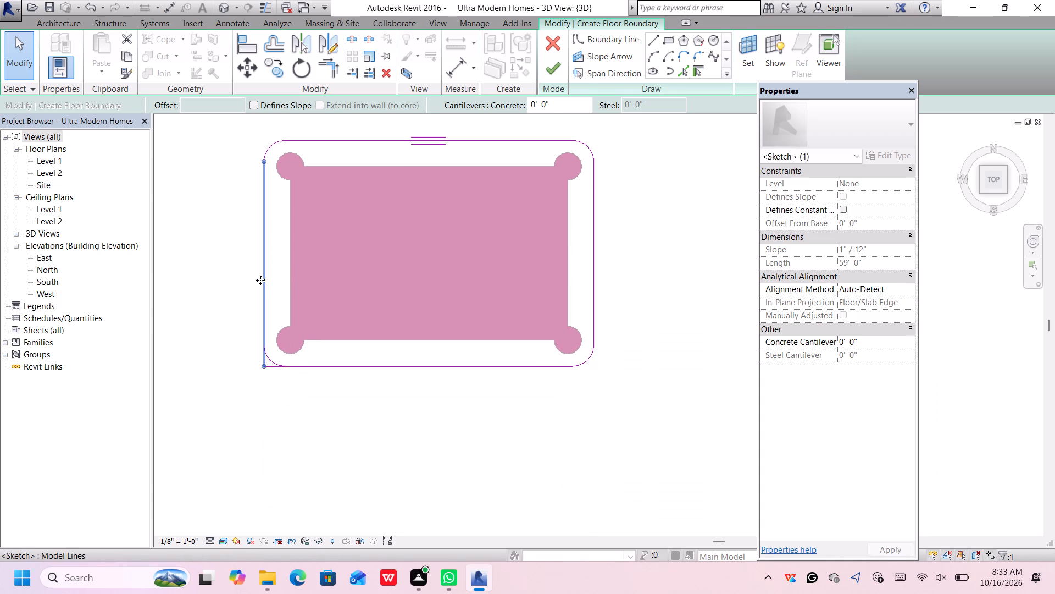
scroll(277, 332, up, 4)
scroll(266, 383, down, 3)
scroll(249, 365, up, 13)
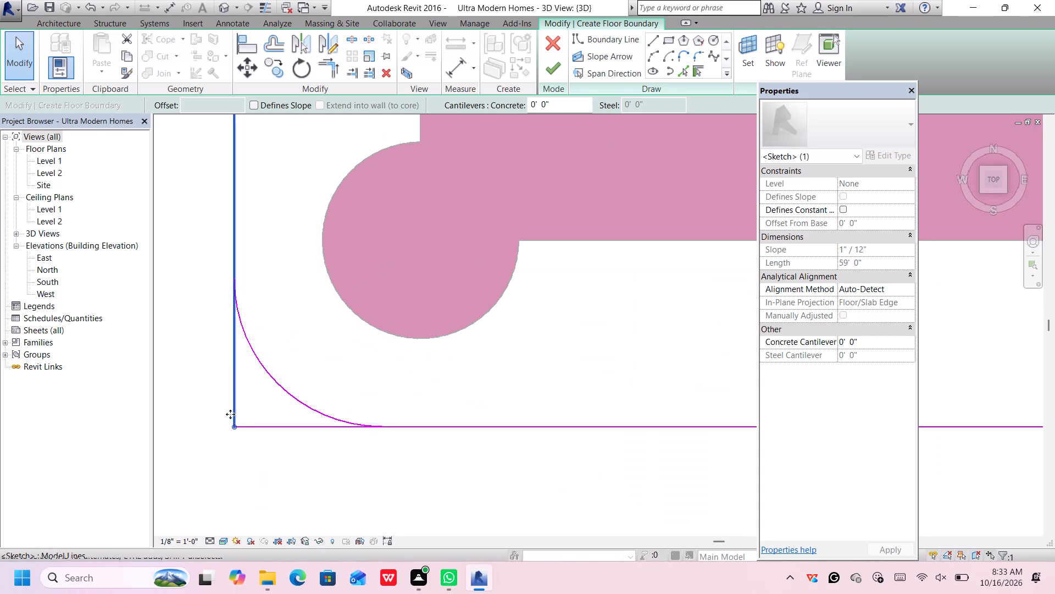
drag(234, 427, 238, 296)
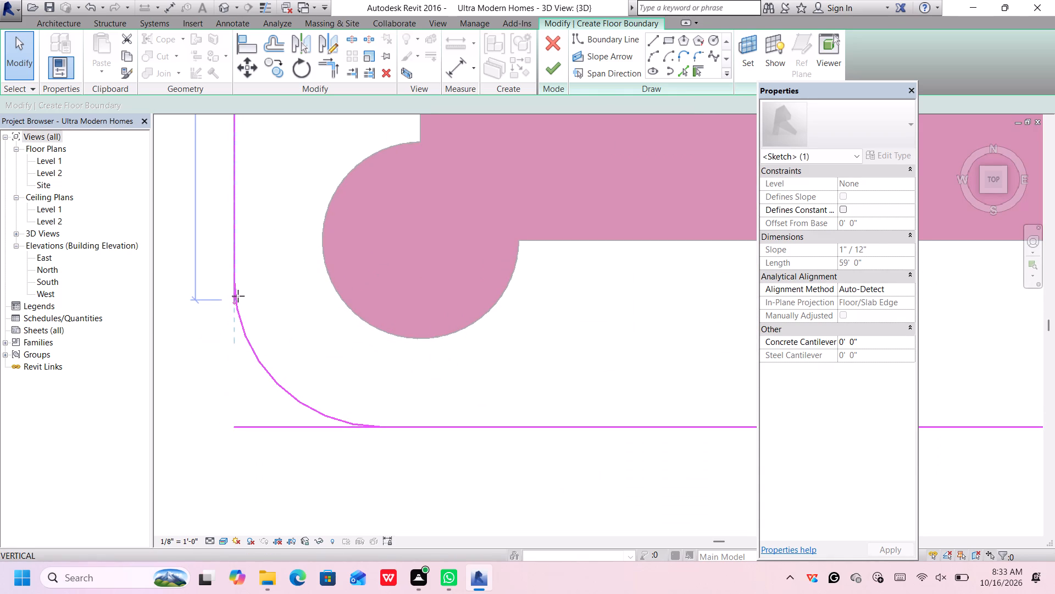
drag(238, 296, 234, 287)
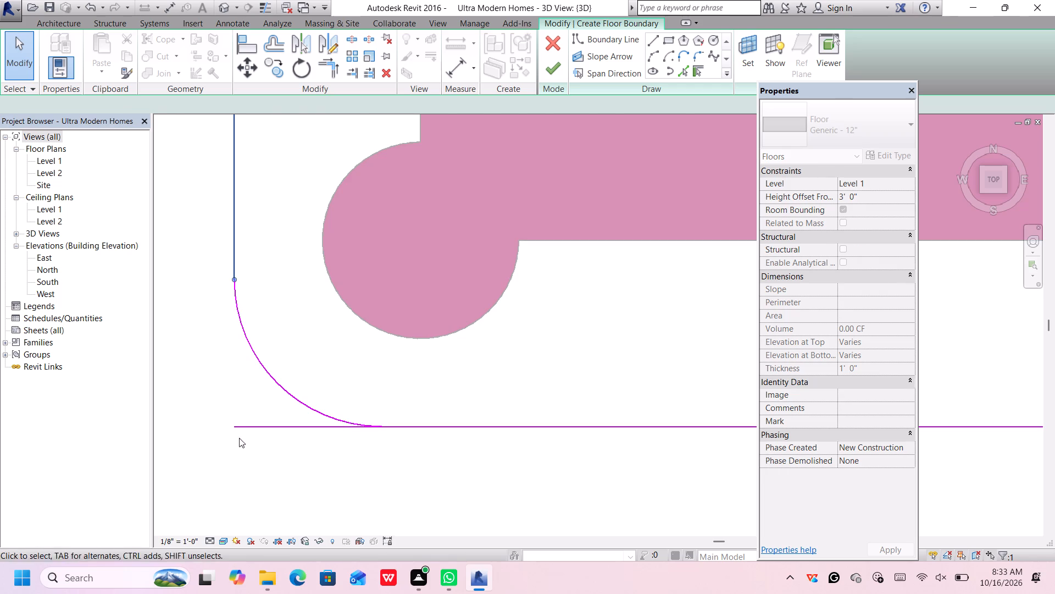
click(239, 424)
drag(234, 427, 294, 440)
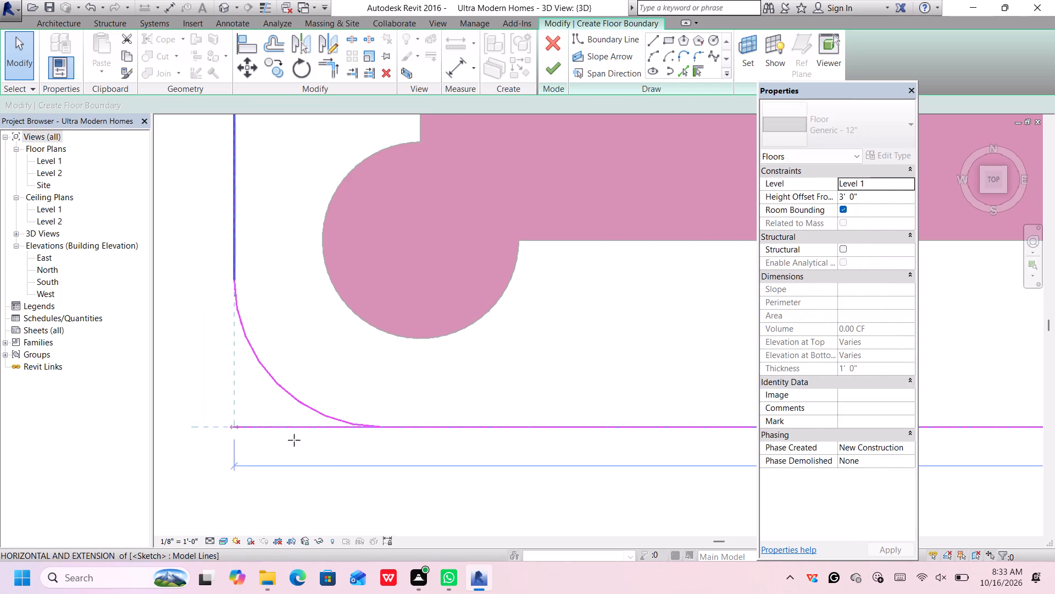
drag(294, 440, 384, 428)
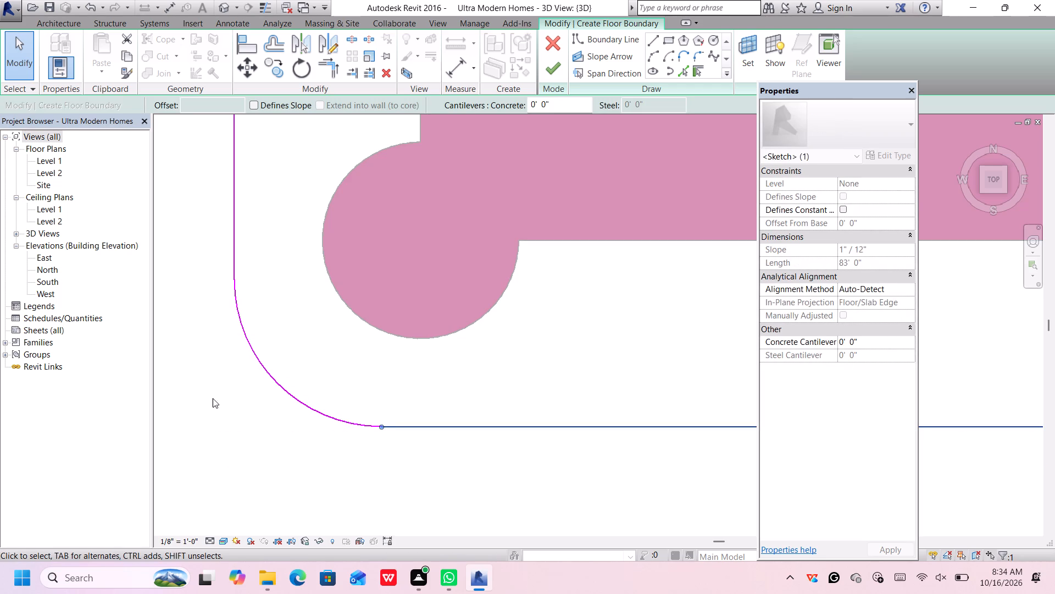
Finish the floor boundary sketch to create the rounded-corner slab.
scroll(275, 405, down, 12)
scroll(325, 364, down, 5)
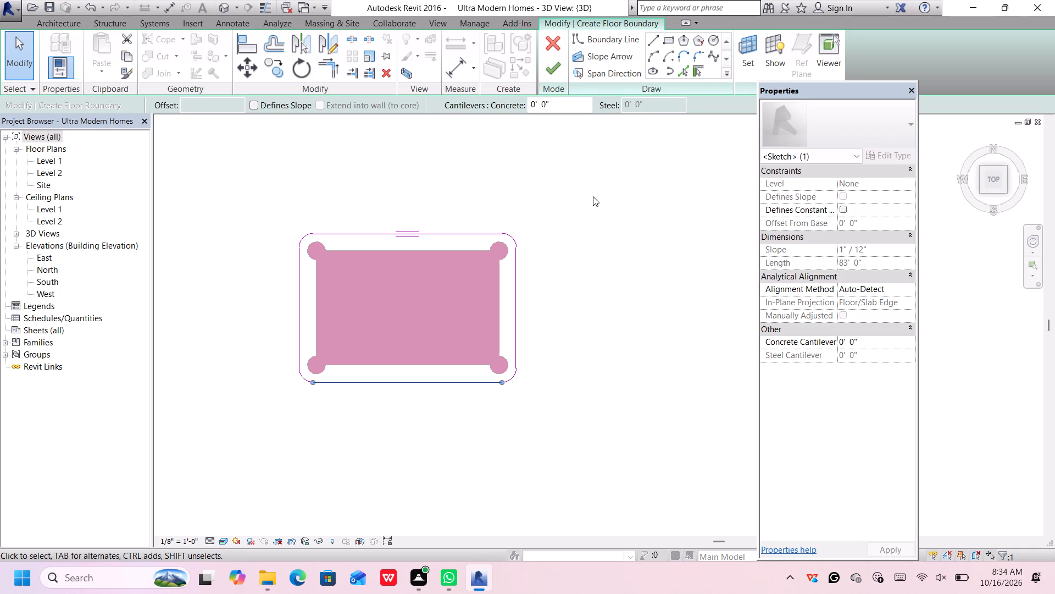
click(556, 80)
click(556, 68)
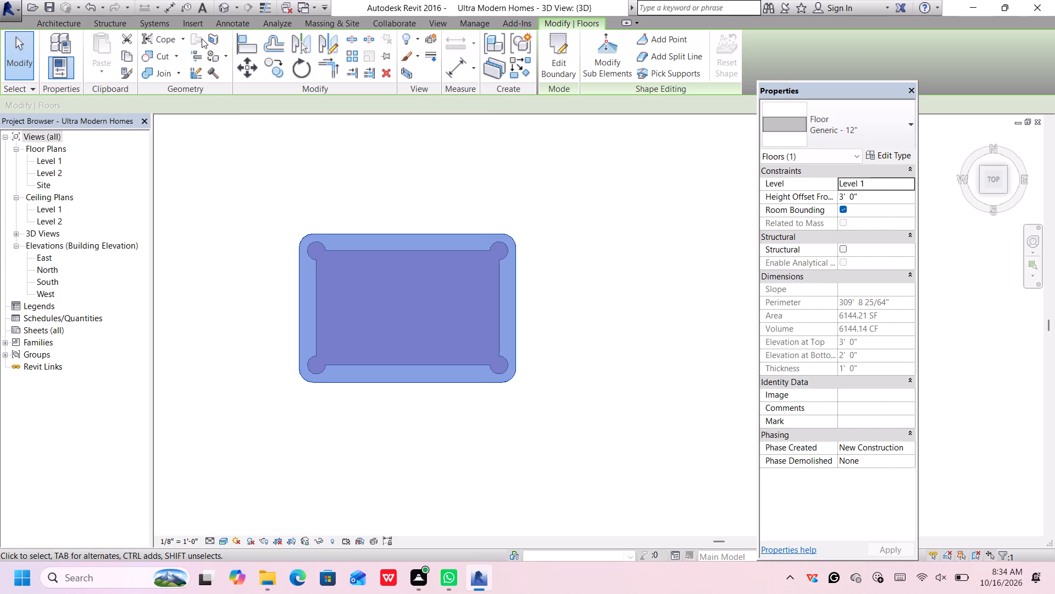
Change the new rounded-corner slab's floor type to Generic - 4'.
click(220, 9)
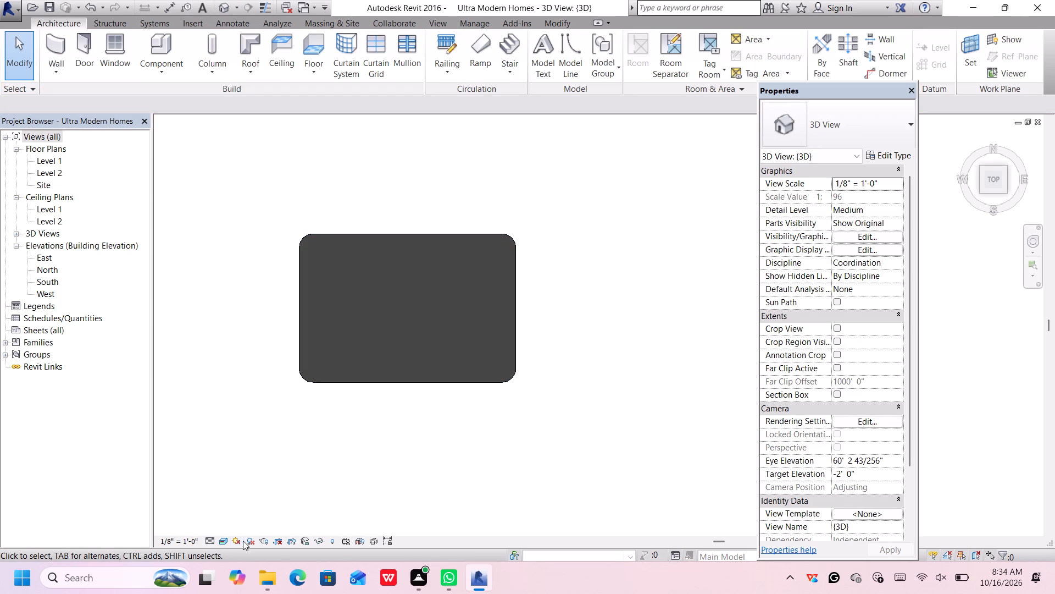
click(980, 191)
middle_drag(643, 399, 637, 397)
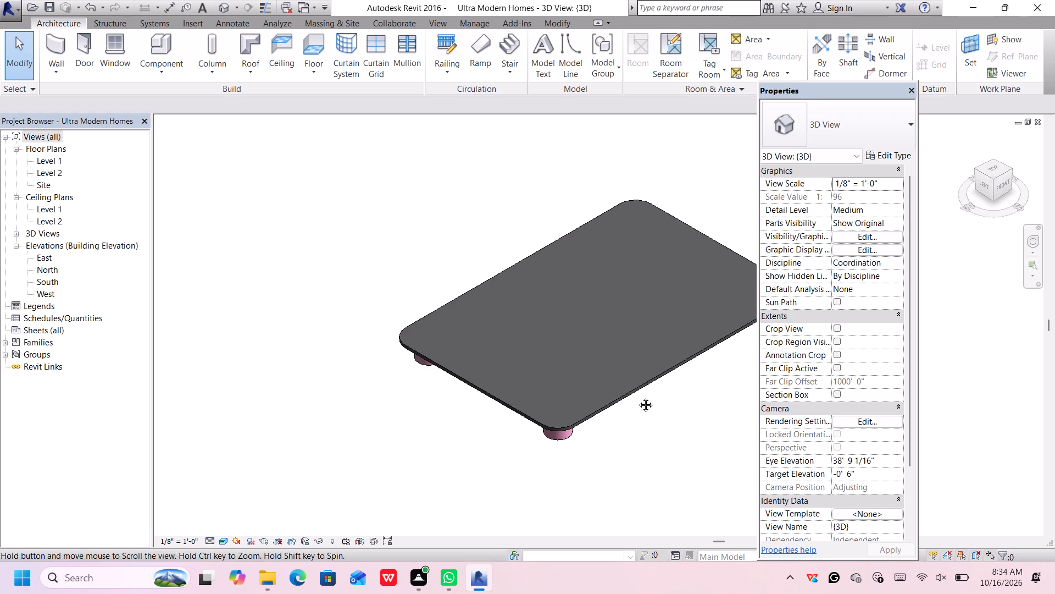
middle_drag(637, 397, 560, 369)
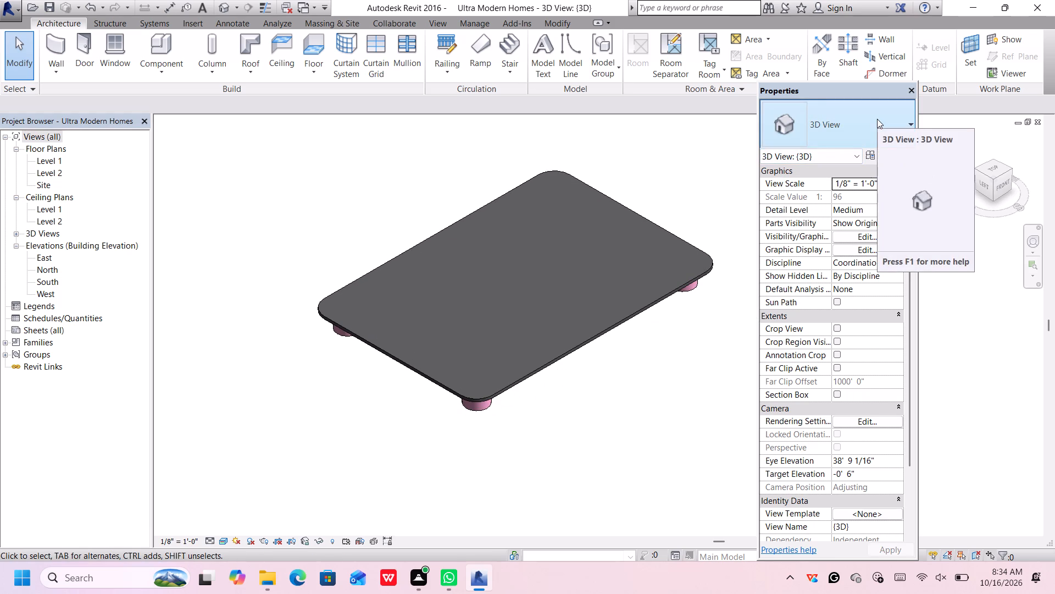
click(877, 119)
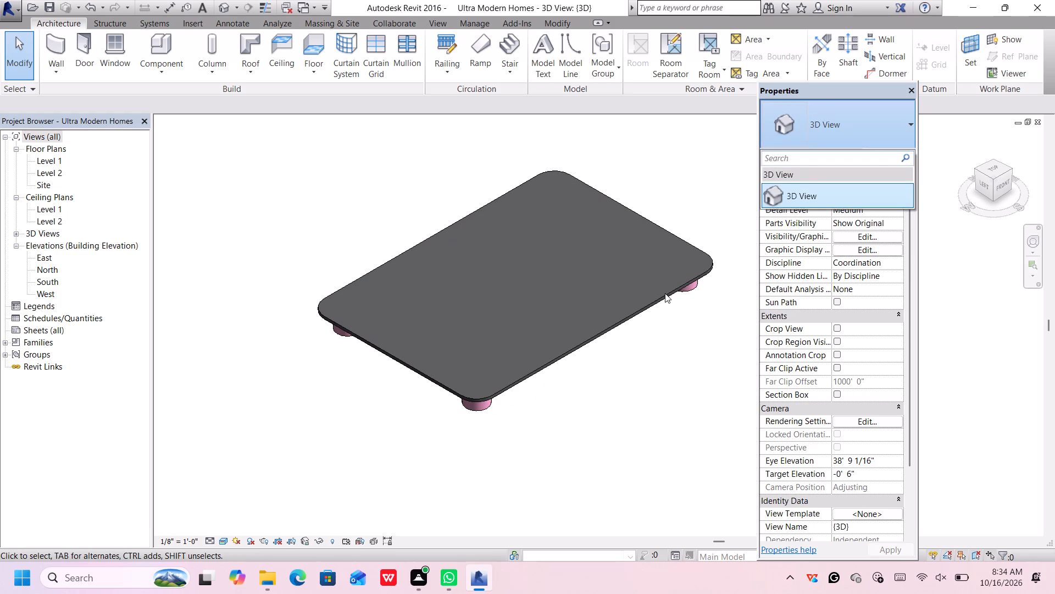
click(665, 293)
click(839, 117)
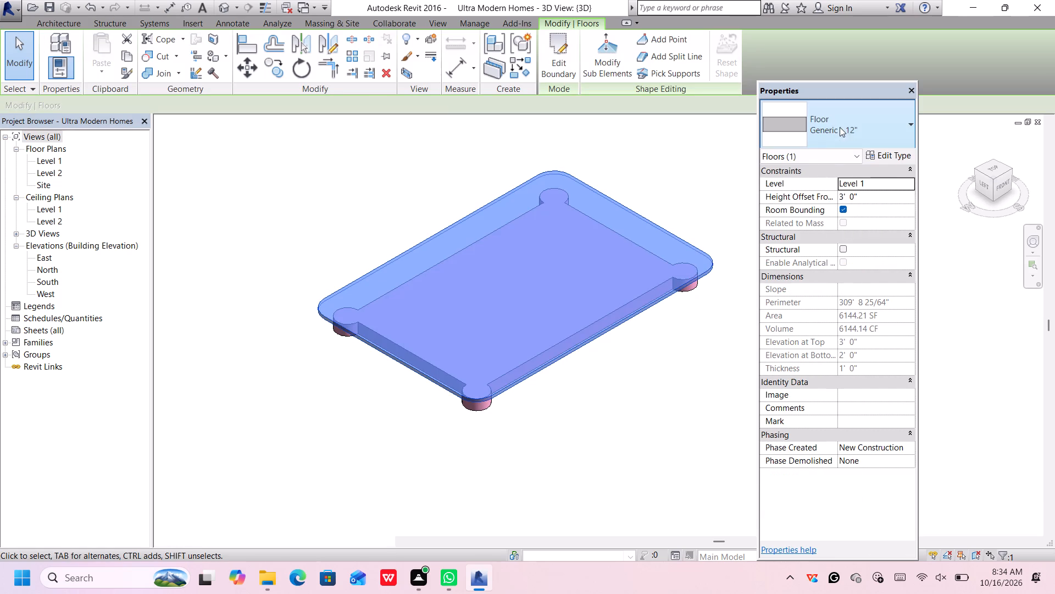
click(822, 277)
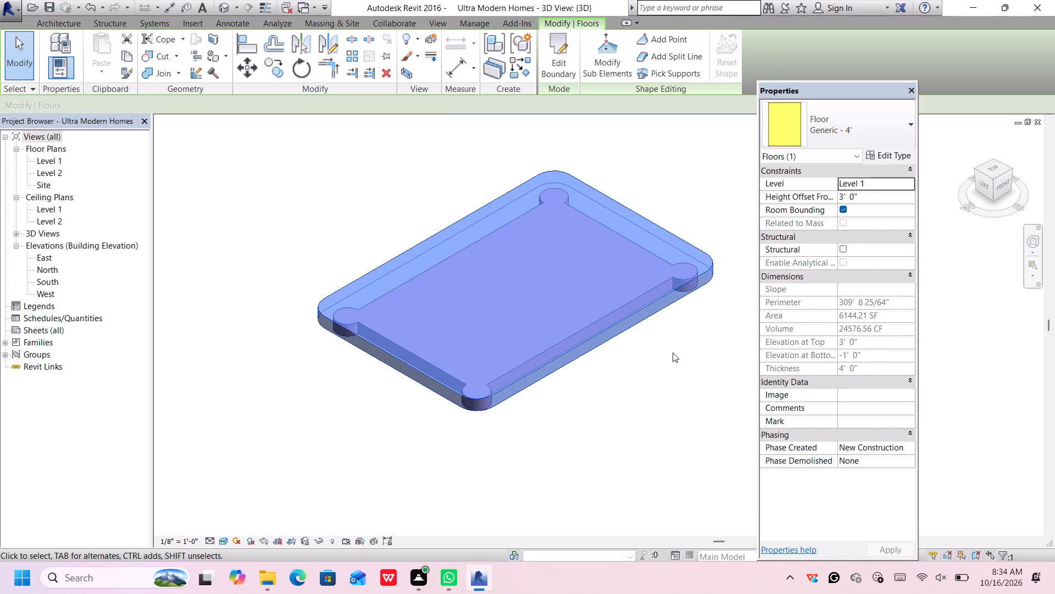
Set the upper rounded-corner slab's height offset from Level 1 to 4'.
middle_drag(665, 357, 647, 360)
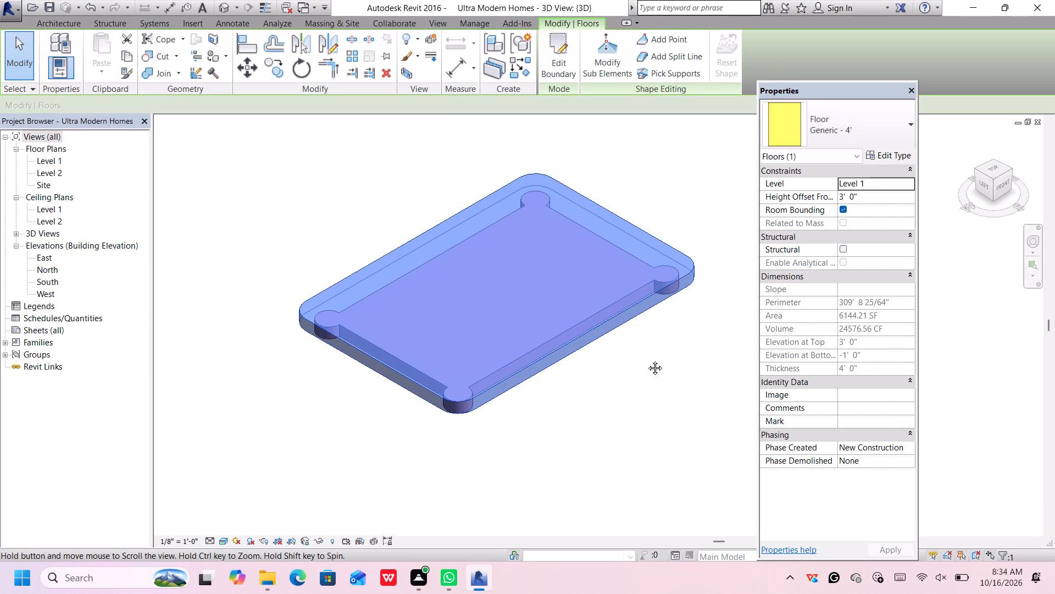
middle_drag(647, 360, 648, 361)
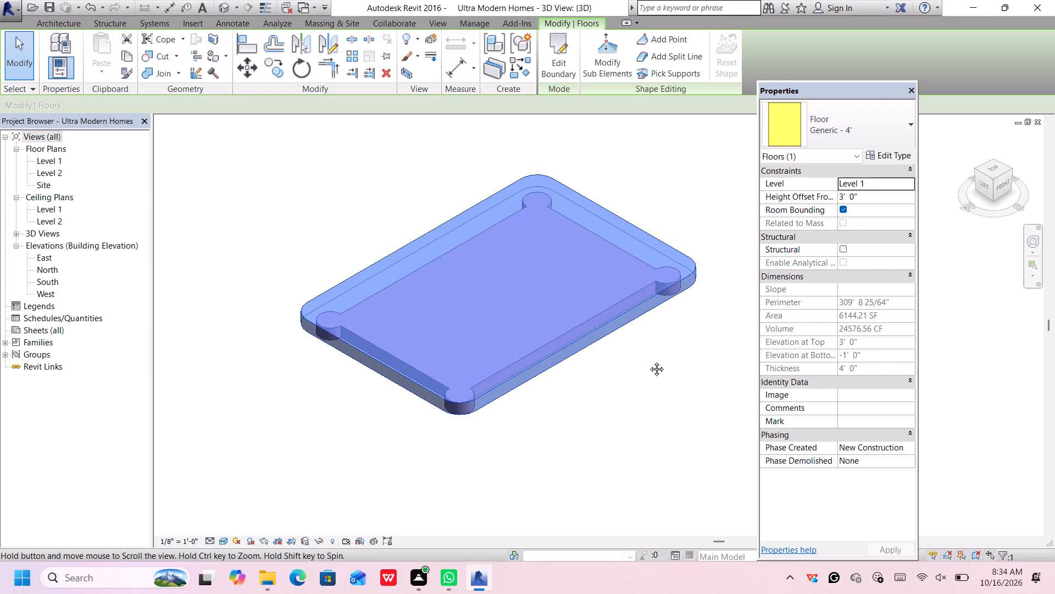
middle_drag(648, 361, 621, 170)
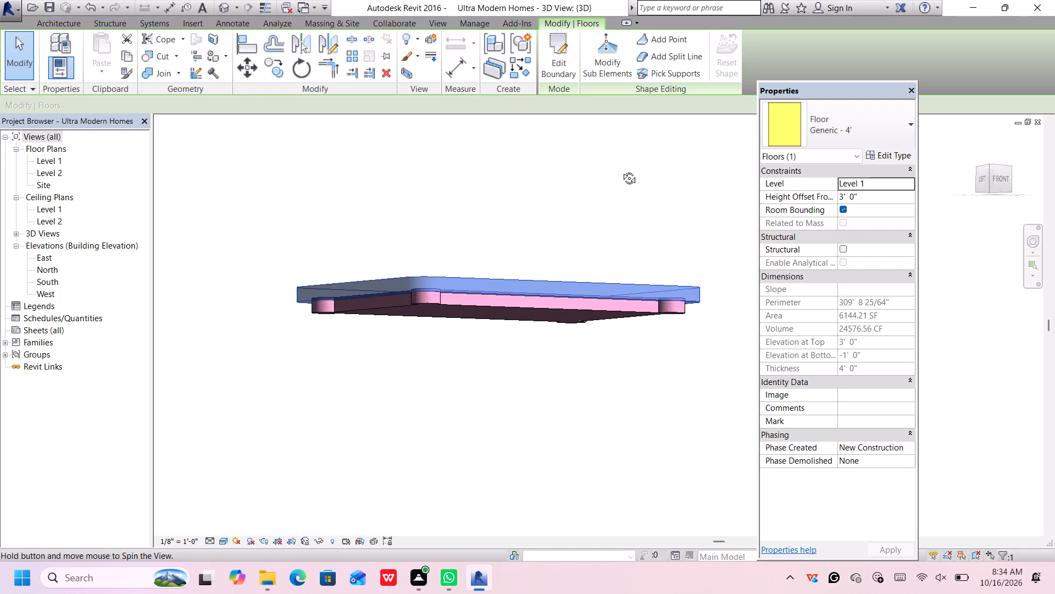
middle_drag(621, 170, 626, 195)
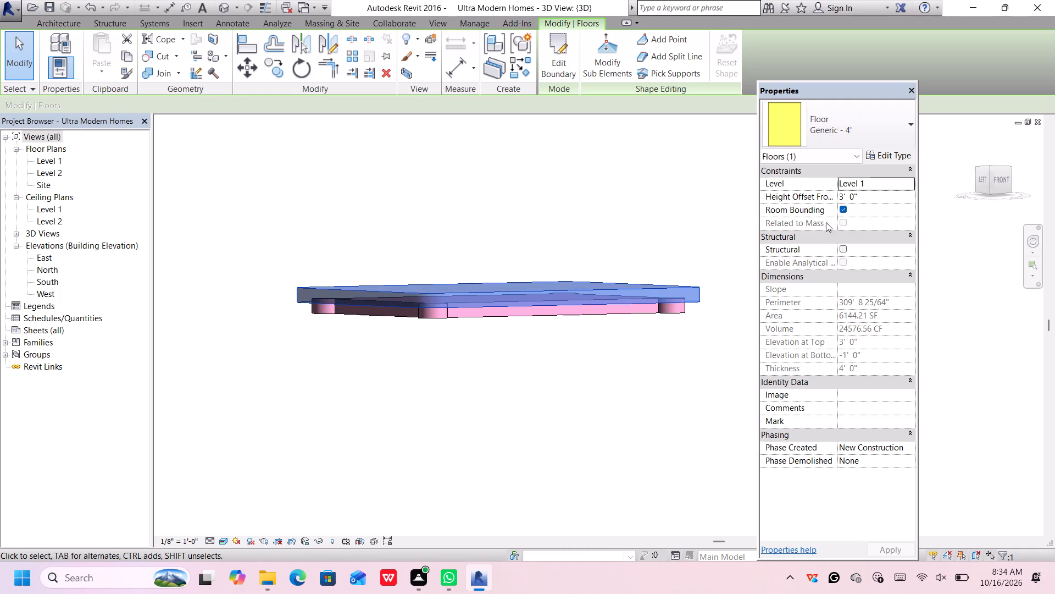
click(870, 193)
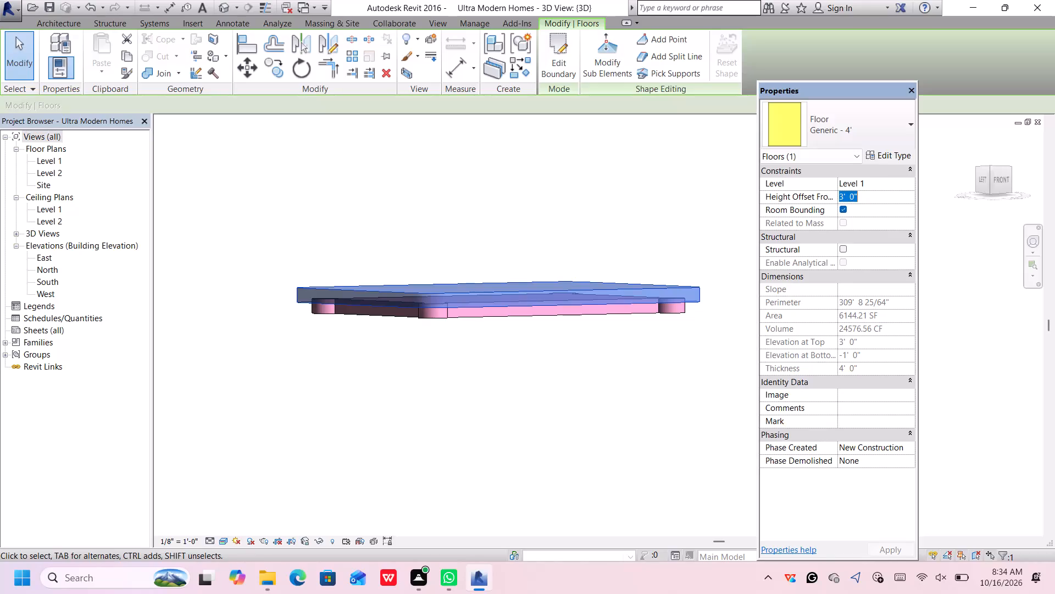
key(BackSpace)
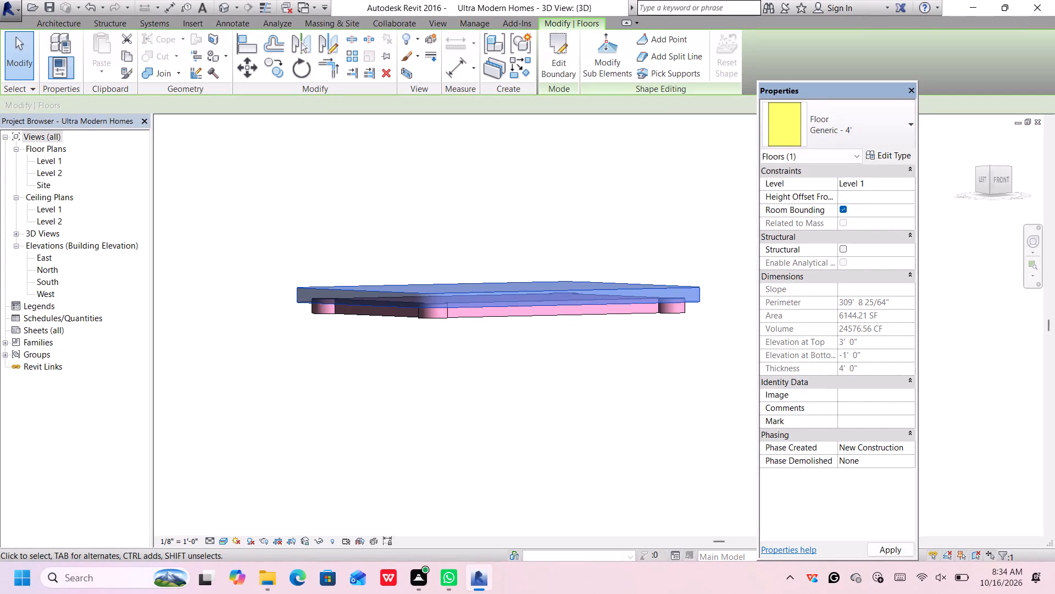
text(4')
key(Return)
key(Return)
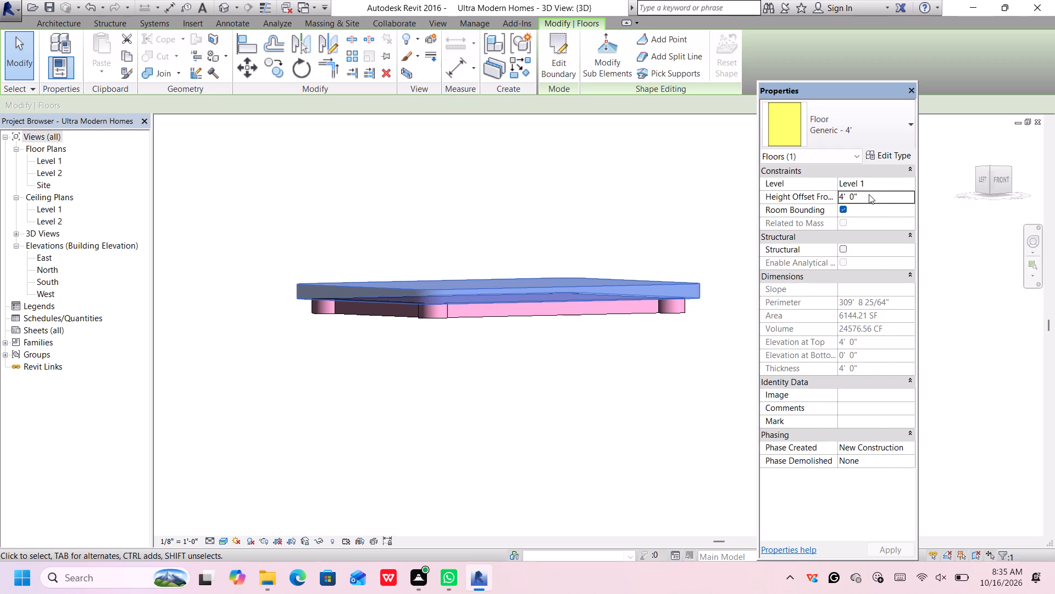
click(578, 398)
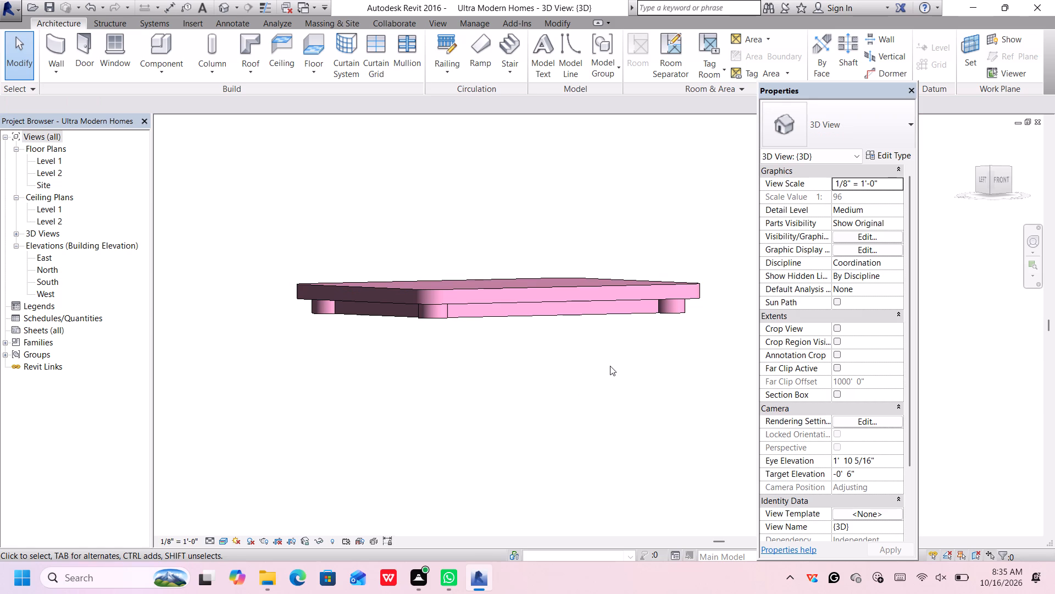
Examine from several angles how the rounded-corner slab sits on the base floor and its round corner projections.
scroll(610, 366, down, 3)
scroll(611, 367, up, 3)
middle_drag(625, 369, 625, 370)
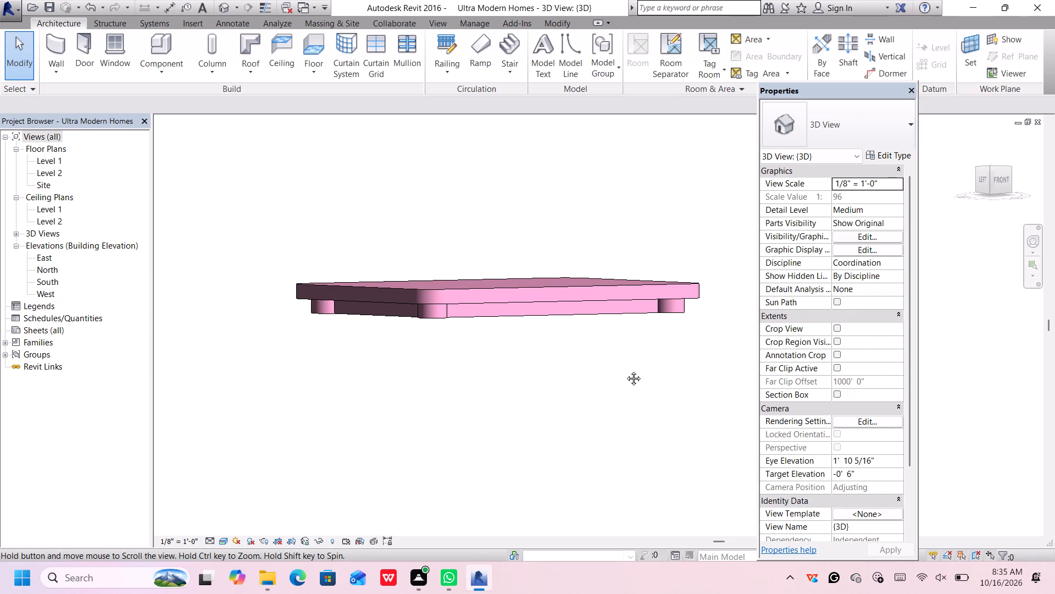
middle_drag(625, 370, 469, 356)
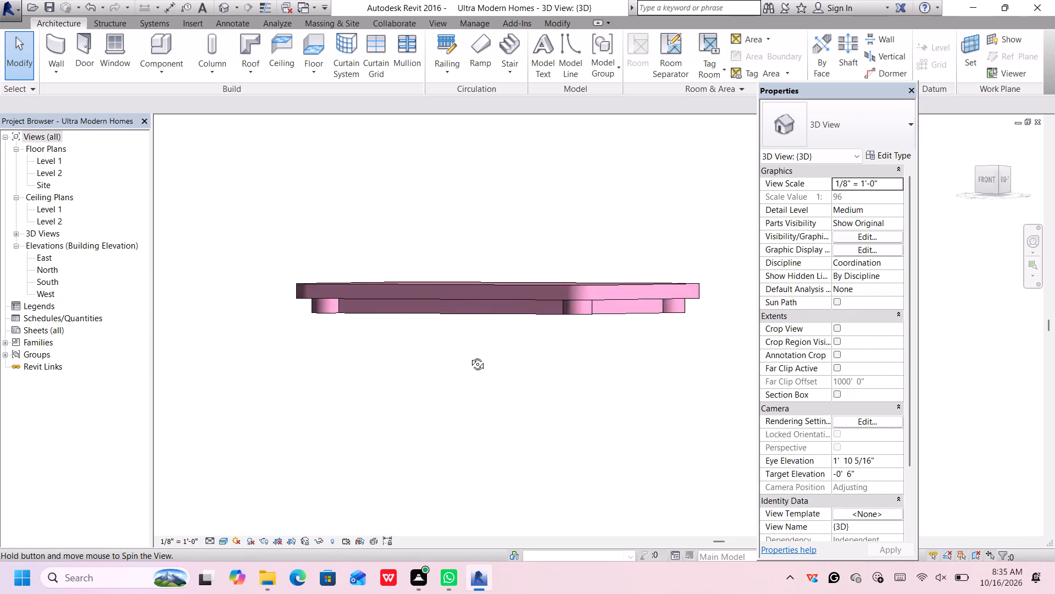
middle_drag(469, 356, 612, 393)
shift+middle_click(612, 393)
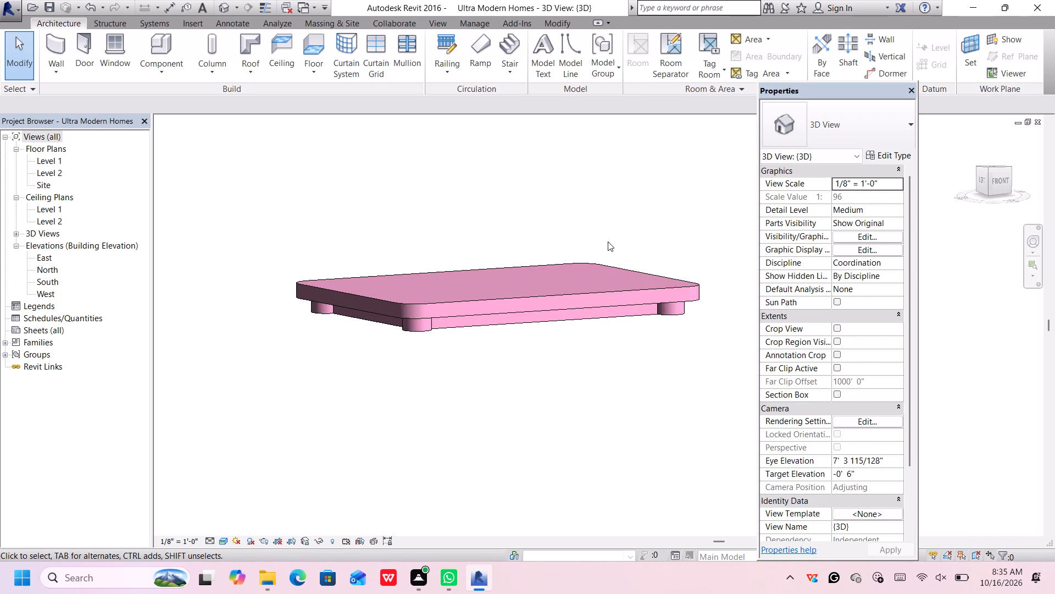
scroll(608, 241, down, 1)
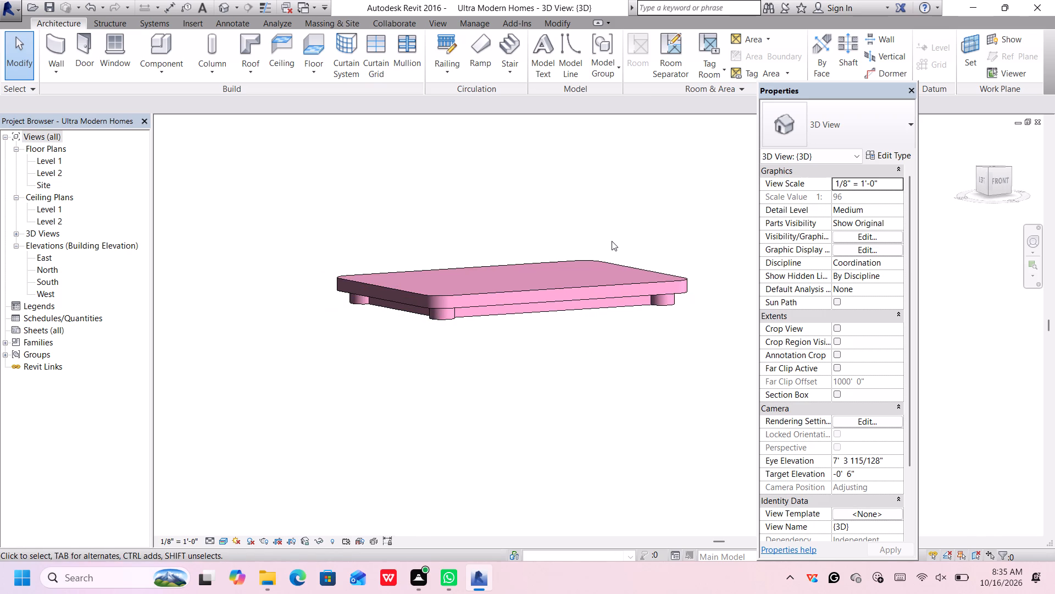
middle_drag(612, 243, 608, 262)
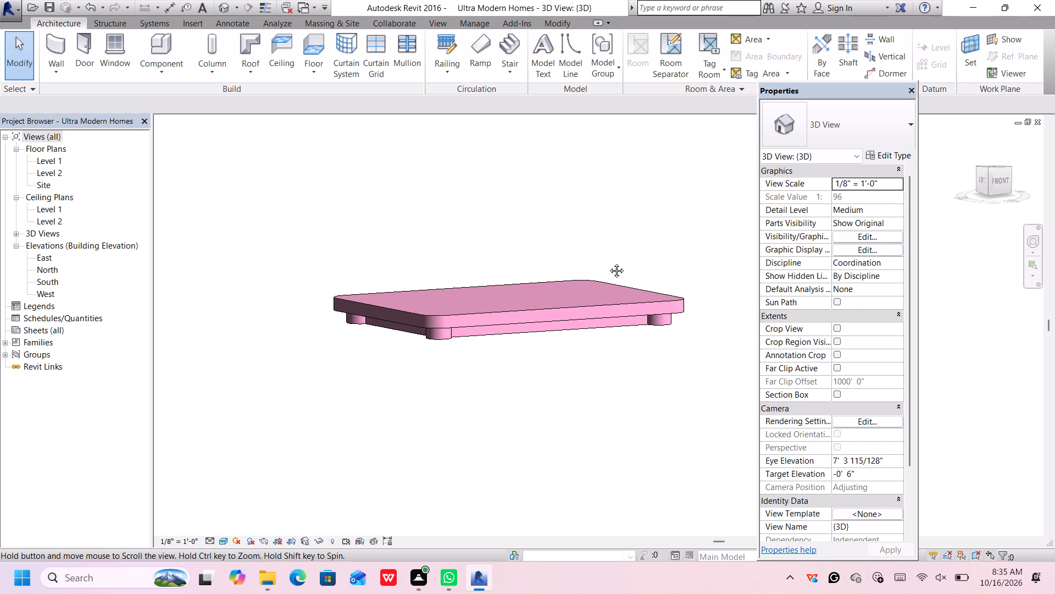
middle_drag(608, 262, 569, 240)
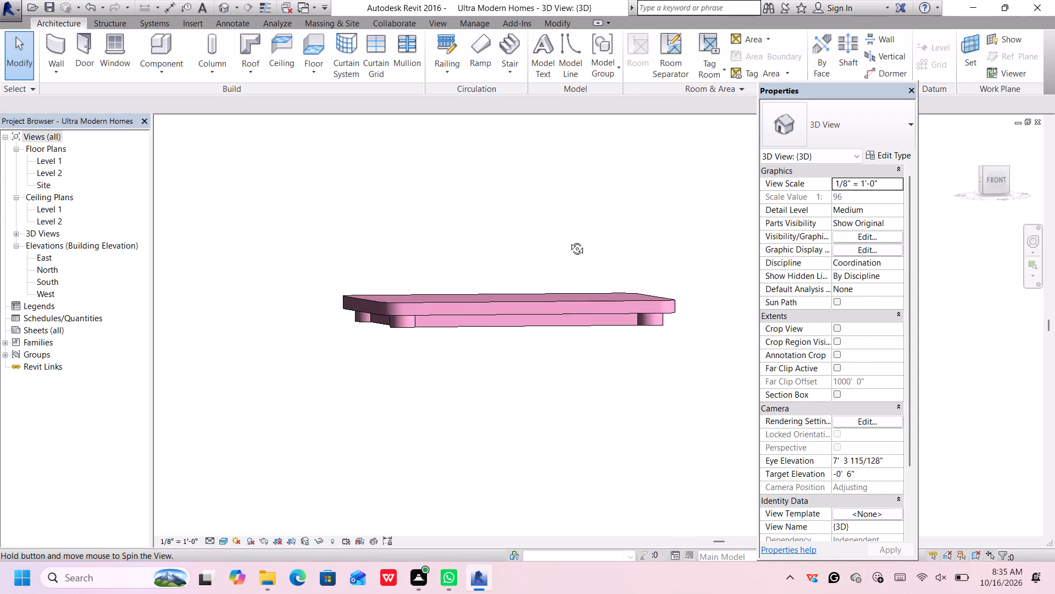
middle_drag(569, 240, 578, 248)
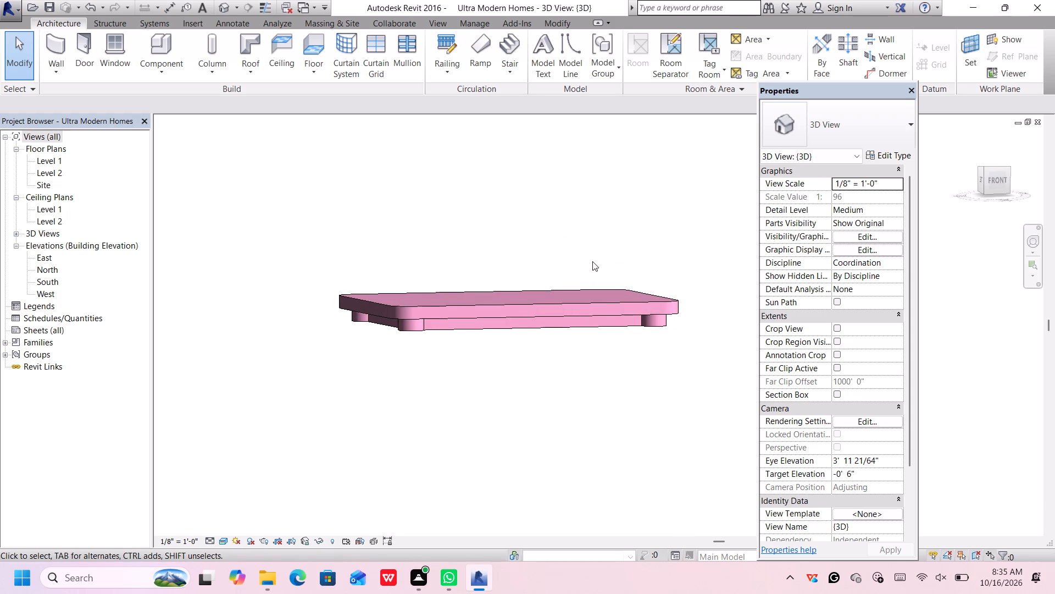
Change the upper rounded-corner slab's floor type to Generic - 3'.
click(569, 305)
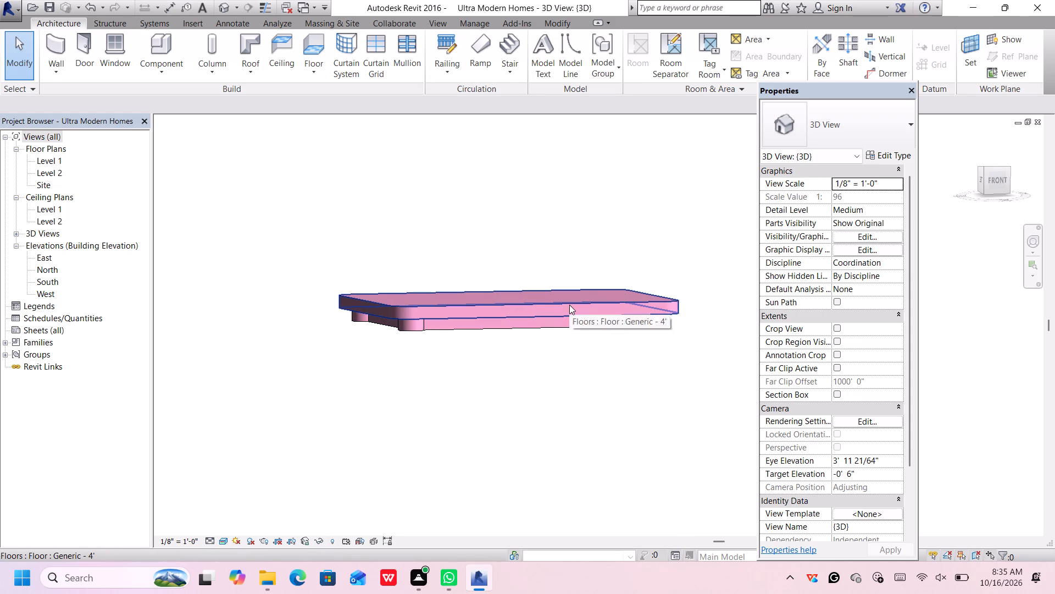
click(860, 116)
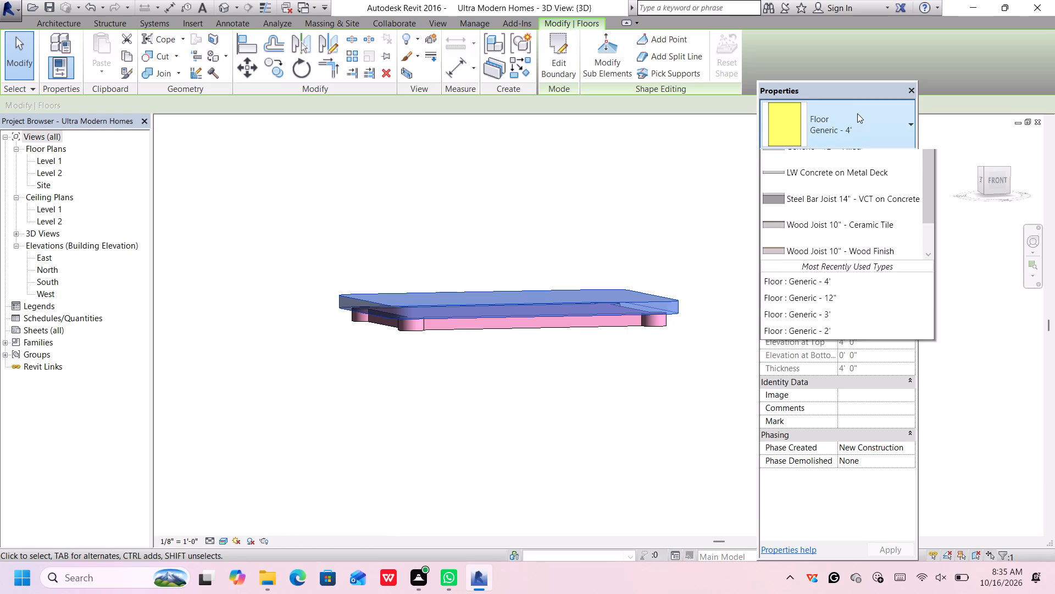
click(839, 246)
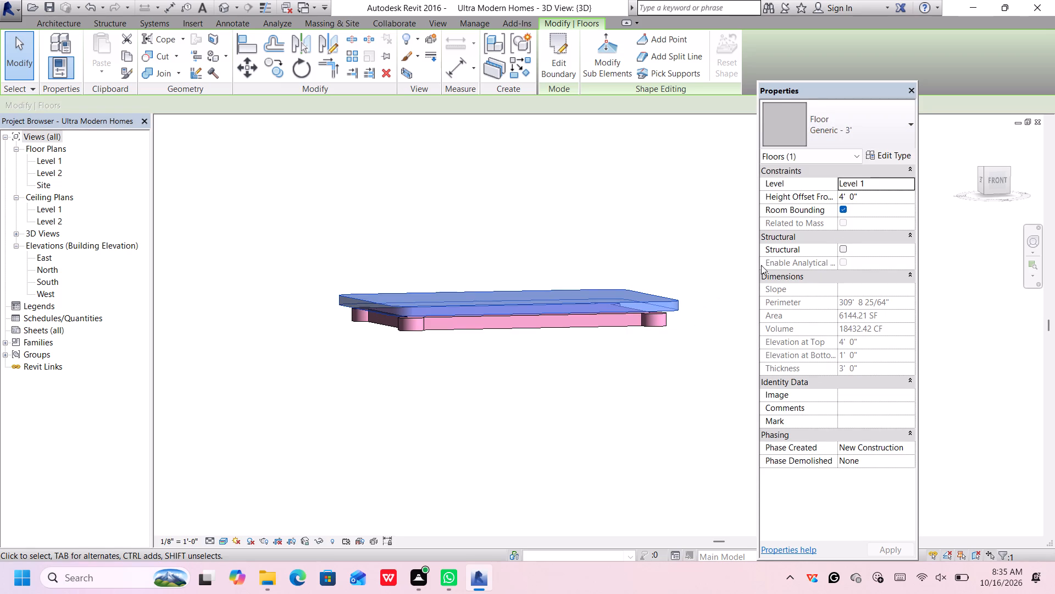
Set the upper rounded-corner slab's height offset from Level 1 to 3'.
click(874, 195)
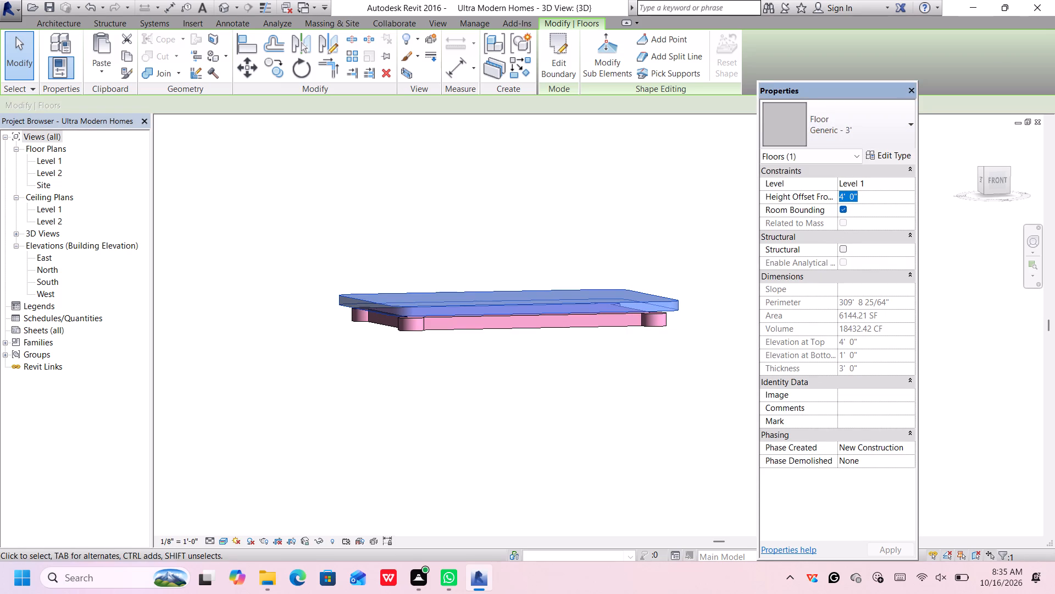
key(BackSpace)
text(3')
key(Return)
key(Return)
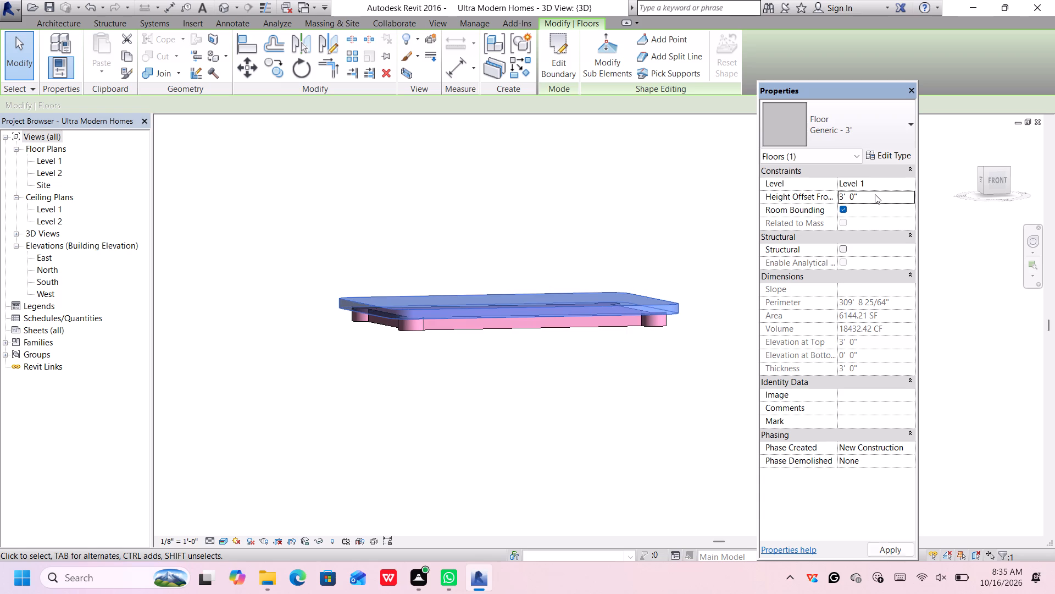
Assign the pink Parking Stripe material to the structure layer of the Generic - 3' floor type.
click(884, 152)
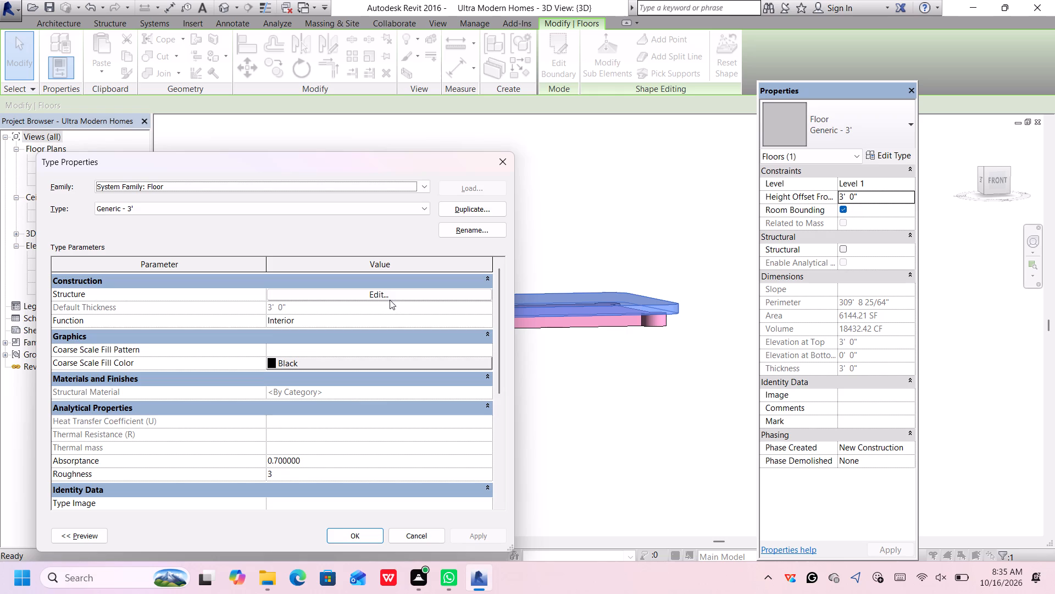
click(393, 293)
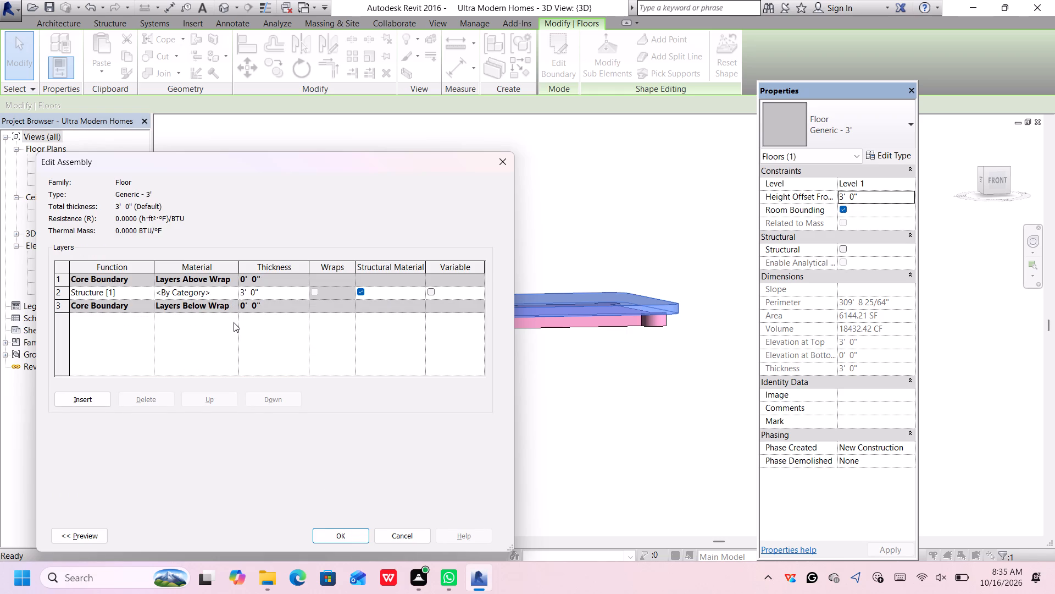
click(235, 294)
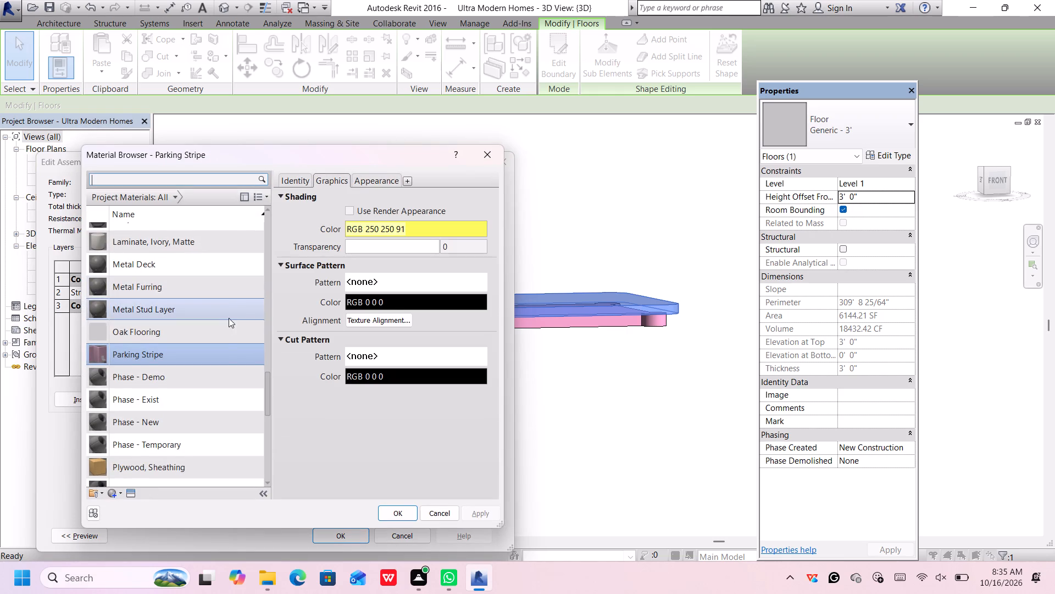
click(221, 353)
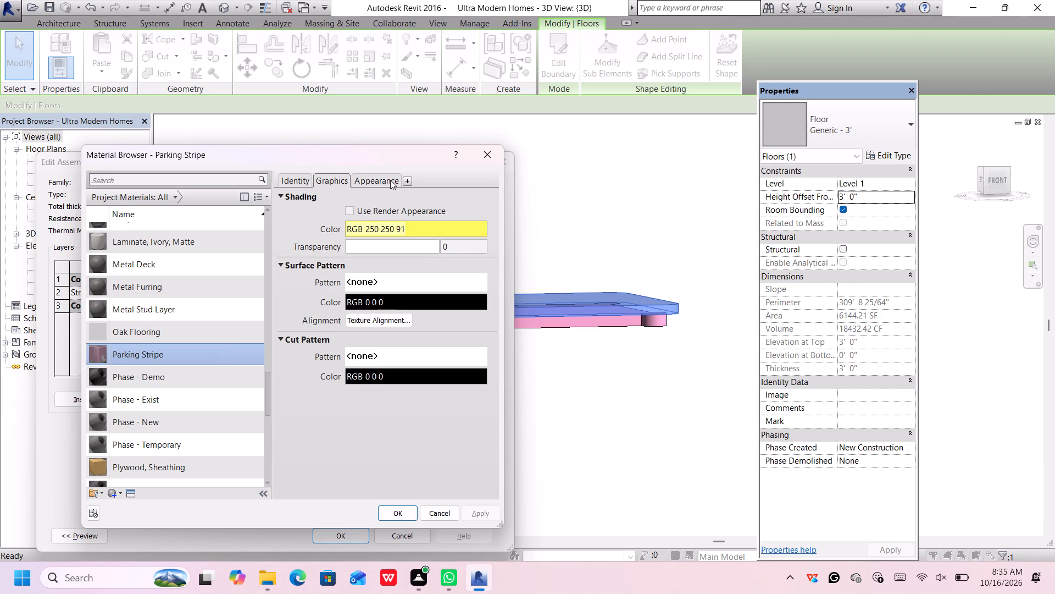
click(390, 180)
click(399, 514)
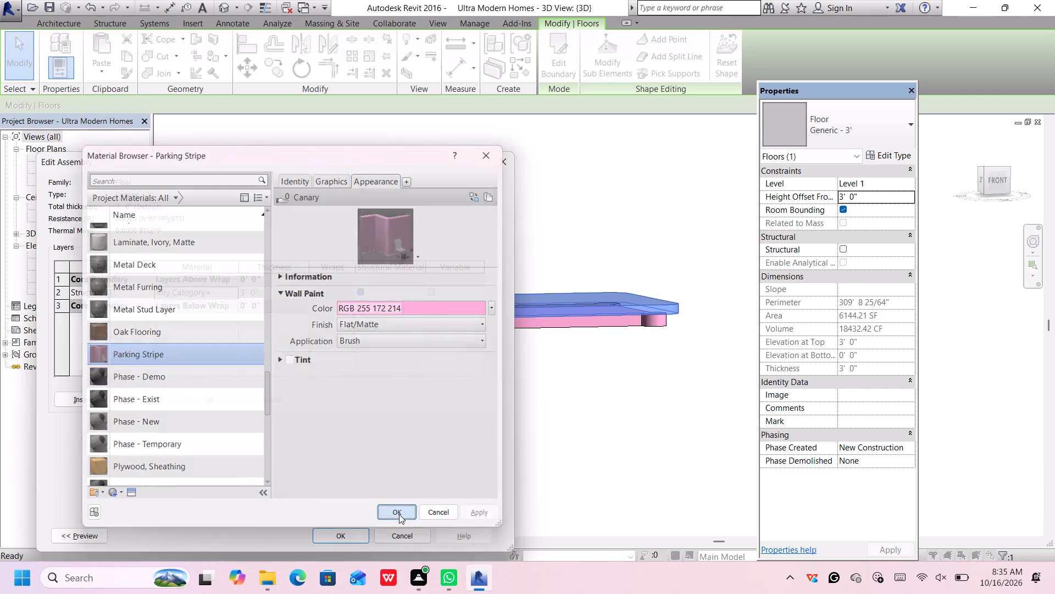
click(341, 532)
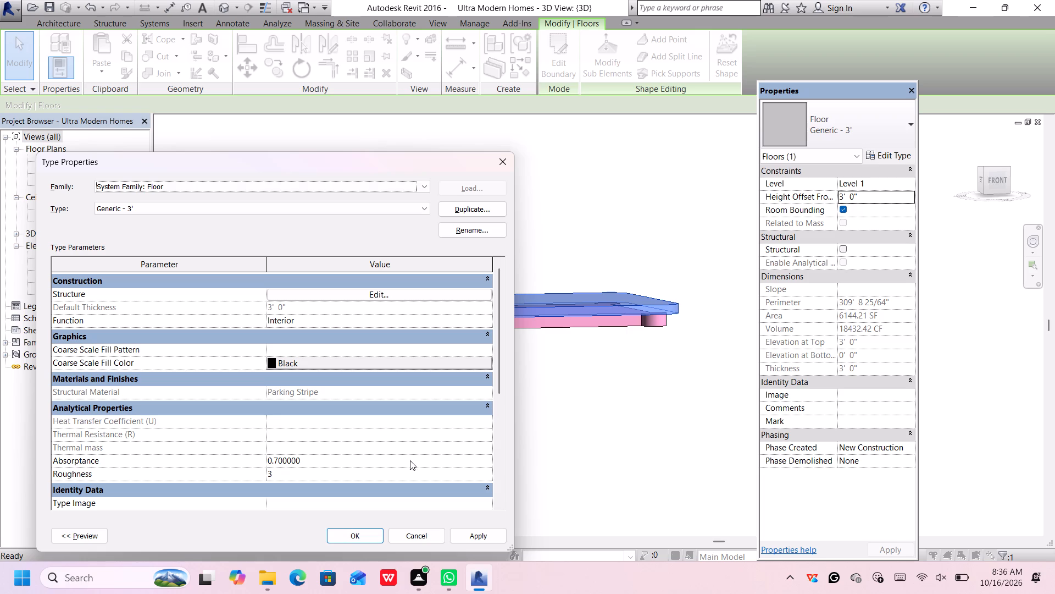
click(370, 531)
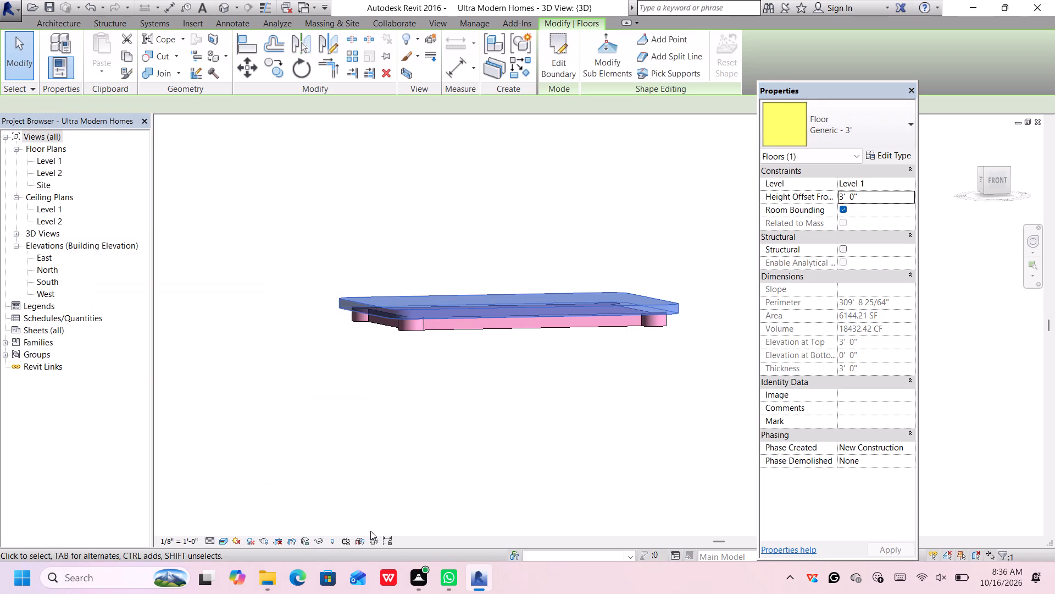
click(535, 383)
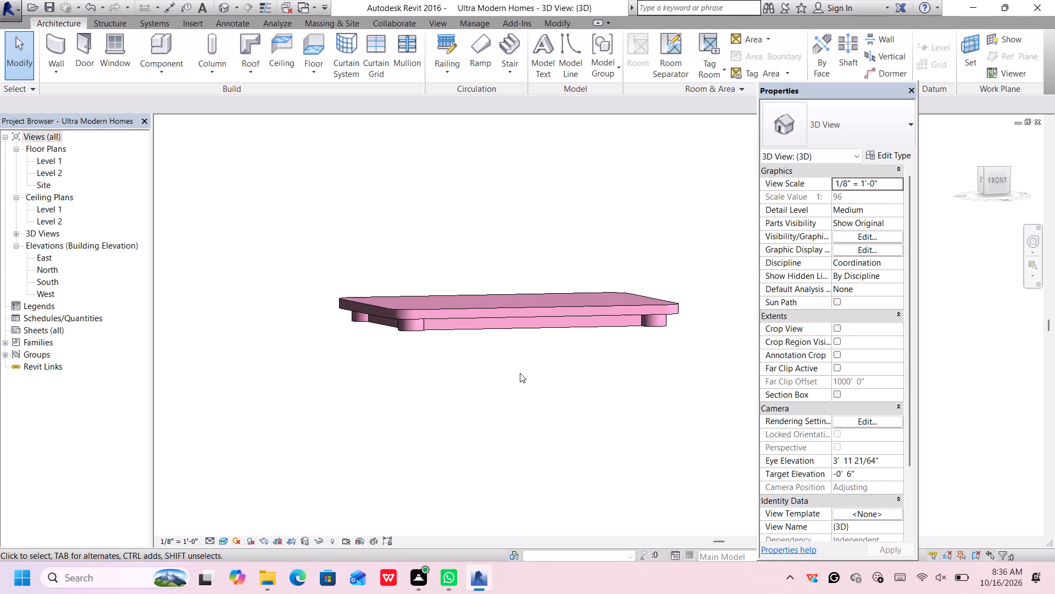
Start a new floor boundary sketch and orient the 3D view to look straight down on the rounded-corner slab.
middle_drag(520, 373, 520, 372)
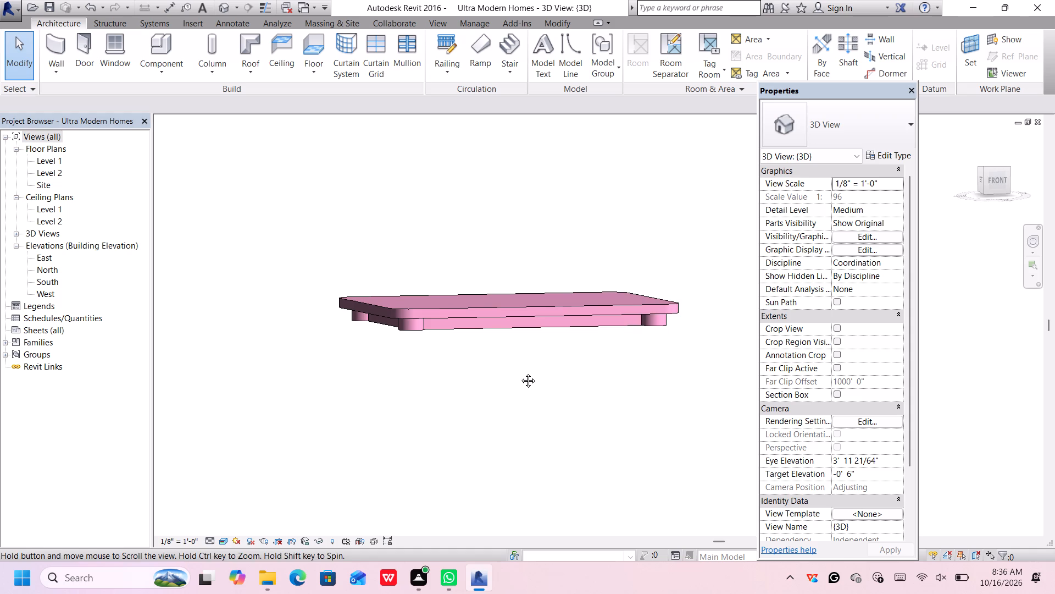
middle_drag(520, 372, 466, 355)
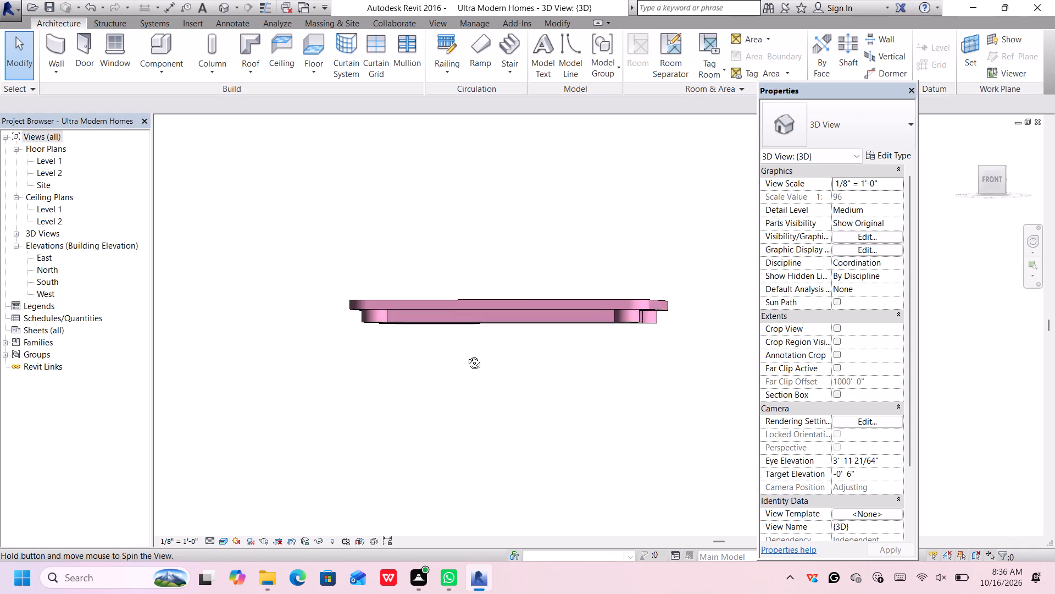
middle_drag(466, 355, 509, 376)
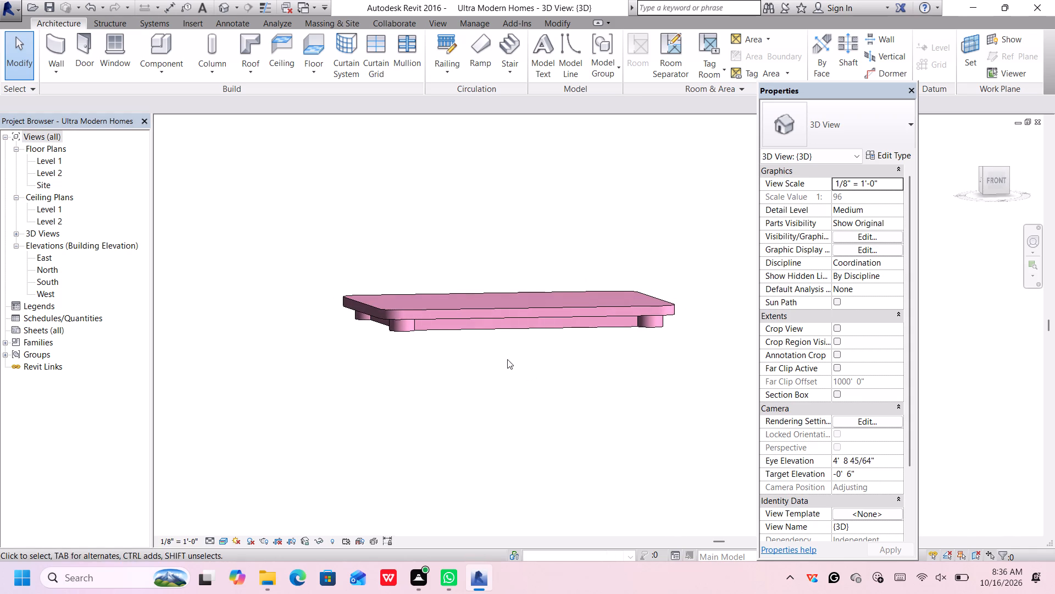
scroll(532, 341, up, 3)
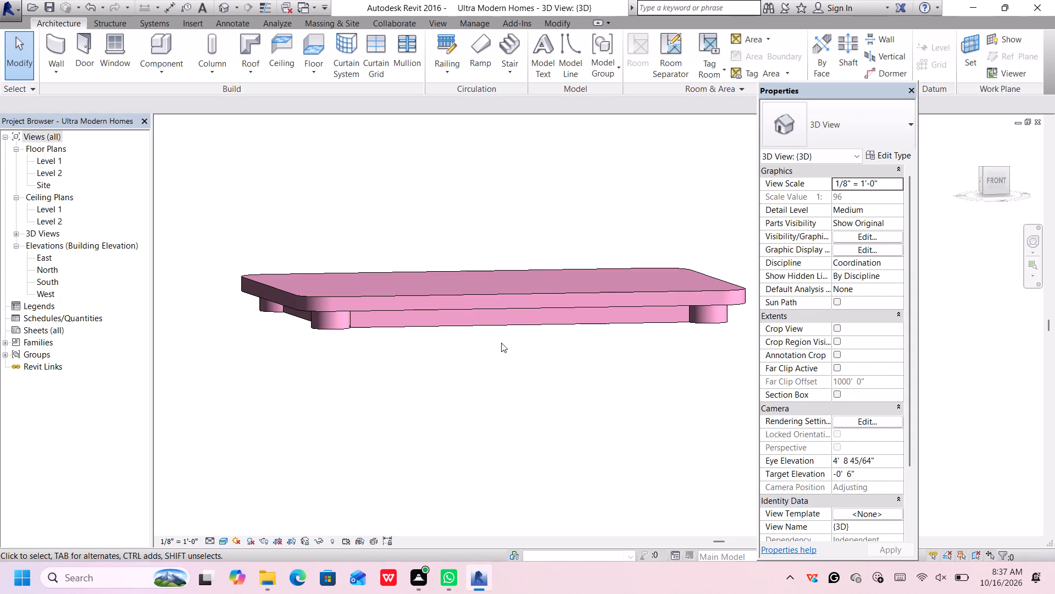
middle_drag(531, 258, 496, 260)
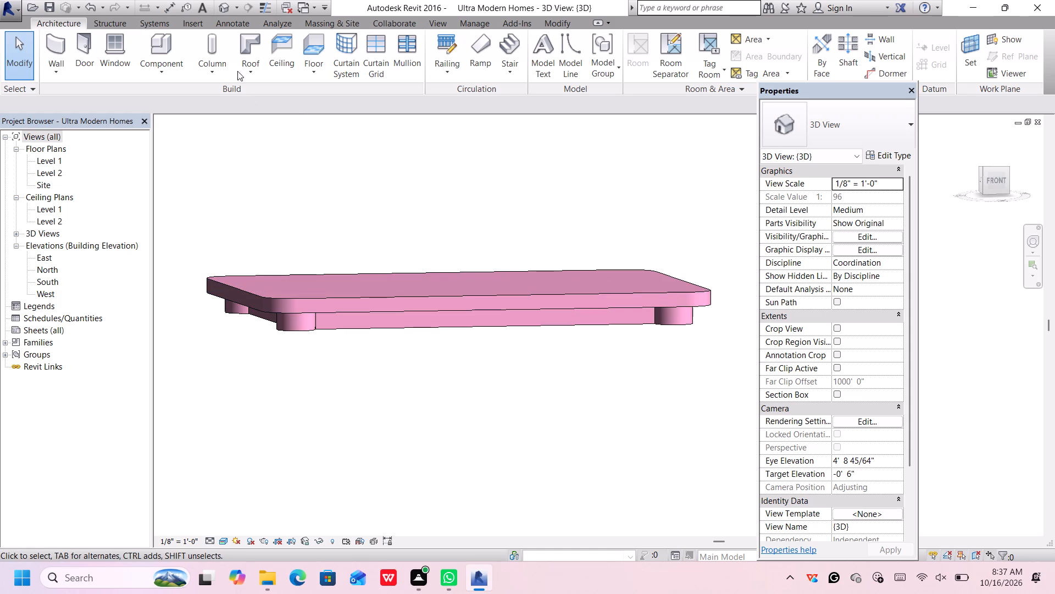
click(312, 42)
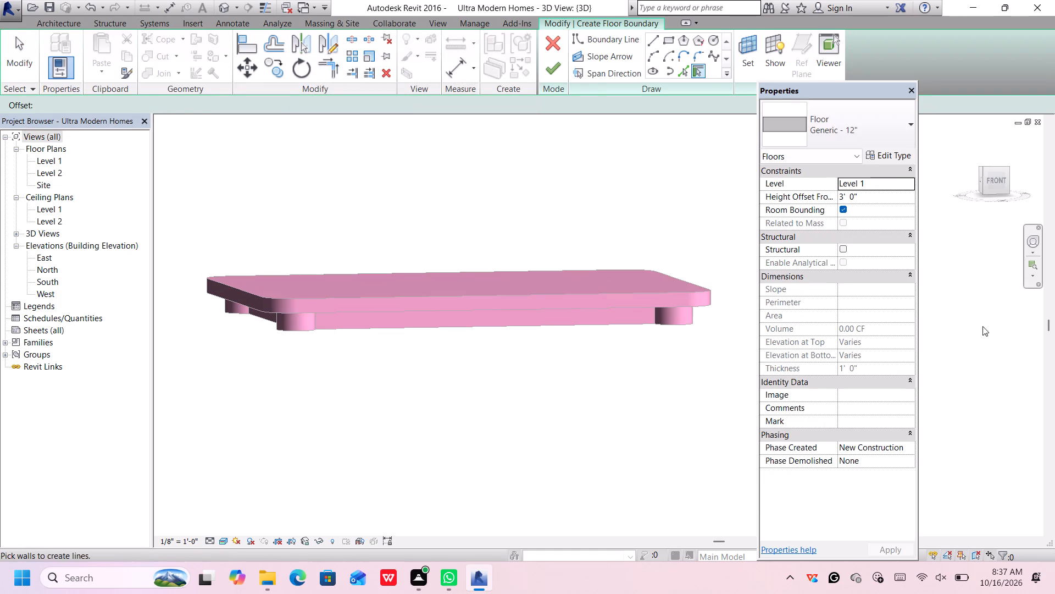
click(998, 168)
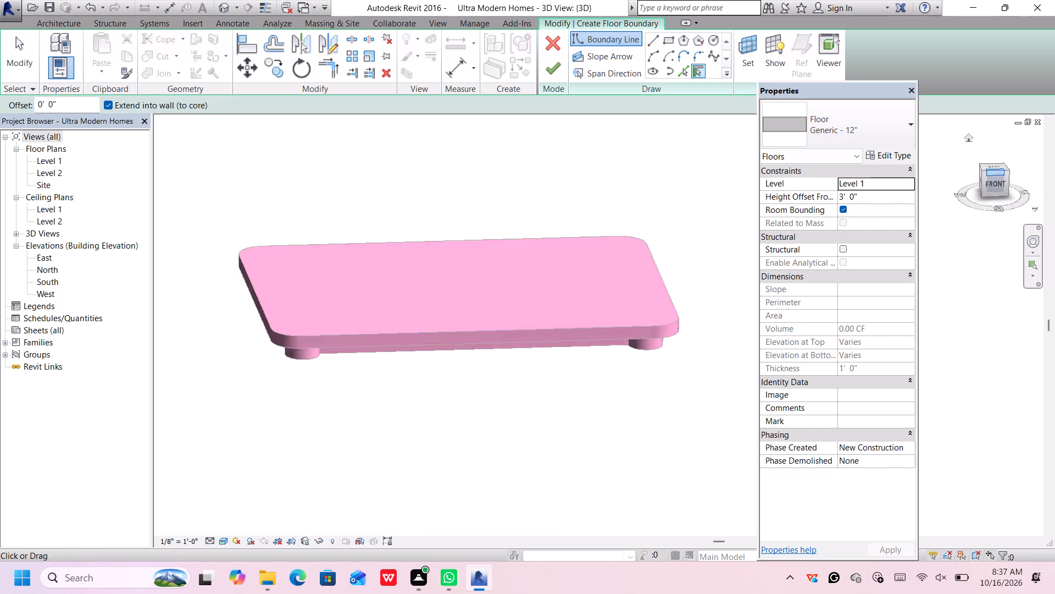
click(998, 169)
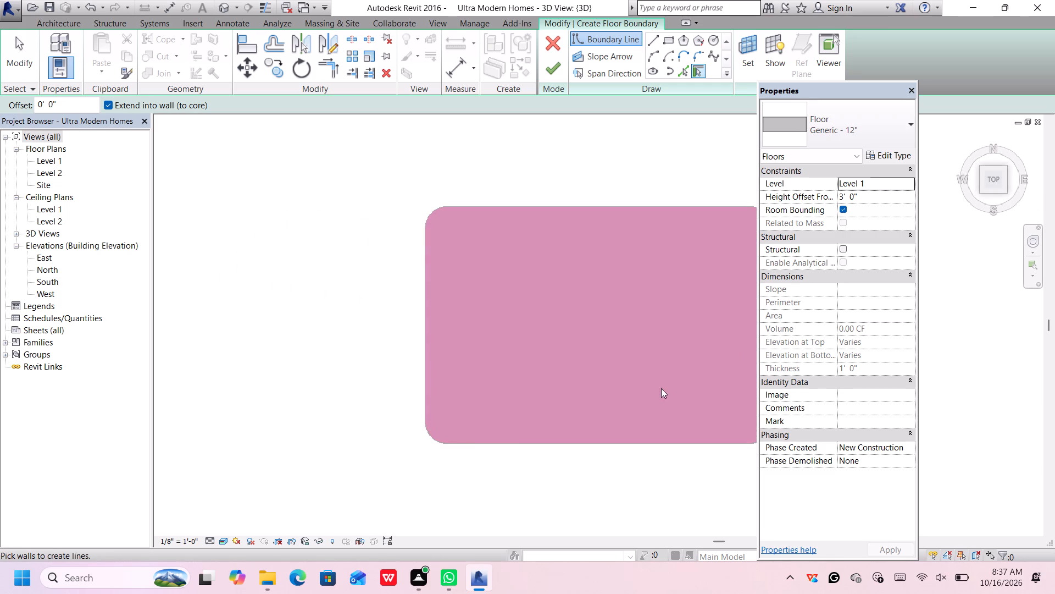
scroll(659, 386, down, 3)
scroll(725, 365, up, 1)
middle_drag(746, 349, 684, 334)
scroll(684, 334, down, 1)
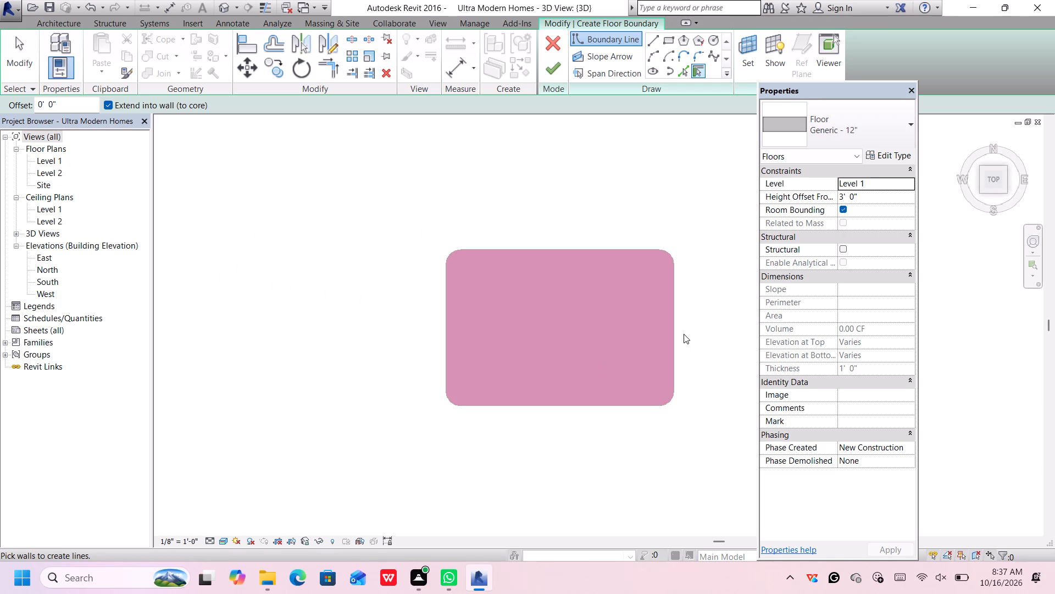
scroll(684, 333, up, 1)
middle_drag(686, 332, 656, 327)
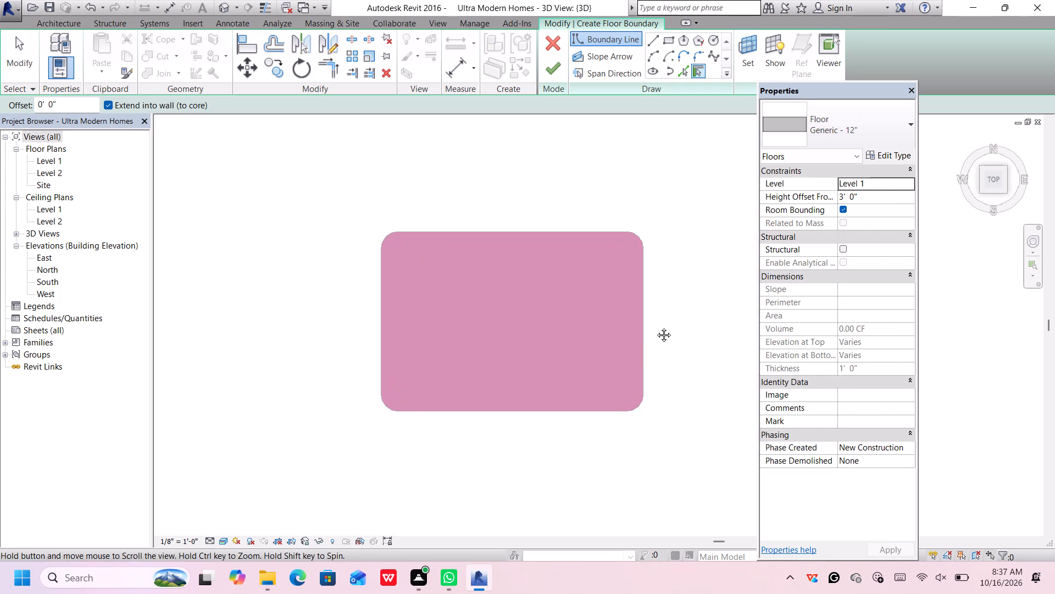
scroll(647, 327, up, 3)
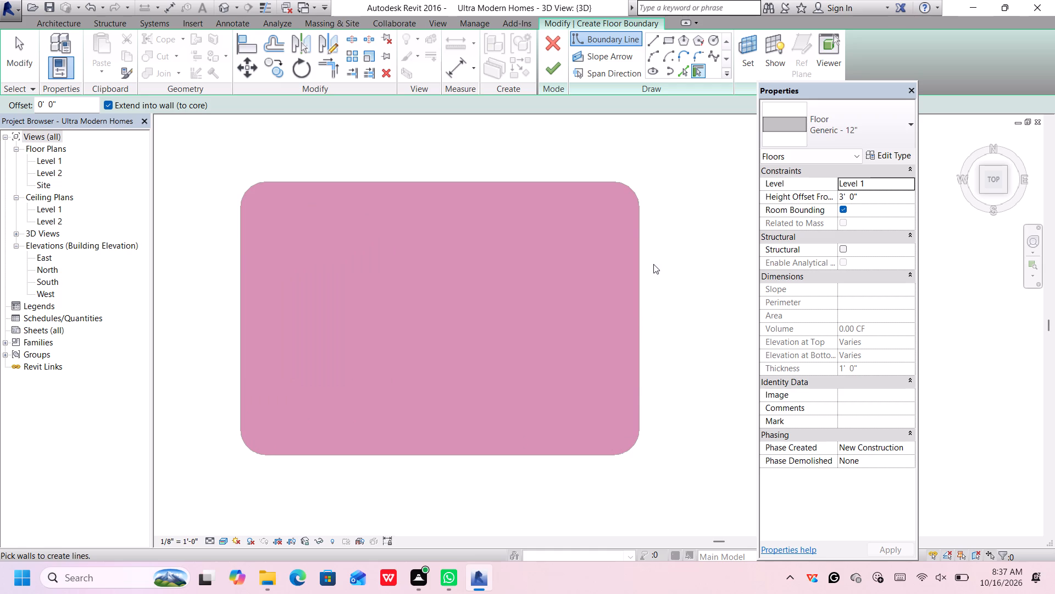
middle_drag(665, 245, 676, 236)
scroll(676, 236, up, 1)
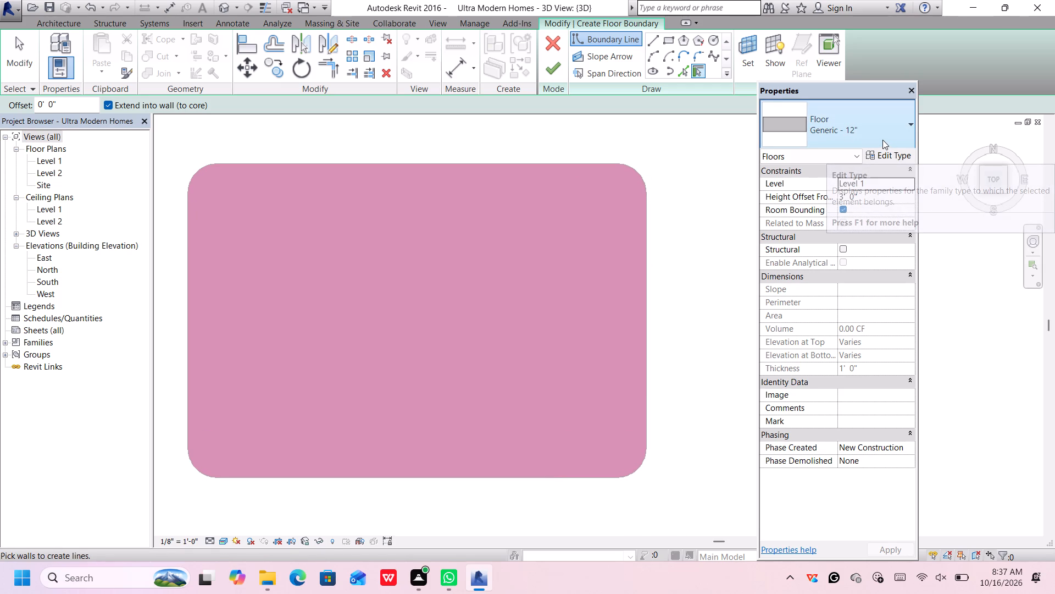
middle_drag(435, 156, 448, 156)
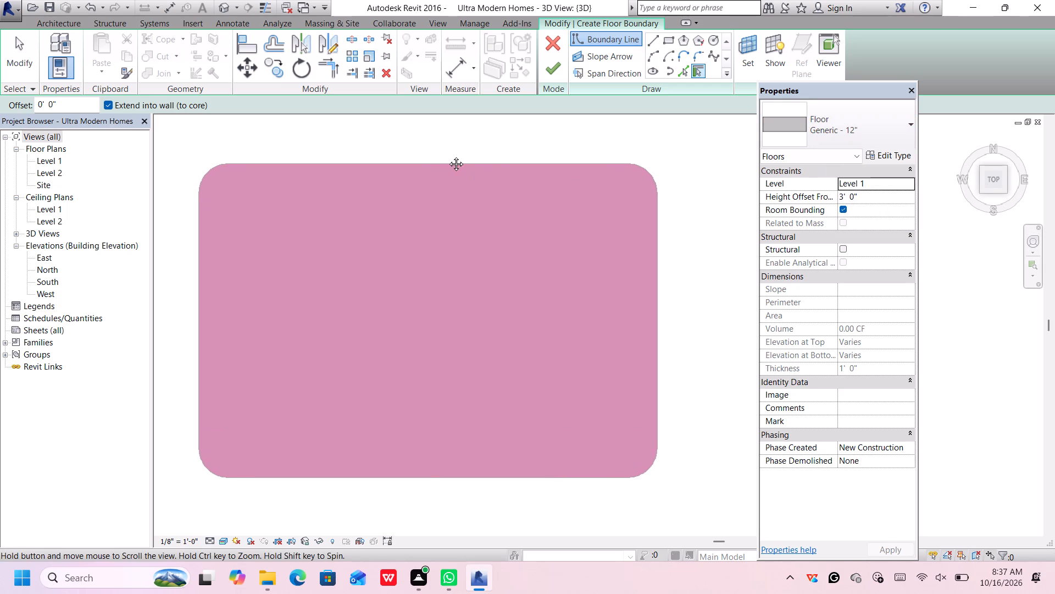
middle_drag(448, 156, 488, 156)
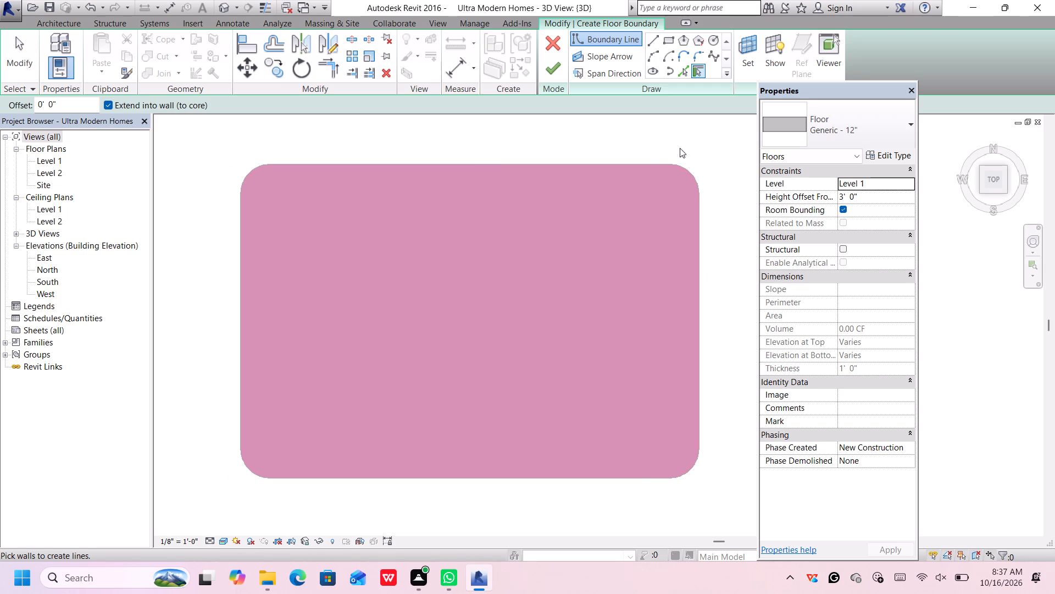
Duplicate the Generic - 12" floor type under the name Generic - 2".
click(886, 156)
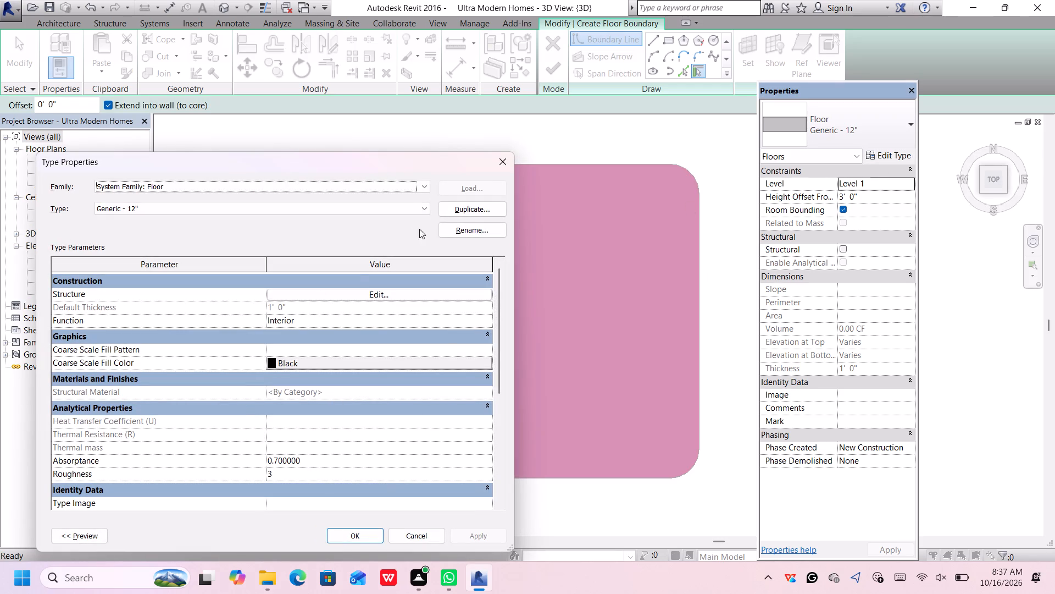
click(458, 206)
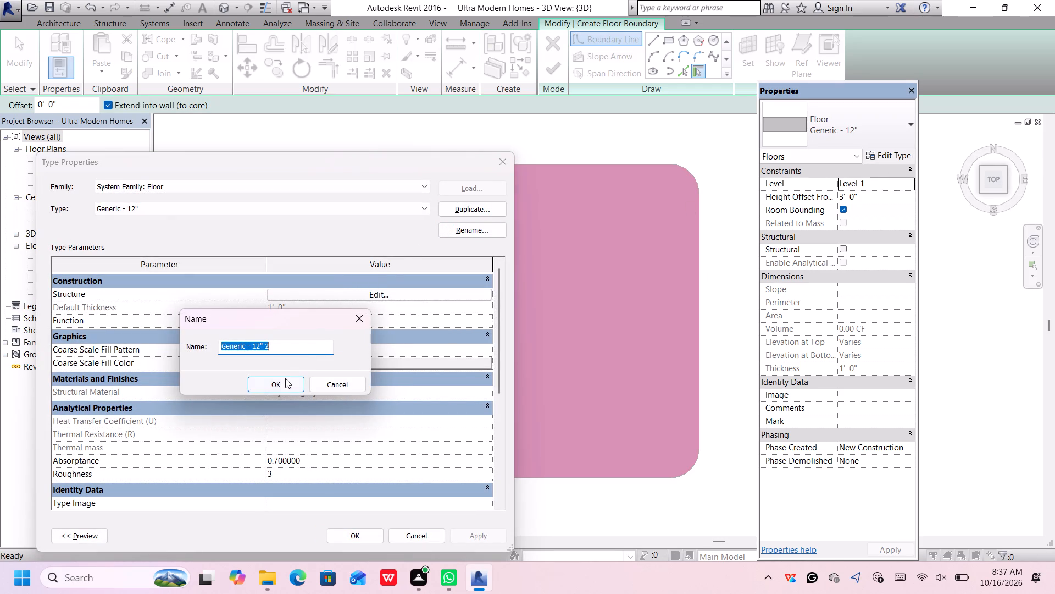
click(287, 348)
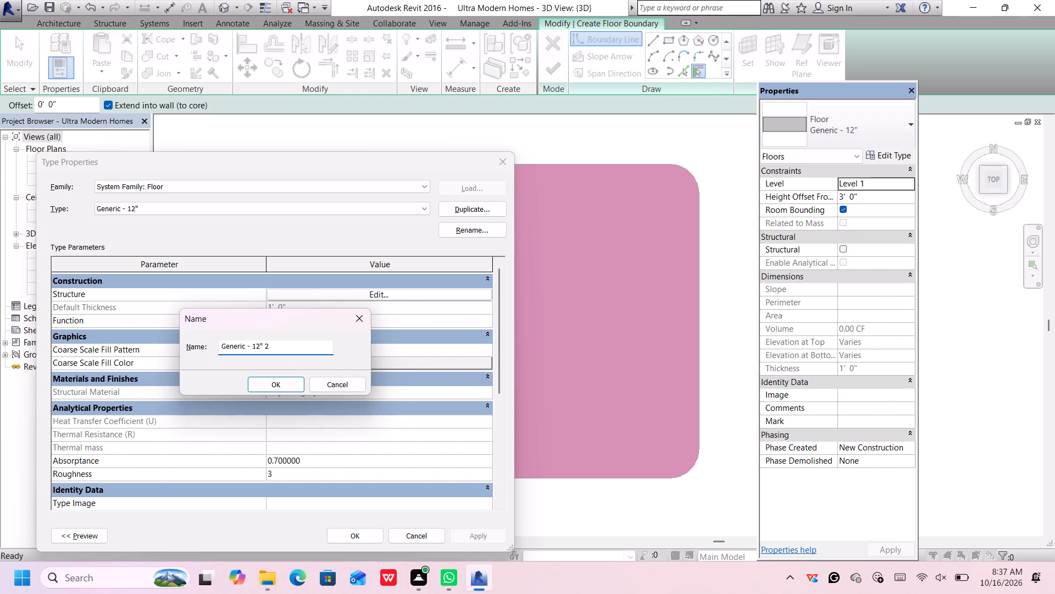
key(BackSpace)
key(BackSpace)
key(BackSpace)
key(BackSpace)
key(BackSpace)
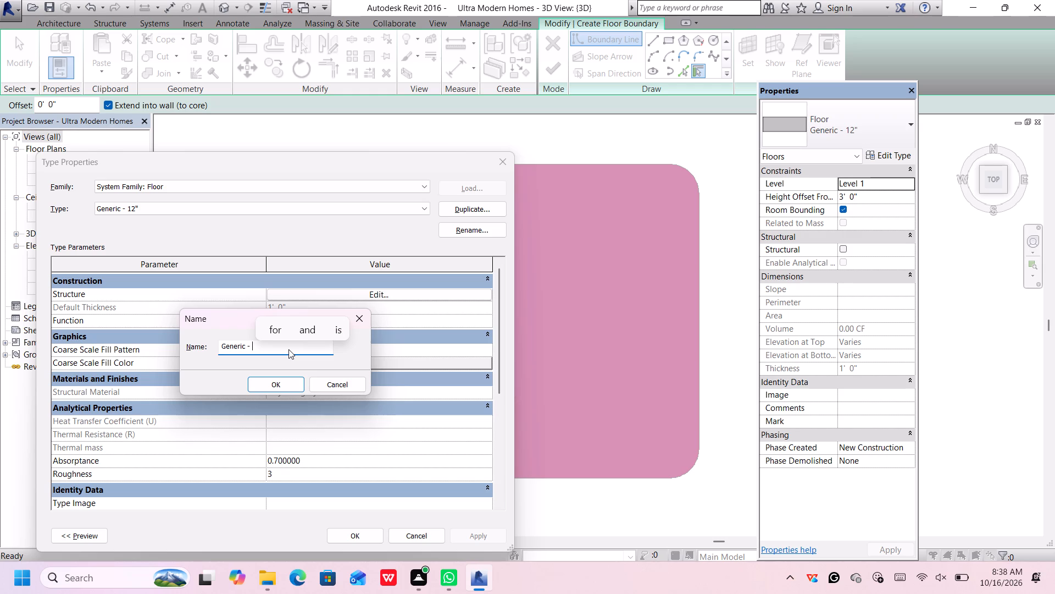
key(2)
key(shift+quotedbl)
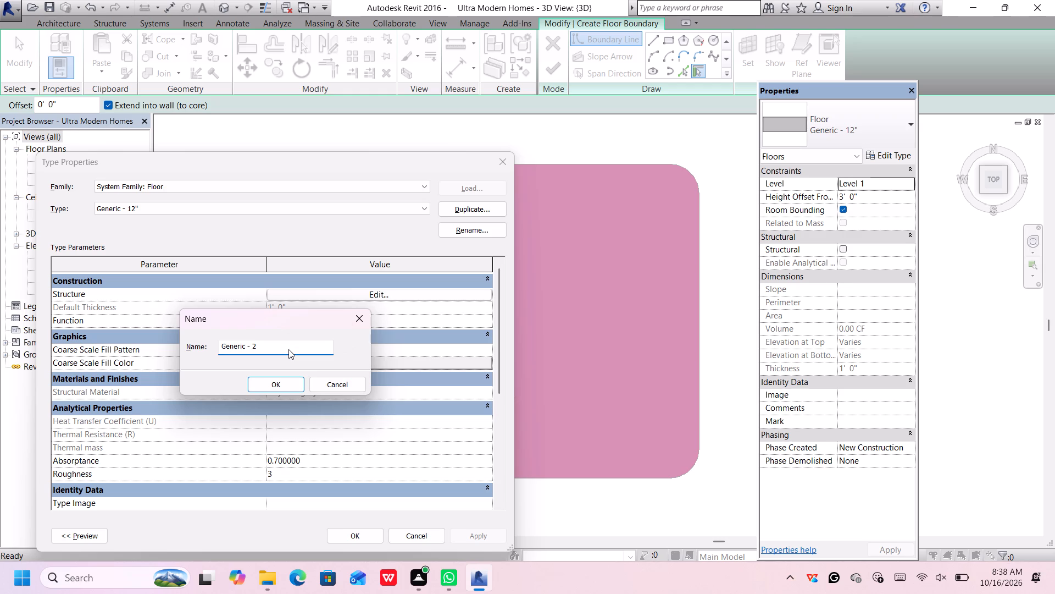
key(Return)
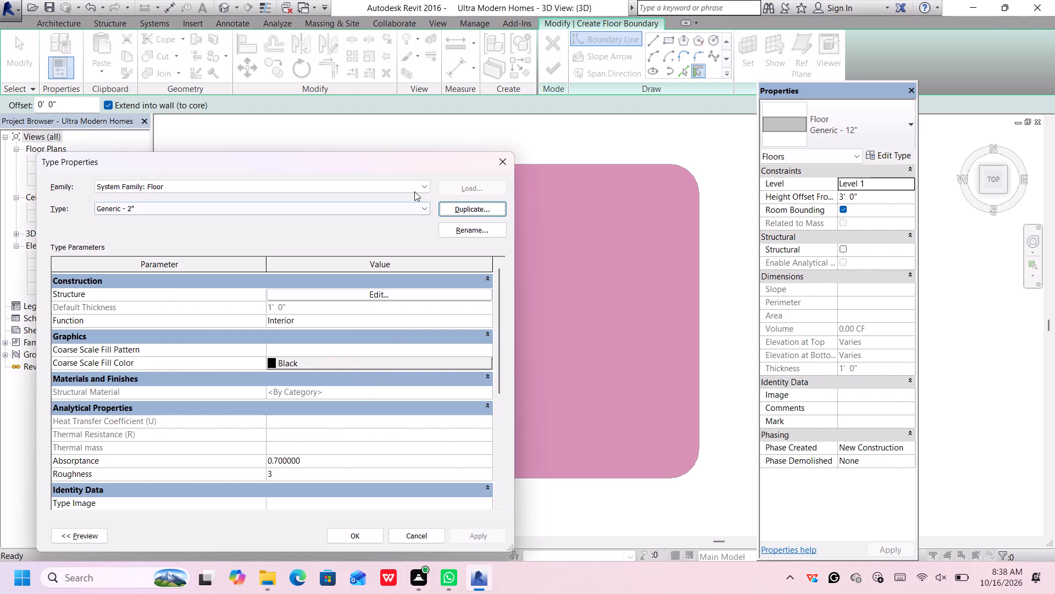
Set the structure layer thickness of the Generic - 2" floor type to 2".
click(402, 295)
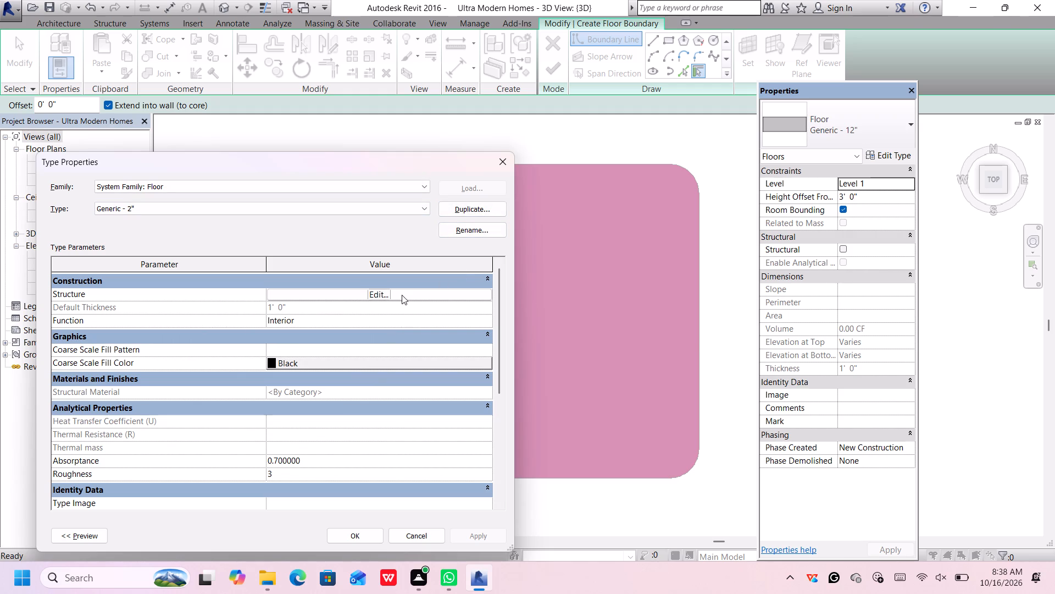
click(268, 292)
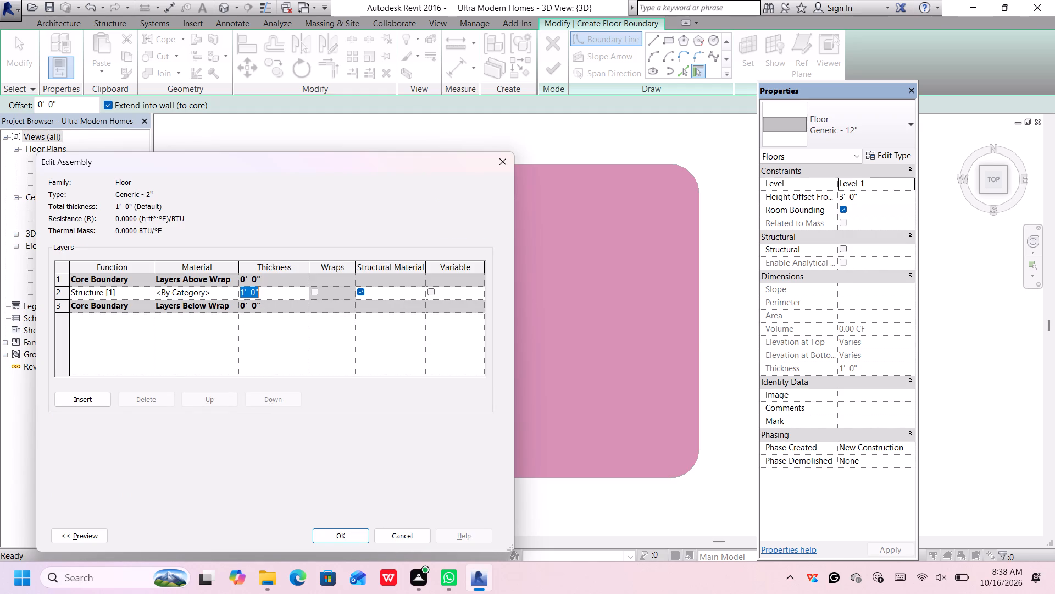
key(BackSpace)
key(2)
key(shift+quotedbl)
key(Return)
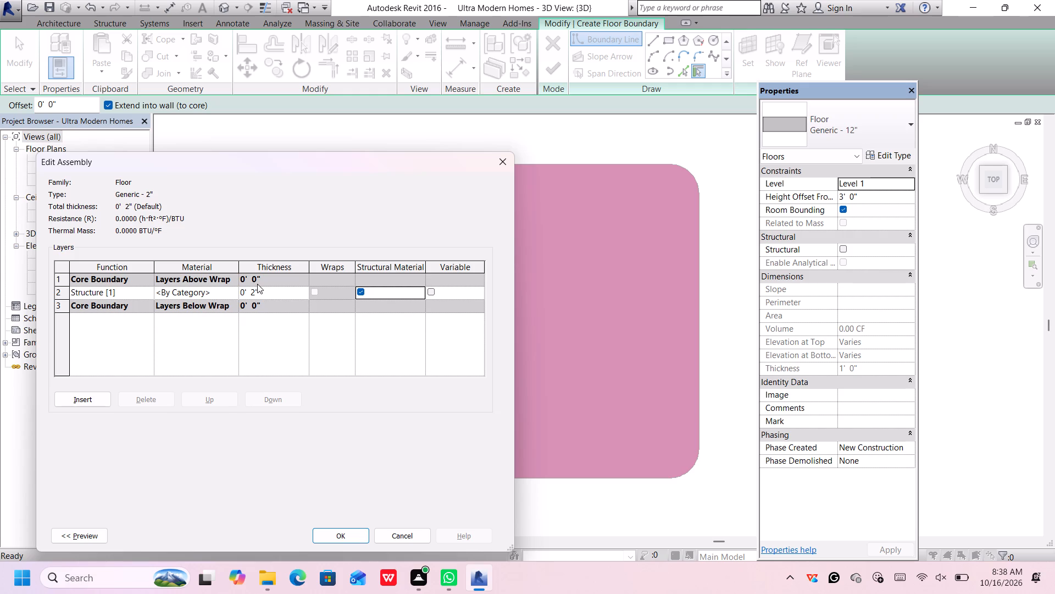
Choose Rigid insulation as the material for the structure layer of the Generic - 2" floor type.
click(234, 292)
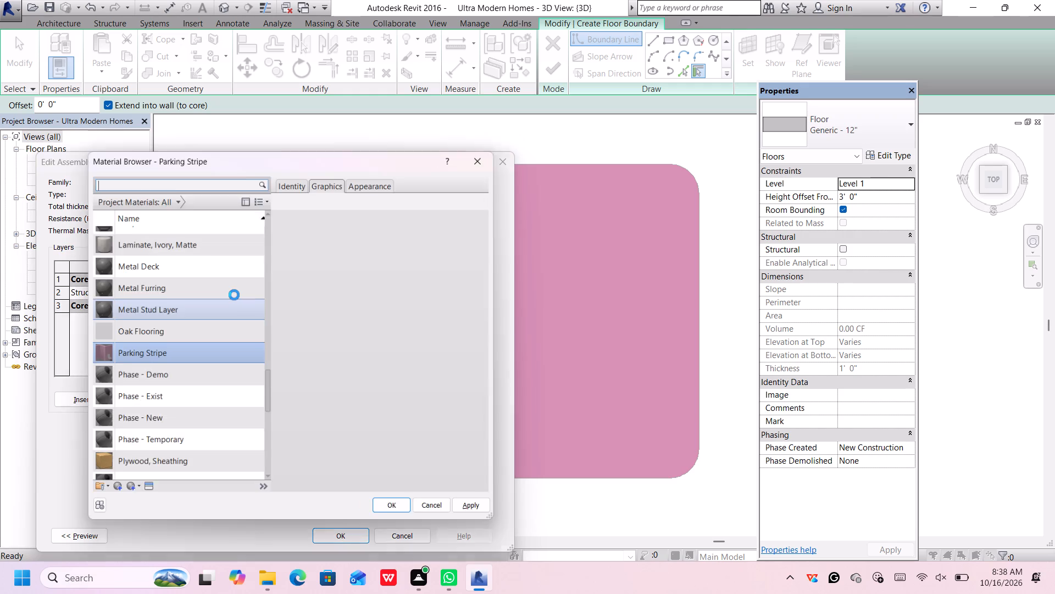
scroll(180, 425, down, 4)
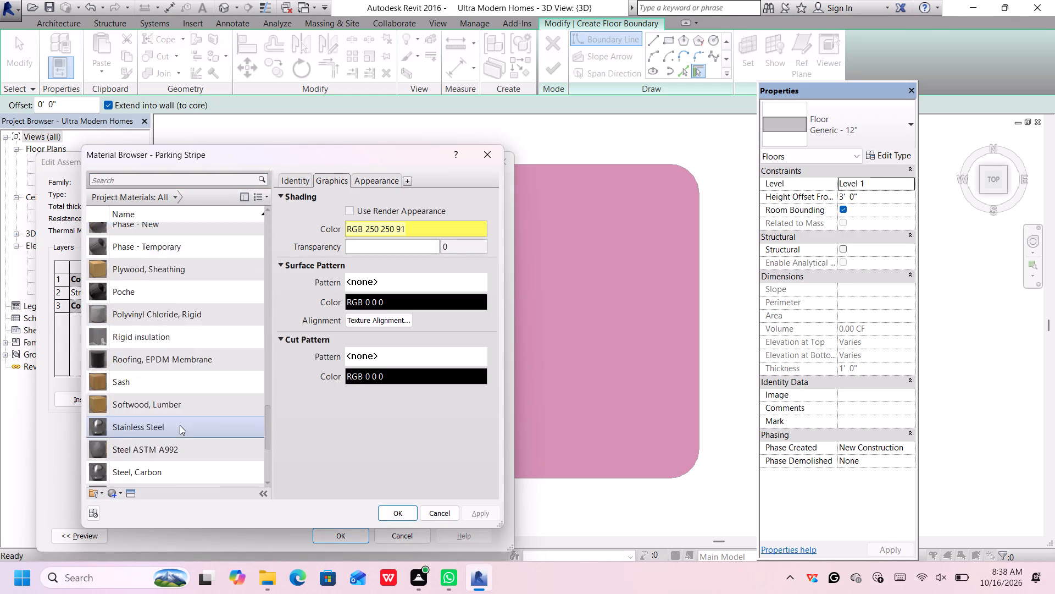
scroll(180, 423, up, 1)
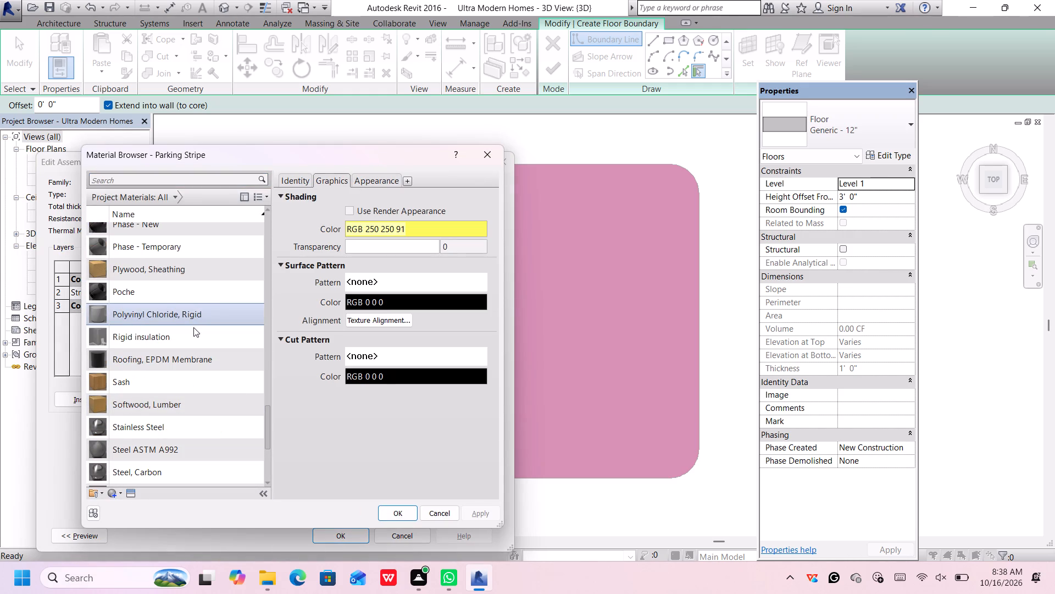
click(193, 336)
scroll(193, 335, down, 4)
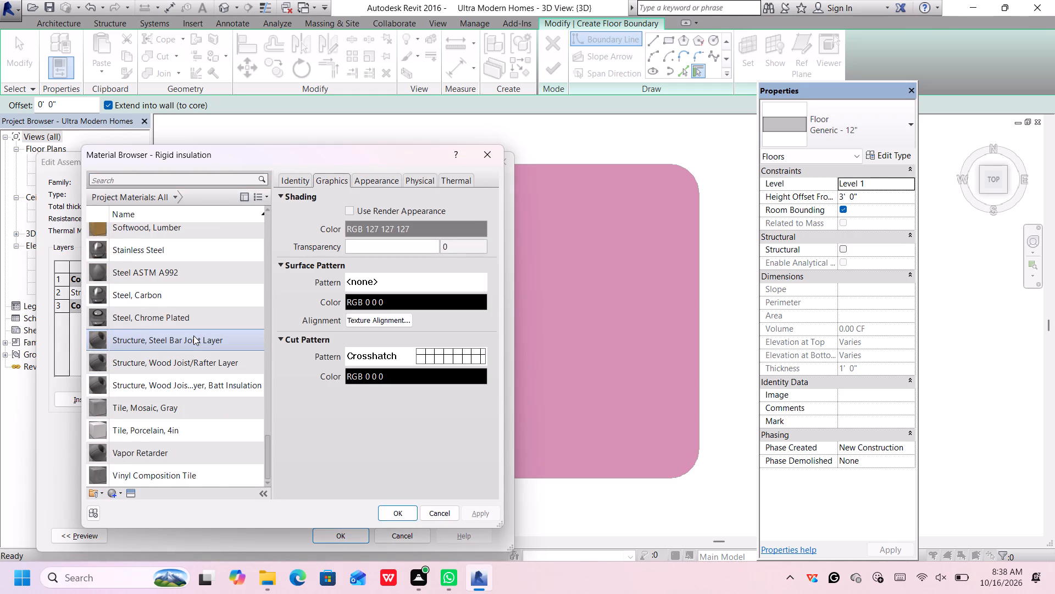
scroll(193, 335, down, 2)
Replace the appearance of the Rigid insulation material with the Aquamarine wall paint asset from the appearance library.
click(131, 490)
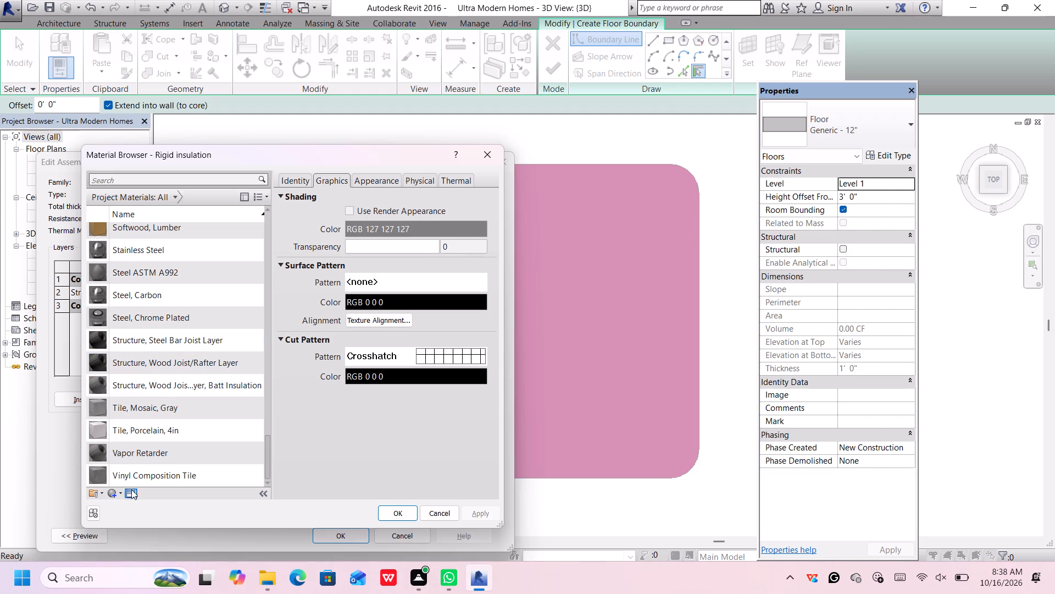
scroll(604, 304, down, 8)
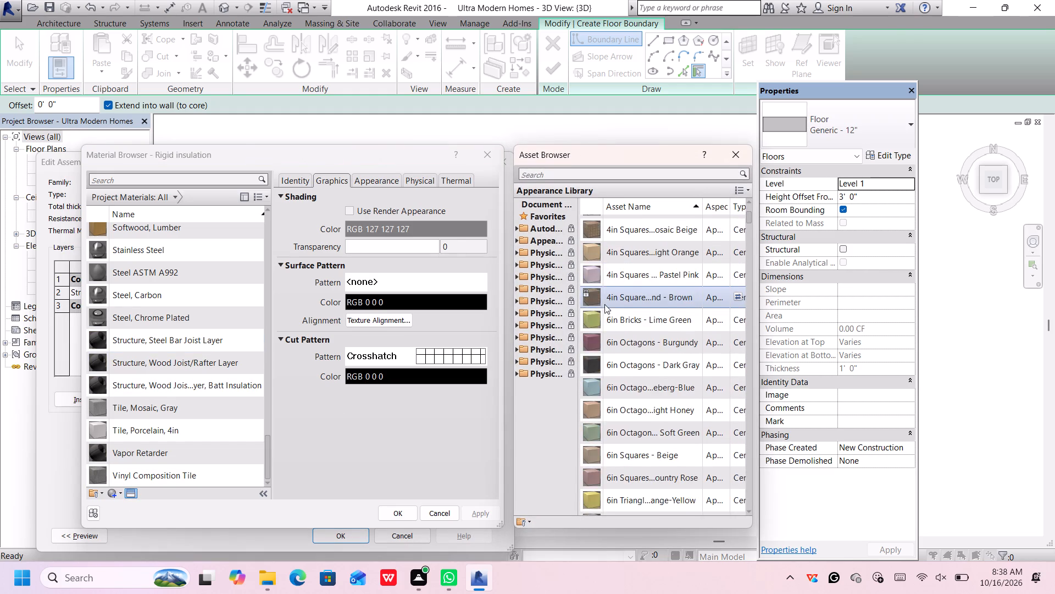
scroll(604, 304, down, 5)
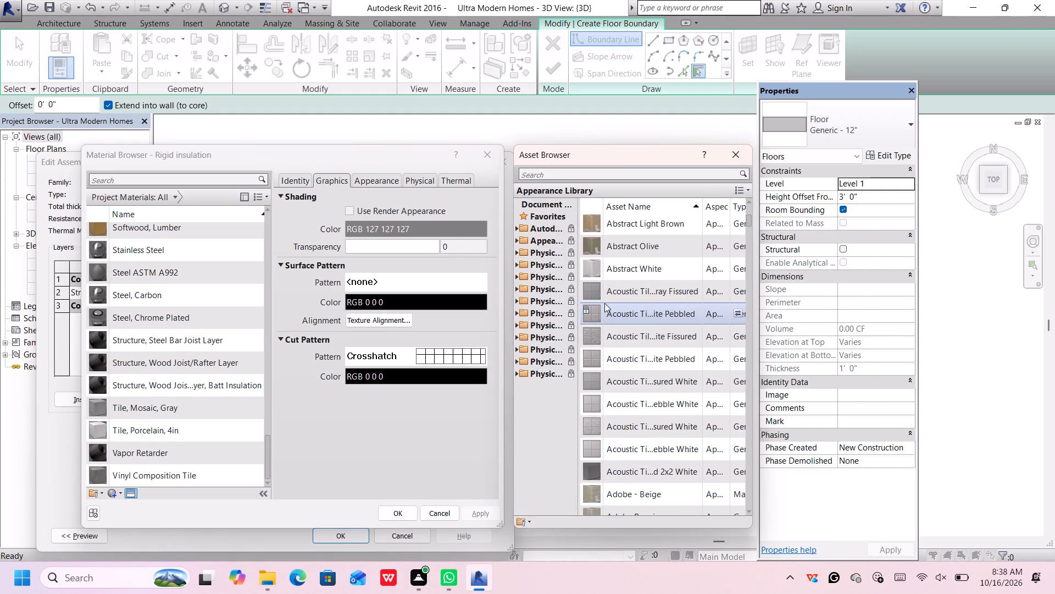
scroll(604, 303, down, 2)
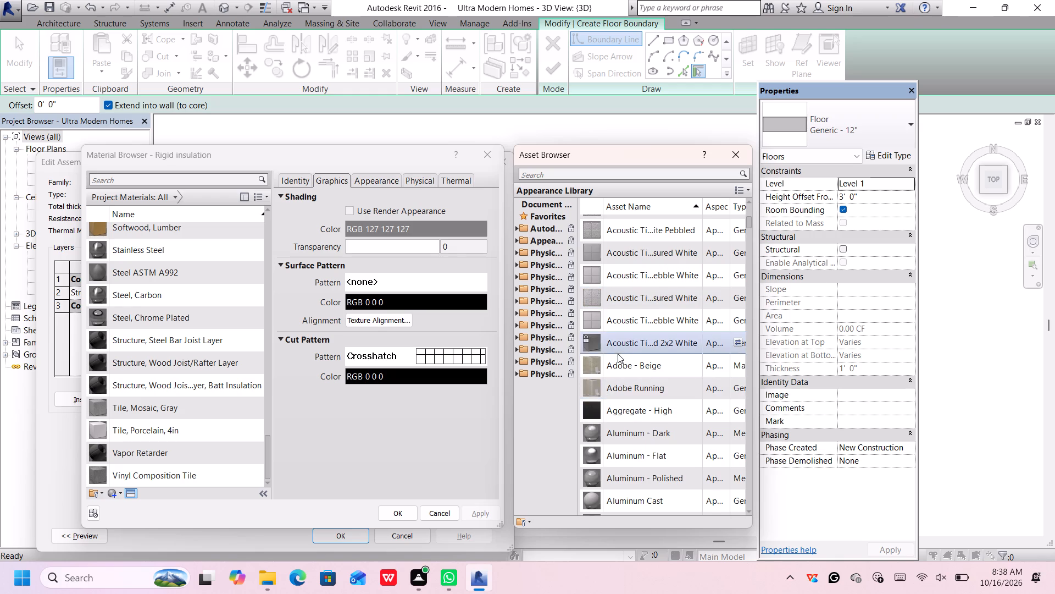
scroll(618, 359, down, 5)
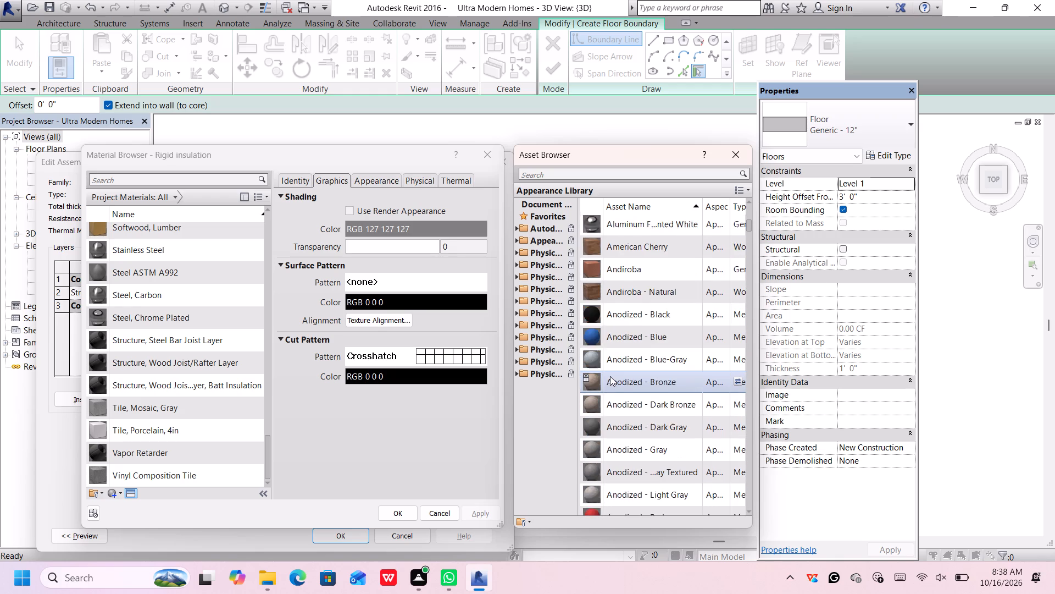
scroll(610, 376, down, 4)
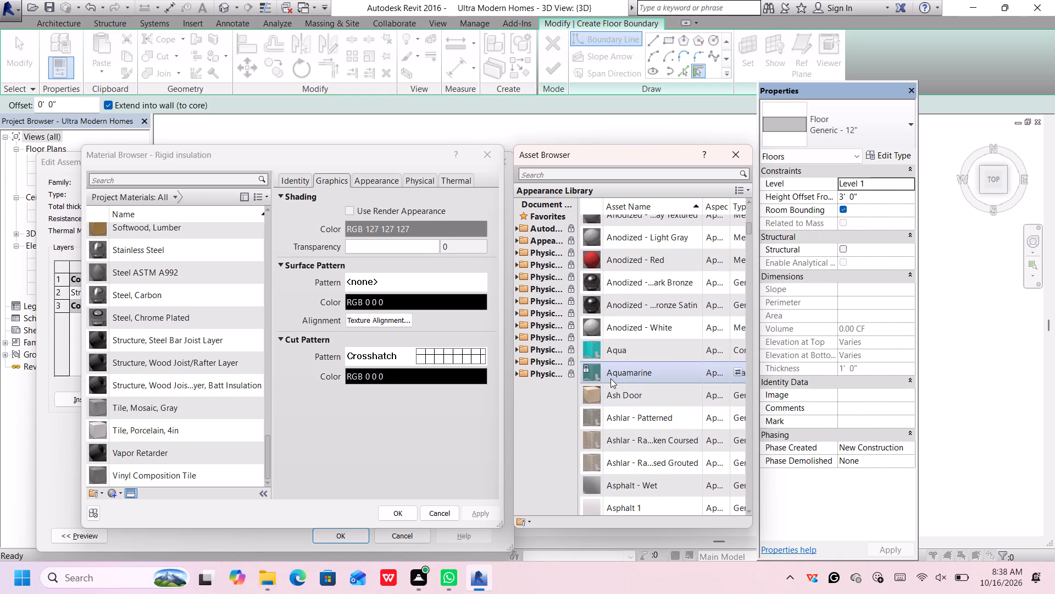
click(630, 349)
double_click(630, 349)
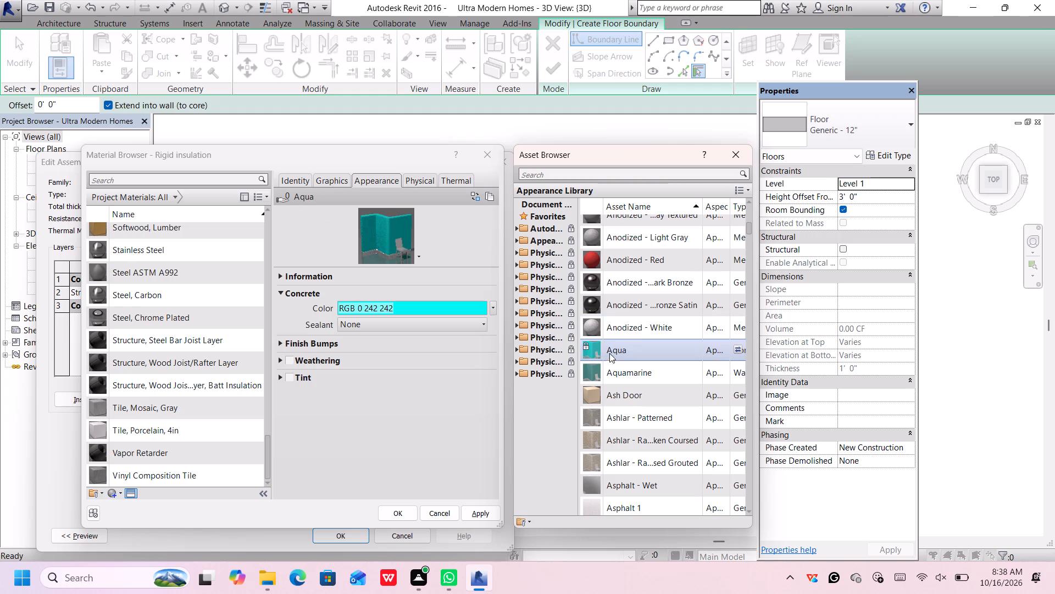
double_click(615, 372)
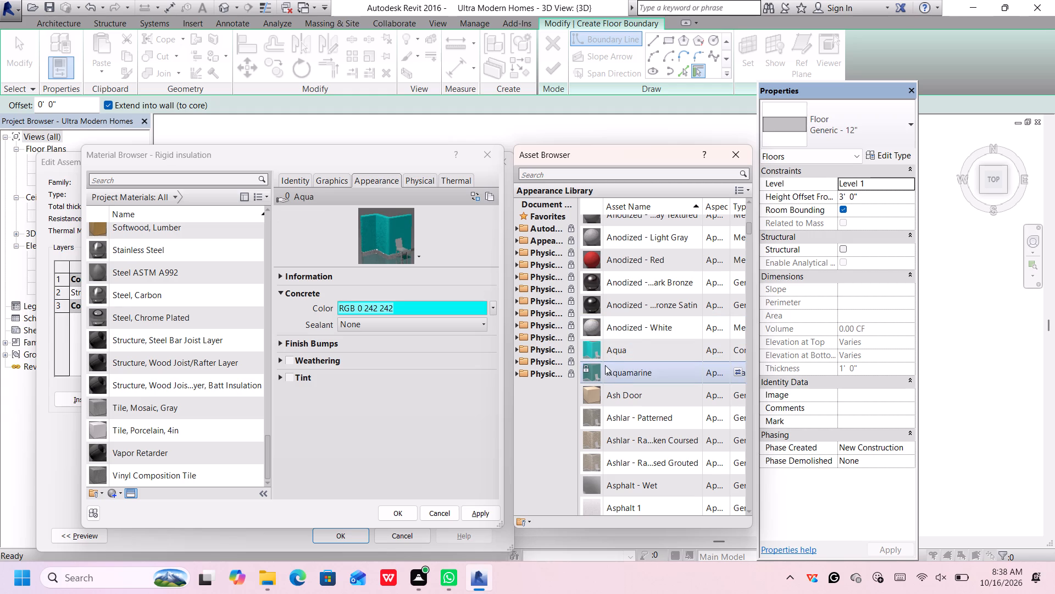
double_click(613, 369)
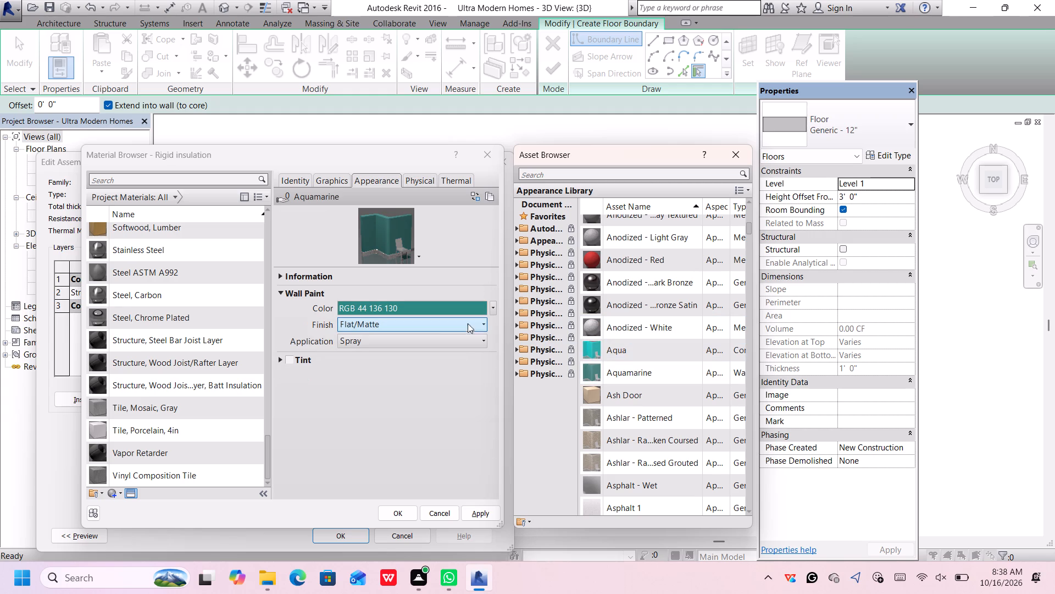
Set the wall paint color of Rigid insulation to black, RGB 0 0 0, and accept the Generic - 2" type settings.
scroll(231, 320, up, 2)
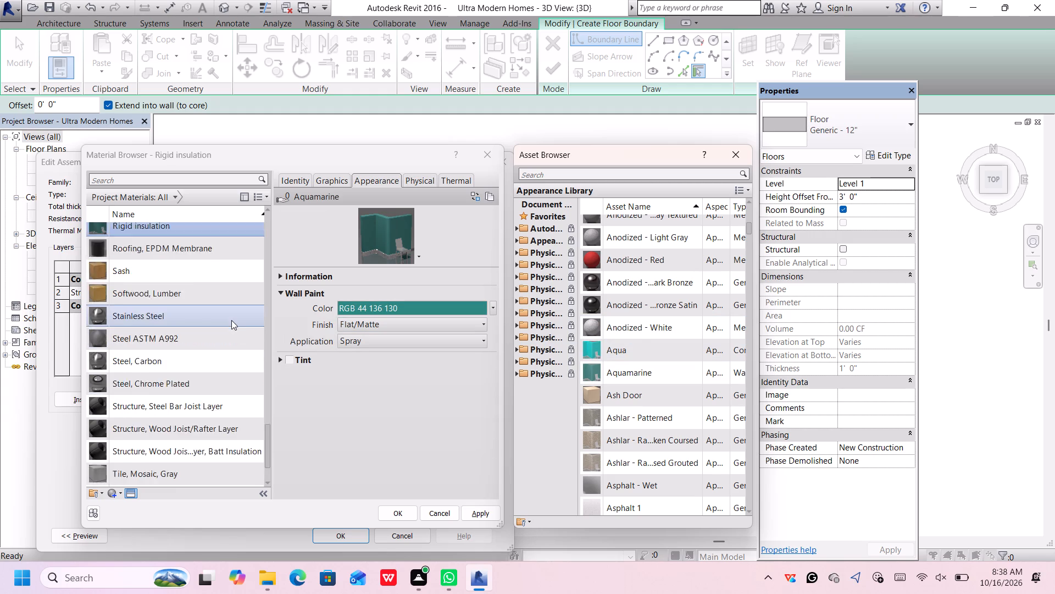
scroll(231, 320, up, 3)
scroll(237, 369, down, 3)
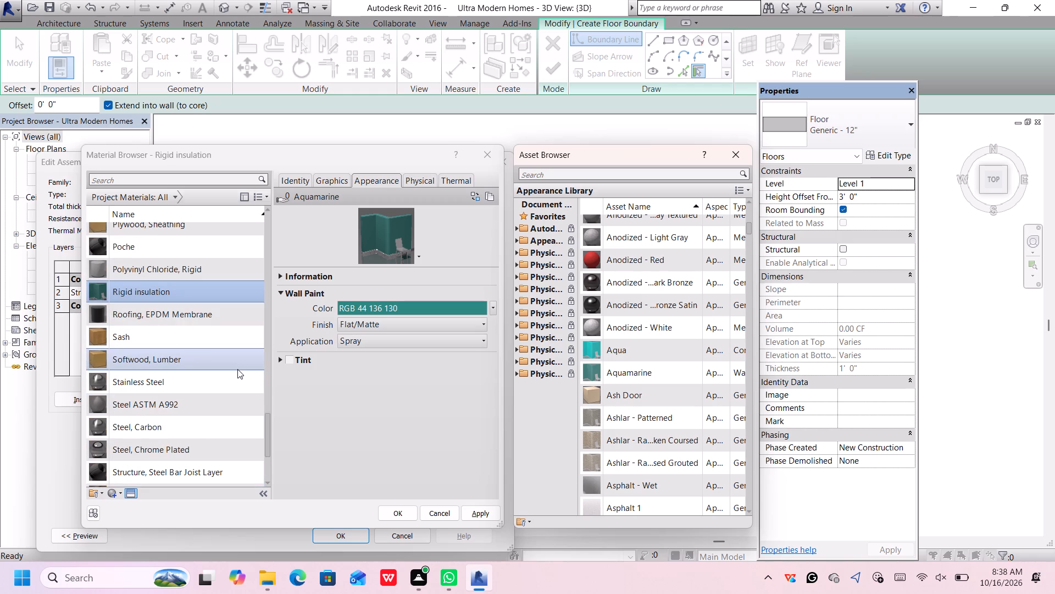
scroll(236, 305, up, 1)
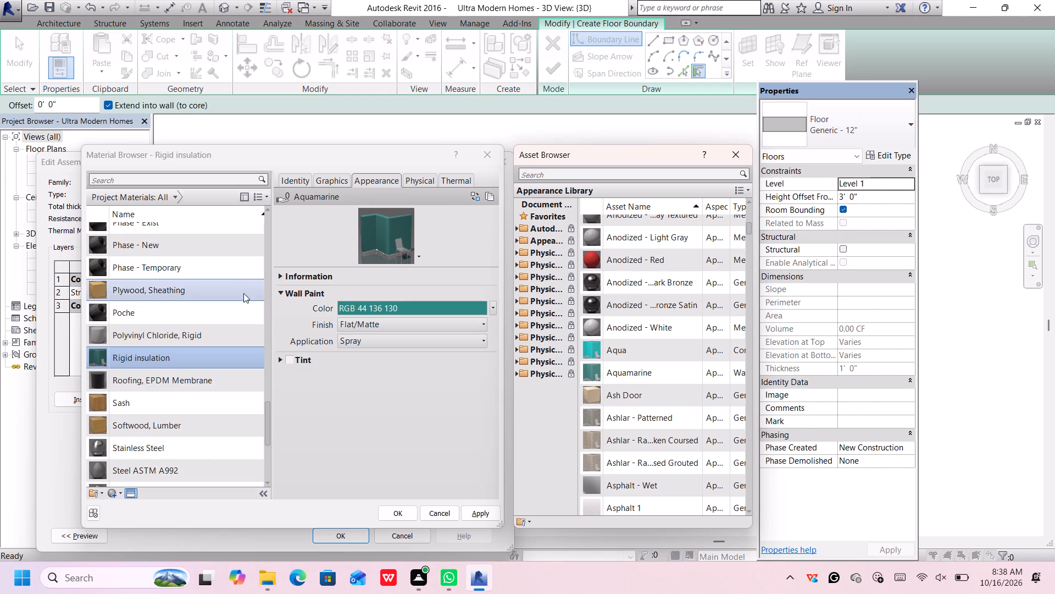
scroll(241, 273, up, 3)
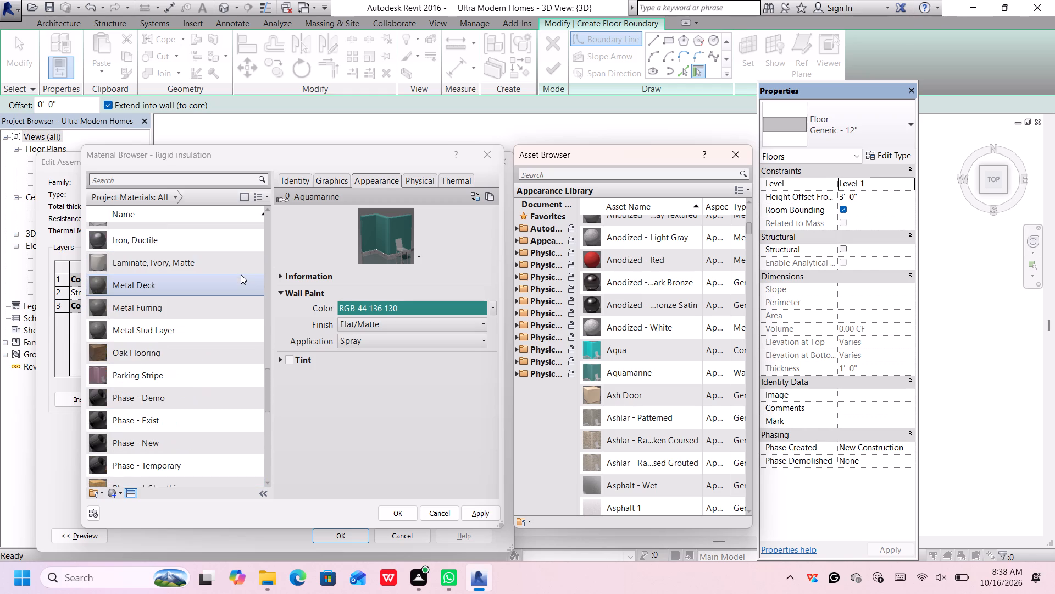
scroll(241, 276, down, 4)
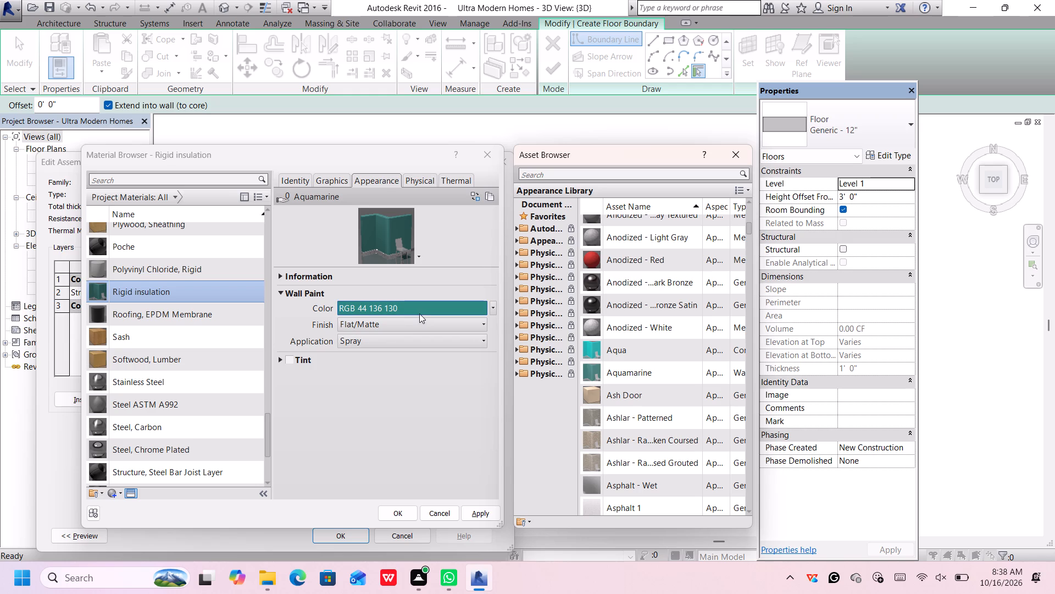
click(493, 308)
click(483, 322)
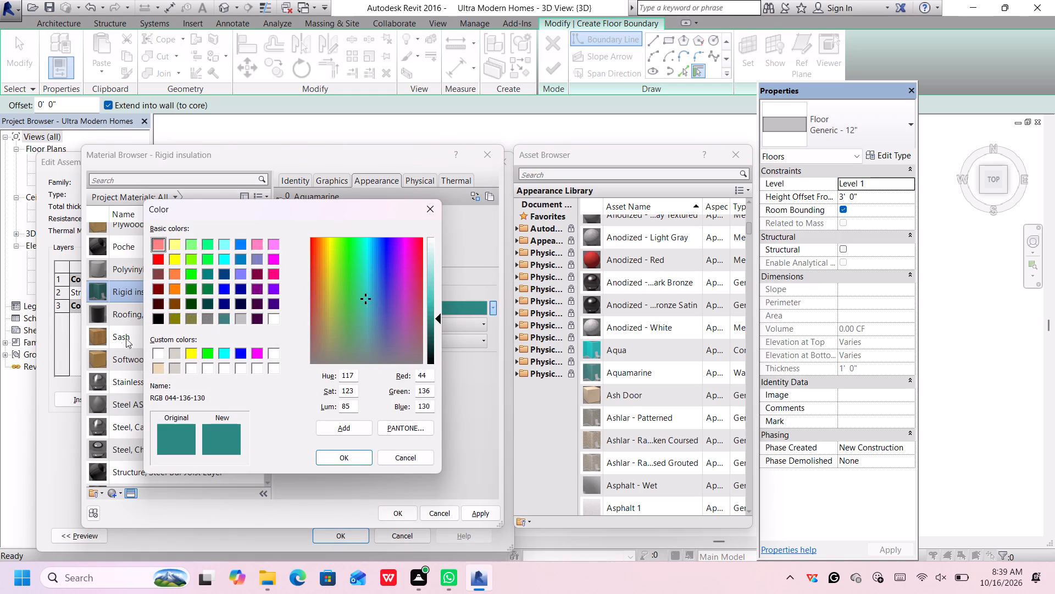
click(157, 320)
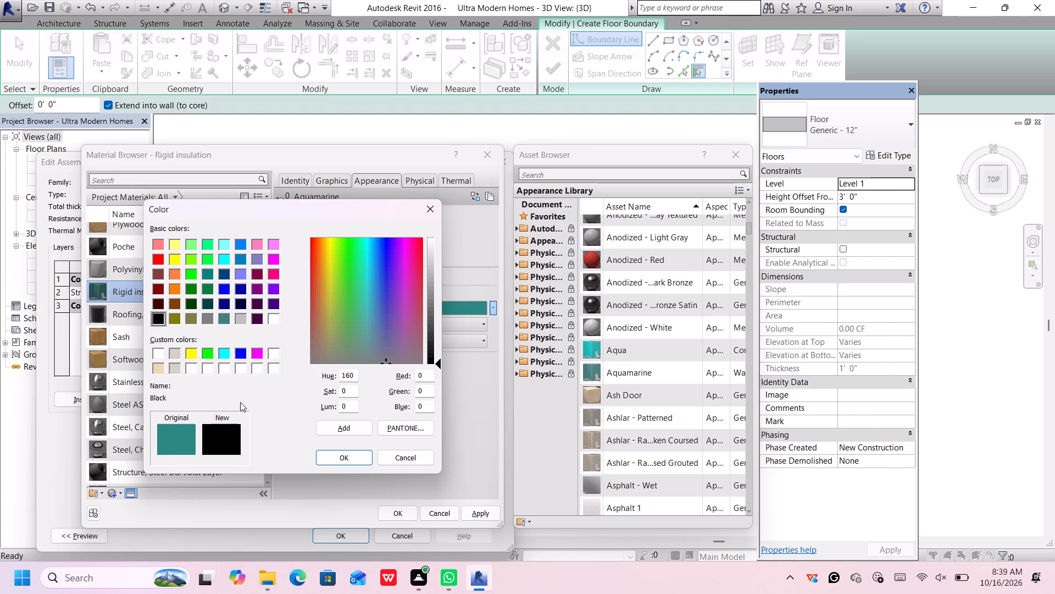
click(331, 461)
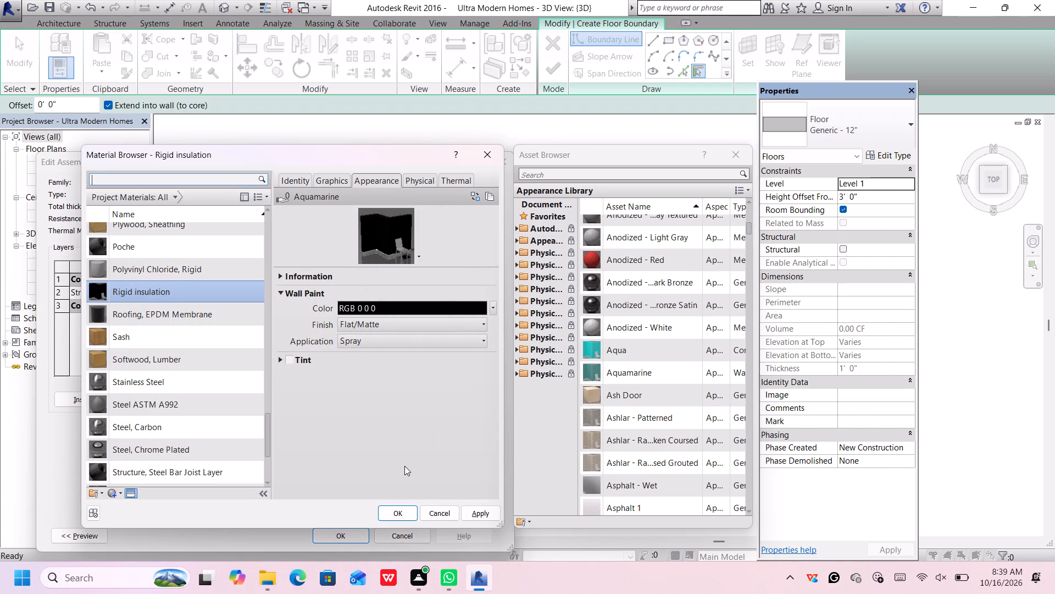
click(399, 505)
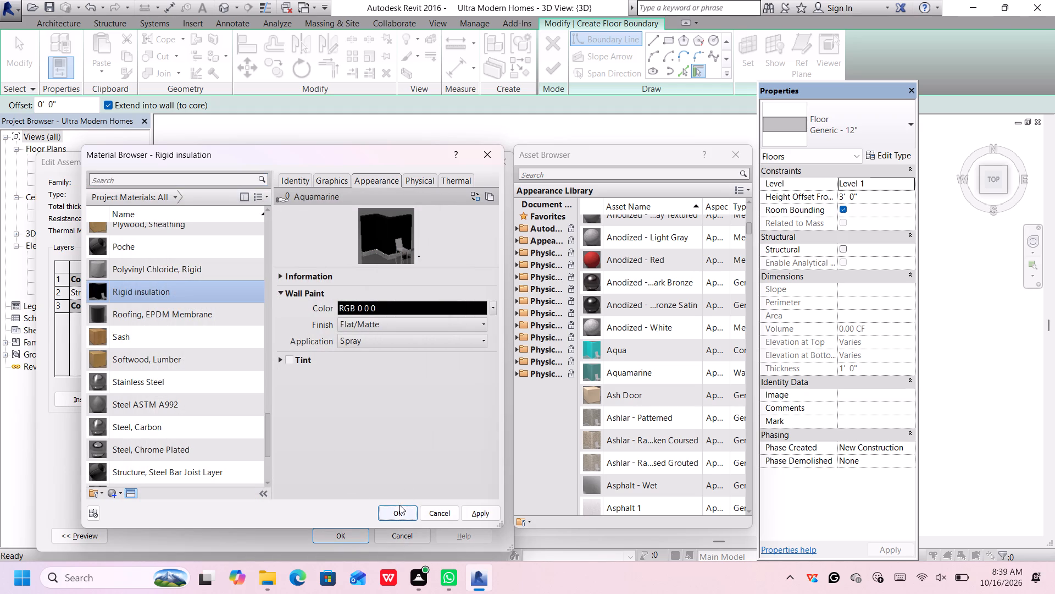
click(398, 510)
click(346, 538)
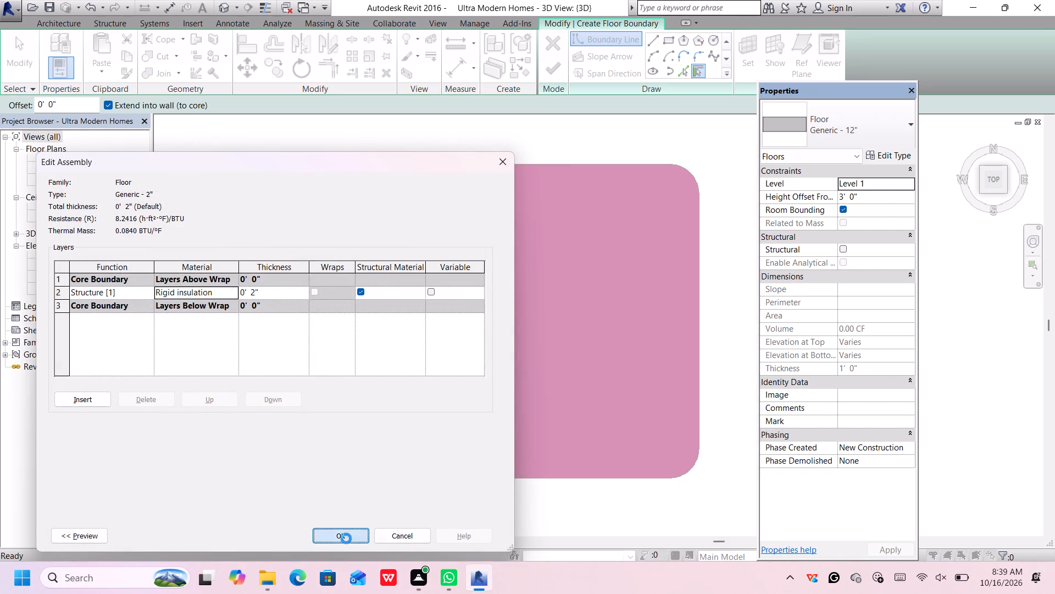
click(348, 532)
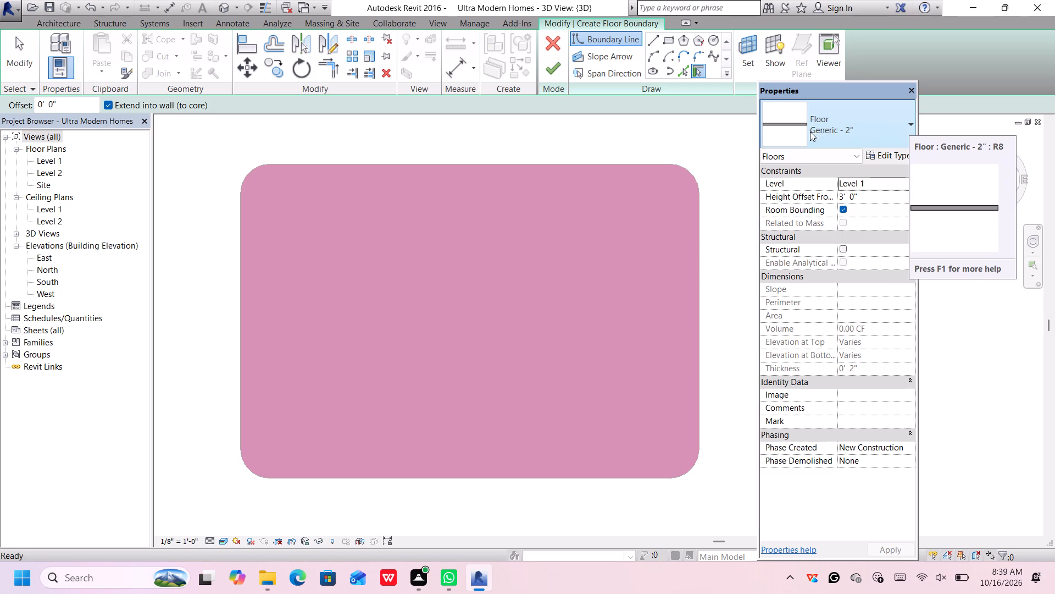
Duplicate the Generic - 2" floor type under the name Generic - 3".
click(891, 159)
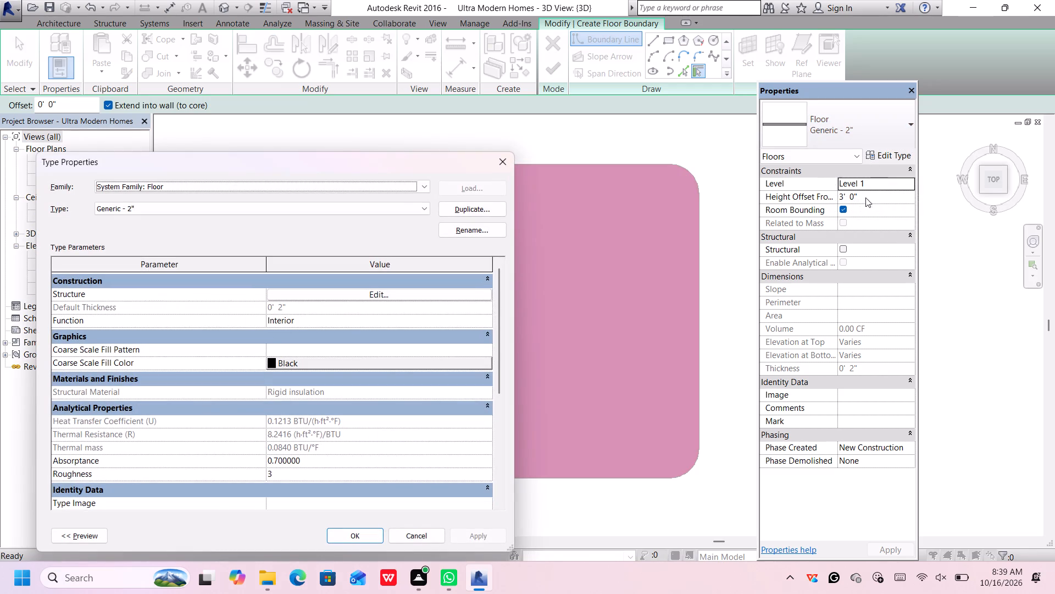
click(475, 207)
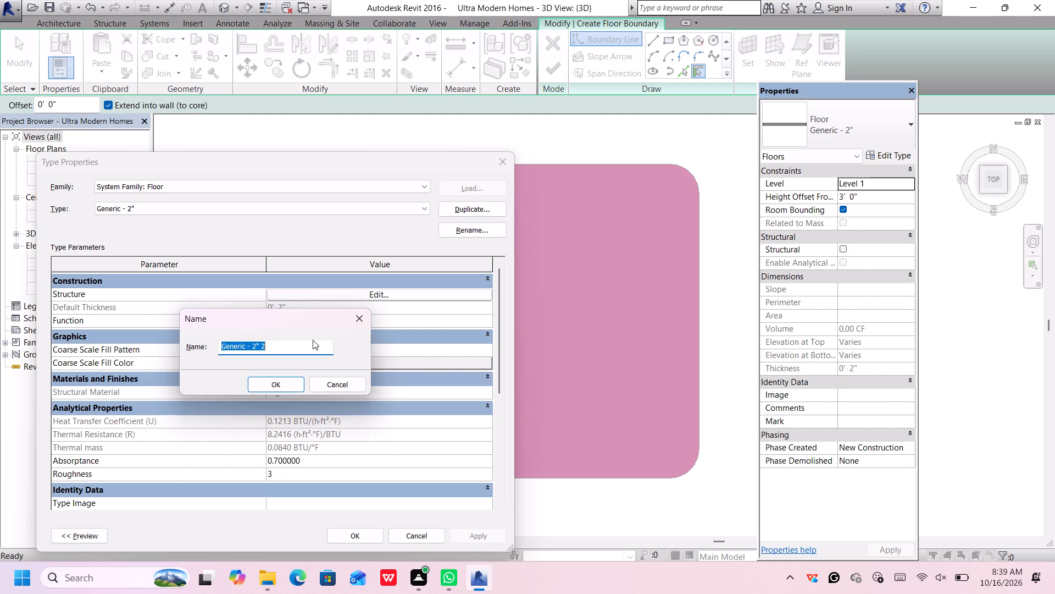
click(310, 344)
key(BackSpace)
key(BackSpace)
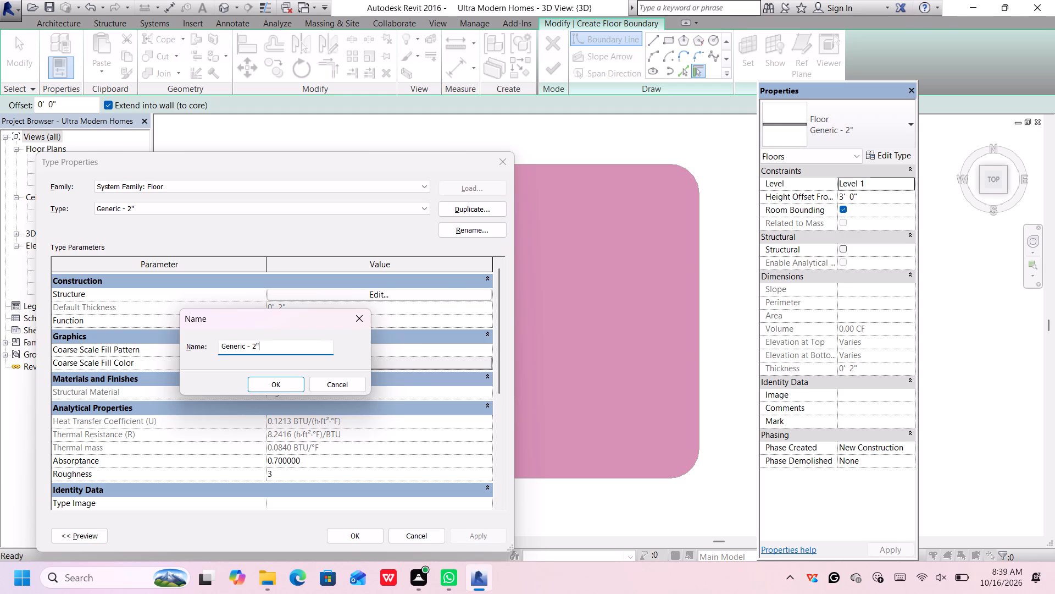
key(BackSpace)
key(BackSpace)
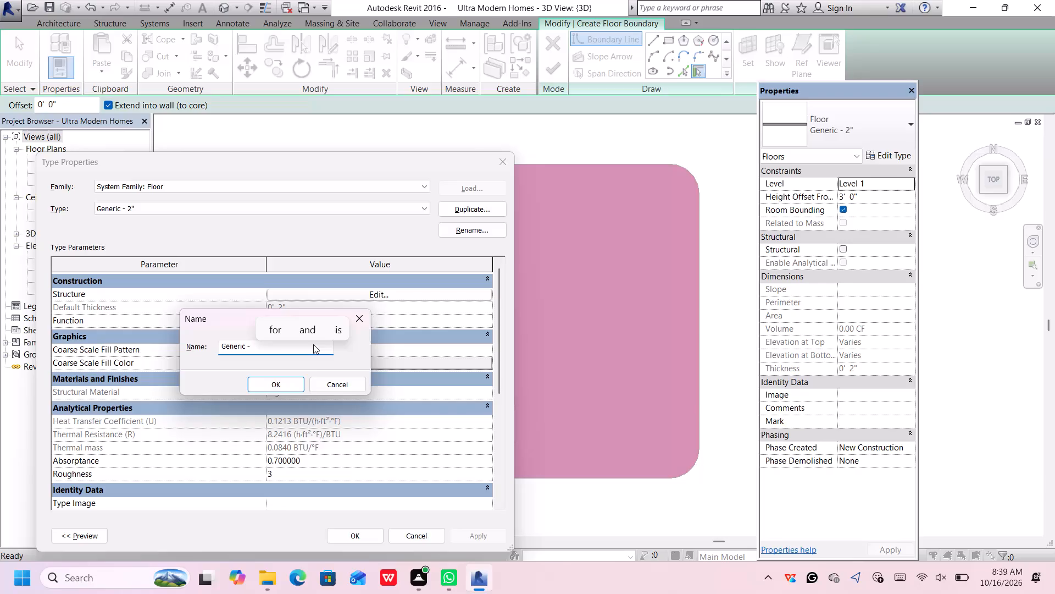
key(3)
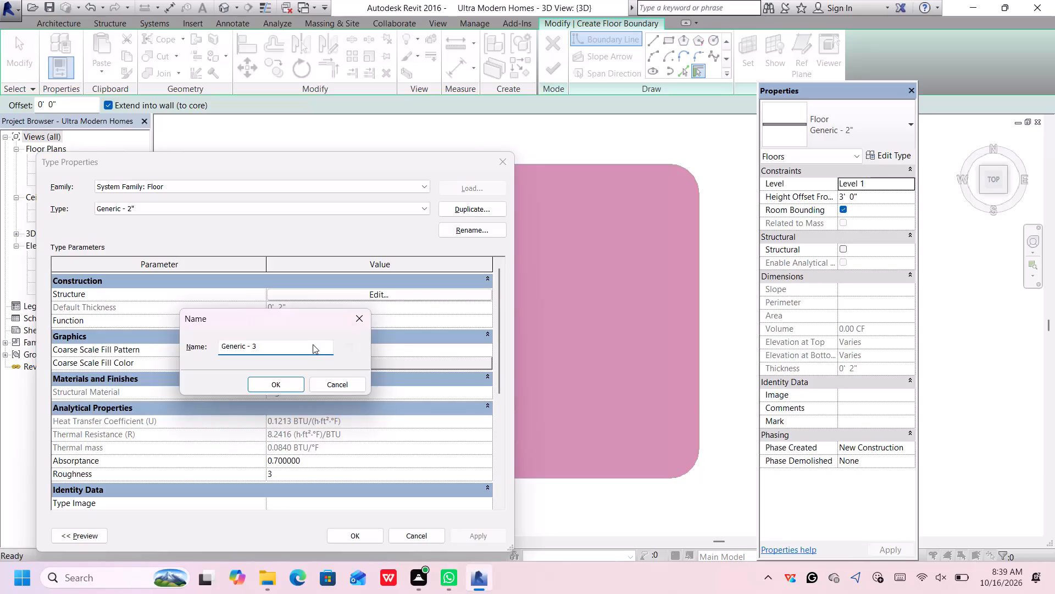
key(shift+quotedbl)
key(Return)
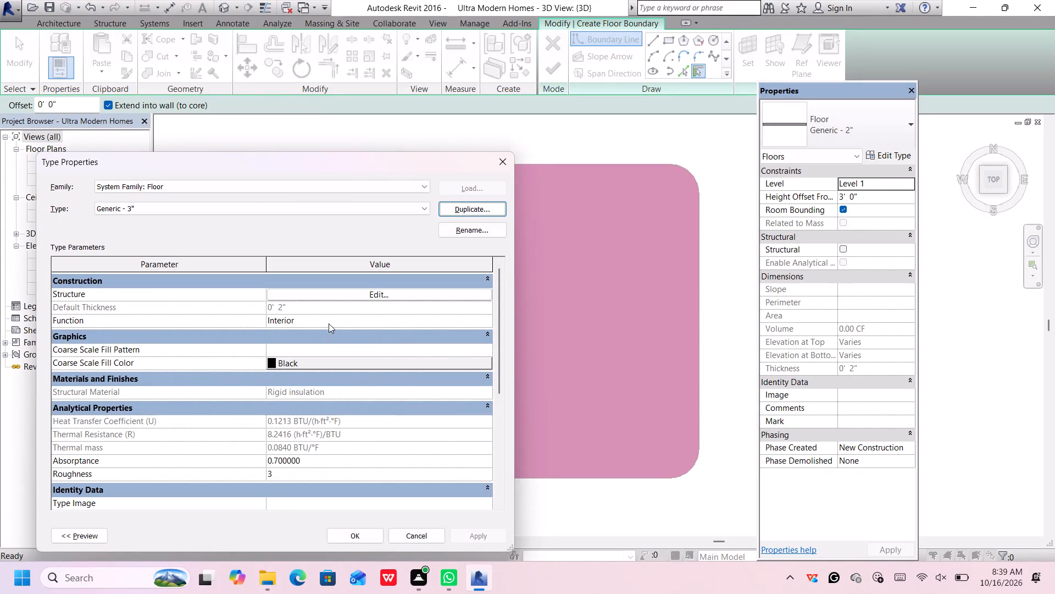
Set the structure layer thickness of the Generic - 3" floor type to 3".
click(373, 290)
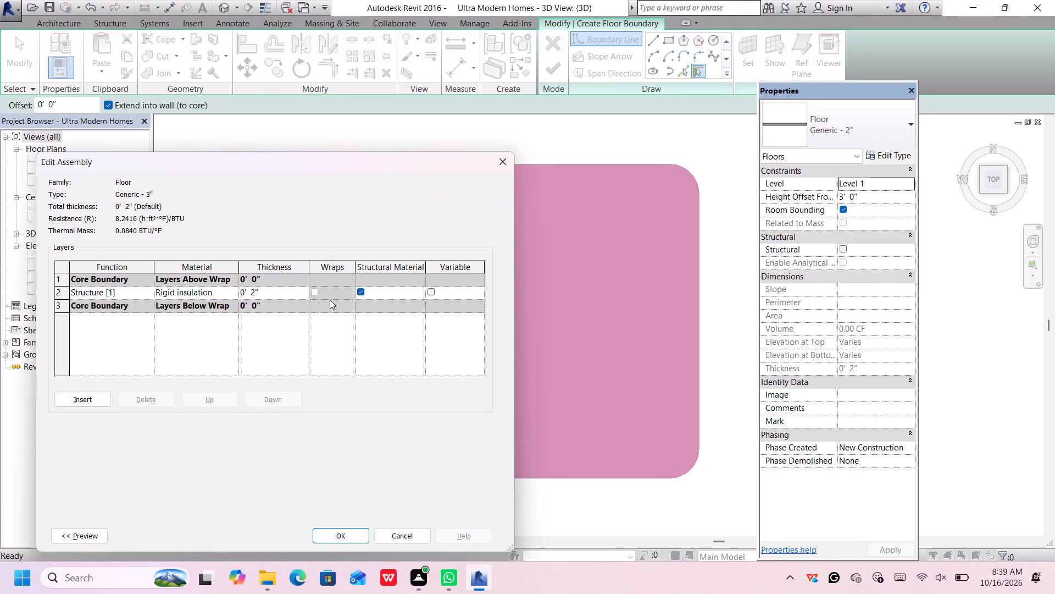
click(285, 286)
click(285, 293)
key(BackSpace)
key(3)
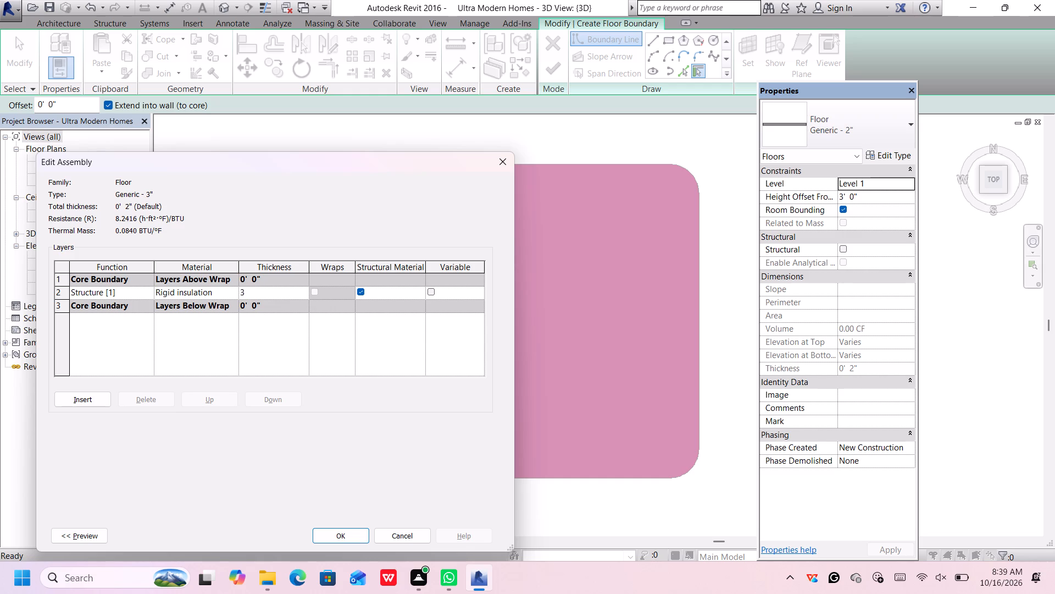
key(shift+quotedbl)
key(Return)
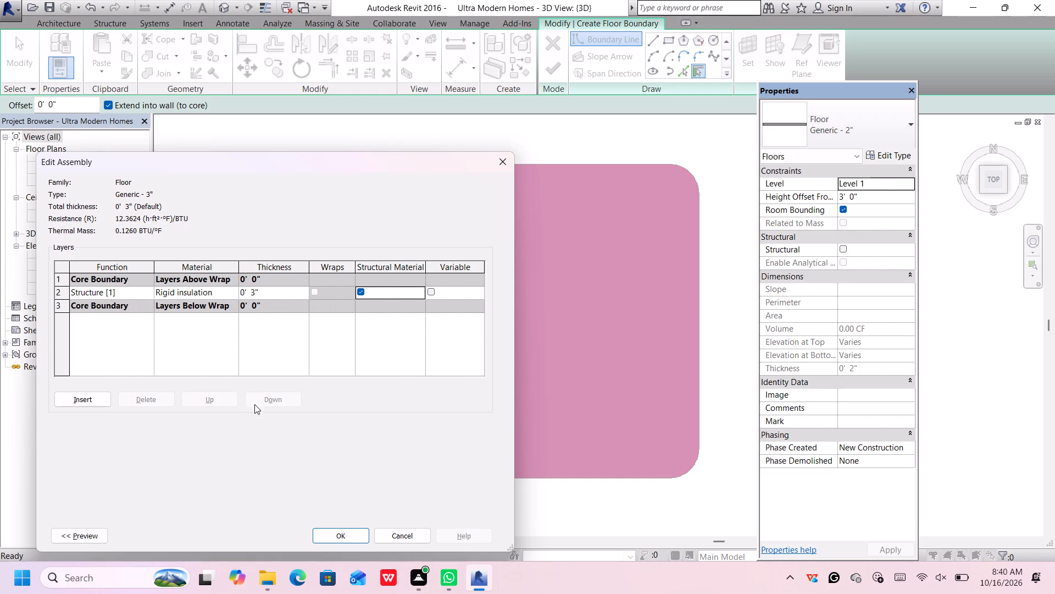
click(337, 542)
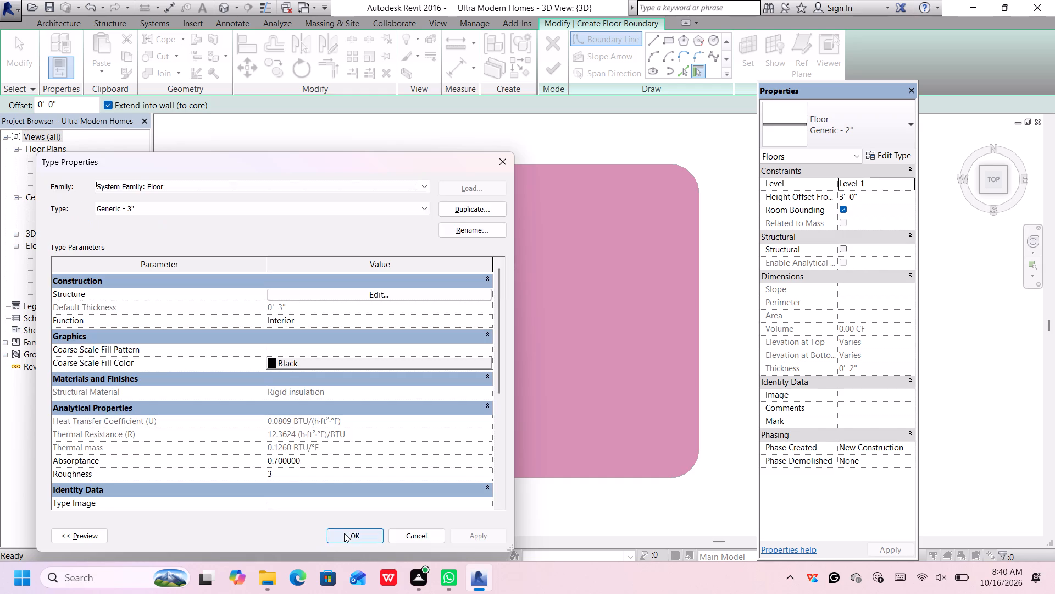
Accept the Generic - 3" type settings and switch the floor being sketched to the Generic - 2" type.
click(344, 533)
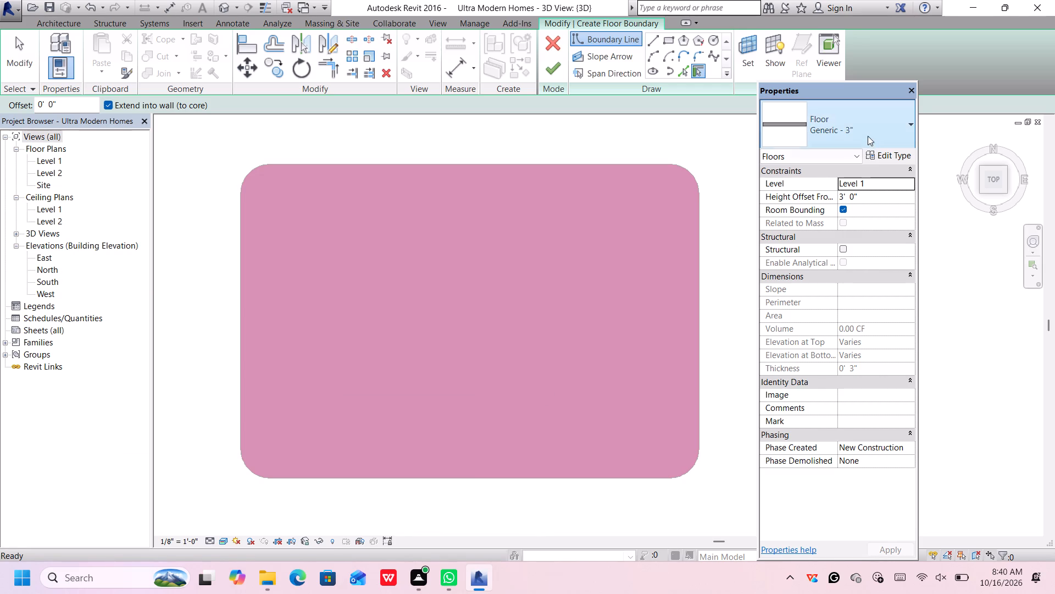
click(872, 131)
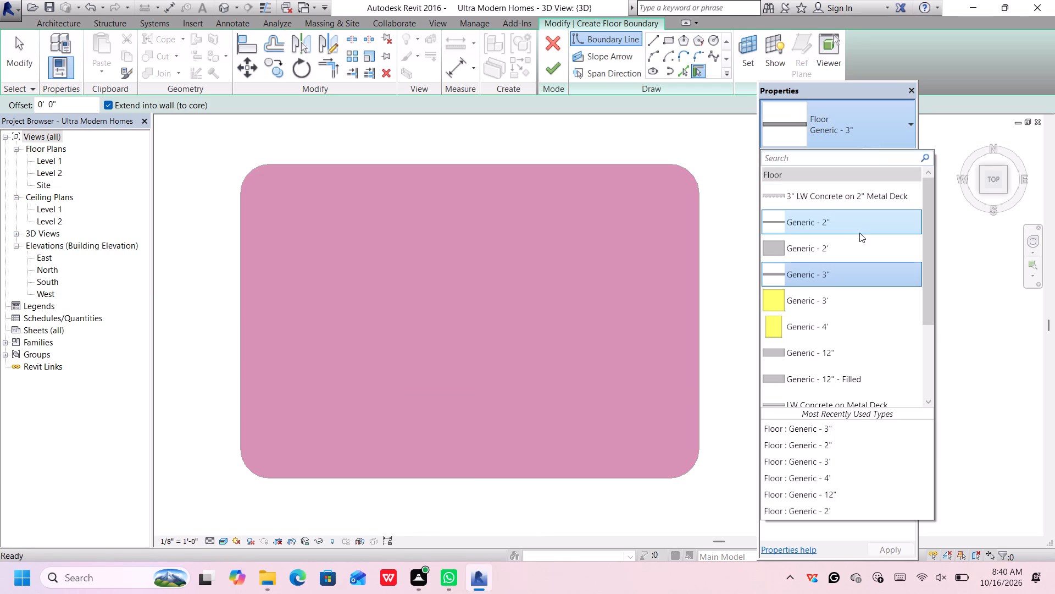
click(858, 228)
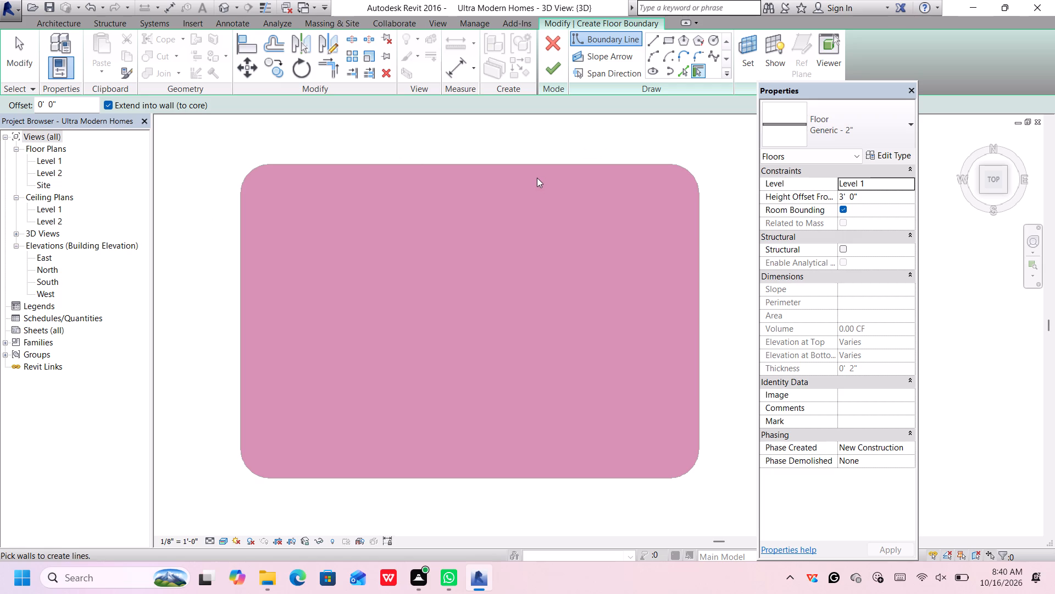
Trace the pink slab's two upper rounded corners with start-end-radius boundary arcs of 6' radius.
click(671, 41)
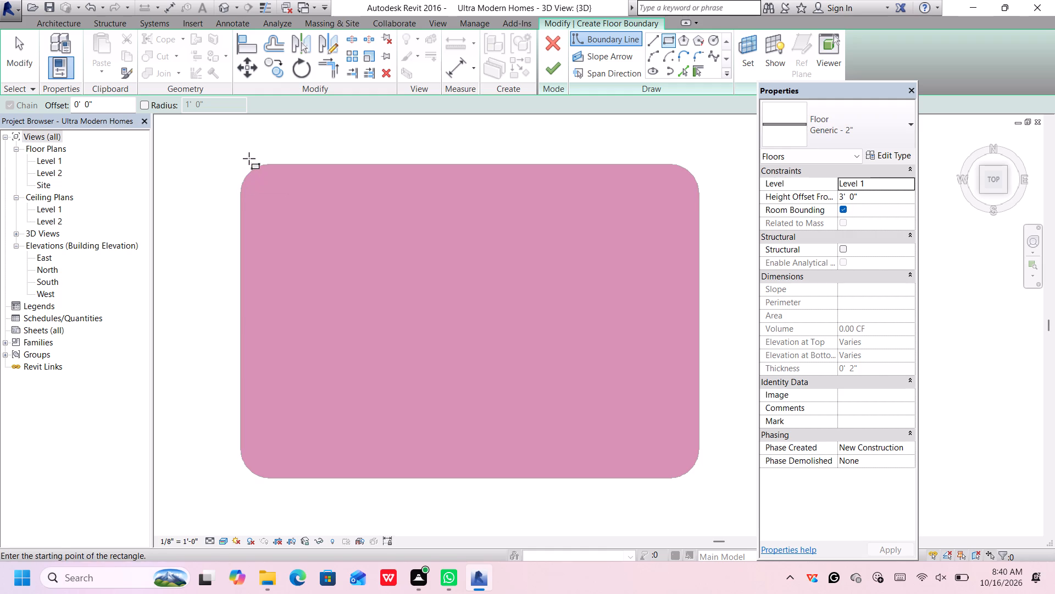
click(656, 56)
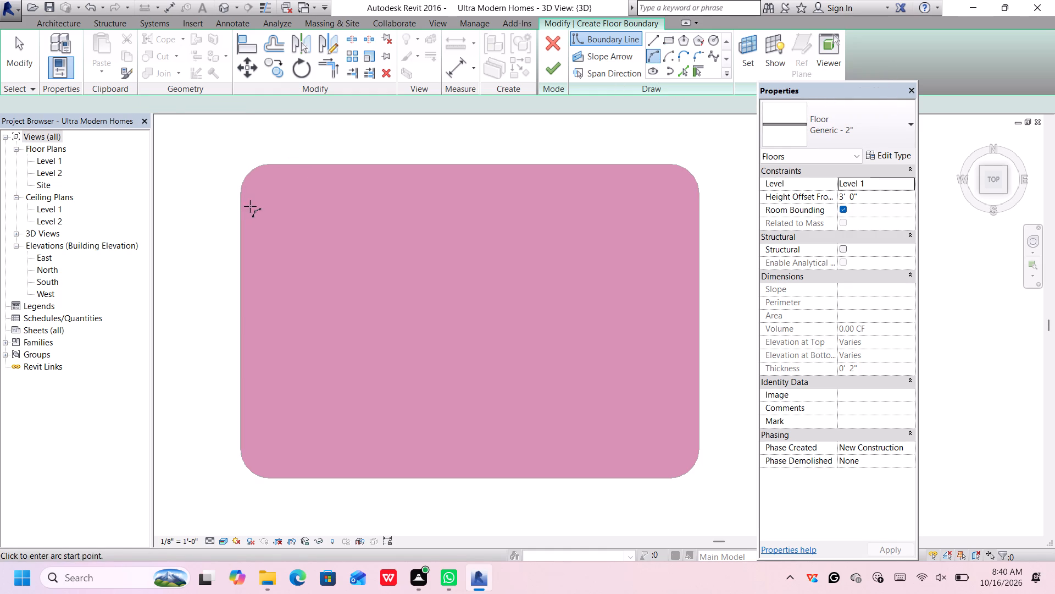
click(242, 193)
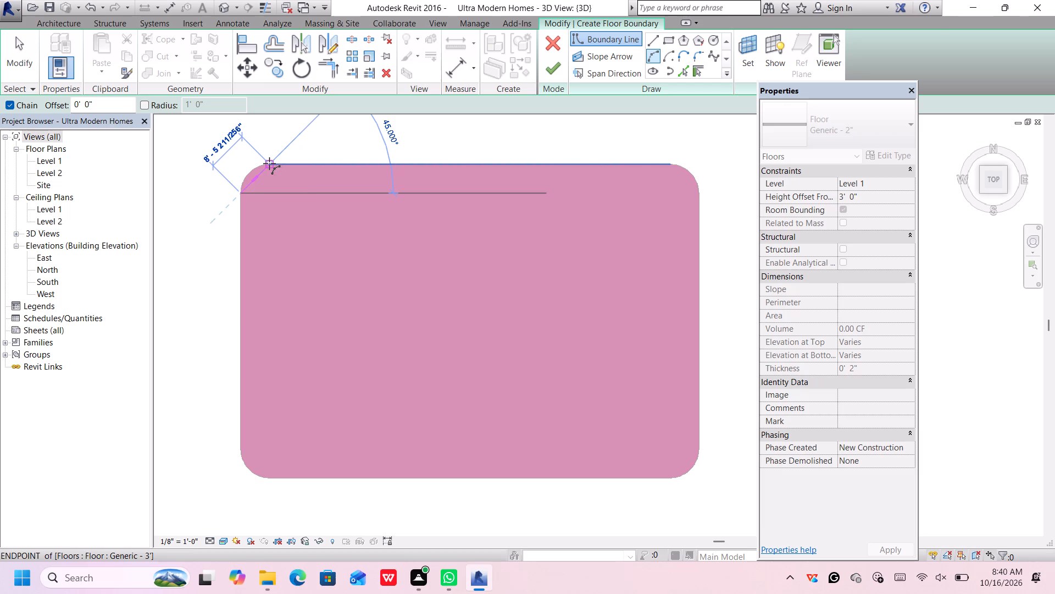
click(272, 163)
click(249, 174)
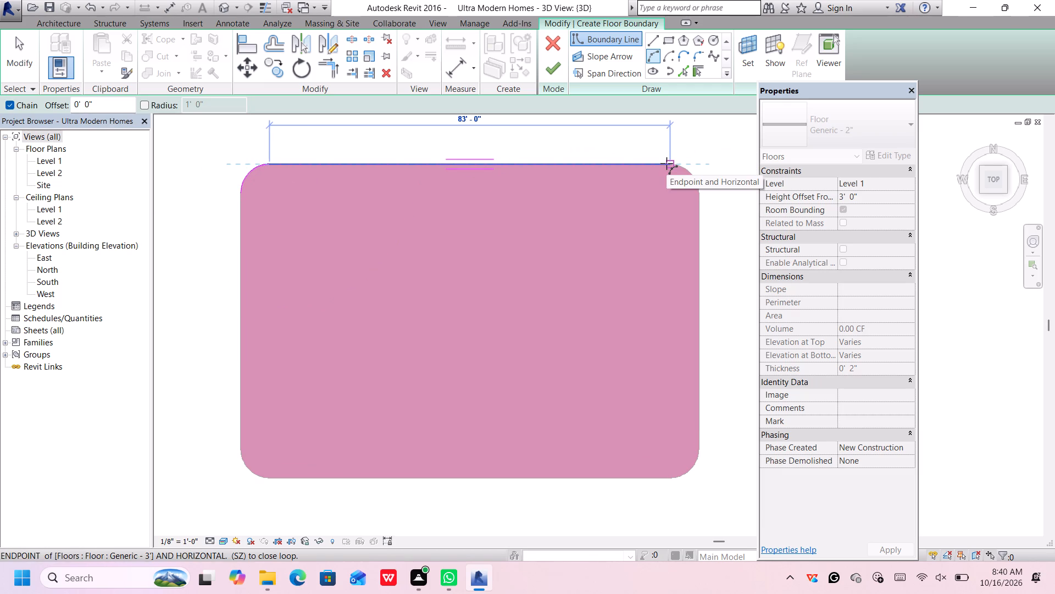
key(Escape)
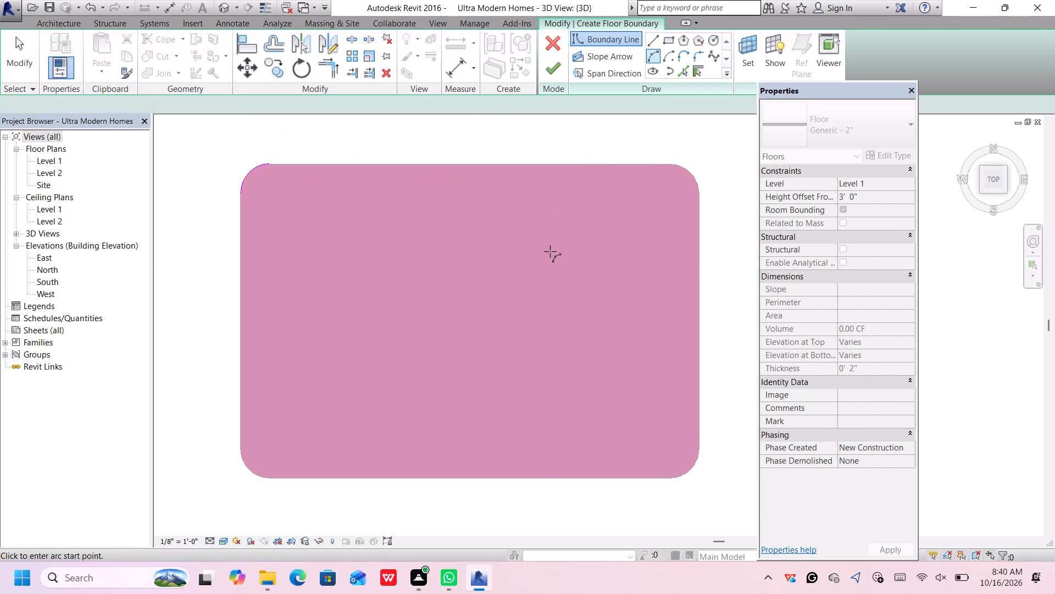
click(653, 54)
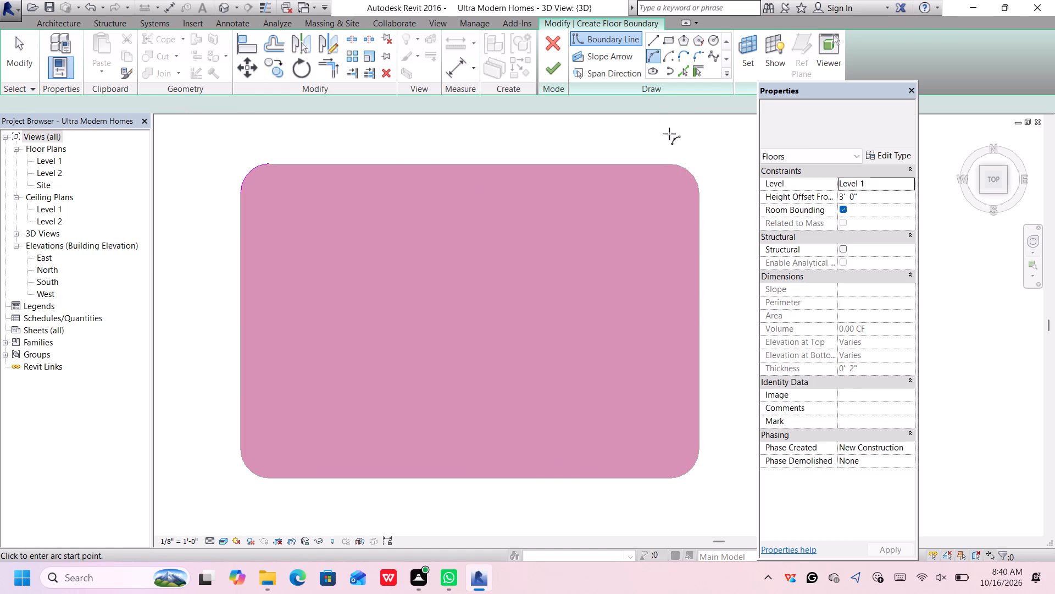
click(670, 164)
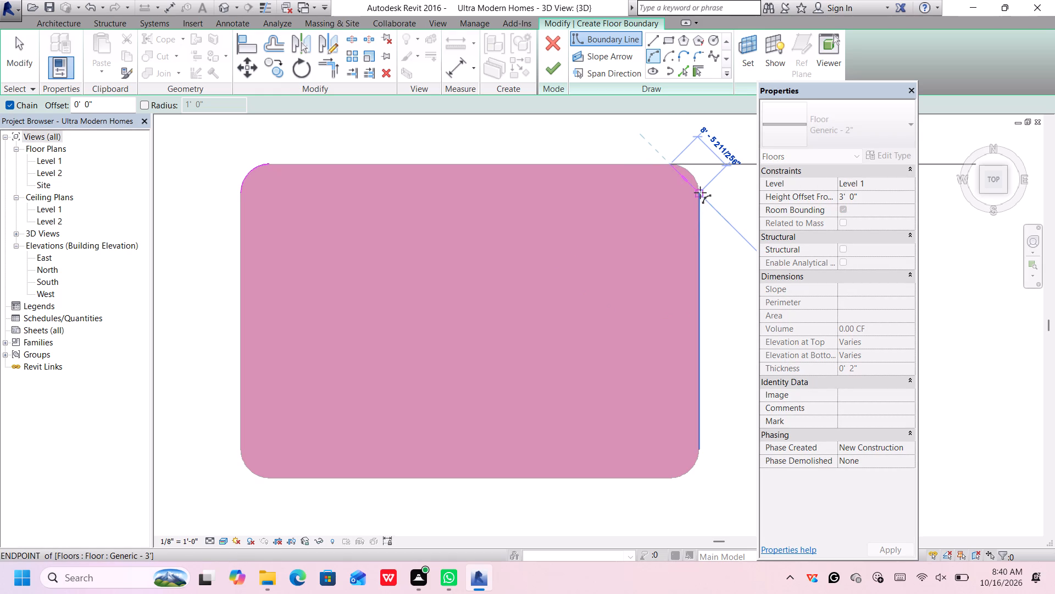
click(699, 193)
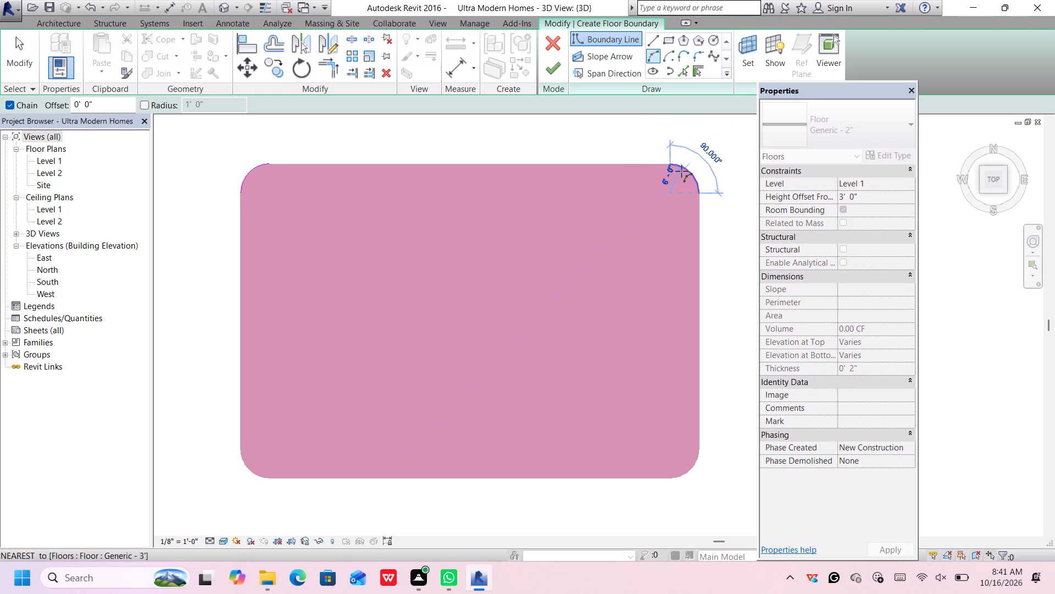
click(680, 171)
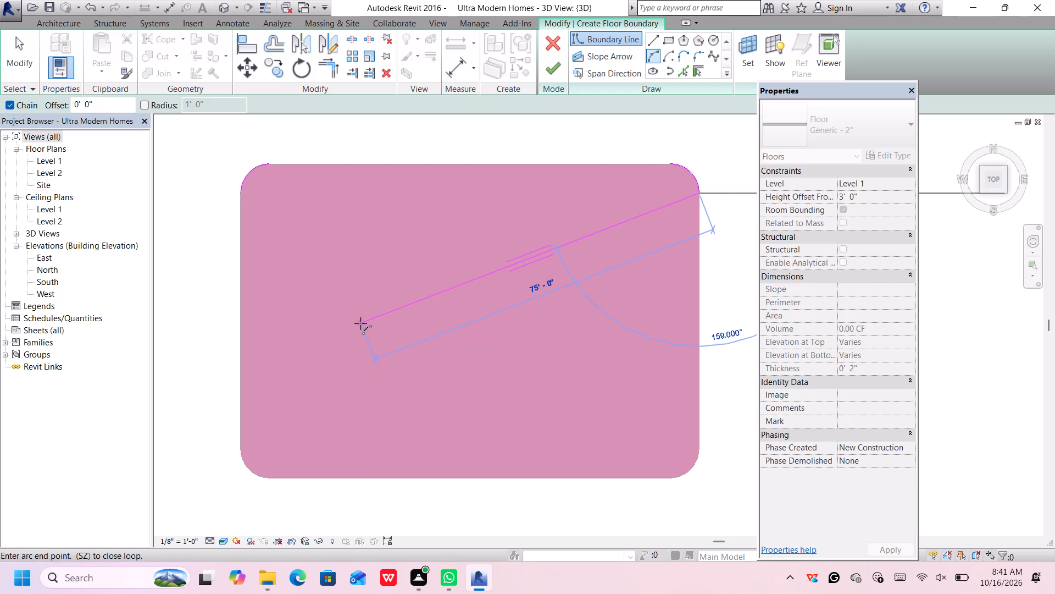
key(Escape)
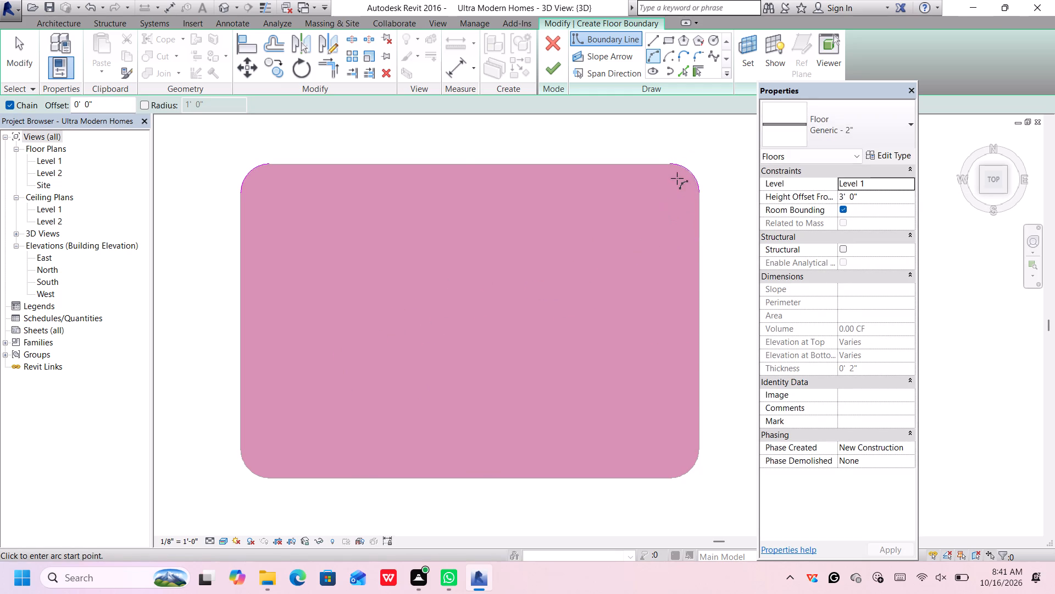
Trace the pink slab's two lower rounded corners with start-end-radius boundary arcs of 6' radius.
scroll(677, 162, up, 8)
scroll(704, 188, down, 1)
scroll(704, 187, up, 1)
scroll(704, 187, down, 1)
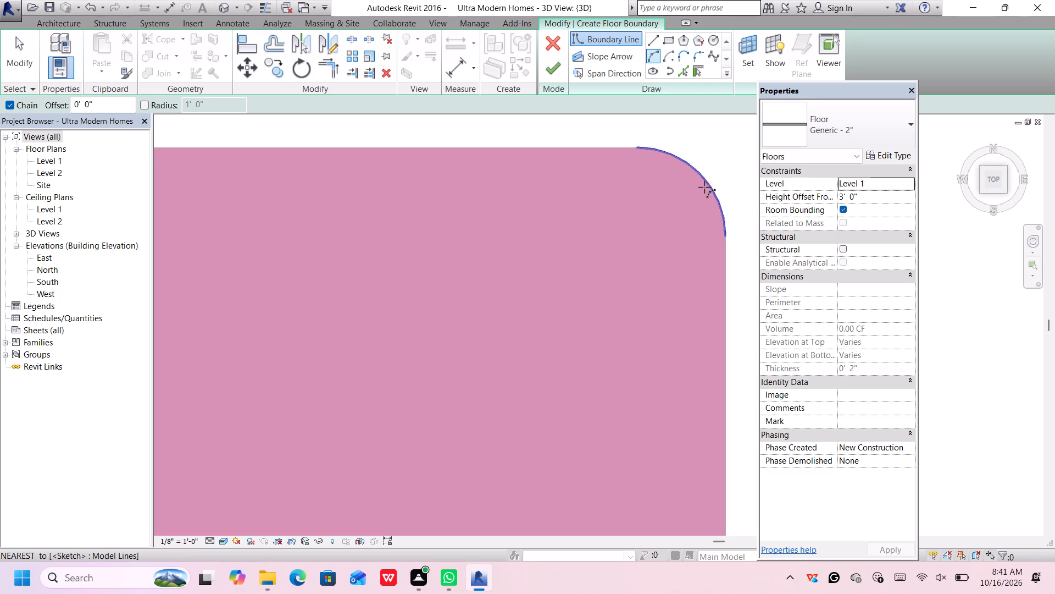
scroll(704, 187, down, 7)
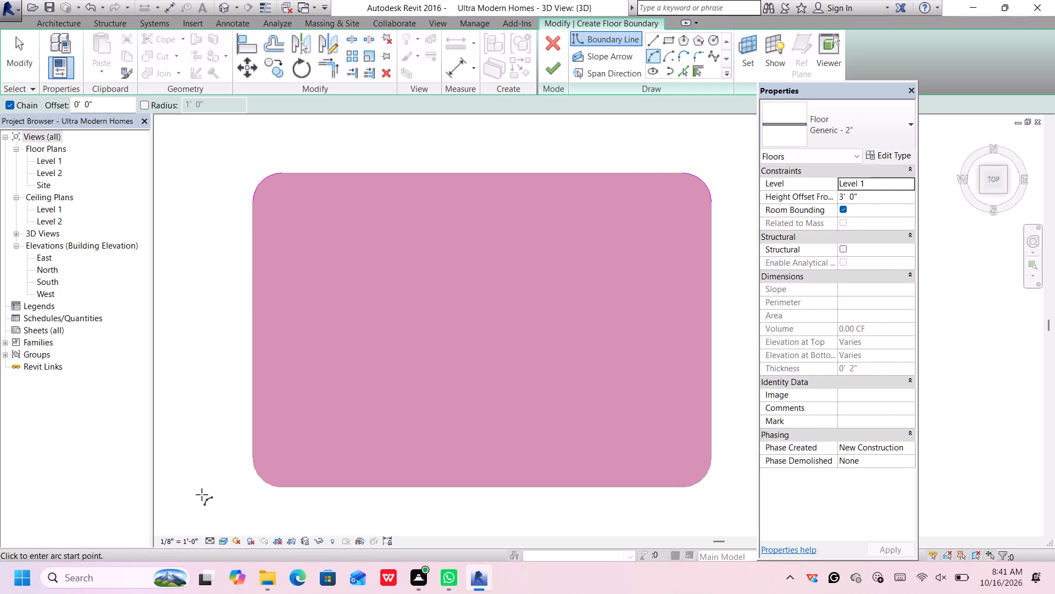
click(252, 456)
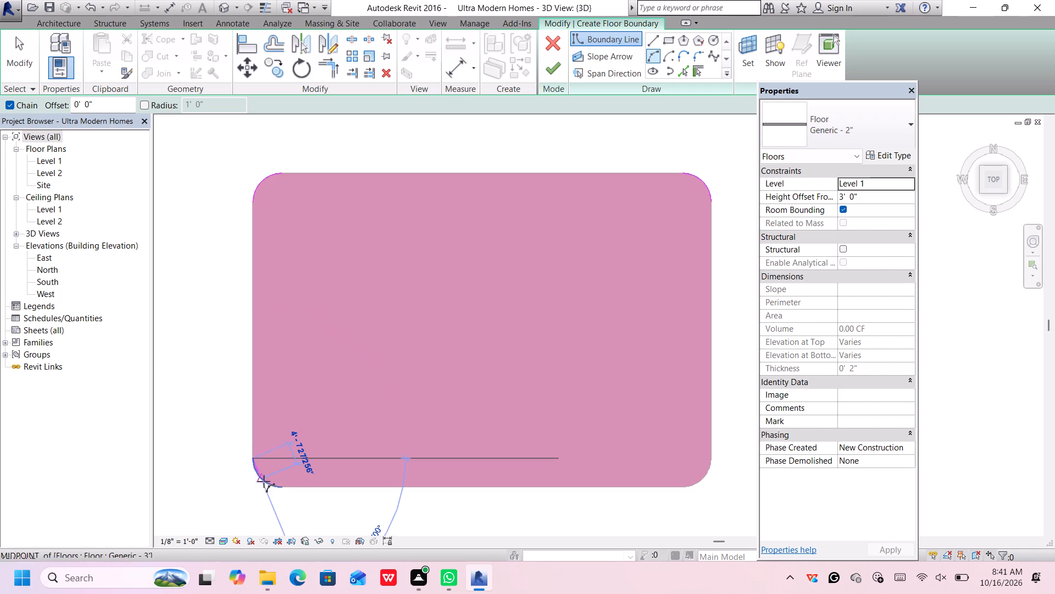
click(283, 489)
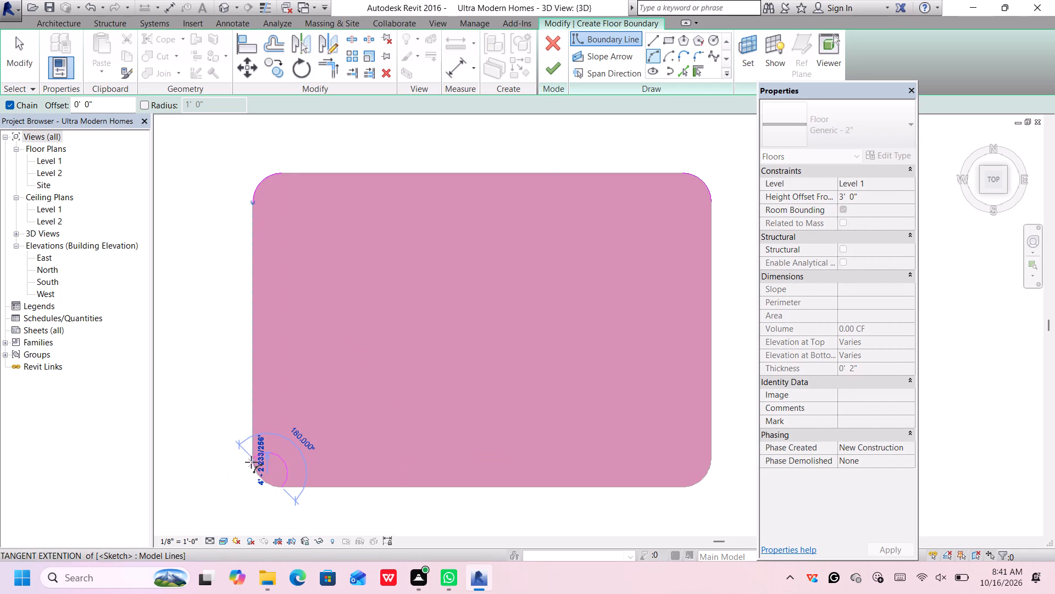
click(259, 469)
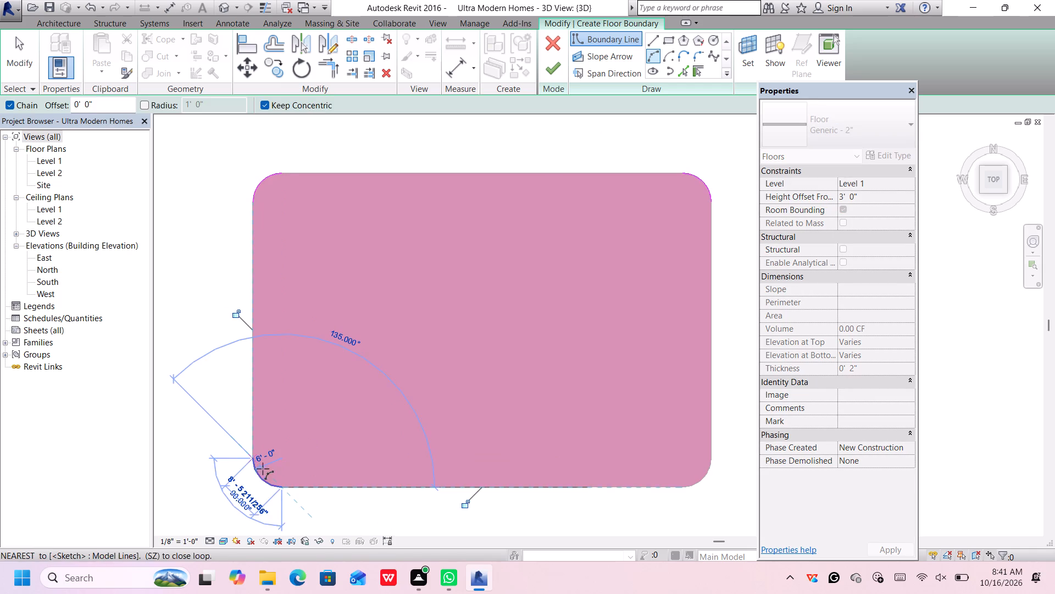
key(Escape)
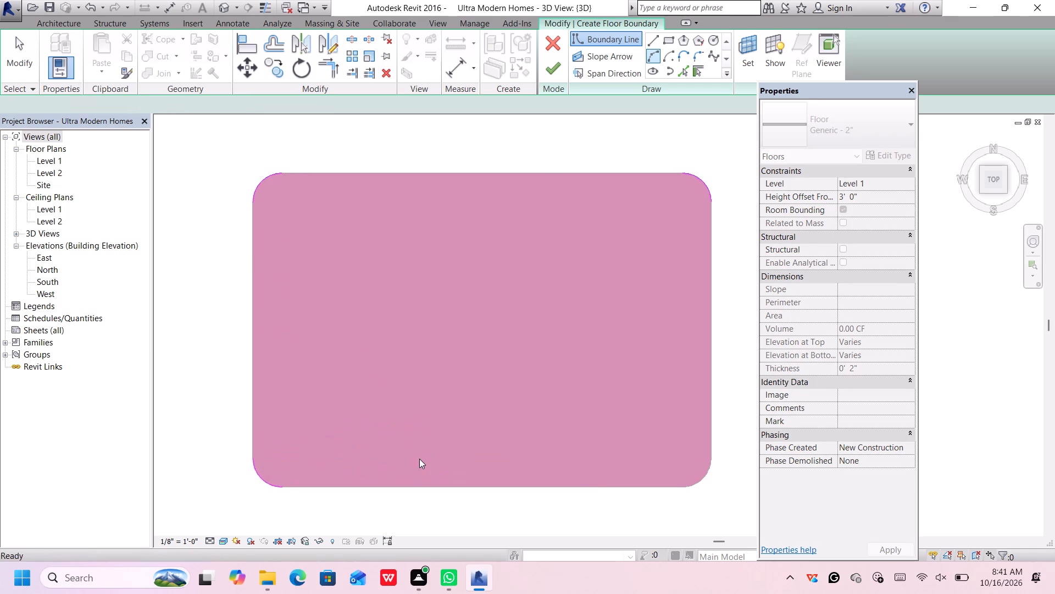
click(711, 457)
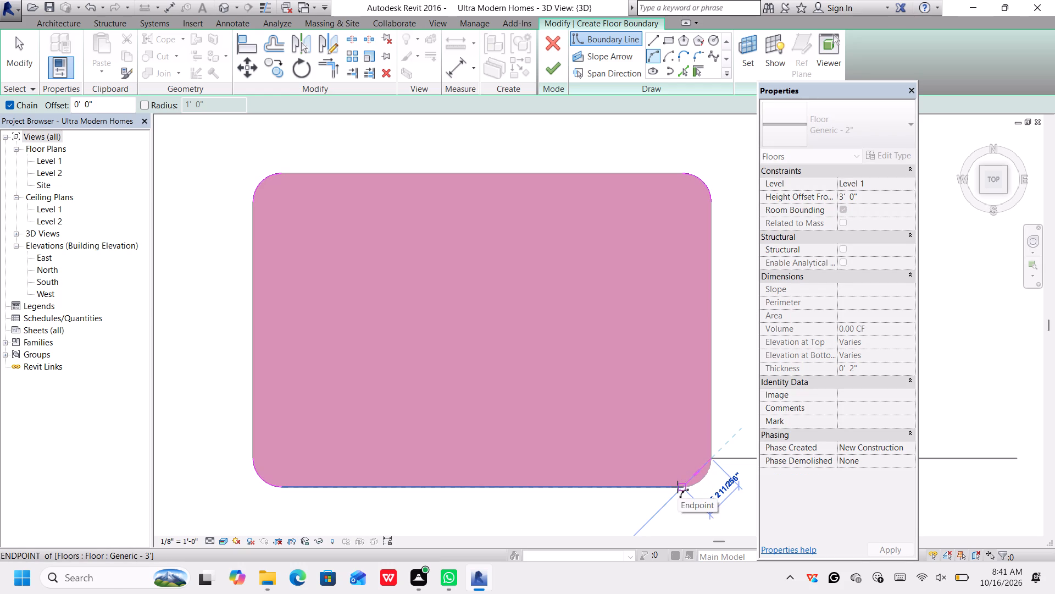
click(681, 486)
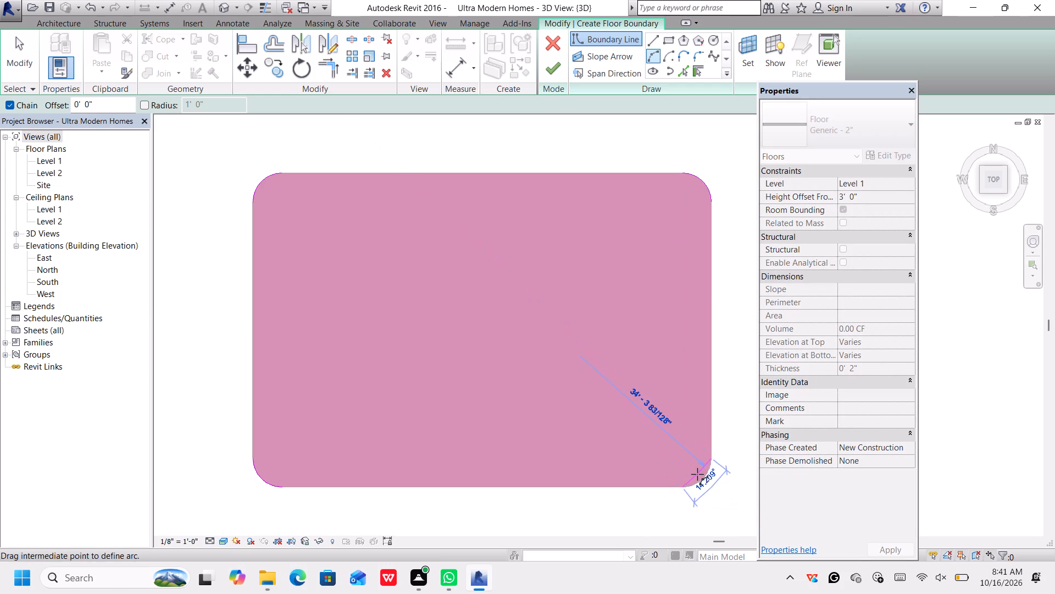
click(701, 479)
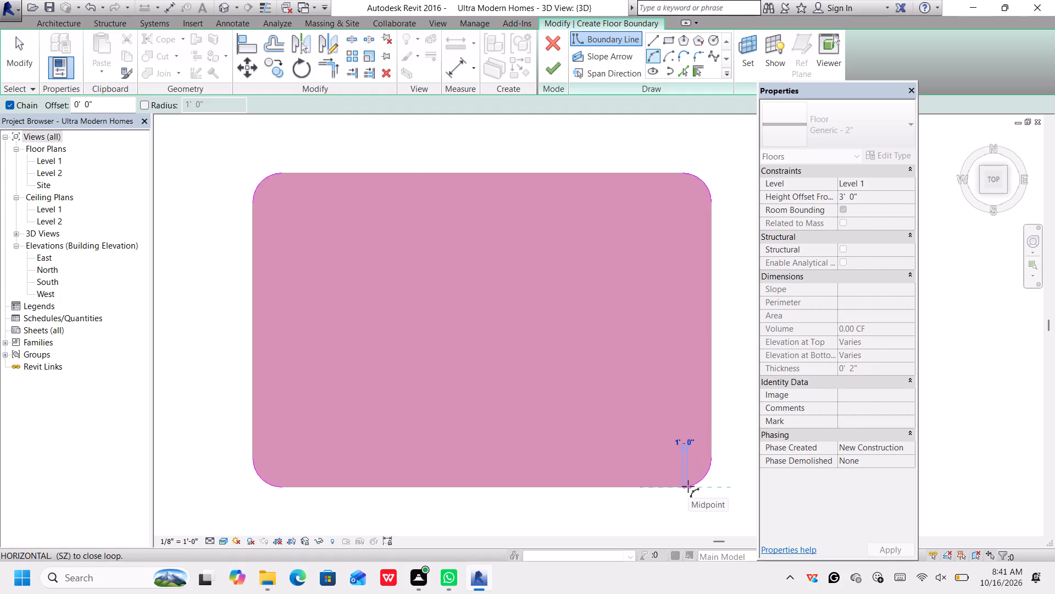
key(Escape)
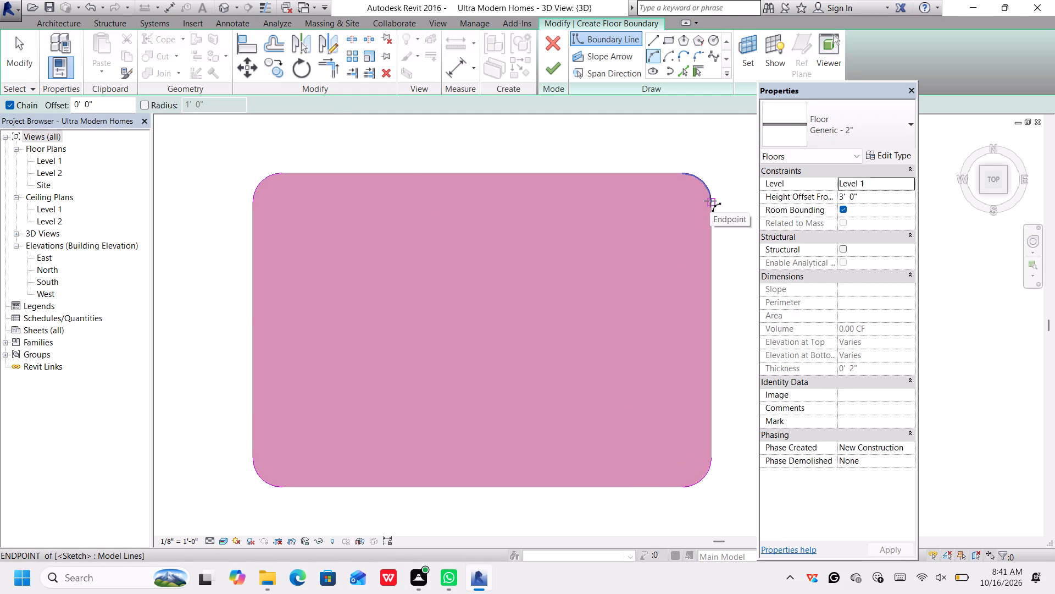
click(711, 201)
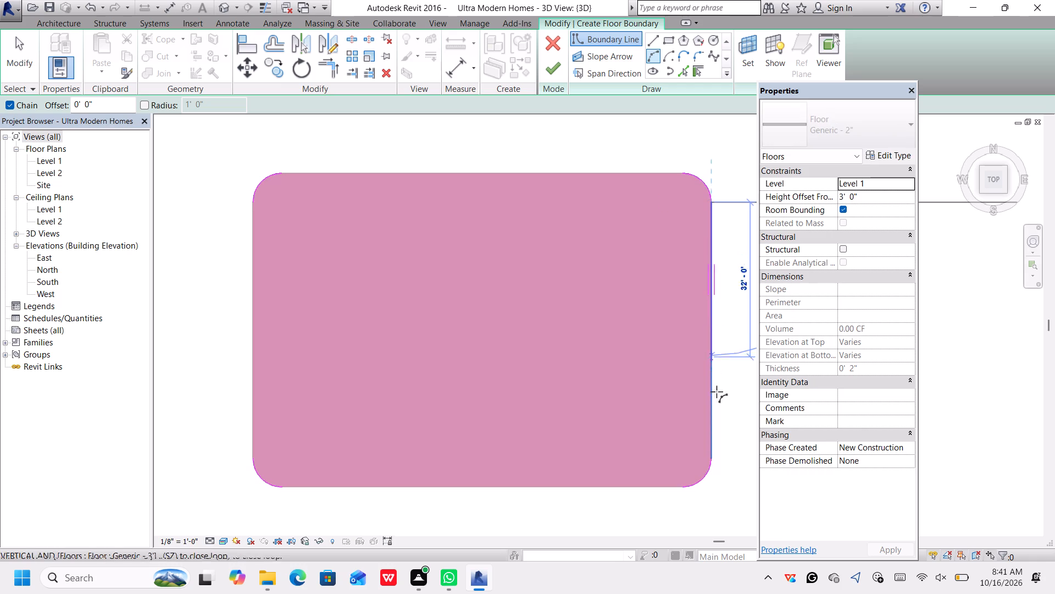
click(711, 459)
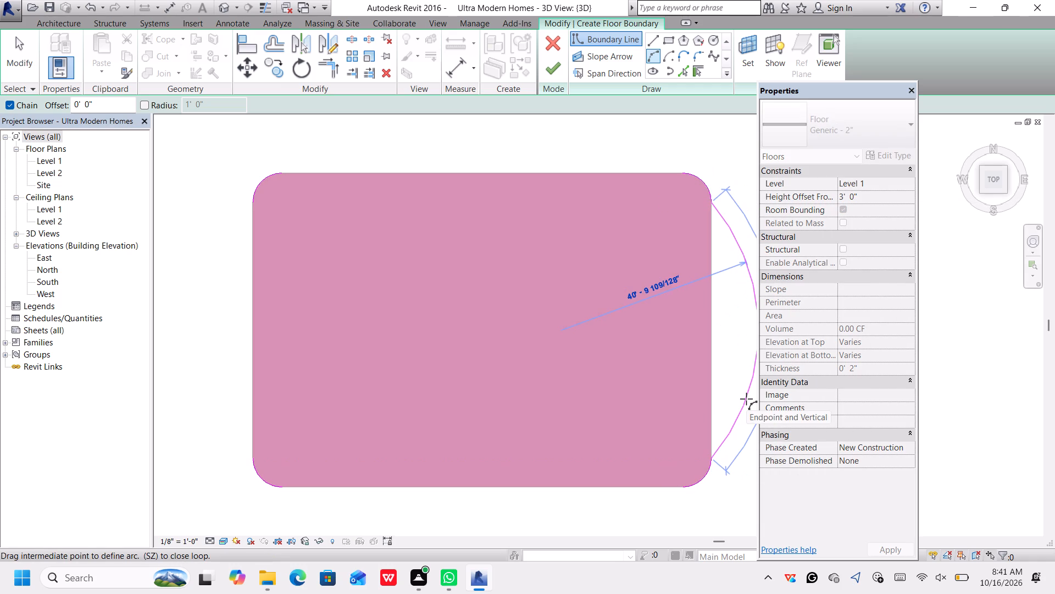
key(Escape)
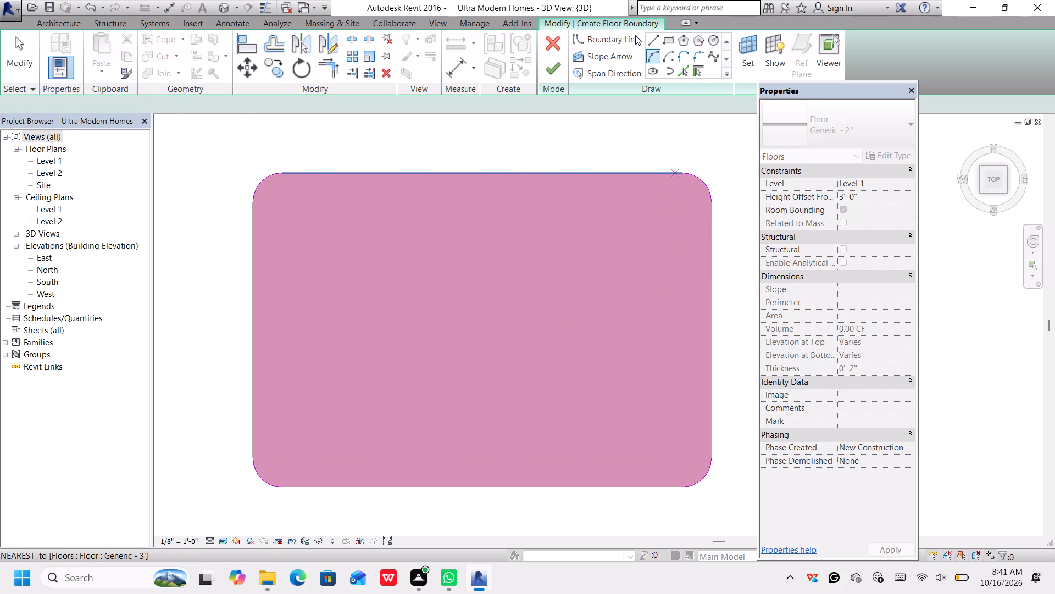
Connect the corner arcs with straight boundary lines along the slab's two 53' sides and its 83' upper edge.
click(652, 38)
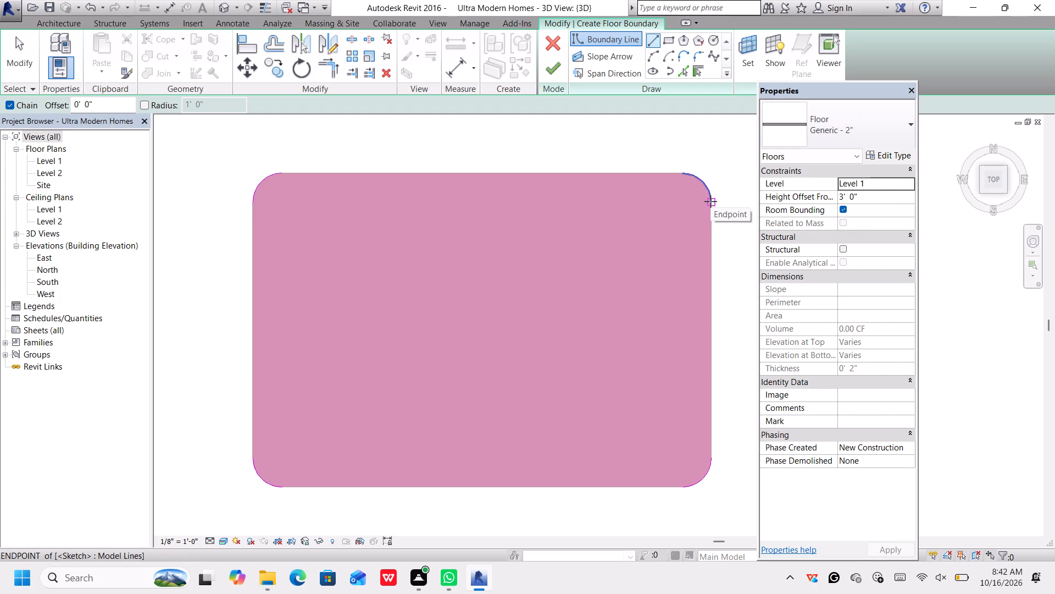
click(710, 201)
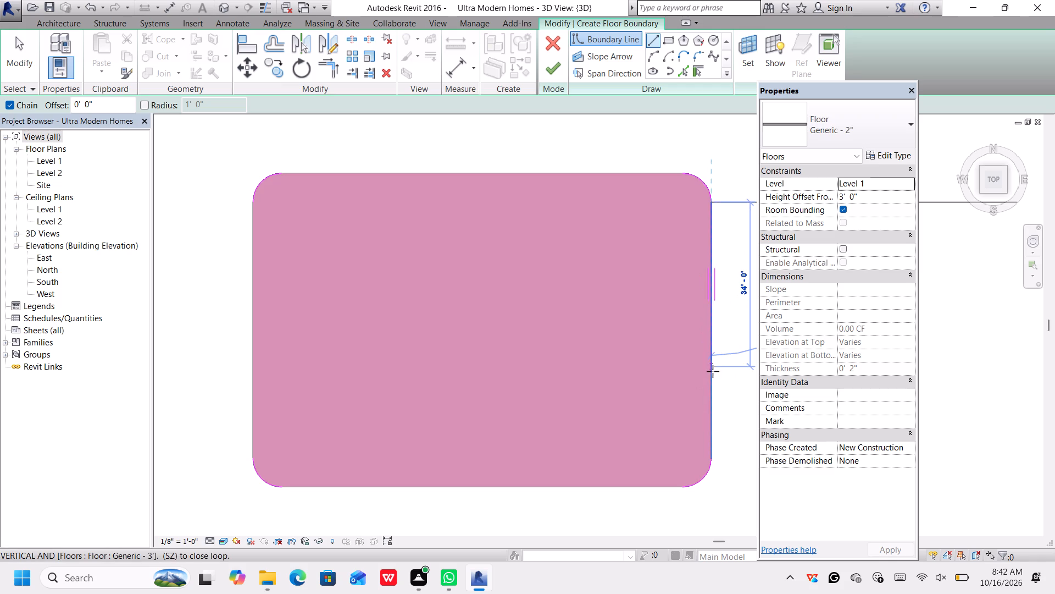
click(711, 458)
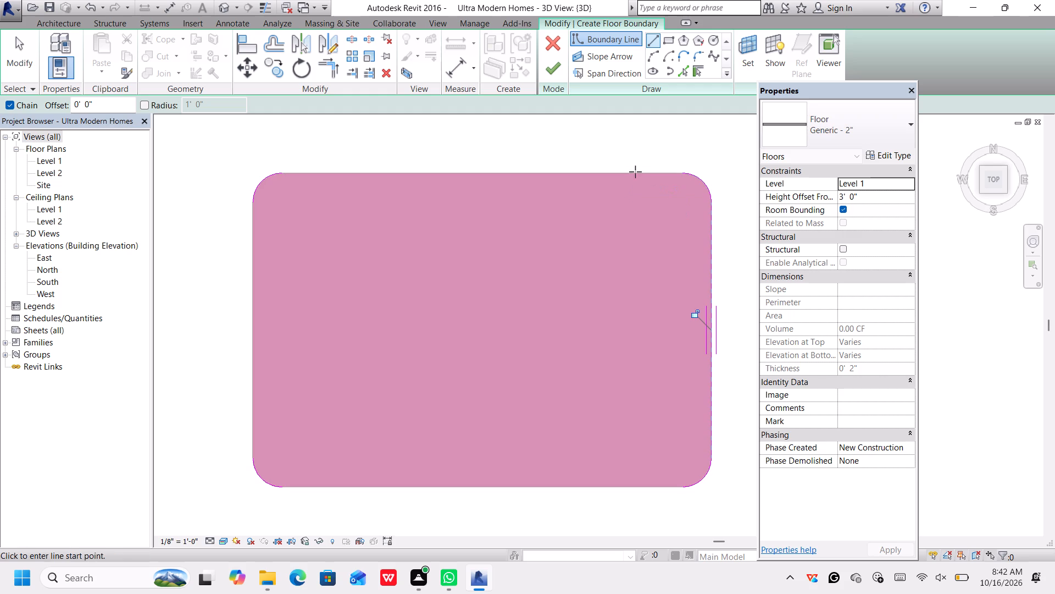
click(682, 174)
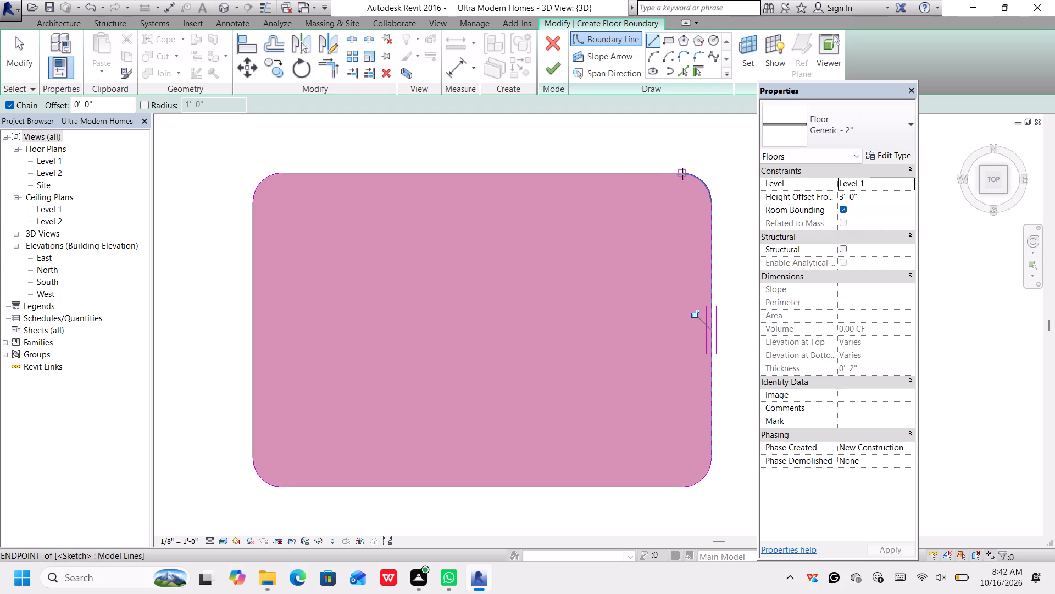
click(281, 175)
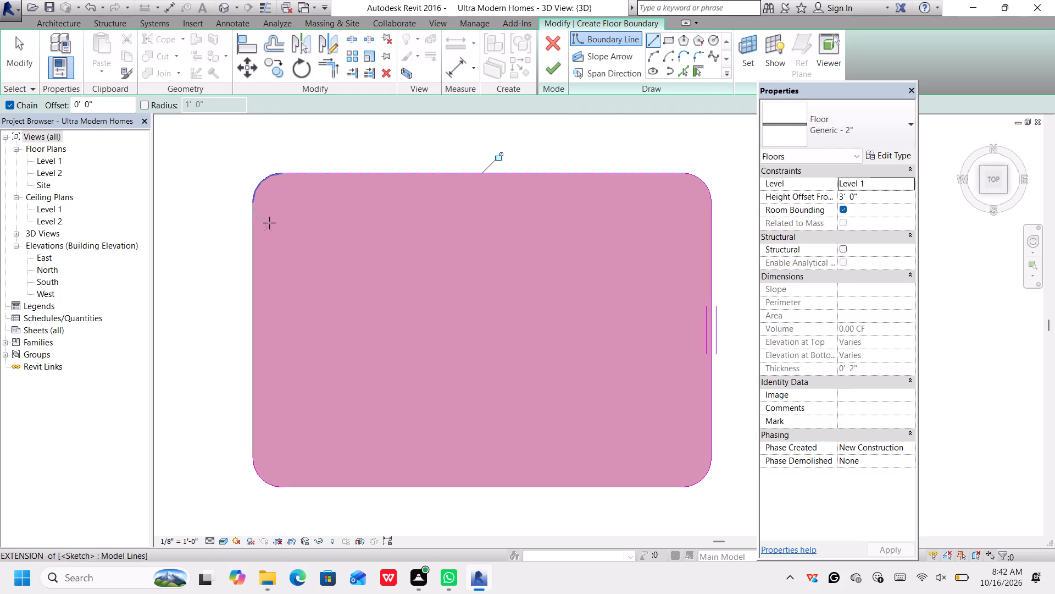
click(253, 204)
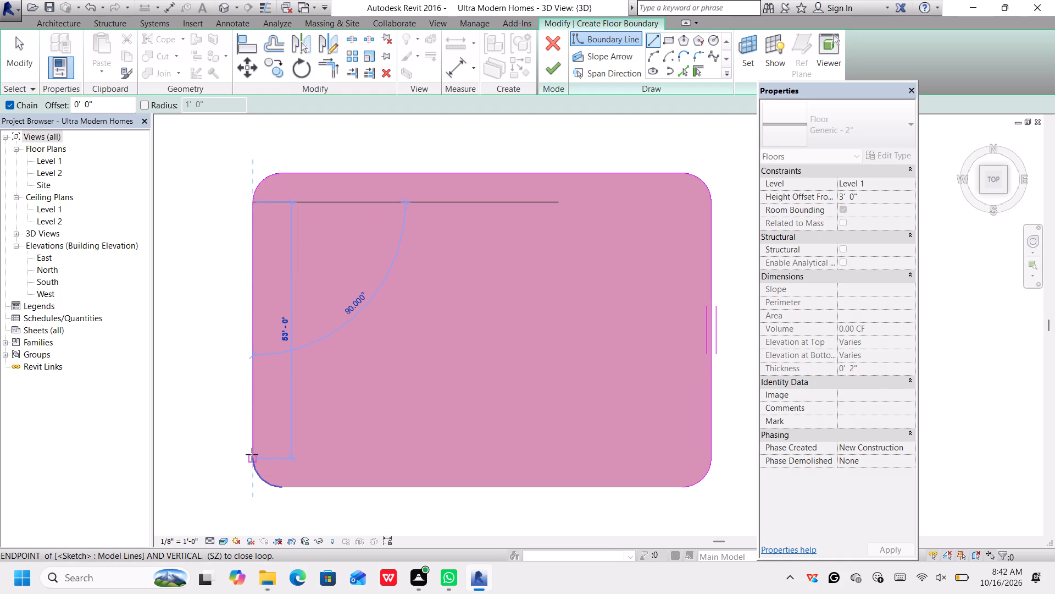
click(252, 457)
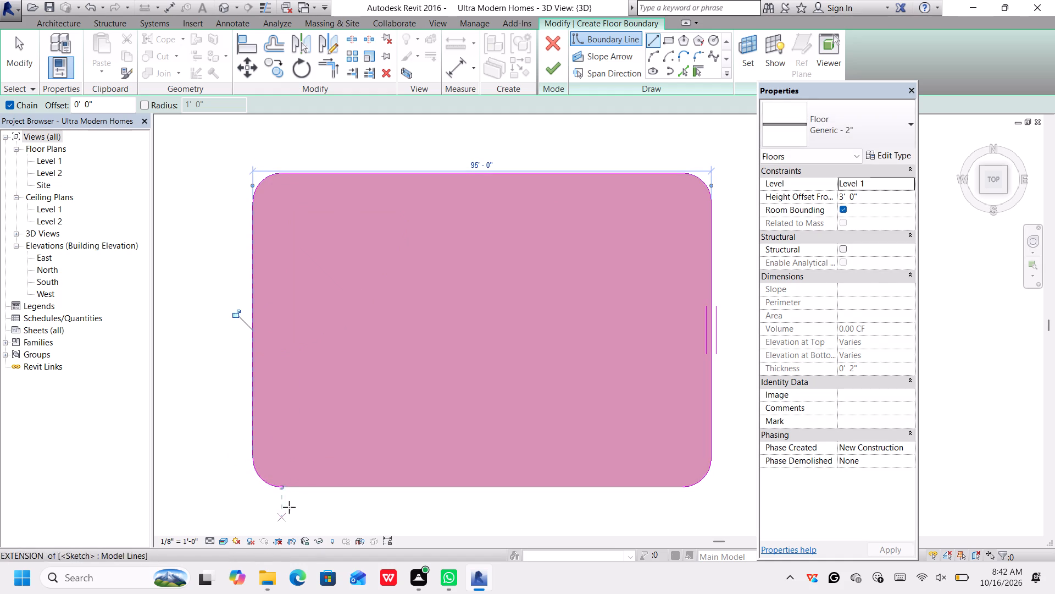
Close the floor boundary with an 83' straight line along the slab's lower edge, between the two lower corner arcs.
scroll(298, 487, up, 7)
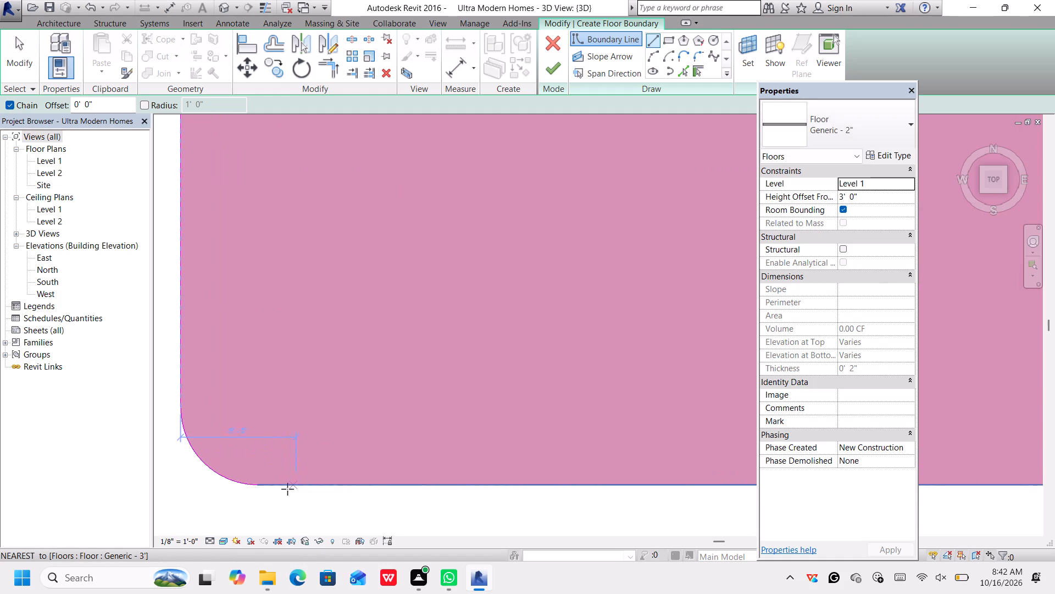
scroll(285, 489, up, 5)
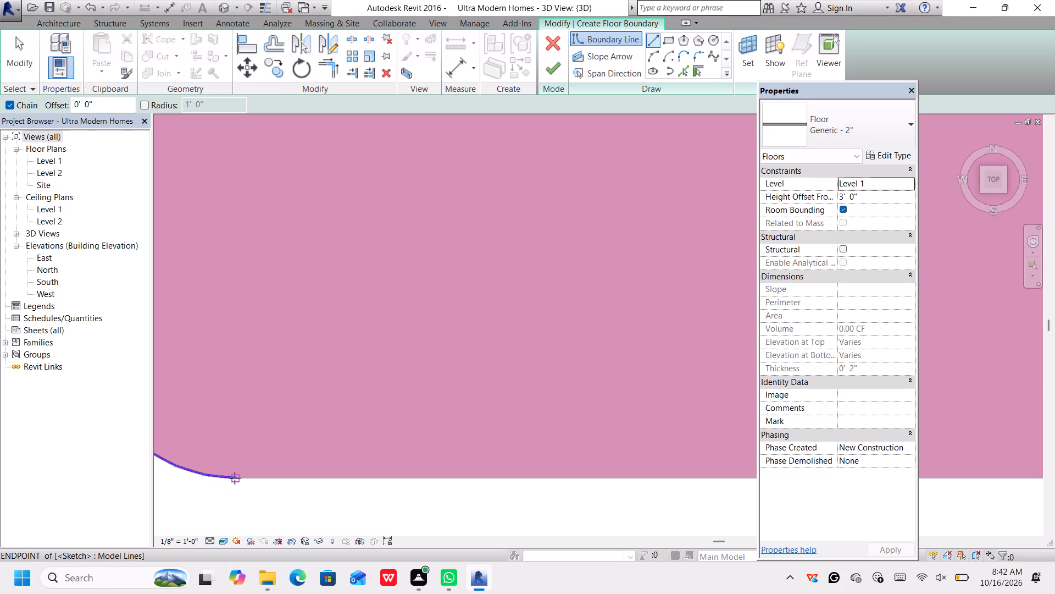
click(236, 477)
scroll(239, 476, down, 13)
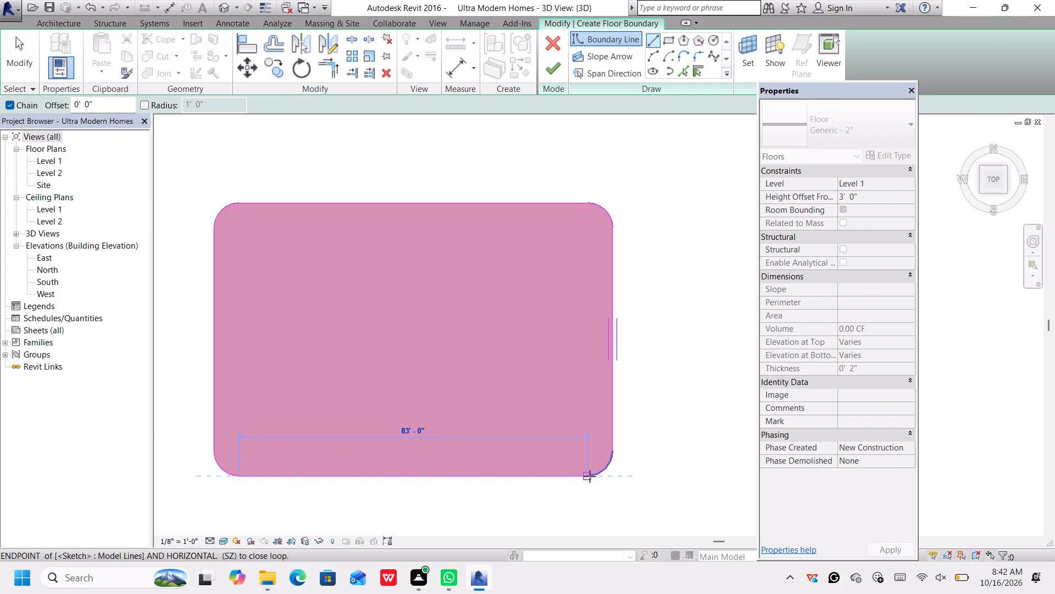
scroll(587, 475, up, 6)
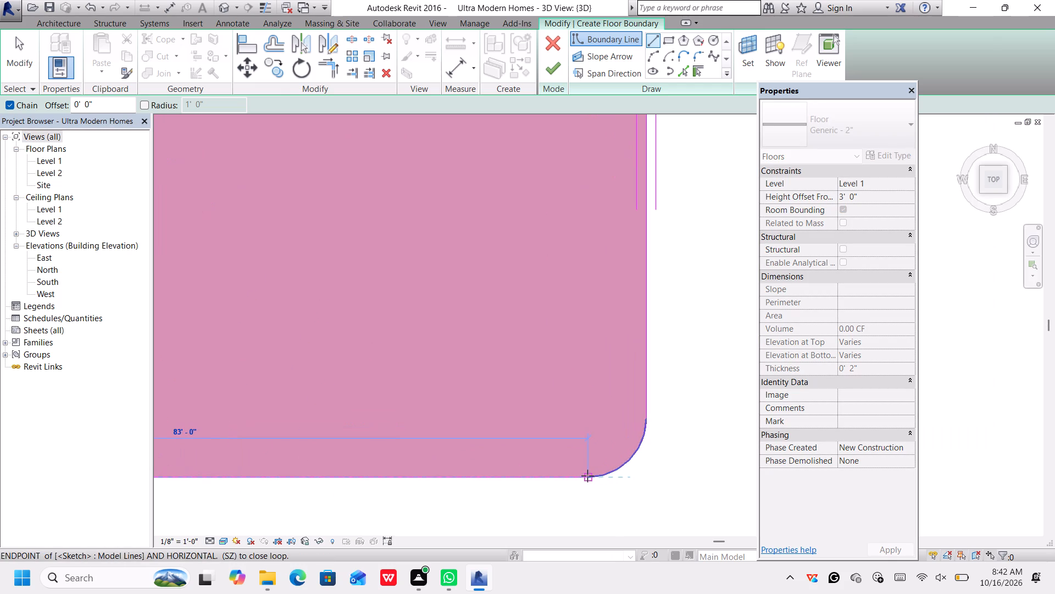
click(587, 476)
scroll(595, 488, down, 6)
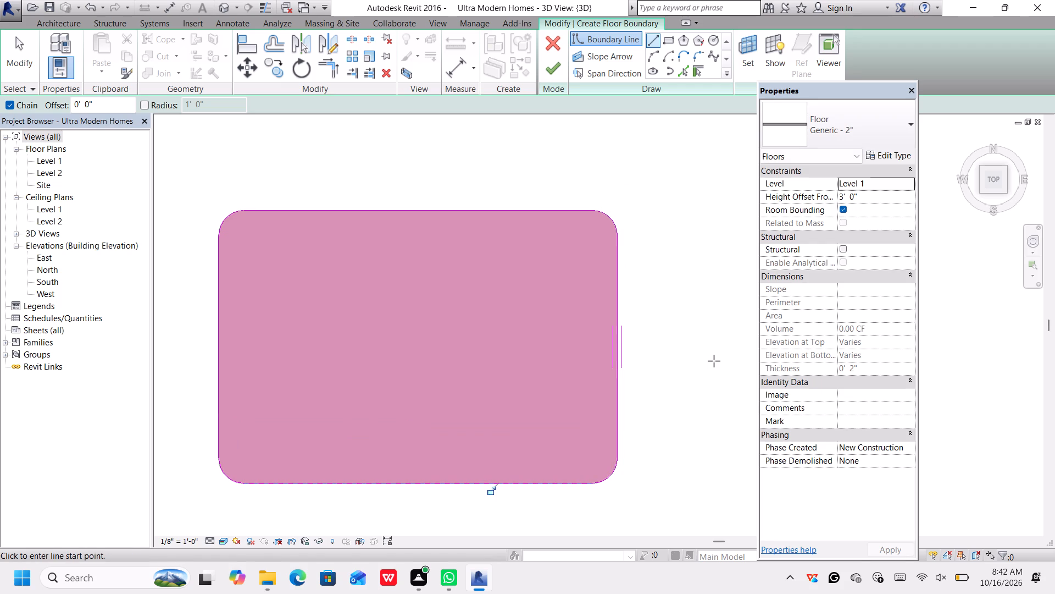
Set the sketched floor's height offset from Level 1 to 7' 2" and finish the floor boundary.
click(854, 196)
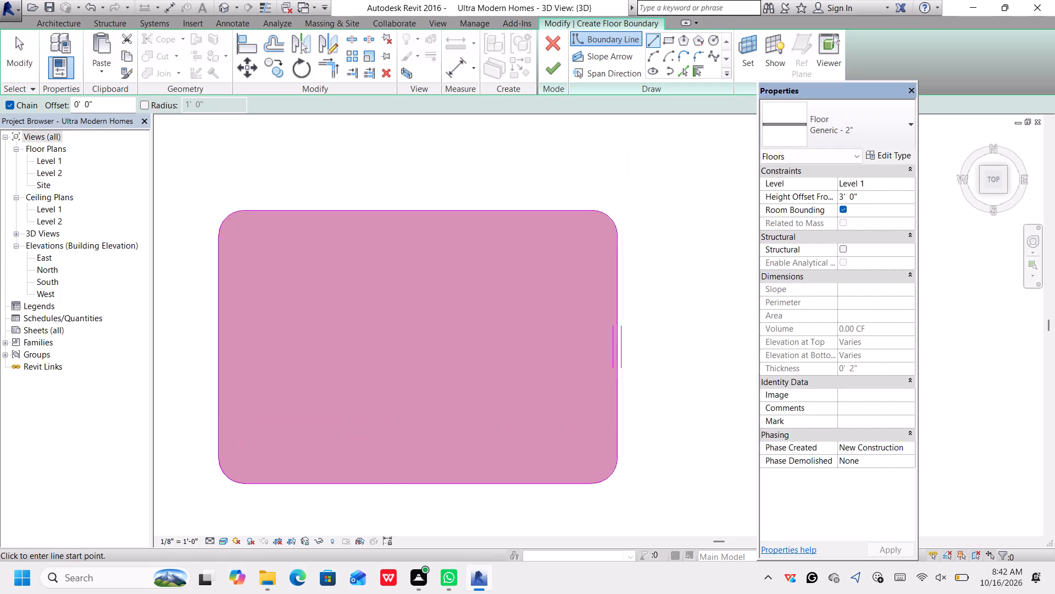
click(842, 194)
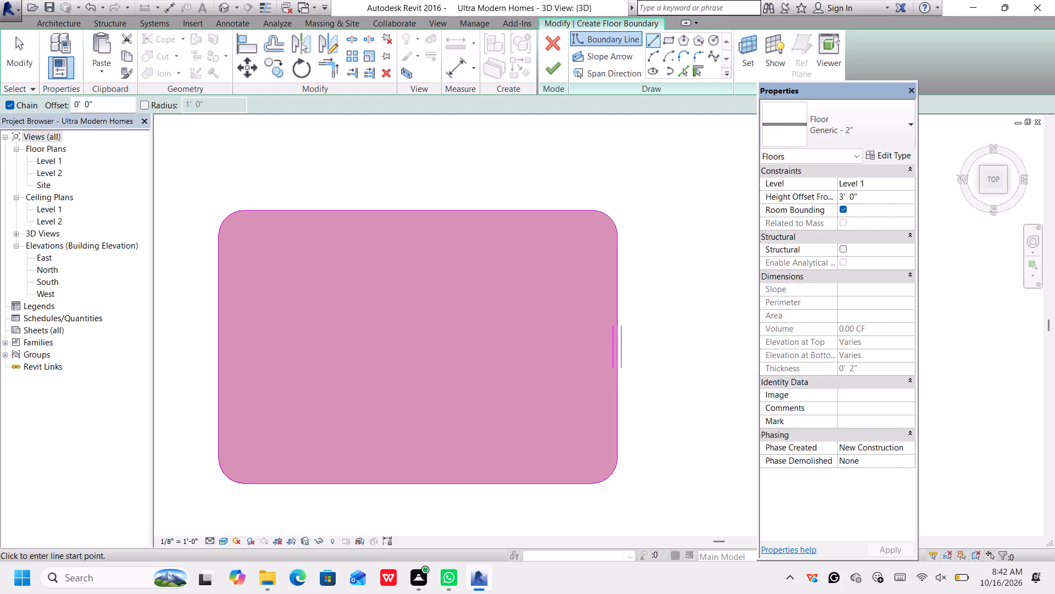
key(BackSpace)
key(7)
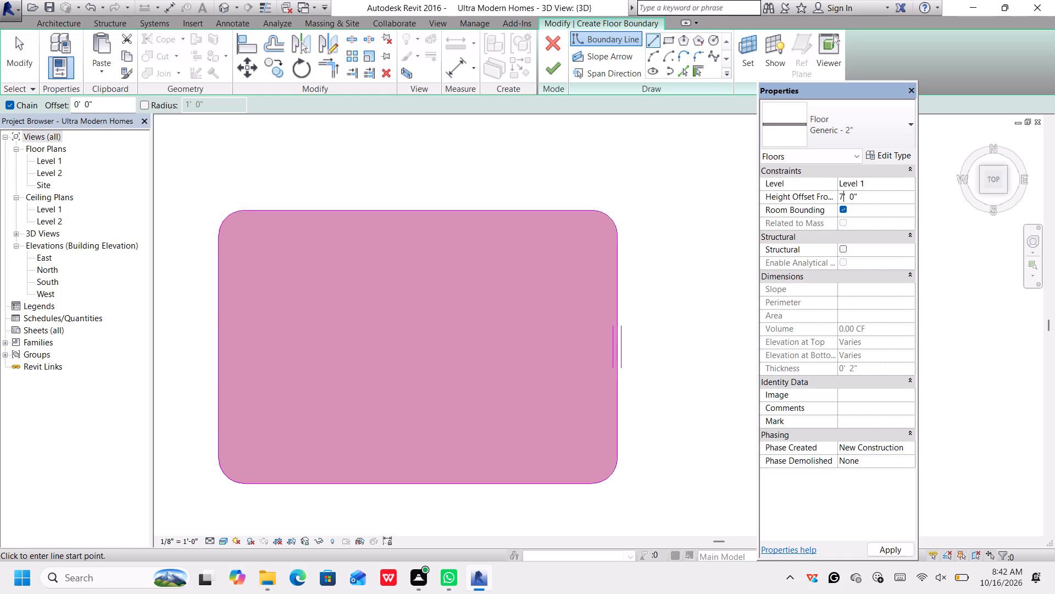
click(854, 196)
key(BackSpace)
key(2)
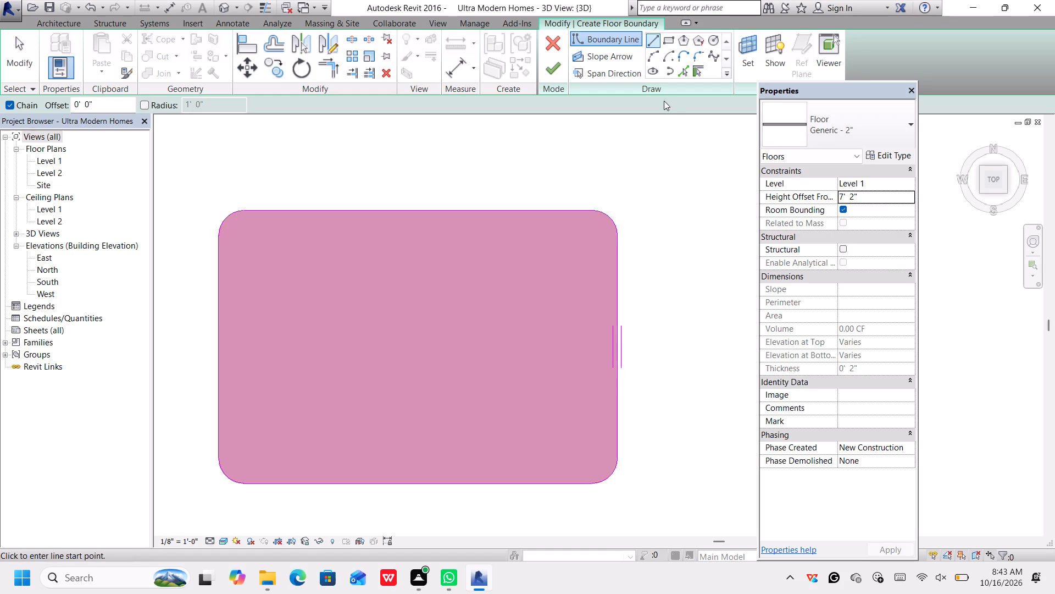
click(547, 68)
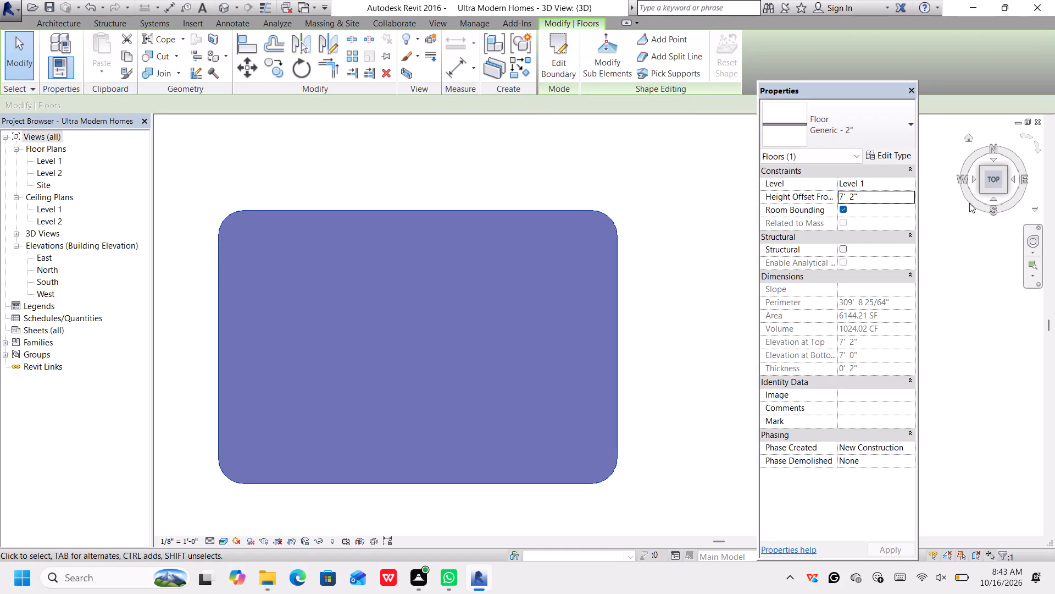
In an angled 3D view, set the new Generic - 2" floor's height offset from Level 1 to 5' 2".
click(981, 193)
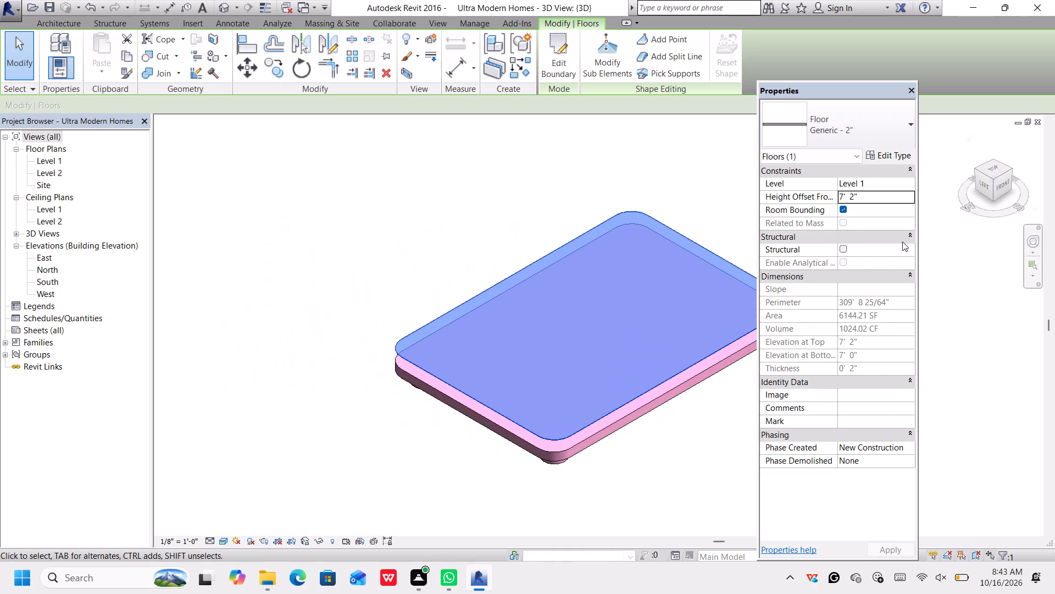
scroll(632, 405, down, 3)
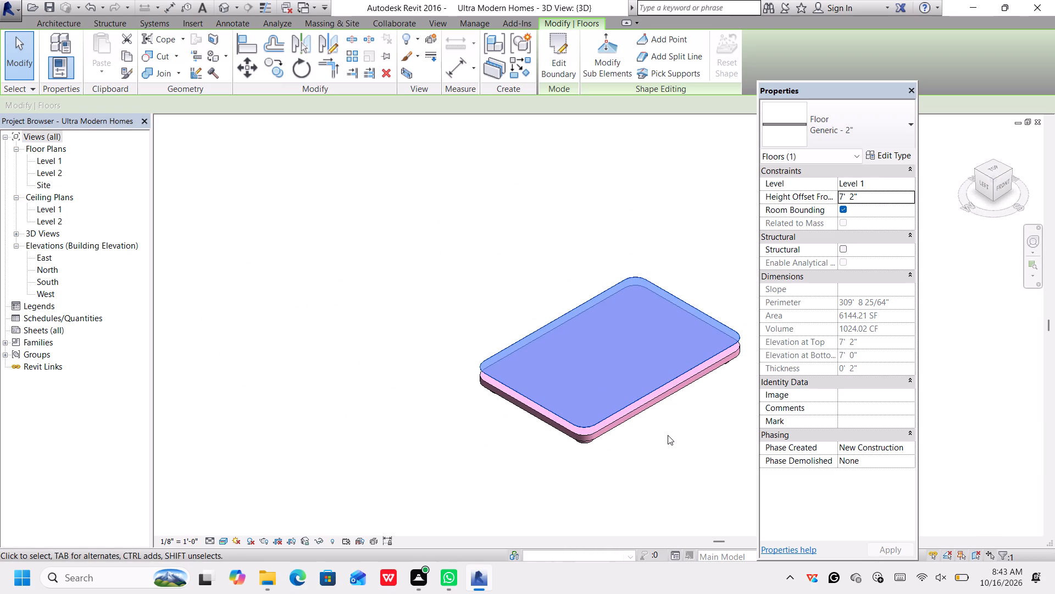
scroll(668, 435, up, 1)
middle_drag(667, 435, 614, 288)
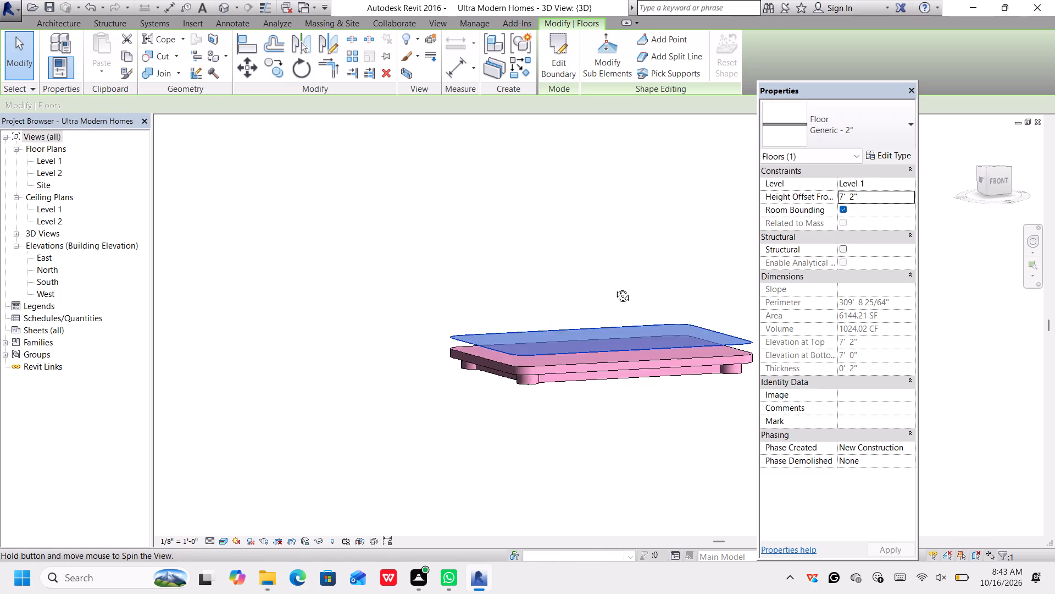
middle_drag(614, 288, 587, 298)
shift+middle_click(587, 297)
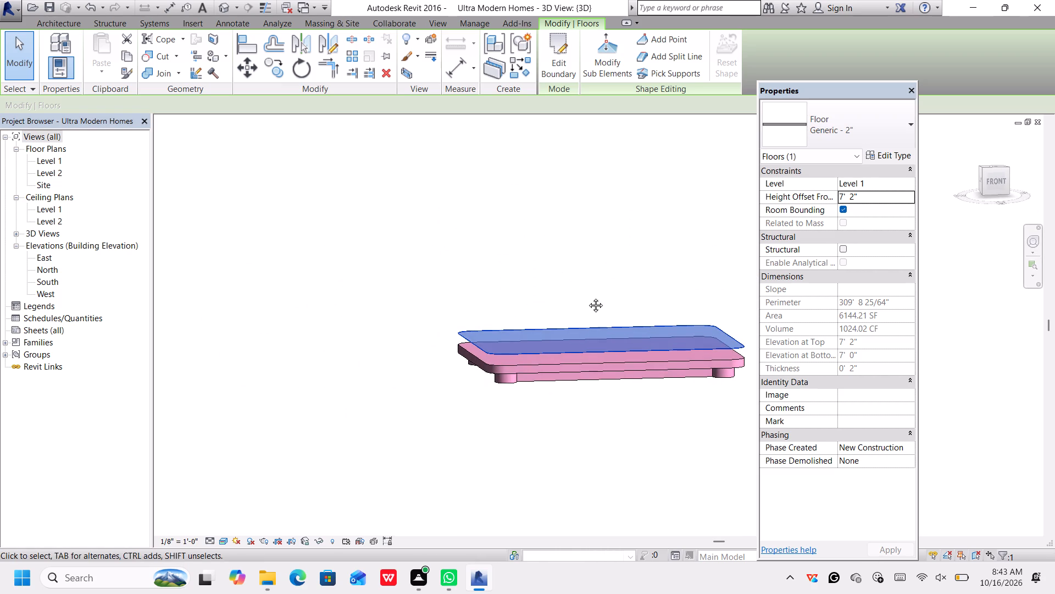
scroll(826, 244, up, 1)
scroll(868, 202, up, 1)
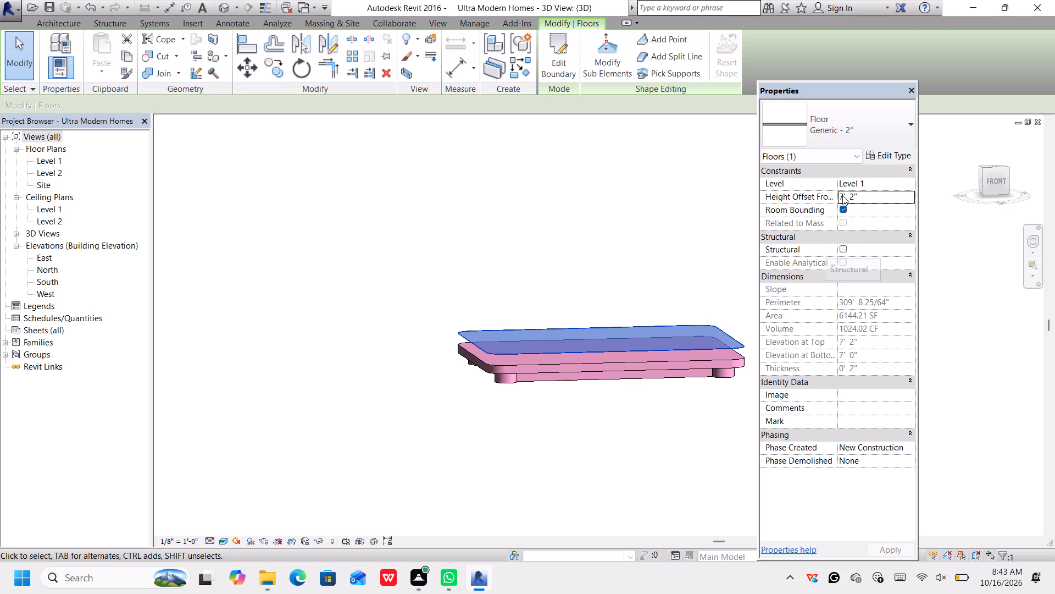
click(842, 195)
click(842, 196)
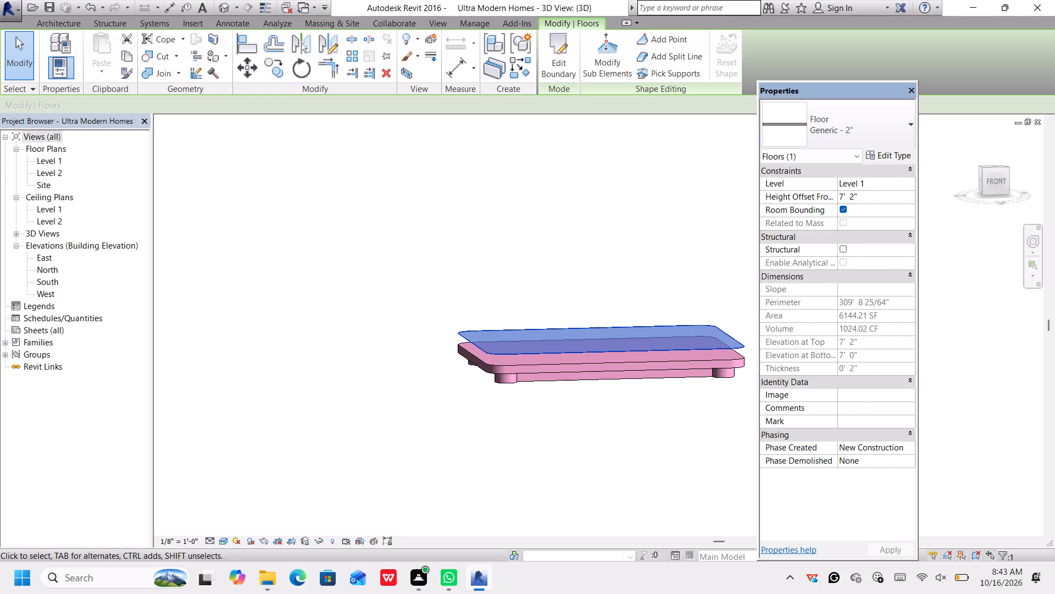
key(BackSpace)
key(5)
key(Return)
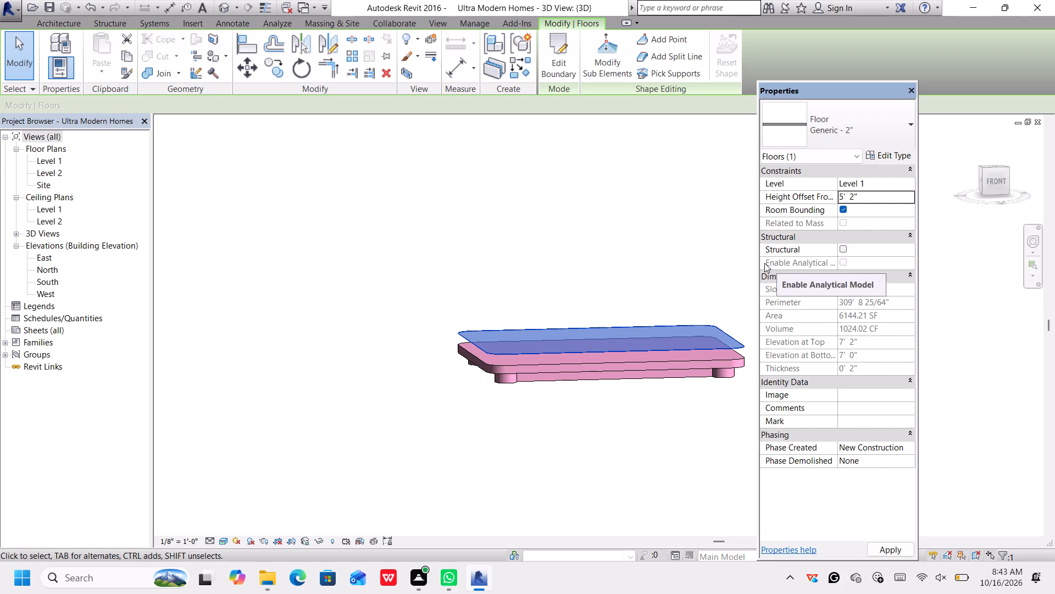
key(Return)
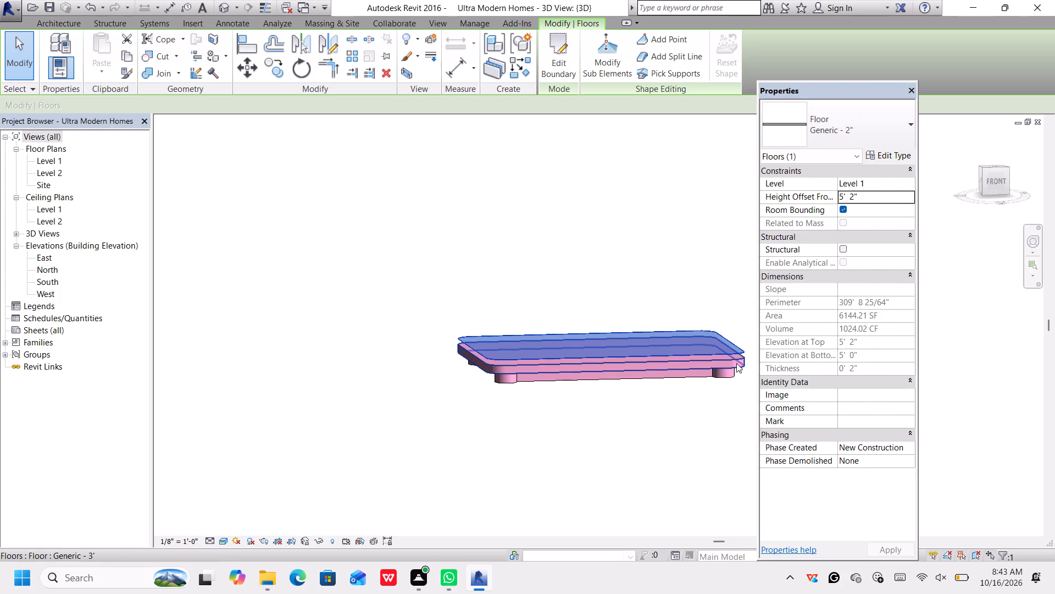
Set the Generic - 2" floor's height offset from Level 1 to 4' 2".
scroll(745, 308, up, 3)
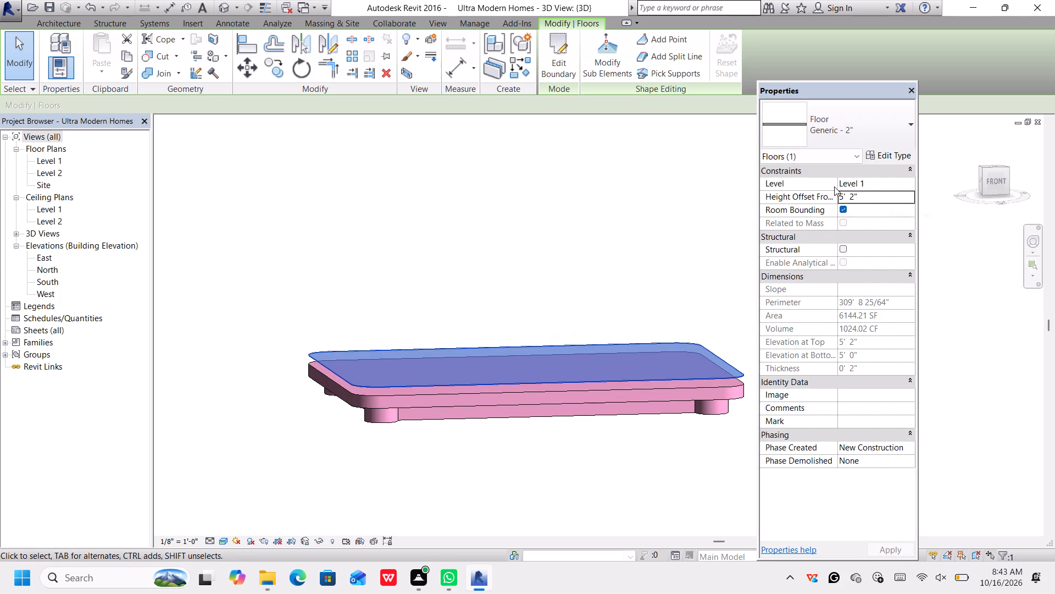
click(843, 195)
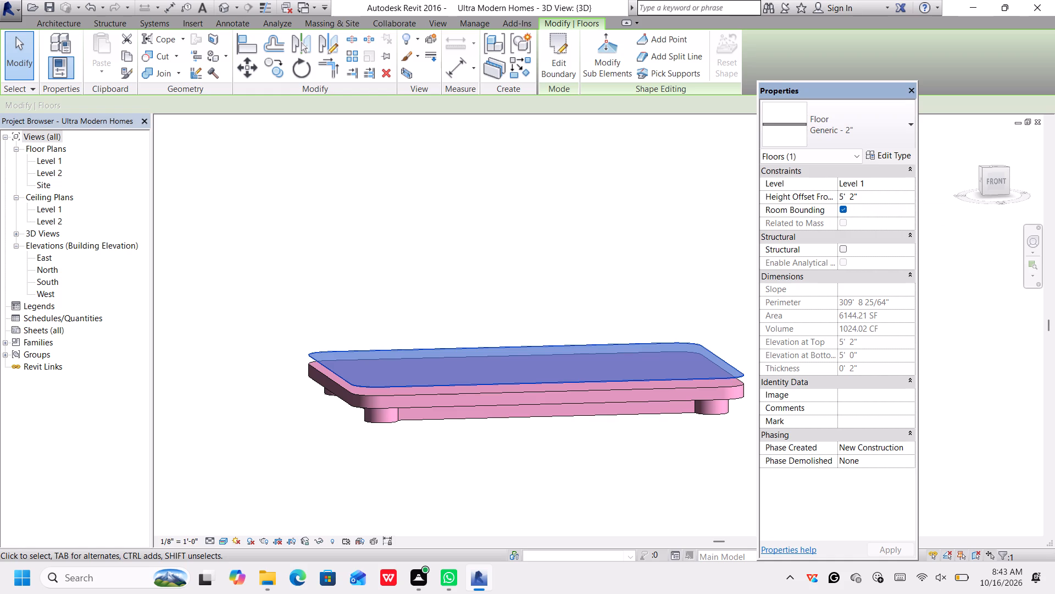
click(843, 196)
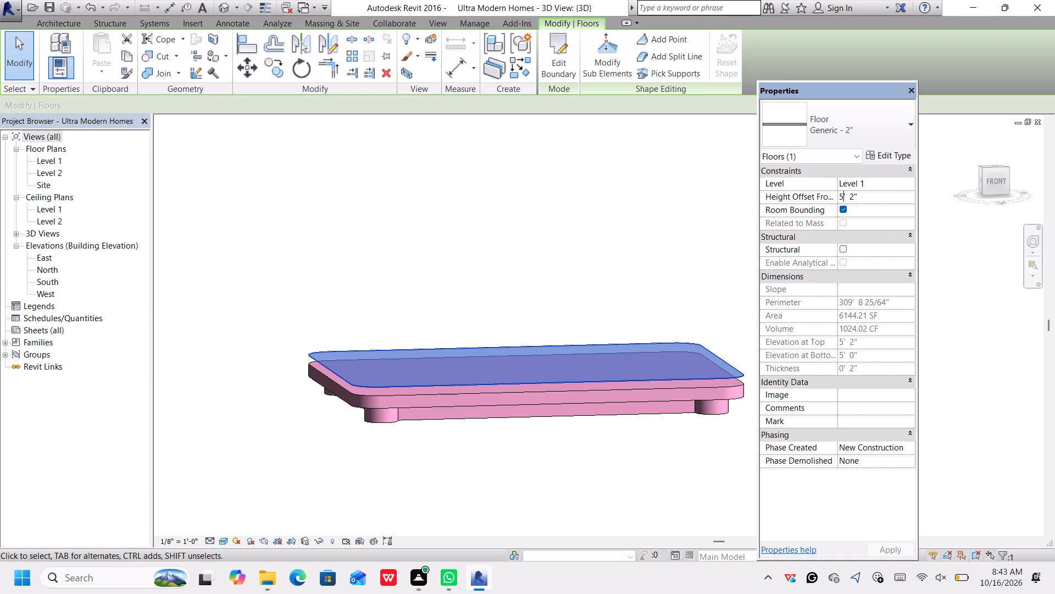
key(BackSpace)
key(4)
key(Return)
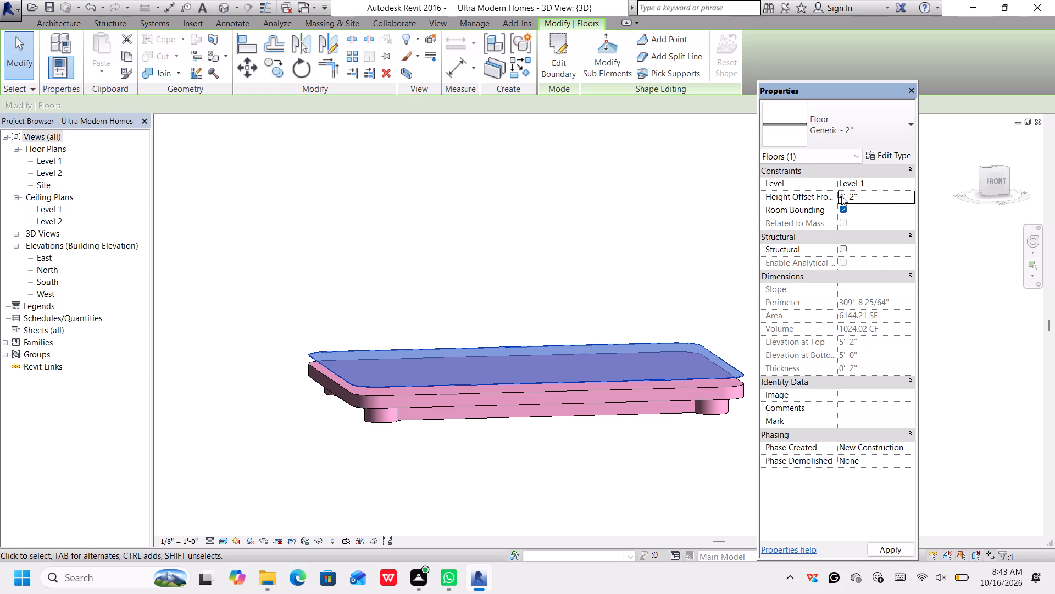
key(Return)
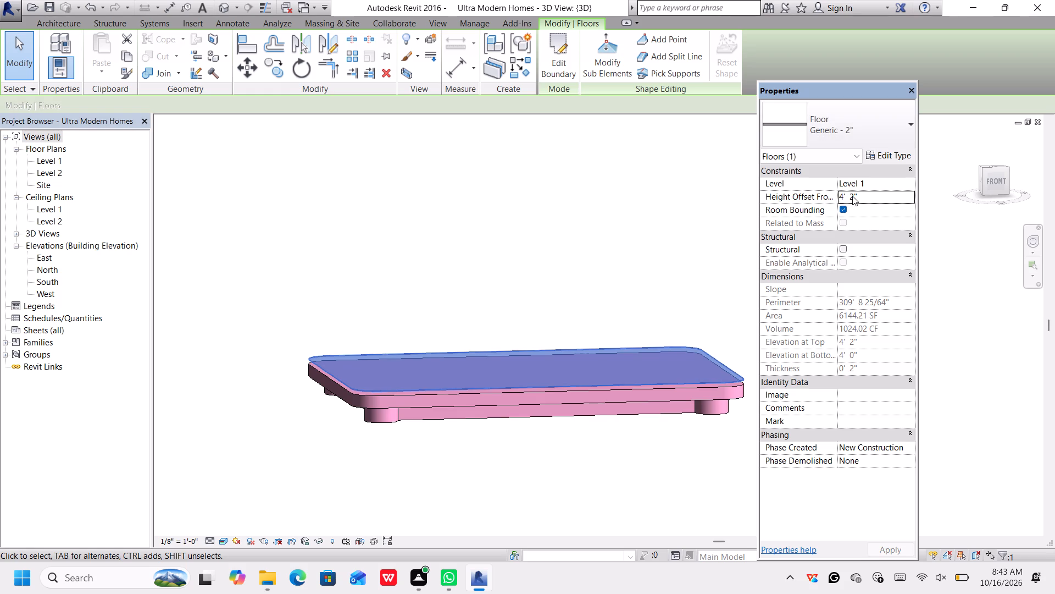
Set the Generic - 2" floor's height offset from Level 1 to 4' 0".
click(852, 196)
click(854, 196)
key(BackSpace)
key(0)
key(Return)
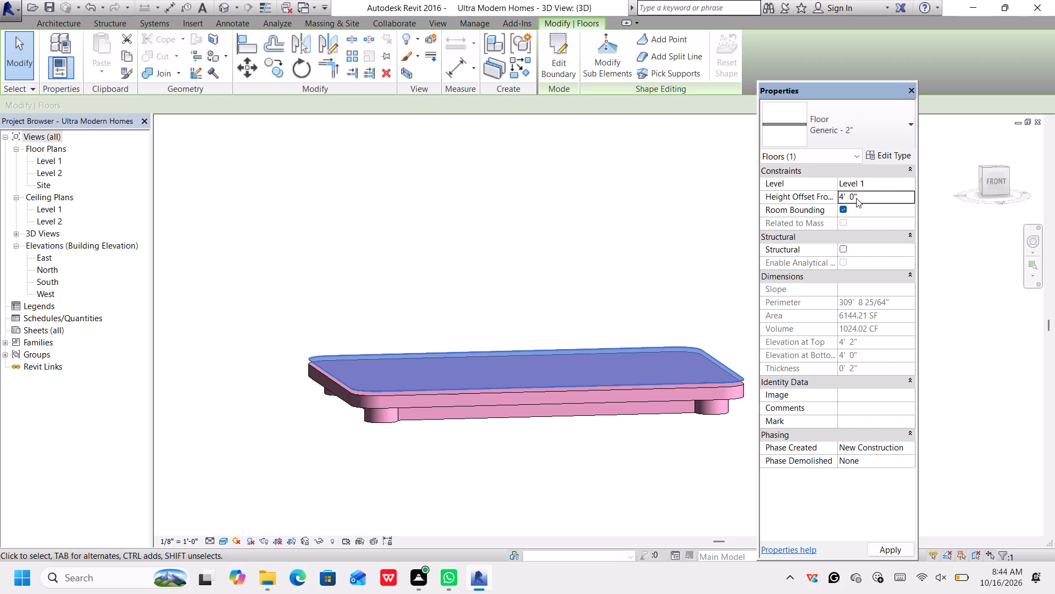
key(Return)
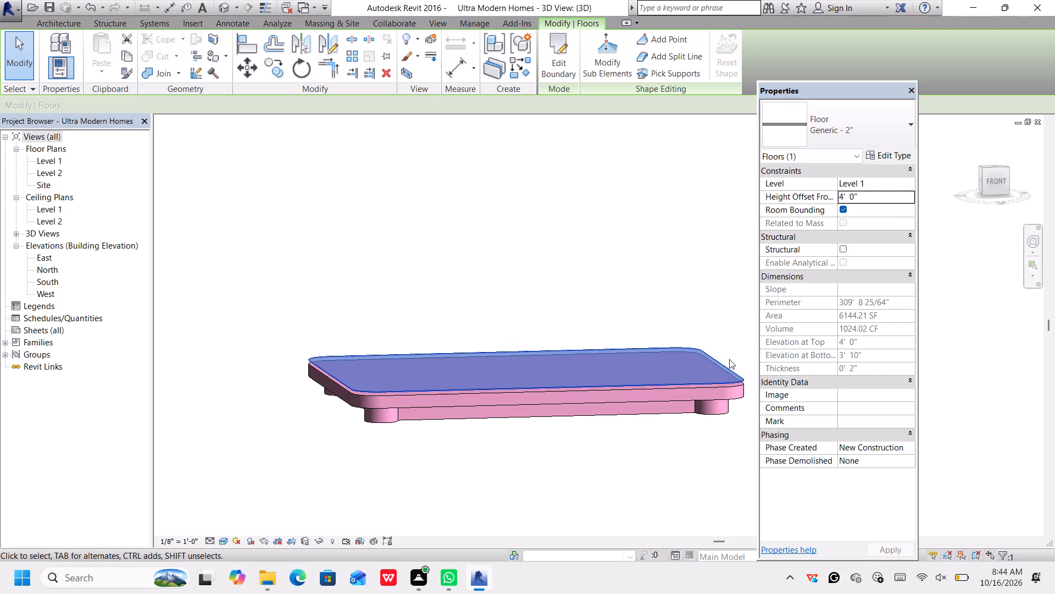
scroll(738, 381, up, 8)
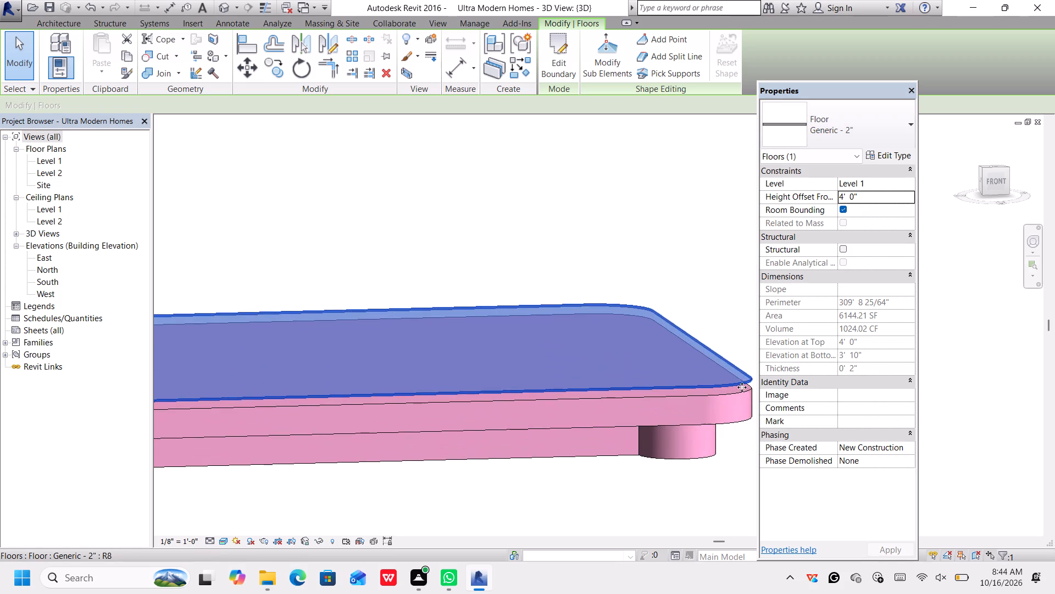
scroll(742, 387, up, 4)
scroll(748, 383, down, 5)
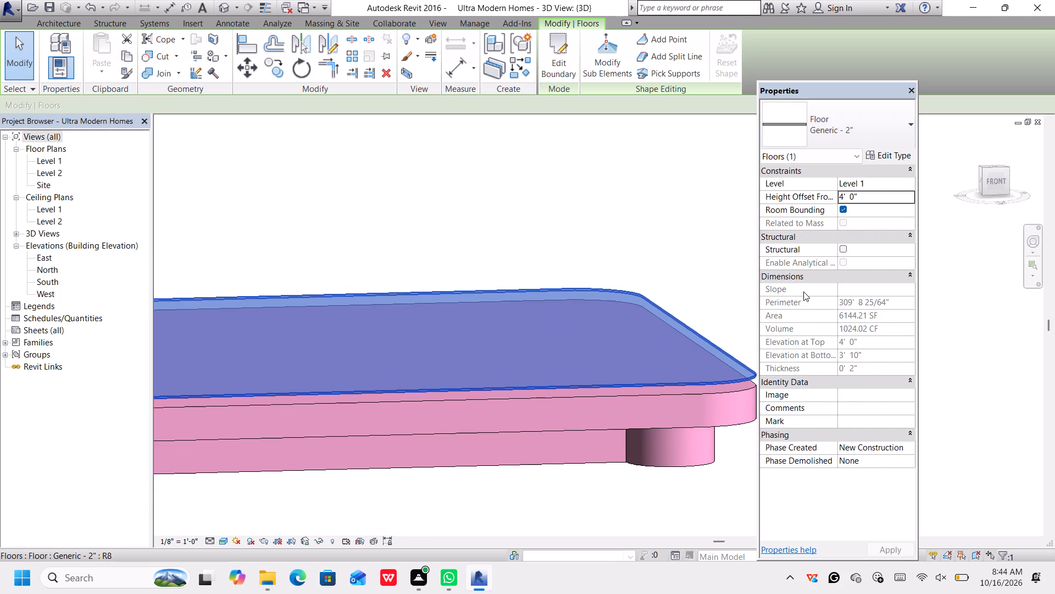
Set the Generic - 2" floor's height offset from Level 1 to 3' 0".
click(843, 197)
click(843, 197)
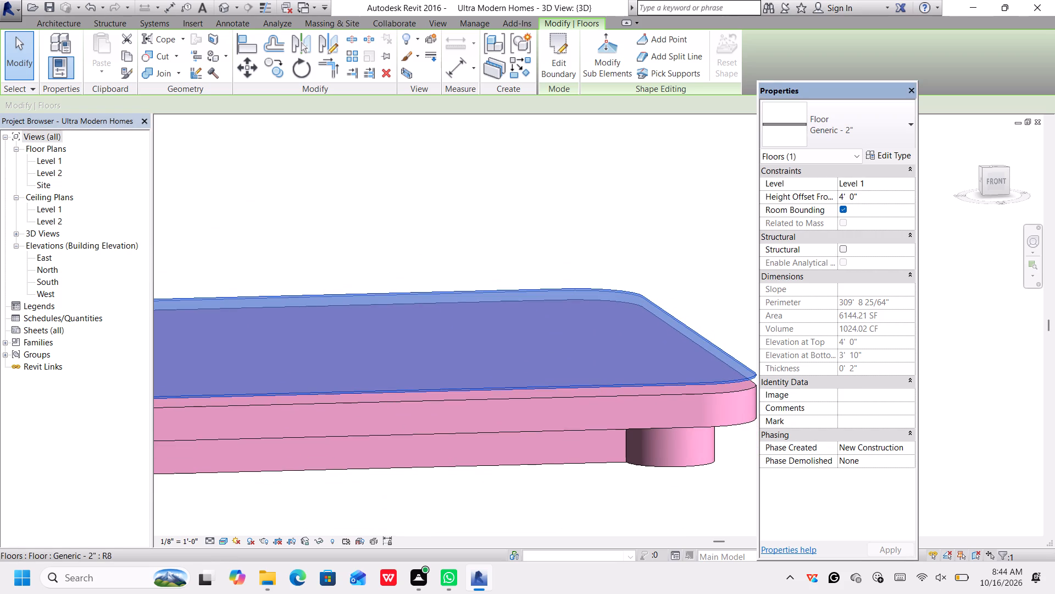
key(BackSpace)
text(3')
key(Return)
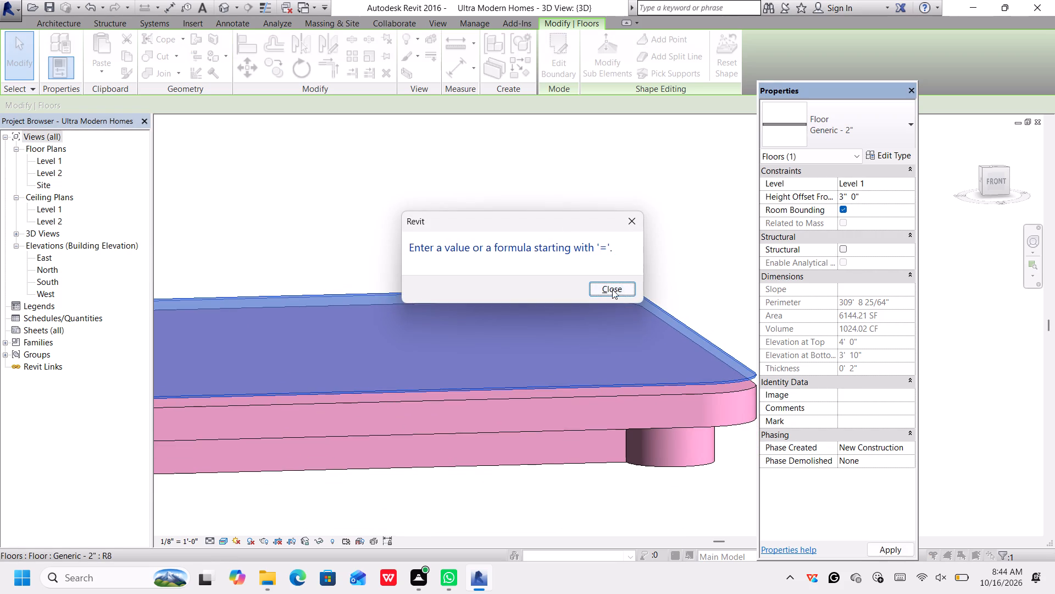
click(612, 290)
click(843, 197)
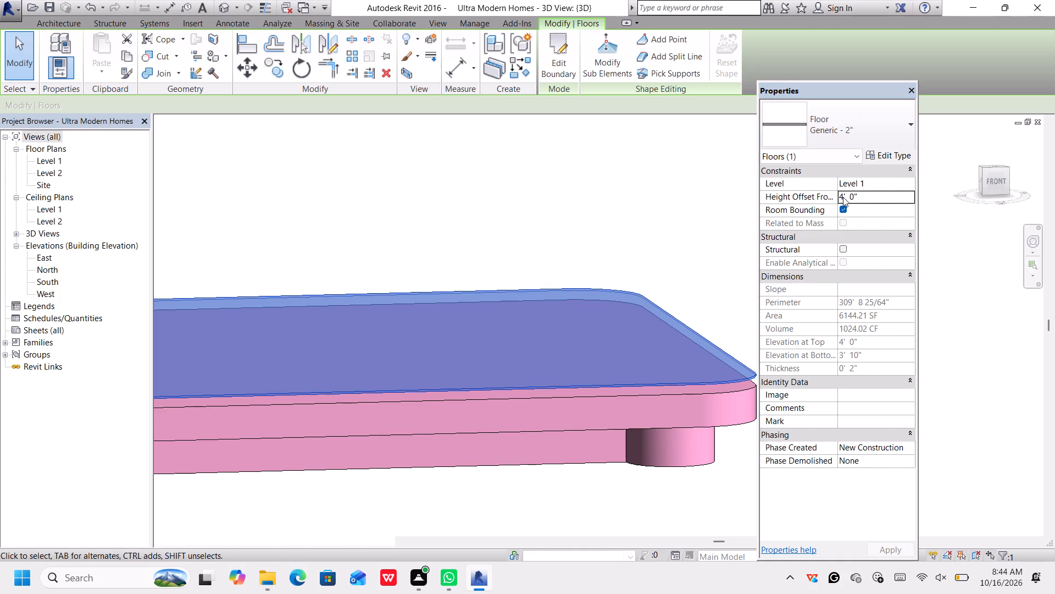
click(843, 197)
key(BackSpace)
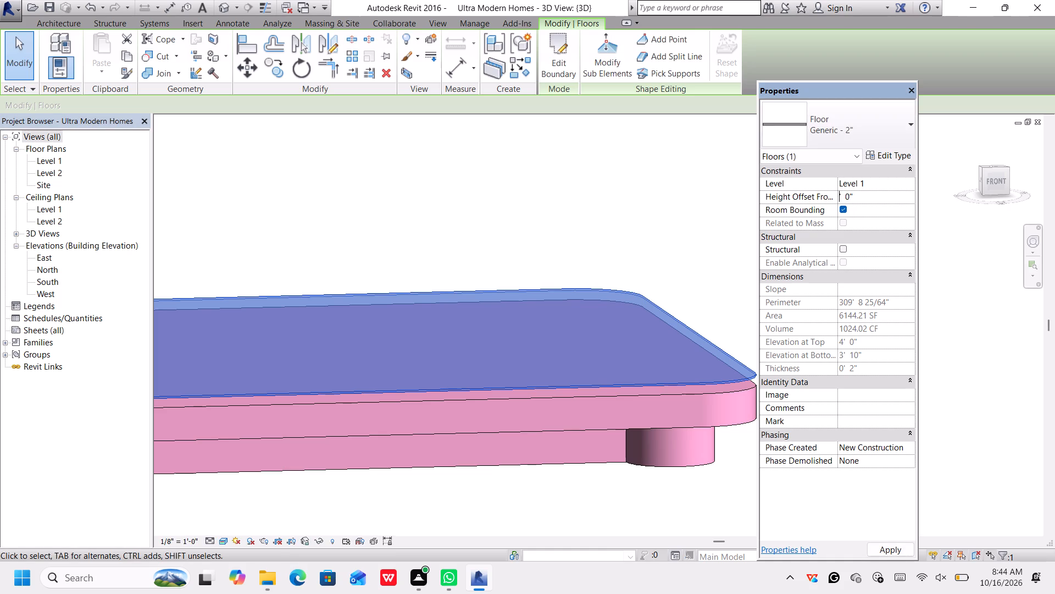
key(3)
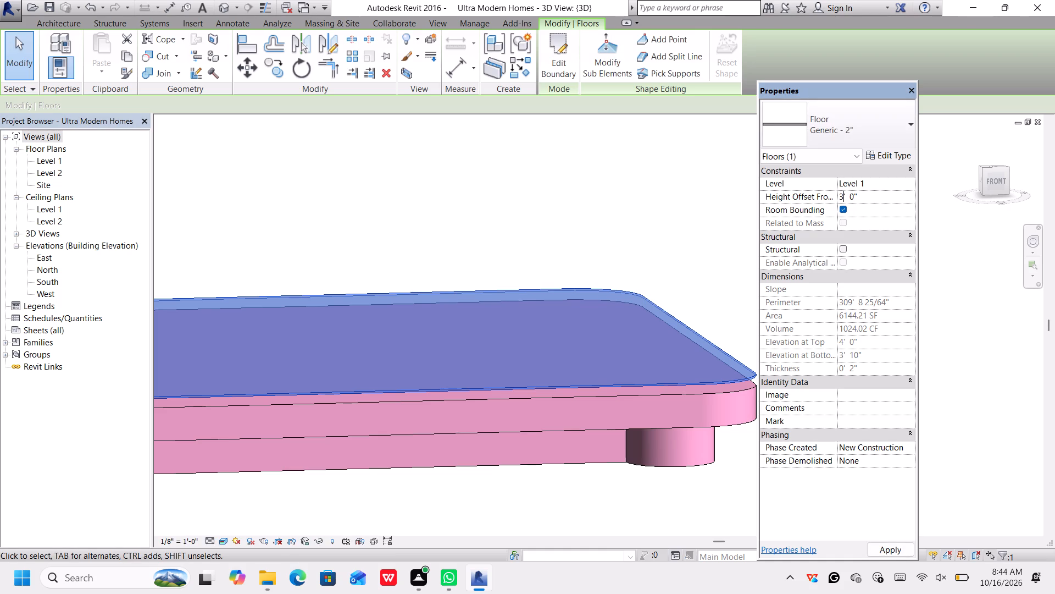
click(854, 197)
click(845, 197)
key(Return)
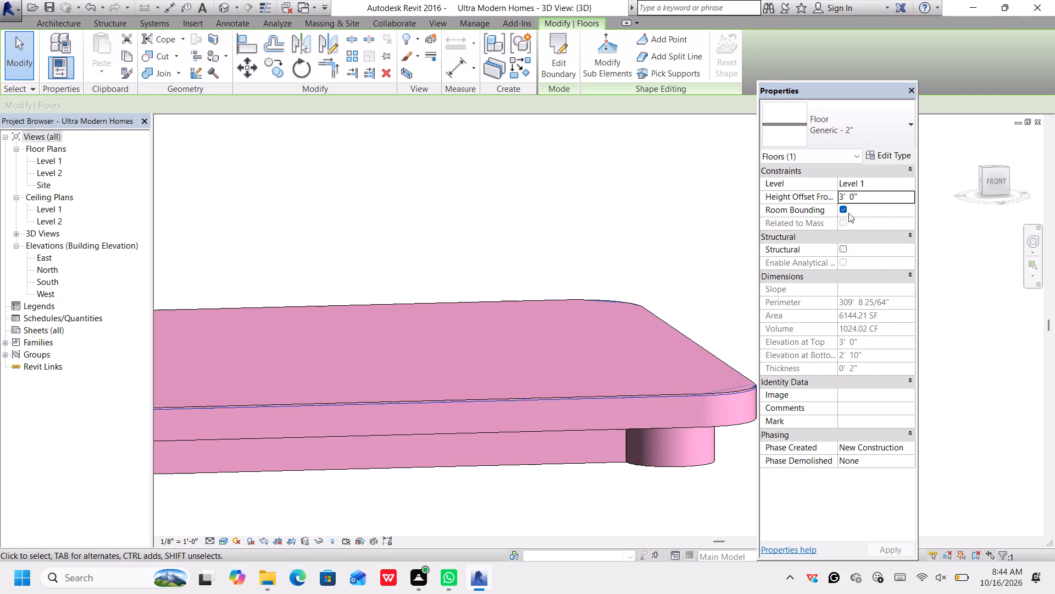
Set the Generic - 2" floor's height offset from Level 1 to 3' 2" and deselect the floor.
click(855, 195)
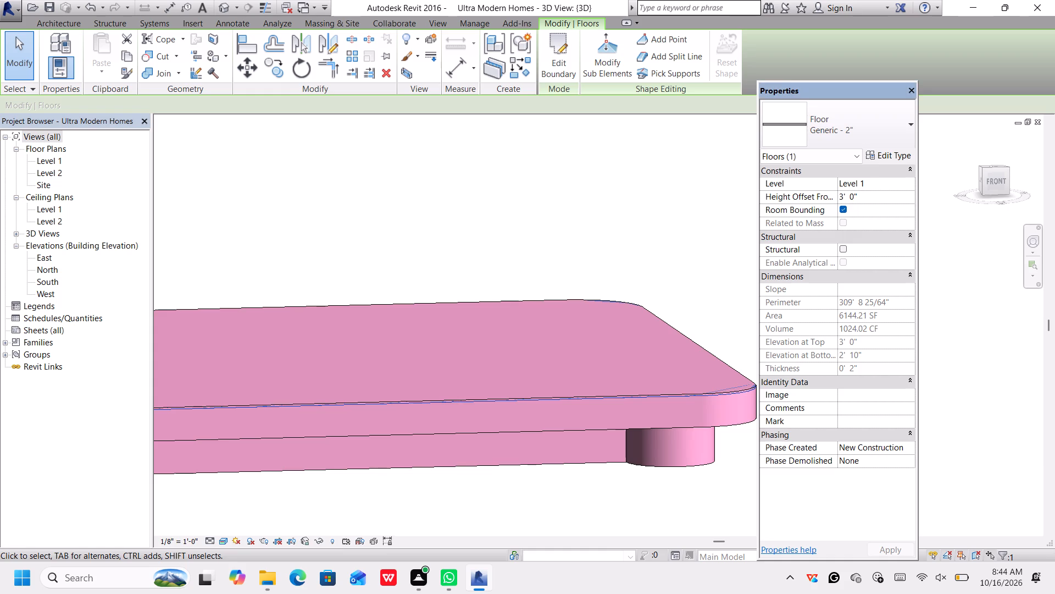
key(BackSpace)
key(2)
key(Return)
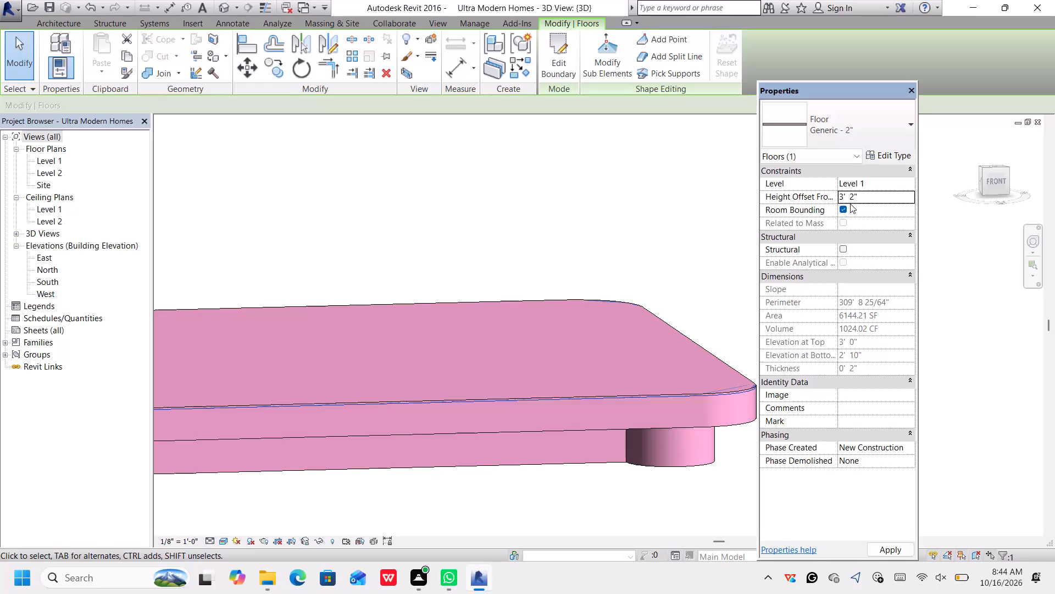
key(Return)
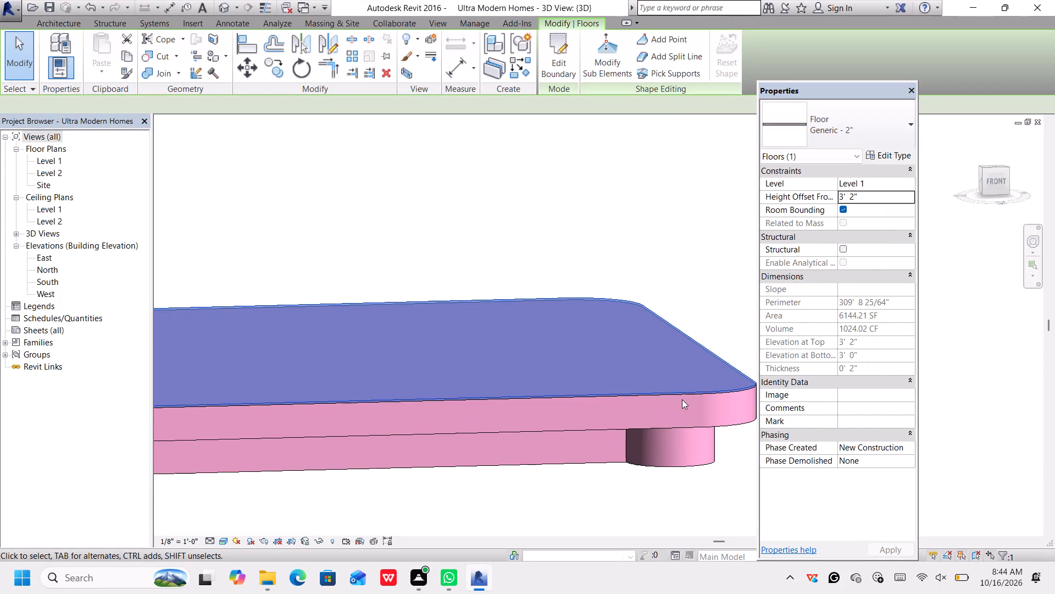
scroll(684, 398, up, 4)
scroll(681, 403, down, 8)
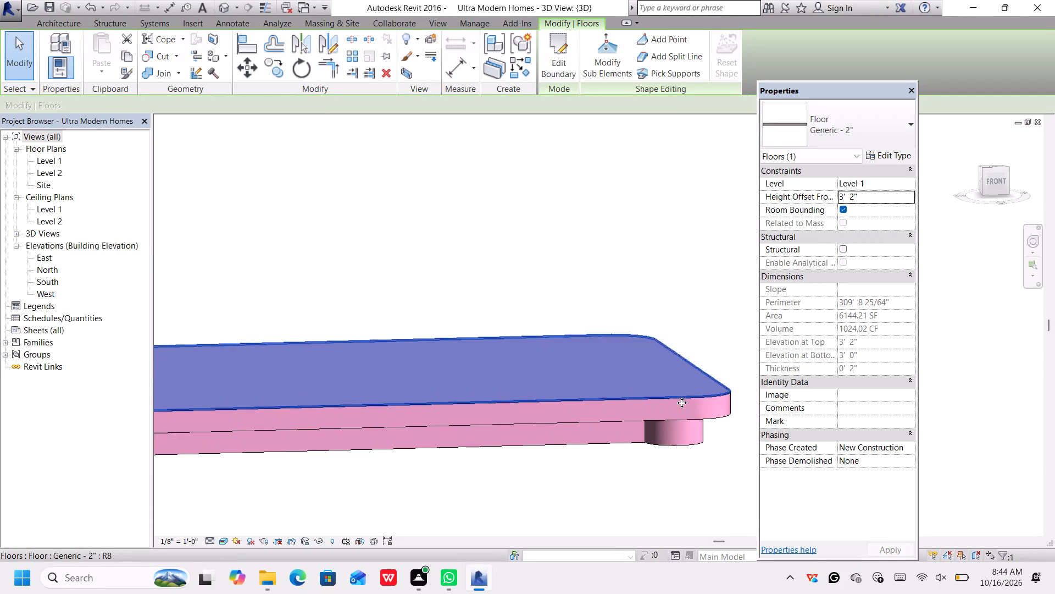
scroll(682, 403, down, 2)
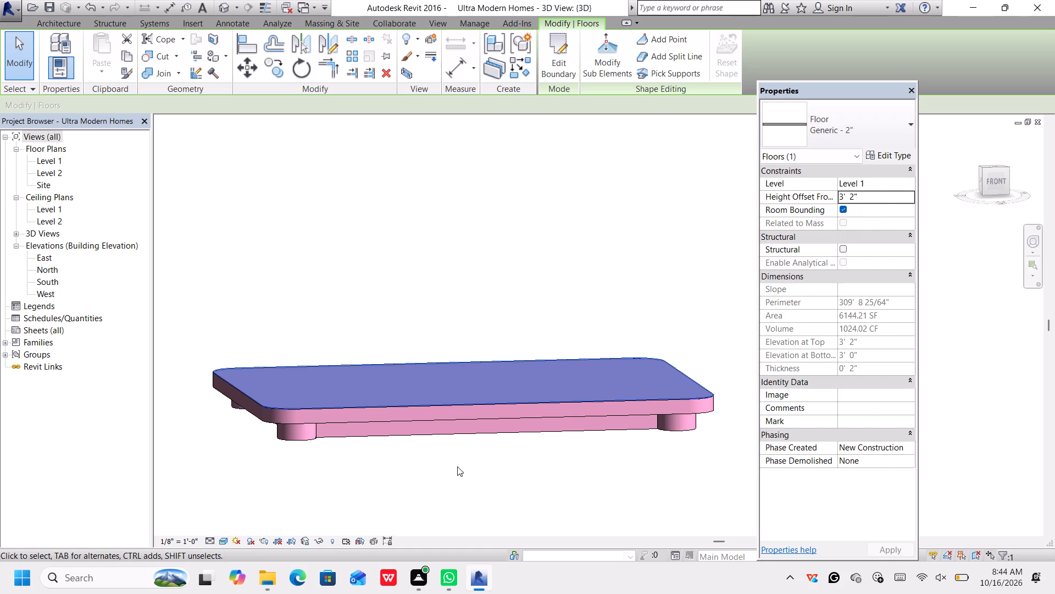
click(434, 478)
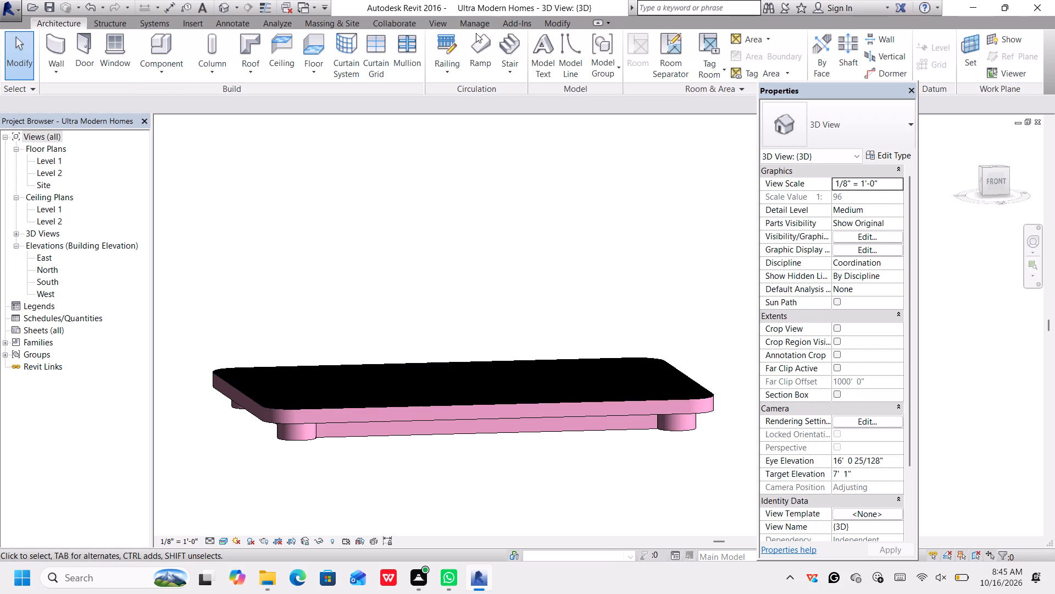
Paint the top face of the black floor with the precast concrete material and close the Paint tool.
click(555, 19)
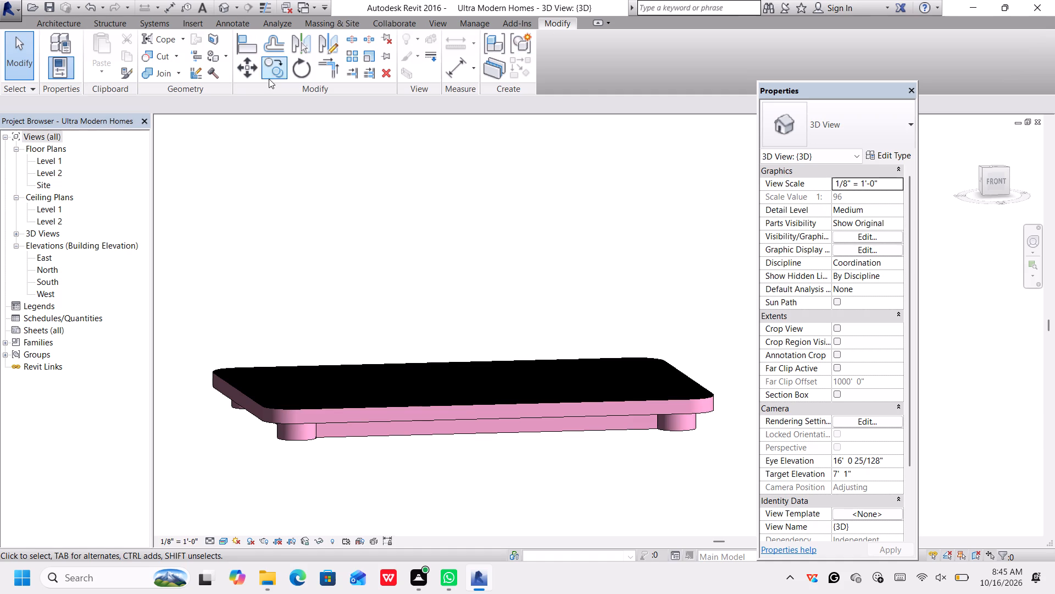
click(212, 57)
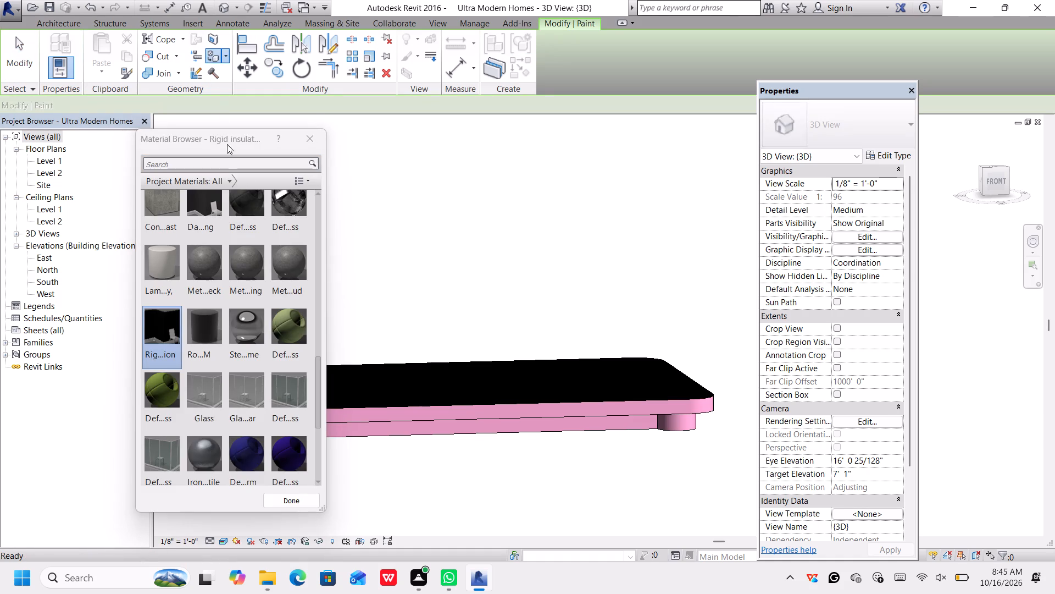
click(166, 221)
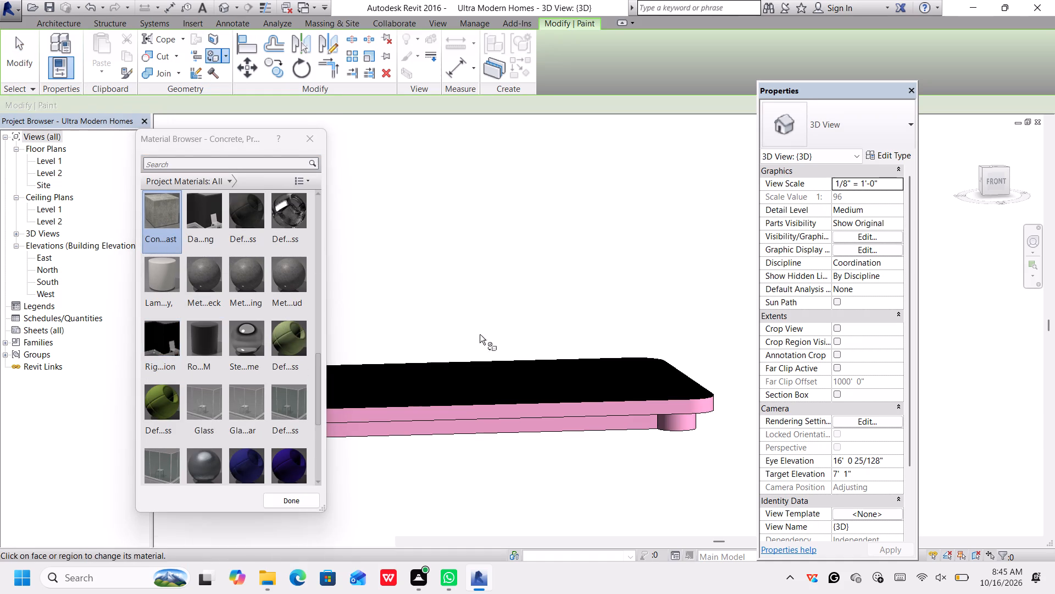
click(472, 384)
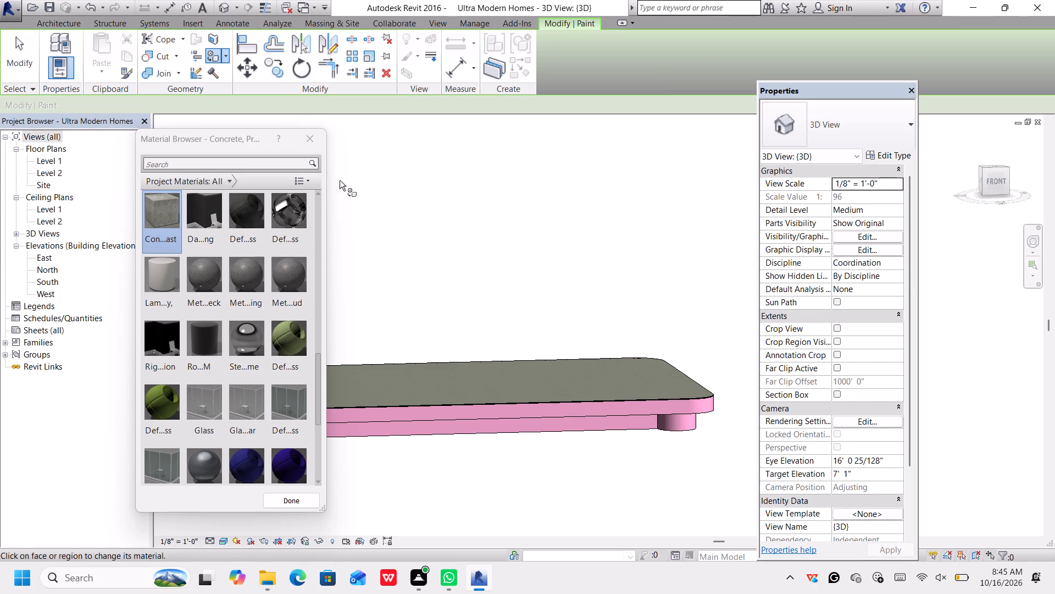
click(316, 141)
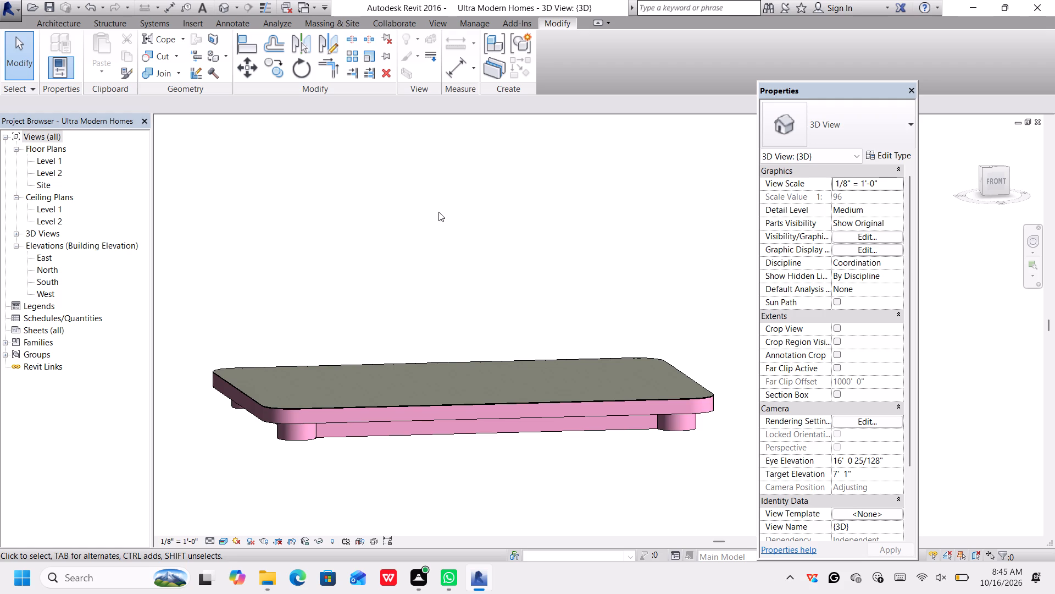
Examine the painted floor's top surface and its thin black edge along the pink slab.
scroll(446, 232, down, 2)
scroll(448, 238, up, 3)
scroll(443, 248, down, 1)
middle_drag(446, 284, 448, 233)
middle_click(448, 232)
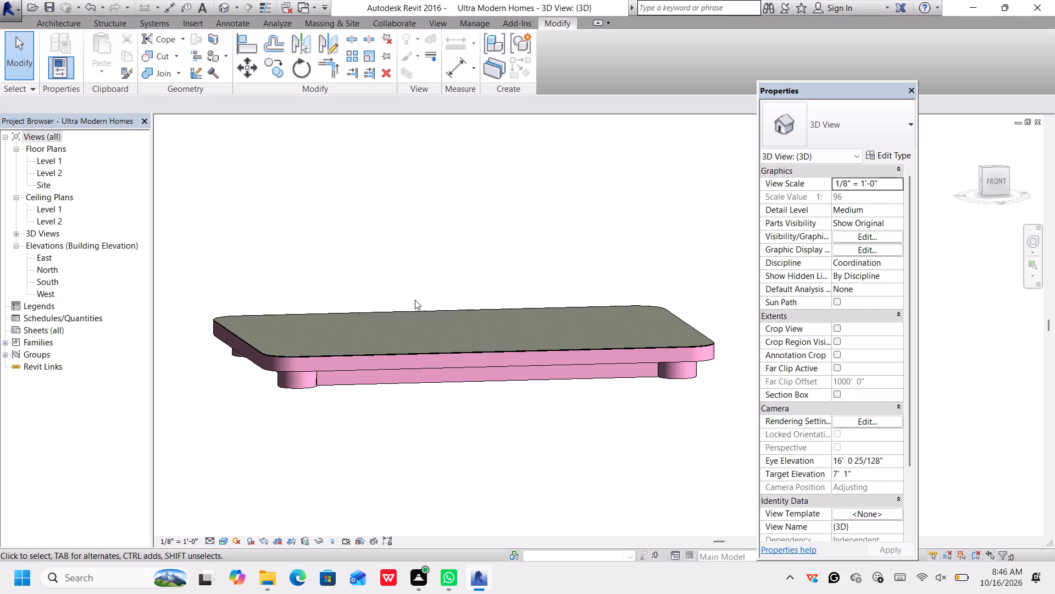
scroll(419, 364, up, 8)
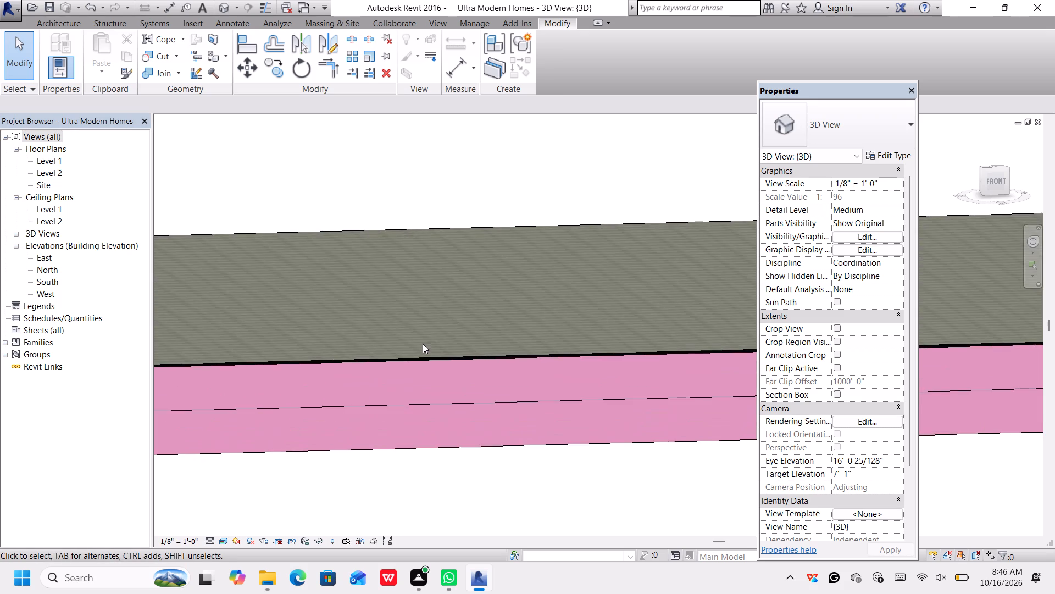
scroll(423, 347, up, 6)
scroll(425, 362, down, 5)
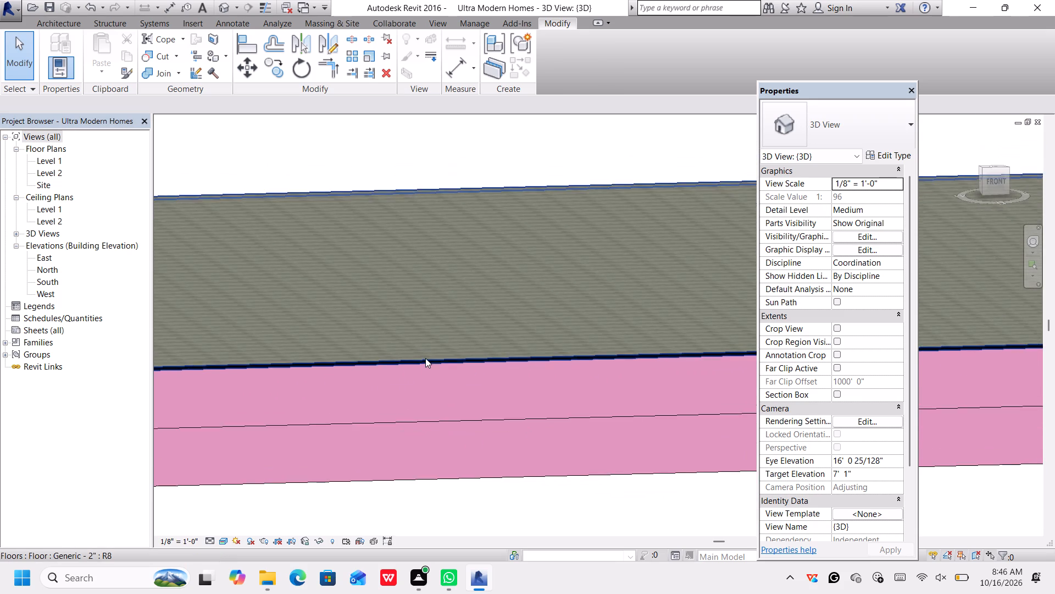
scroll(425, 358, down, 6)
scroll(417, 355, up, 1)
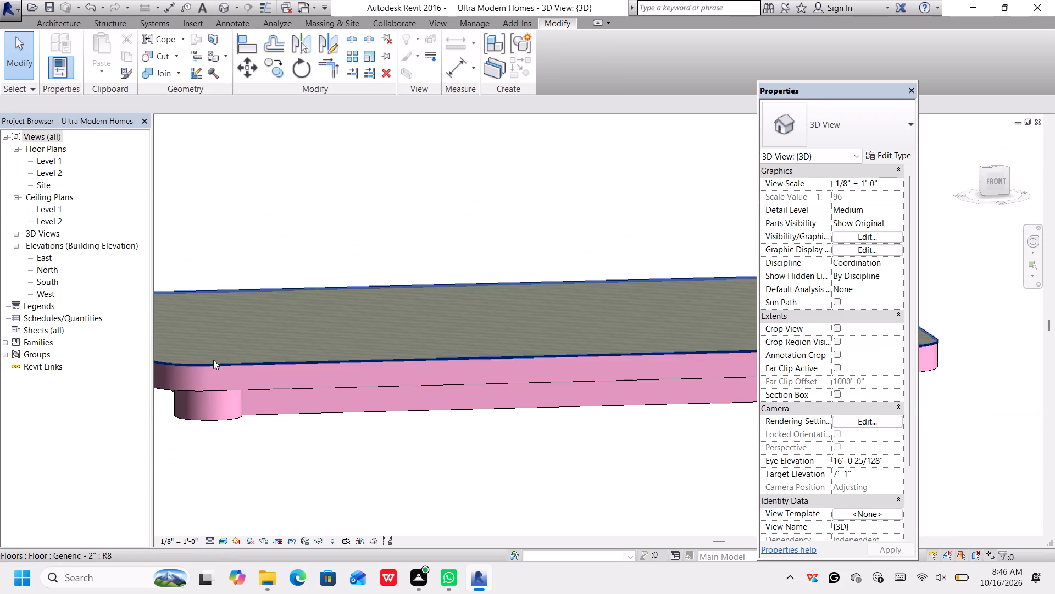
scroll(206, 363, down, 3)
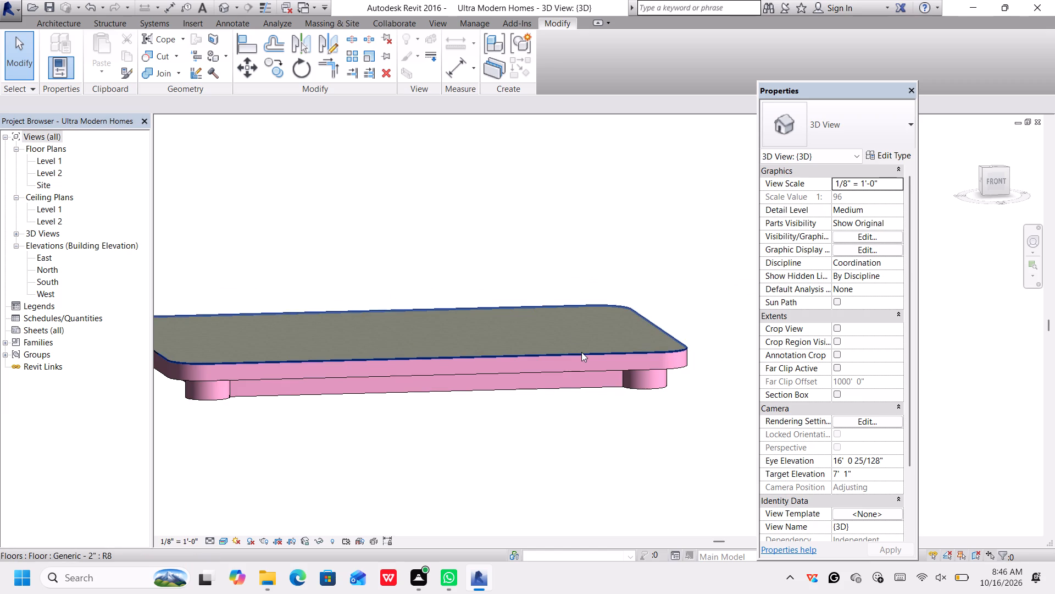
Change the painted floor's type to Generic - 3".
click(580, 353)
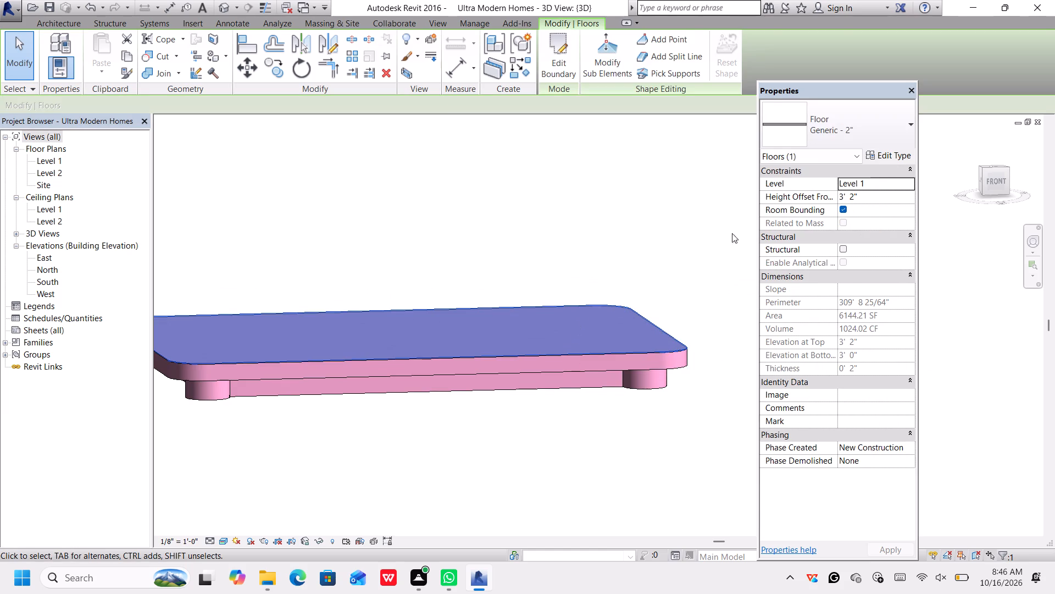
click(842, 139)
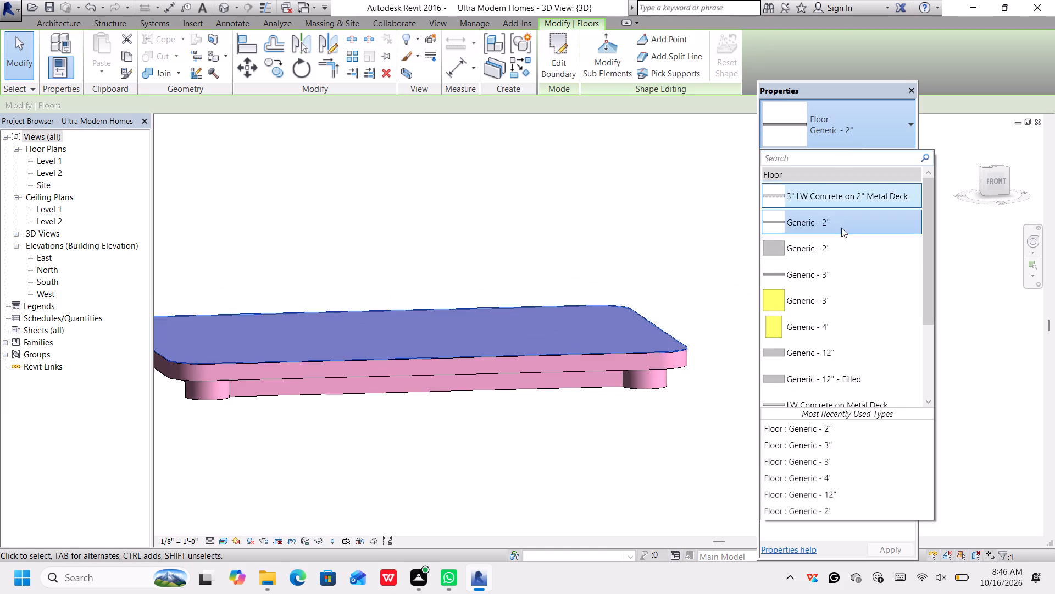
click(835, 270)
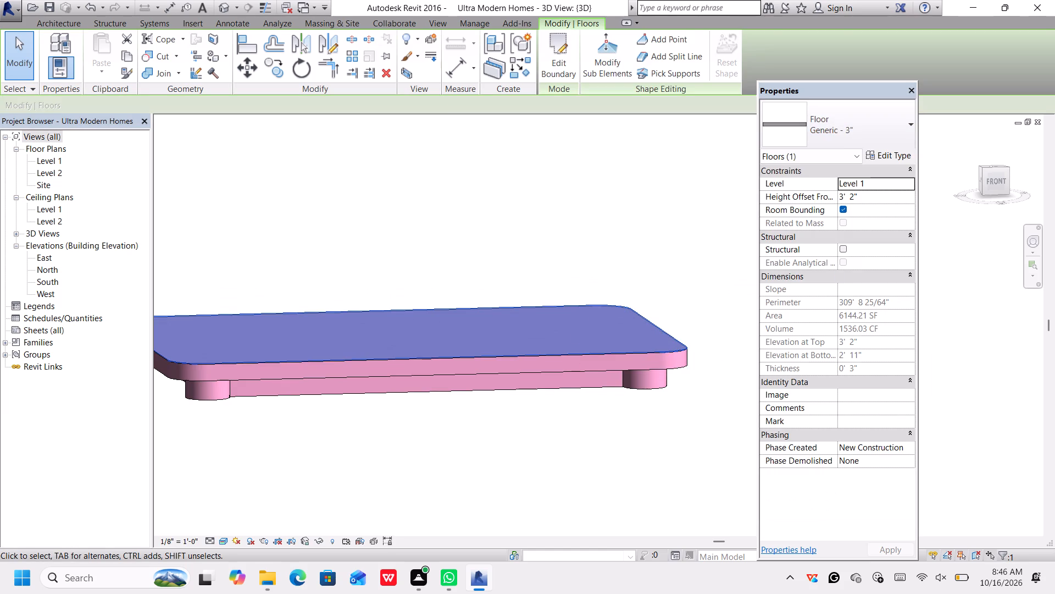
Set the Generic - 3" floor's height offset from Level 1 to 3' 3" and deselect the floor.
click(854, 196)
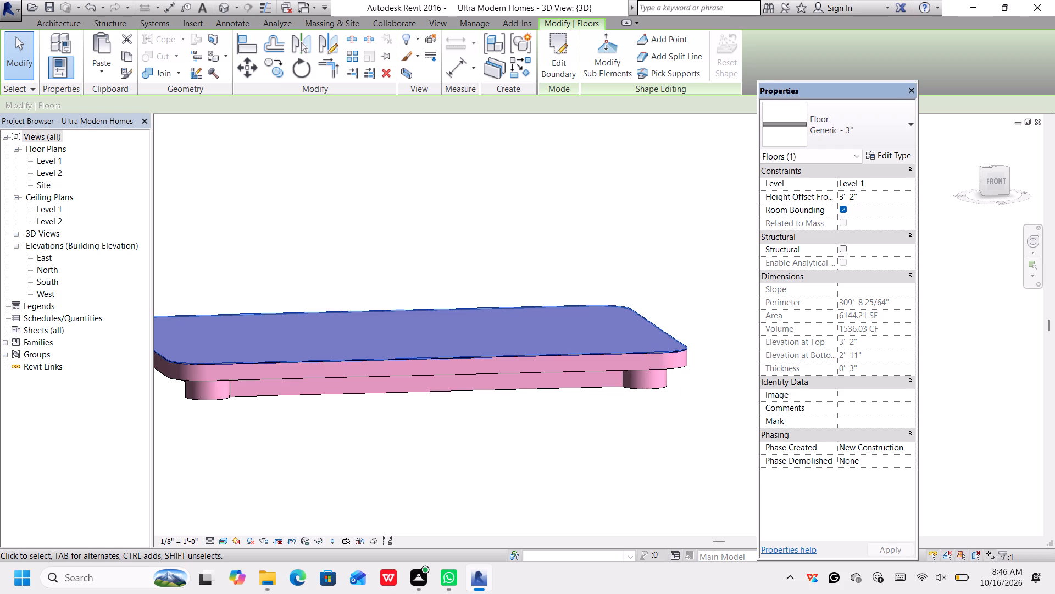
key(BackSpace)
key(3)
key(Return)
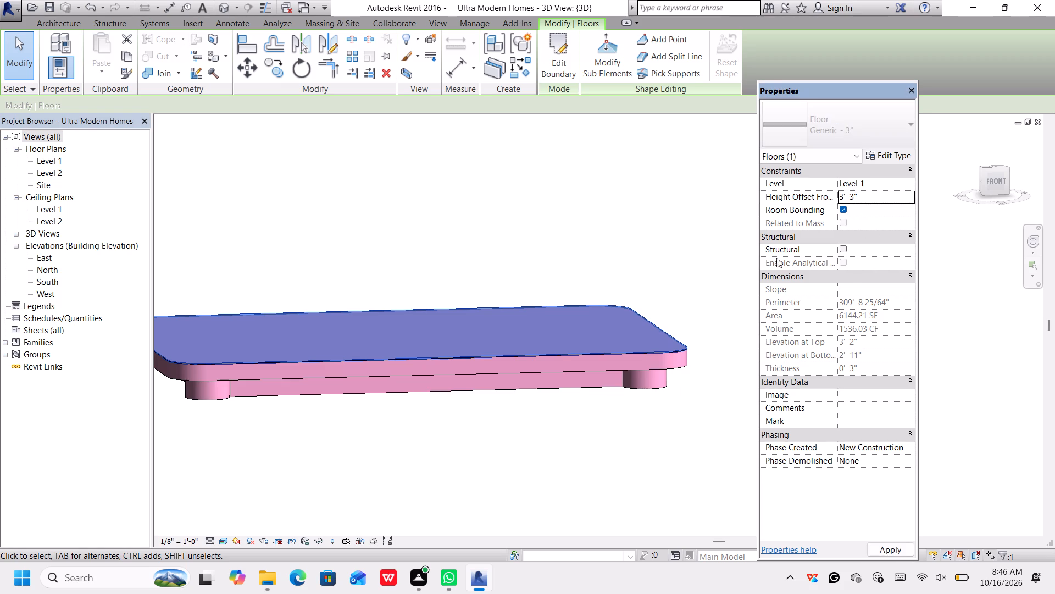
click(687, 274)
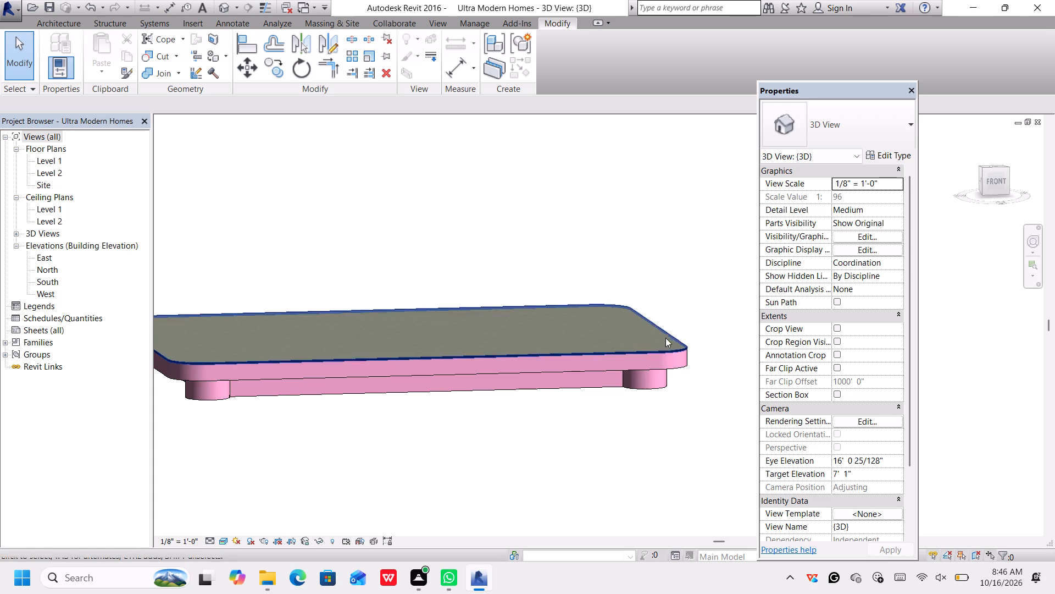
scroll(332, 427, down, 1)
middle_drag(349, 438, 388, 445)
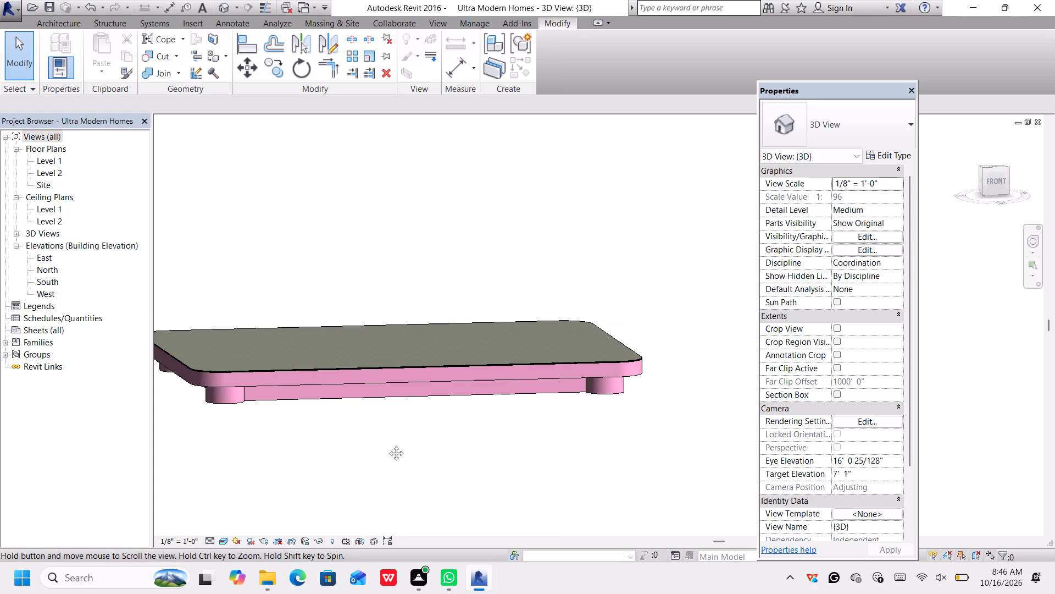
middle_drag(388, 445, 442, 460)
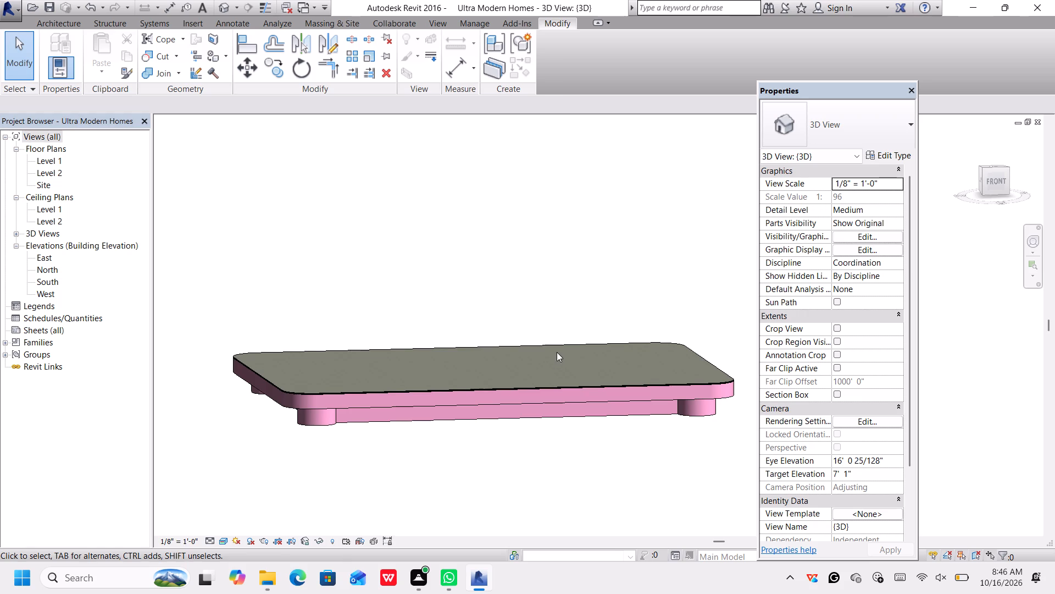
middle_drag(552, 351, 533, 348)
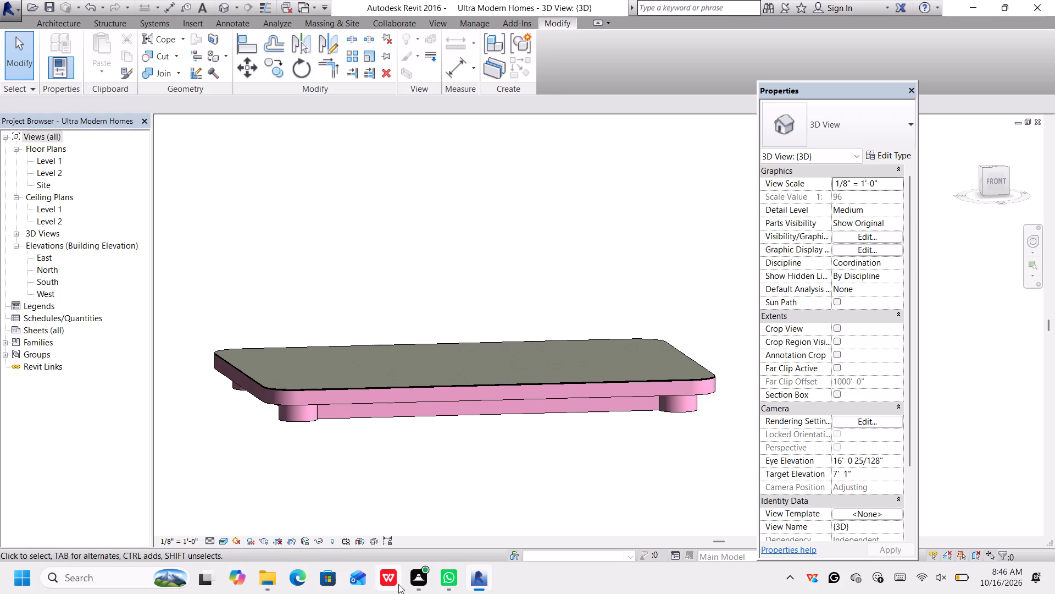
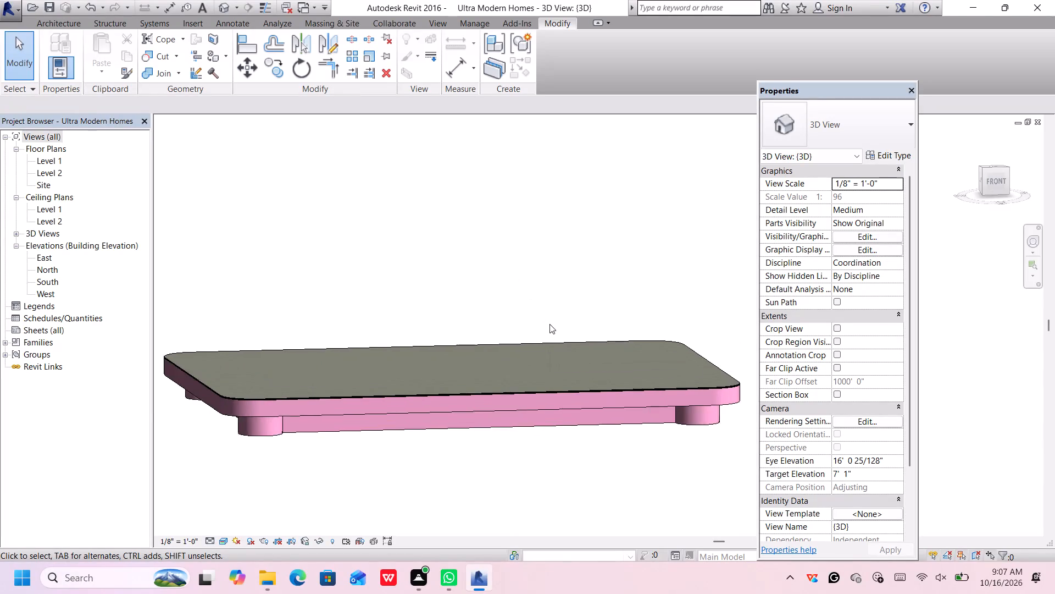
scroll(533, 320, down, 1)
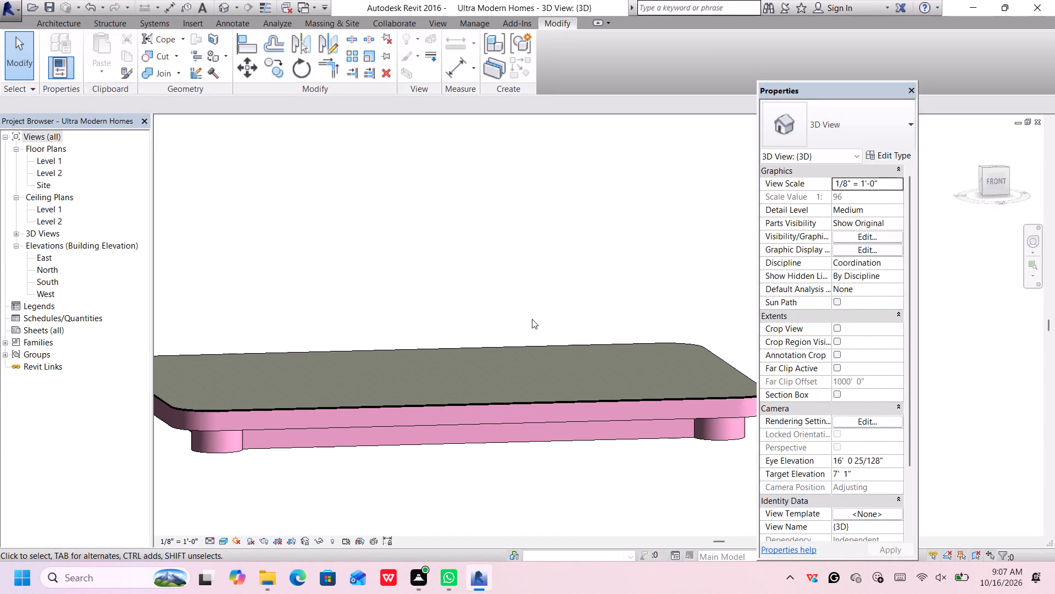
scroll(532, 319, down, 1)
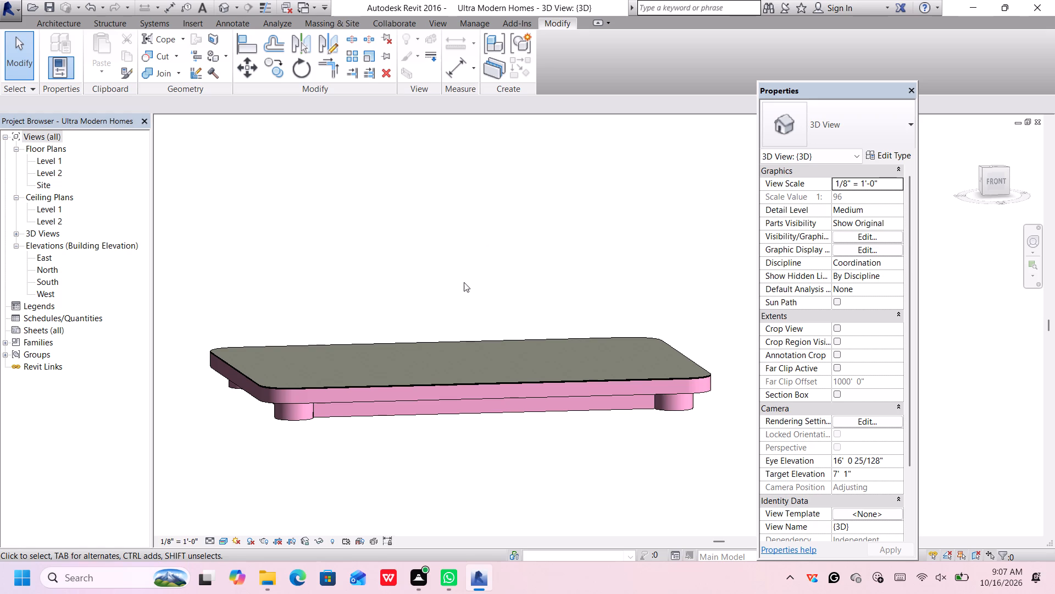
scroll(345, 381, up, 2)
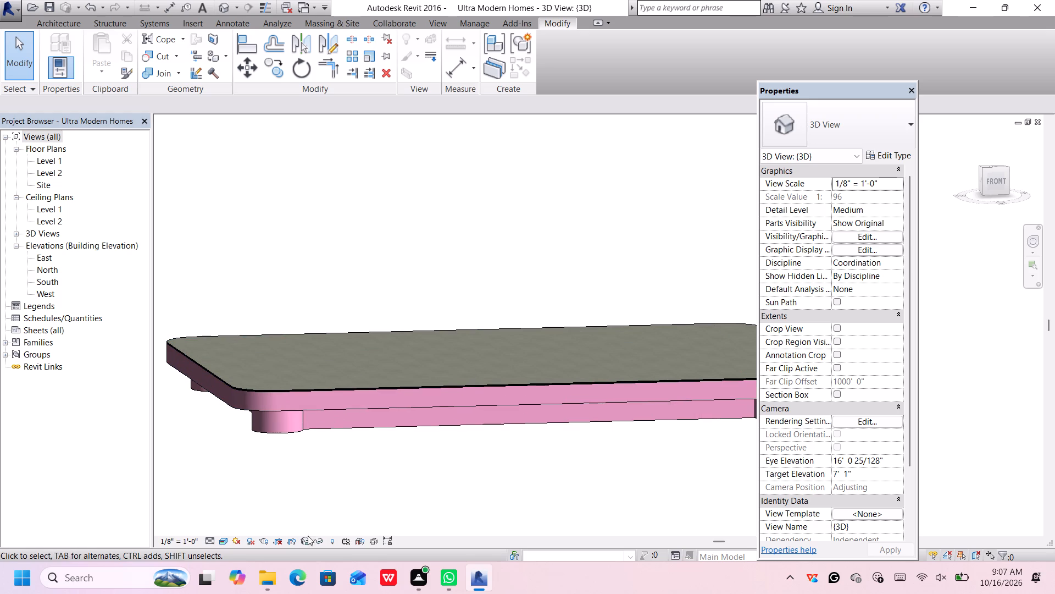
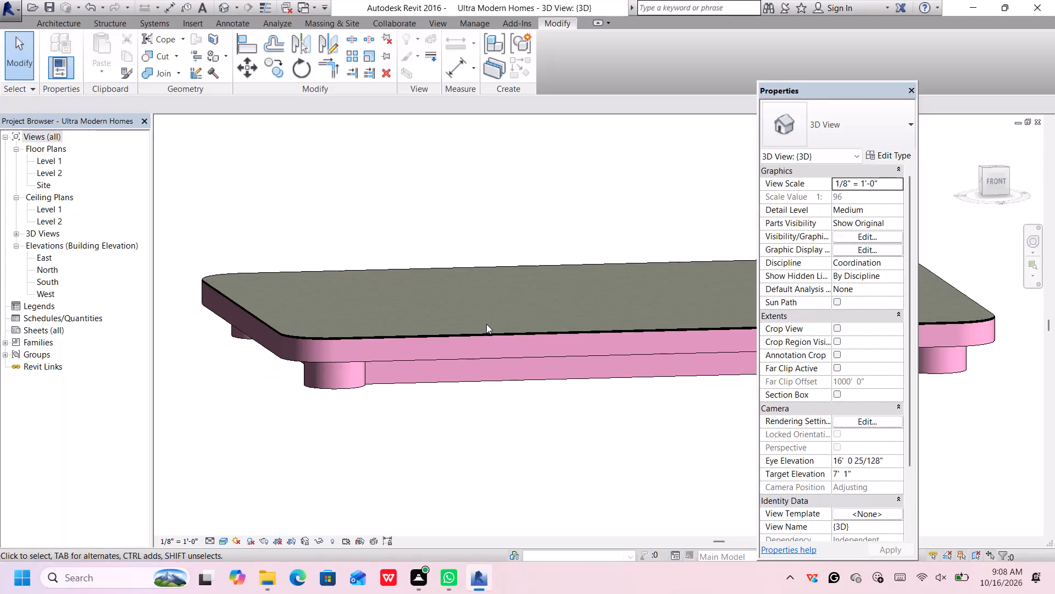
Examine the Generic - 3" floor on the rounded-corner pink slab in 3D, finishing with the whole slab seen directly from the top.
middle_drag(485, 324, 484, 326)
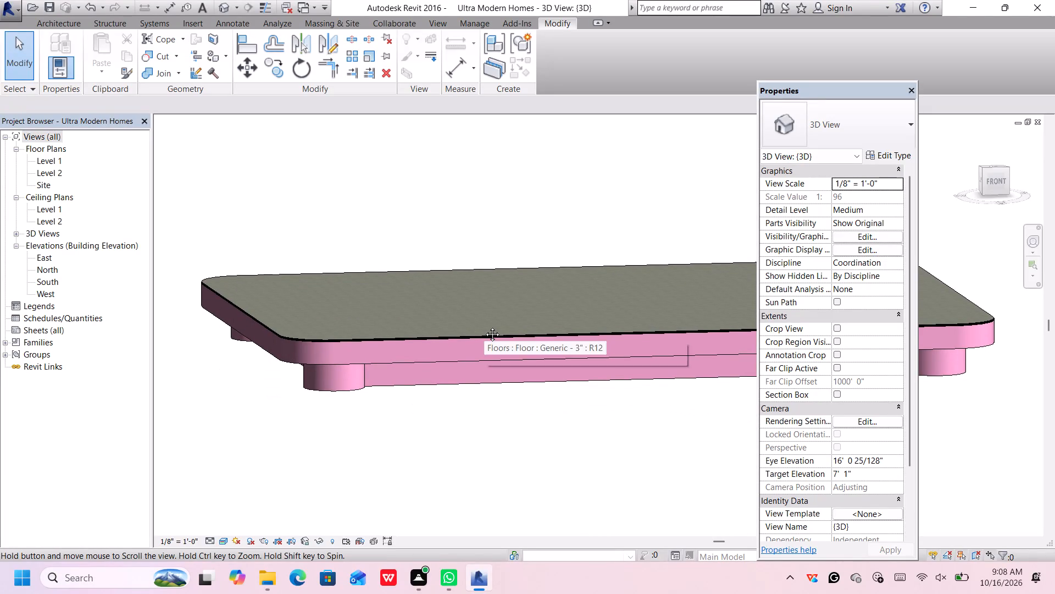
middle_drag(484, 326, 484, 341)
shift+middle_drag(484, 343, 481, 376)
shift+middle_drag(481, 379, 479, 388)
shift+middle_drag(474, 408, 469, 424)
shift+middle_click(469, 424)
shift+middle_click(469, 425)
shift+middle_click(466, 428)
shift+middle_click(457, 443)
scroll(614, 255, down, 2)
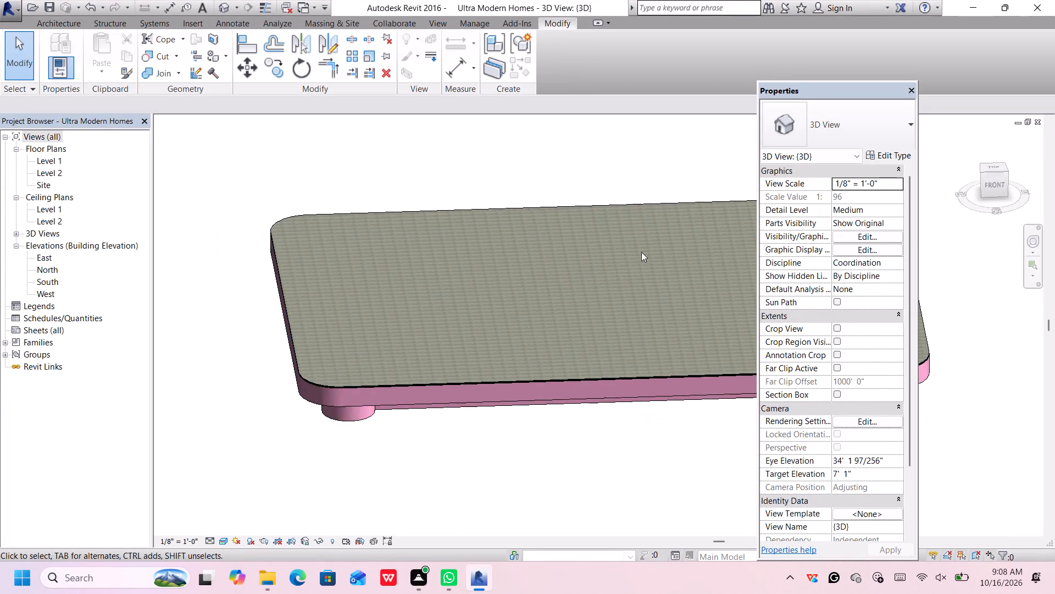
click(997, 169)
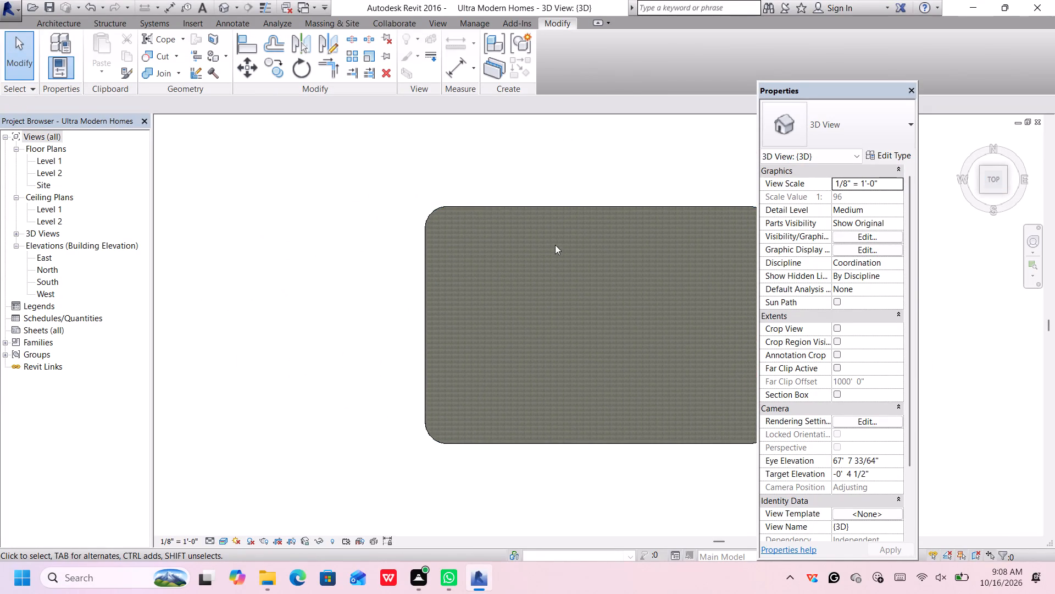
middle_click(549, 244)
scroll(551, 248, down, 4)
scroll(567, 255, up, 5)
middle_drag(617, 273, 583, 265)
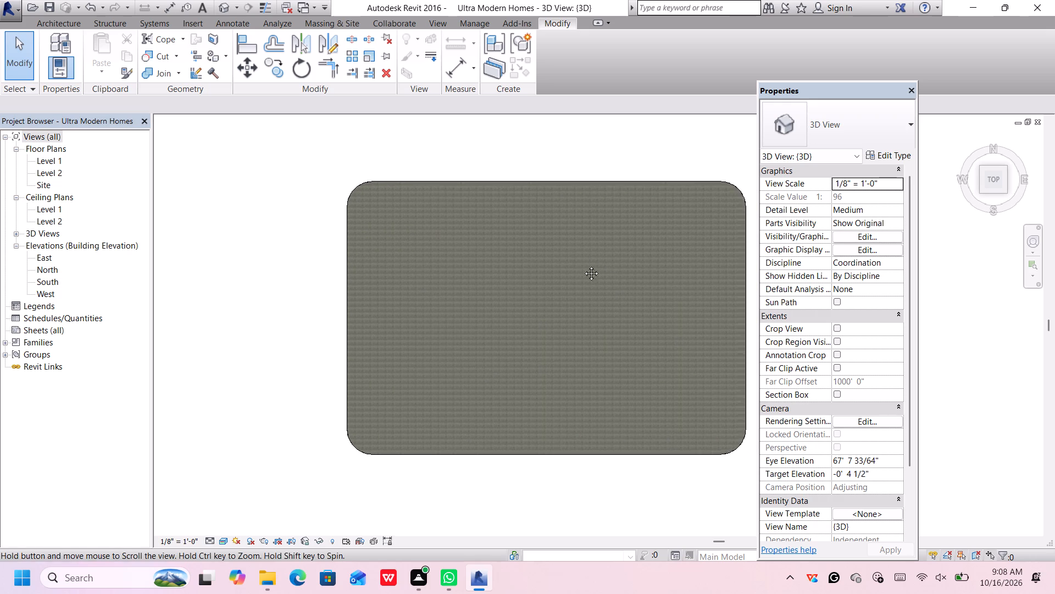
middle_drag(583, 265, 492, 279)
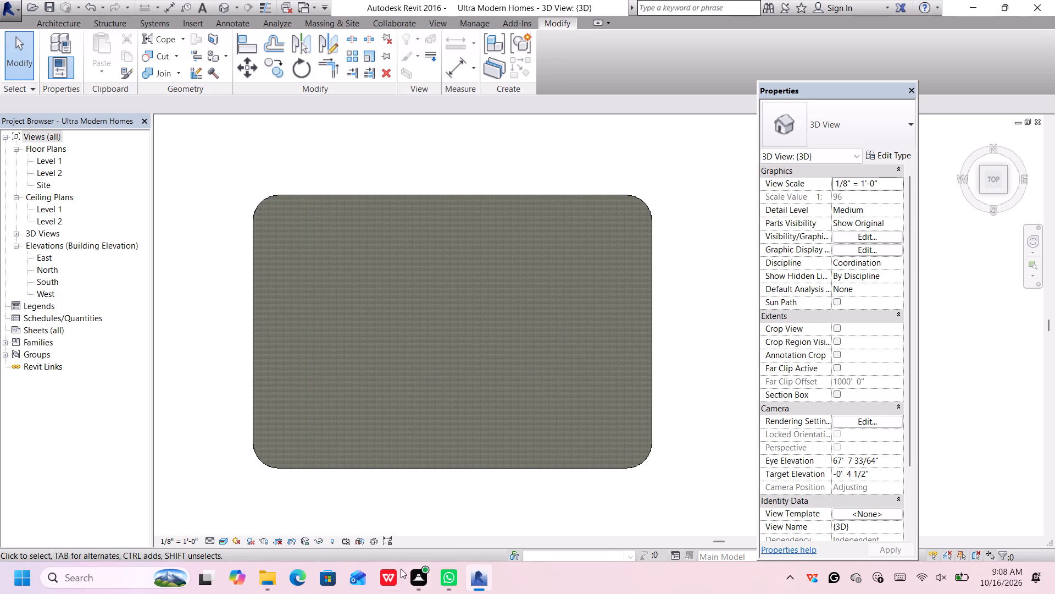
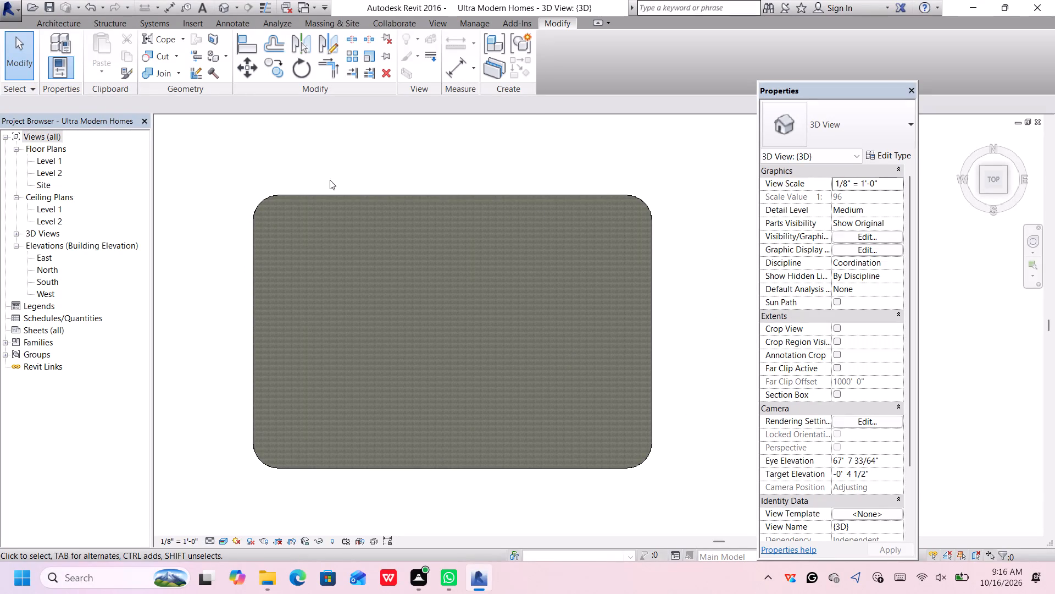
Start the Wall tool and save the project.
click(54, 20)
click(65, 48)
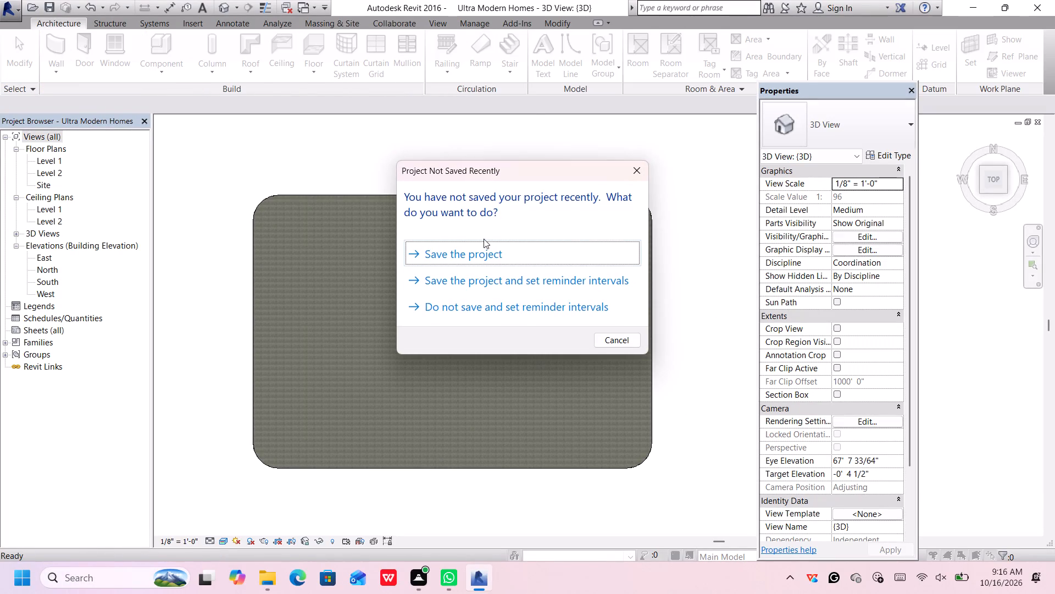
click(492, 251)
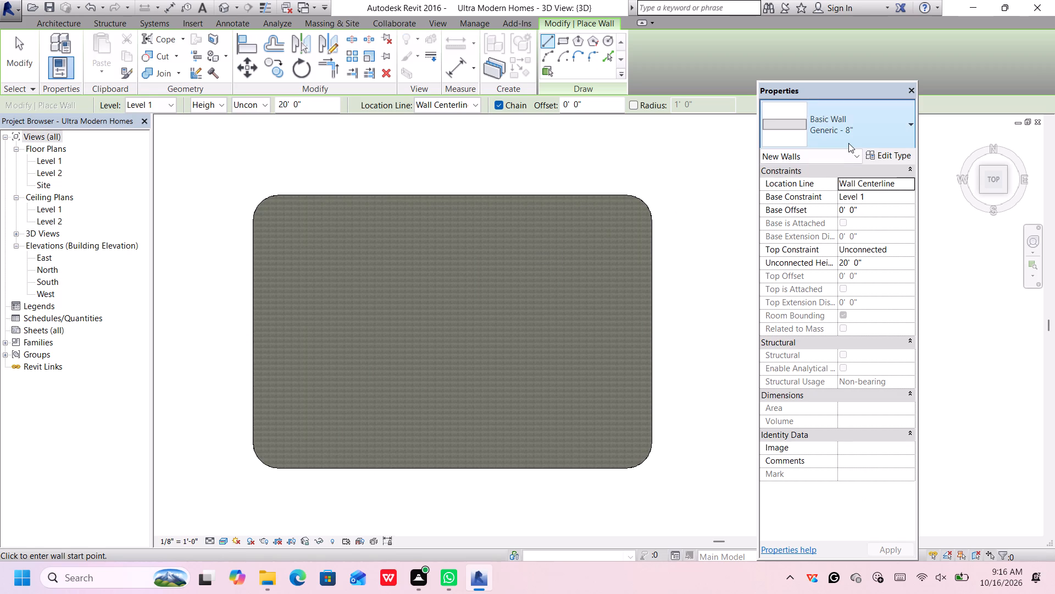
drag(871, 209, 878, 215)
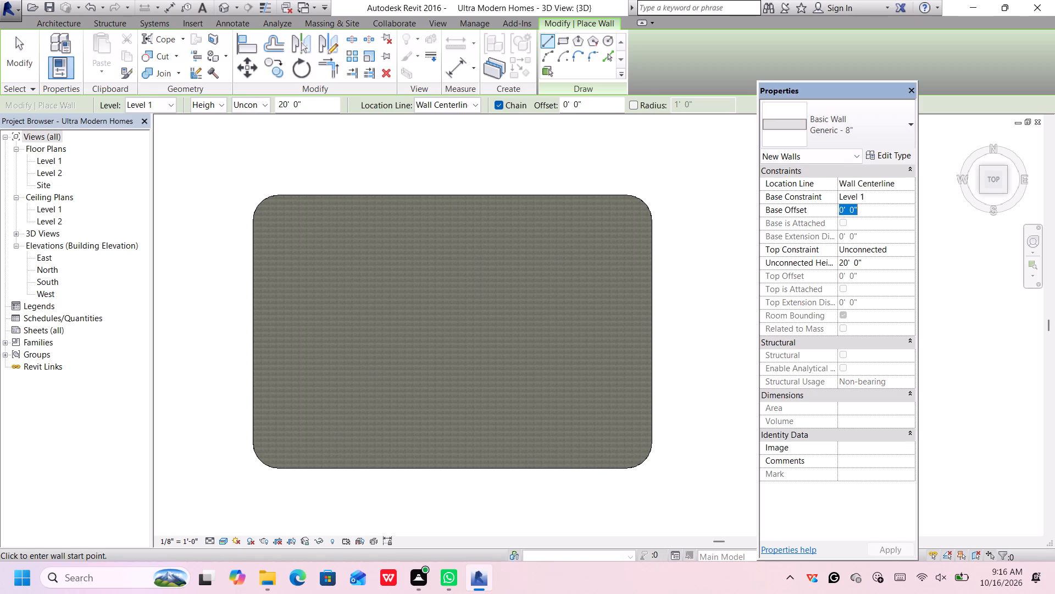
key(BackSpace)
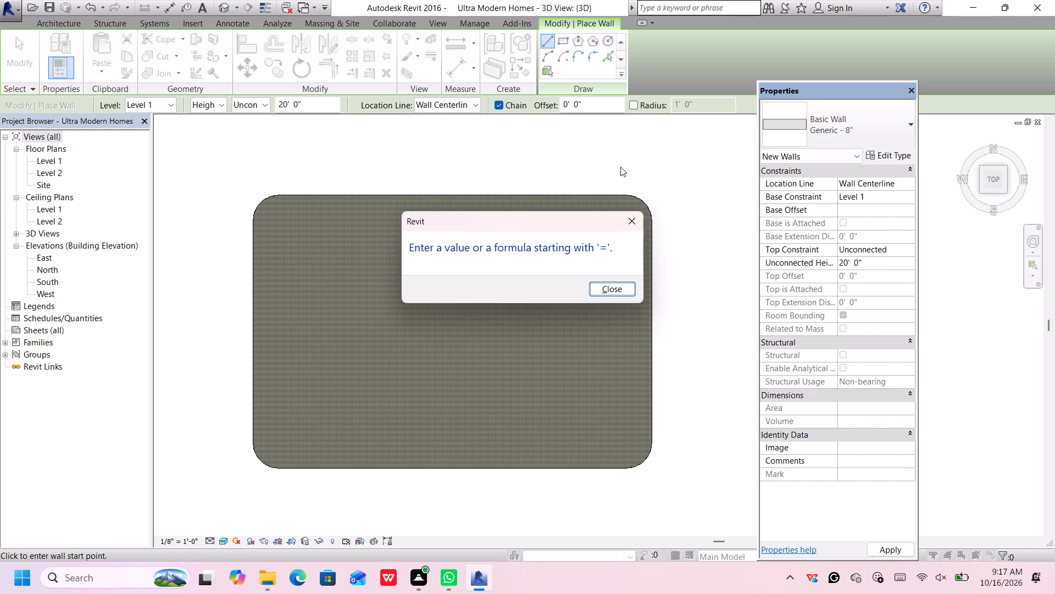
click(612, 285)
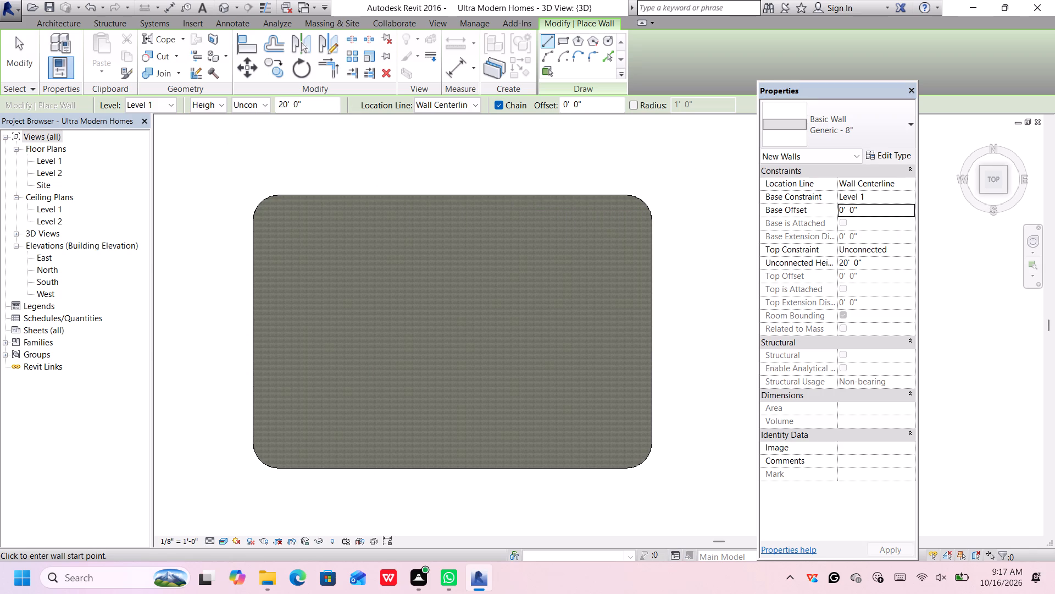
Set the unconnected height of the new walls to 10' 0".
click(333, 105)
key(BackSpace)
key(BackSpace)
key(BackSpace)
key(BackSpace)
key(BackSpace)
key(BackSpace)
key(BackSpace)
key(BackSpace)
key(BackSpace)
key(BackSpace)
key(Right)
key(BackSpace)
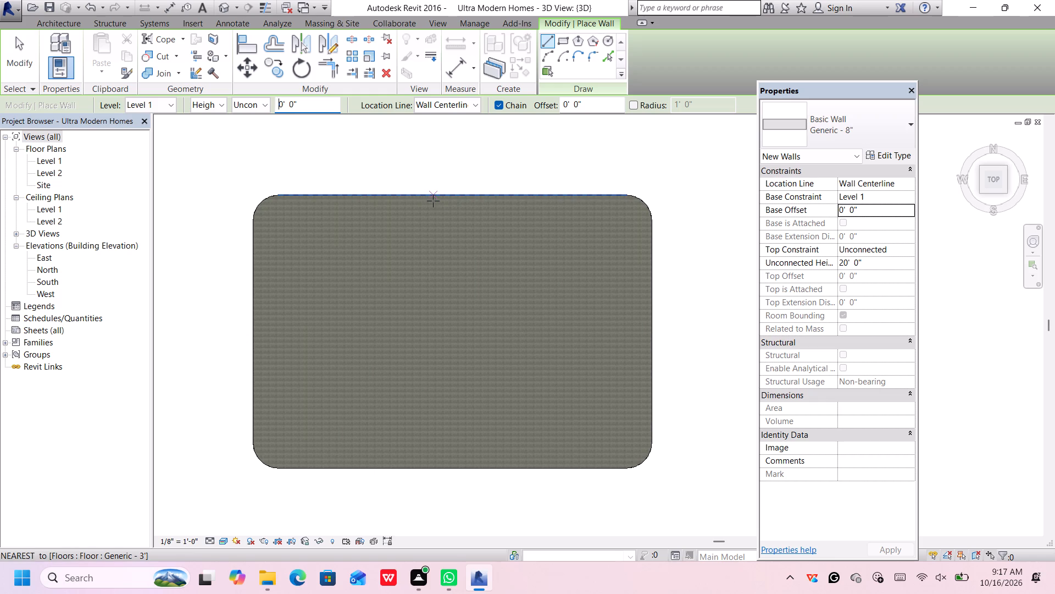
key(1)
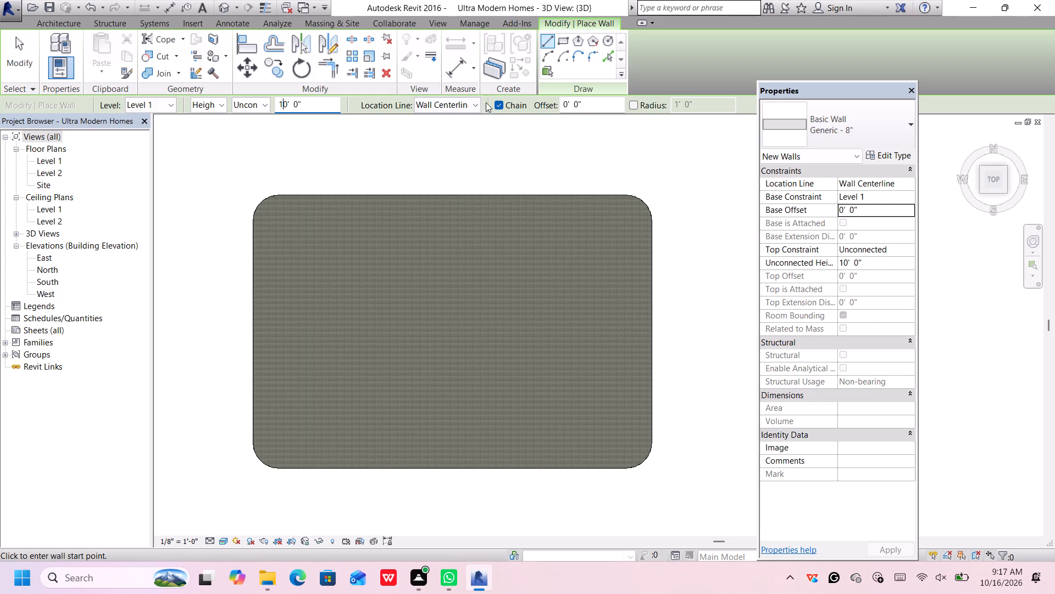
key(Return)
Choose the Basic Wall type Generic - 12" for the new walls.
click(891, 125)
scroll(854, 406, down, 2)
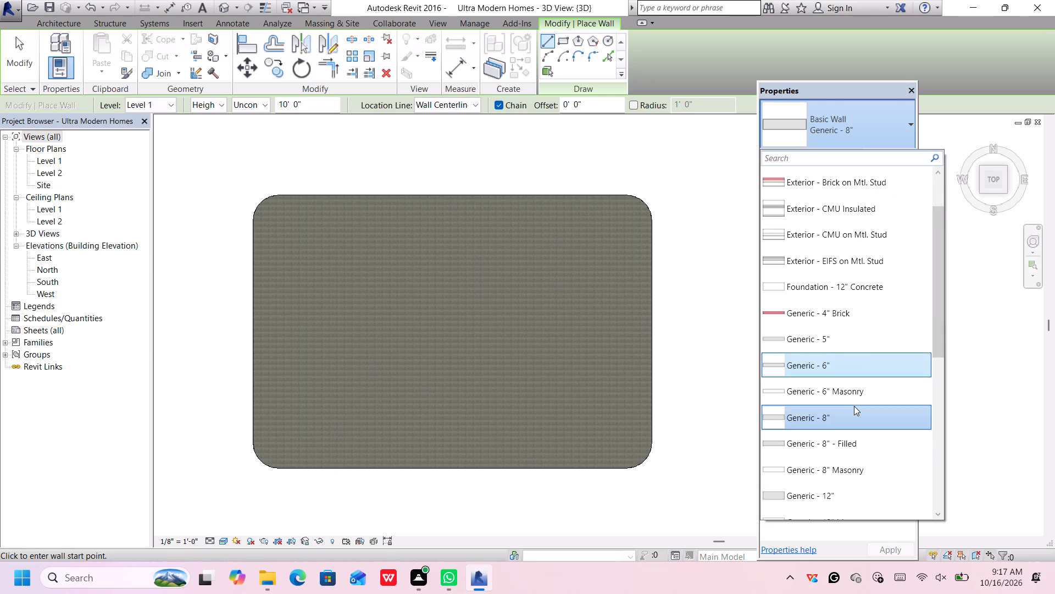
scroll(854, 406, down, 1)
scroll(841, 449, down, 6)
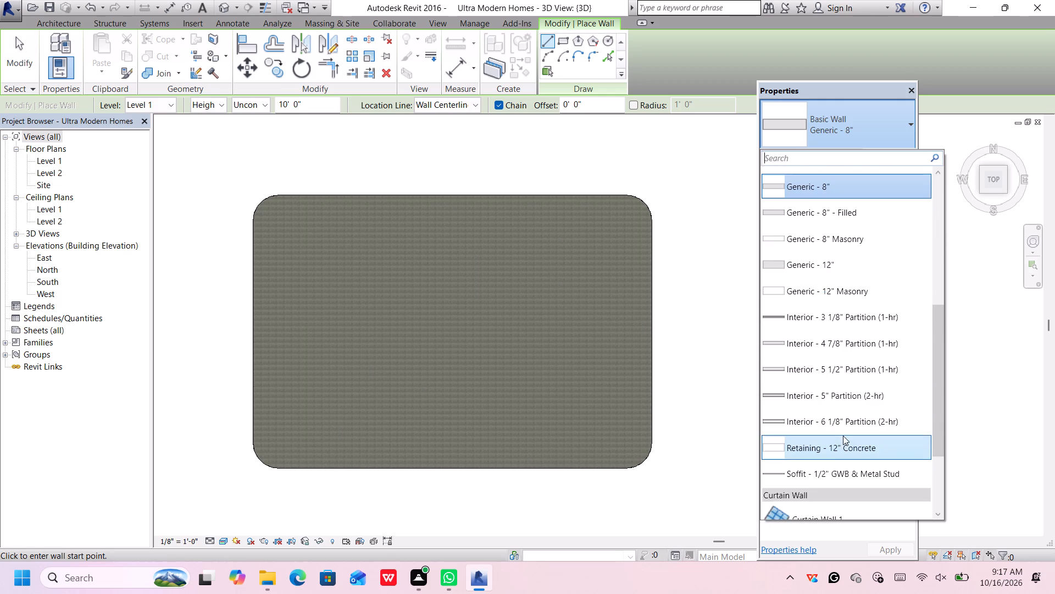
click(848, 265)
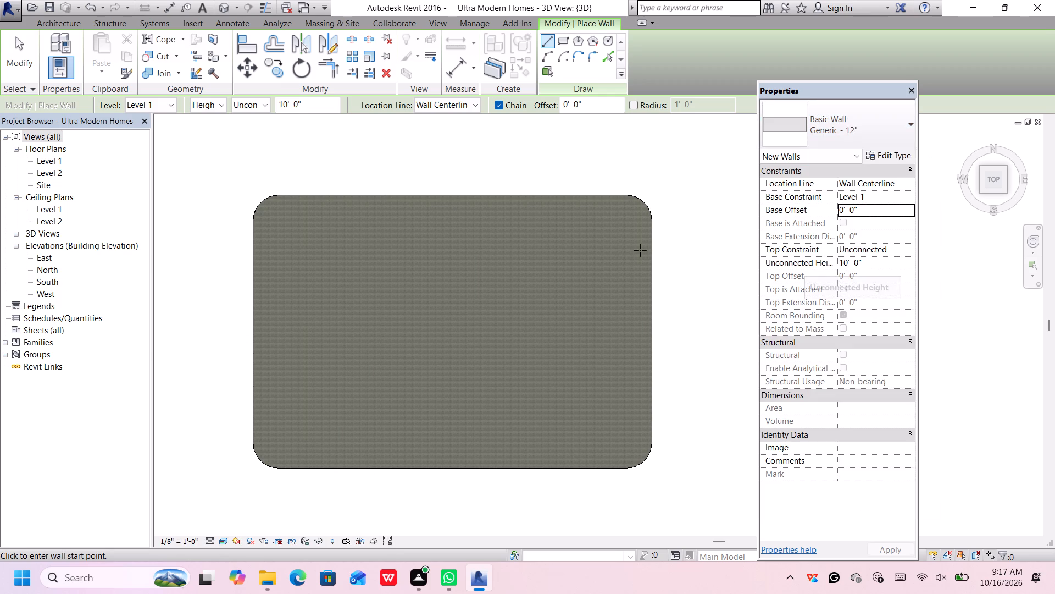
Set the Structure layer thickness of the Generic - 12" wall type to 4', keeping it marked as structural material.
click(886, 155)
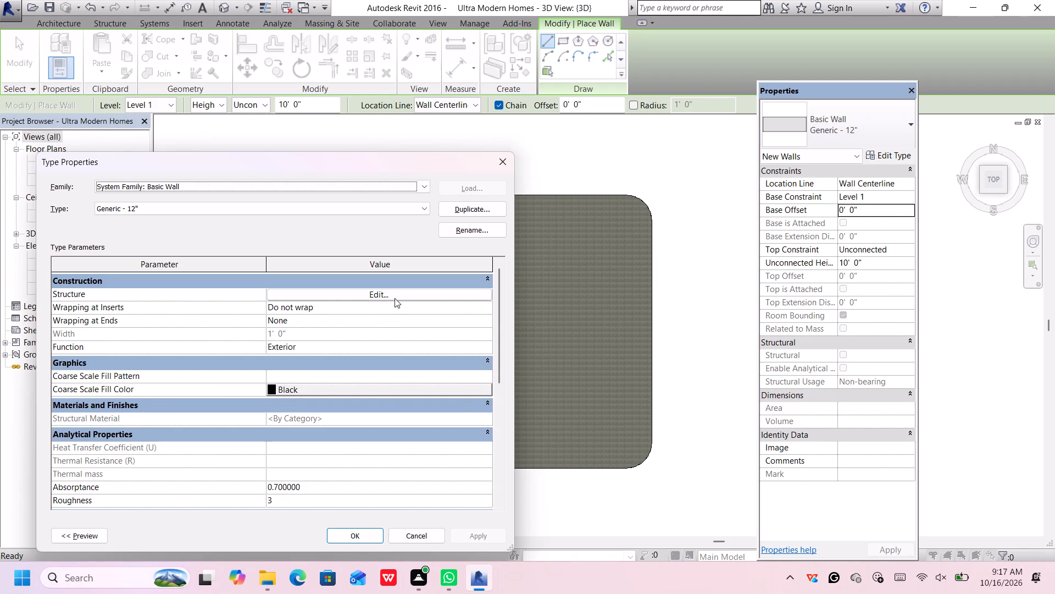
click(398, 297)
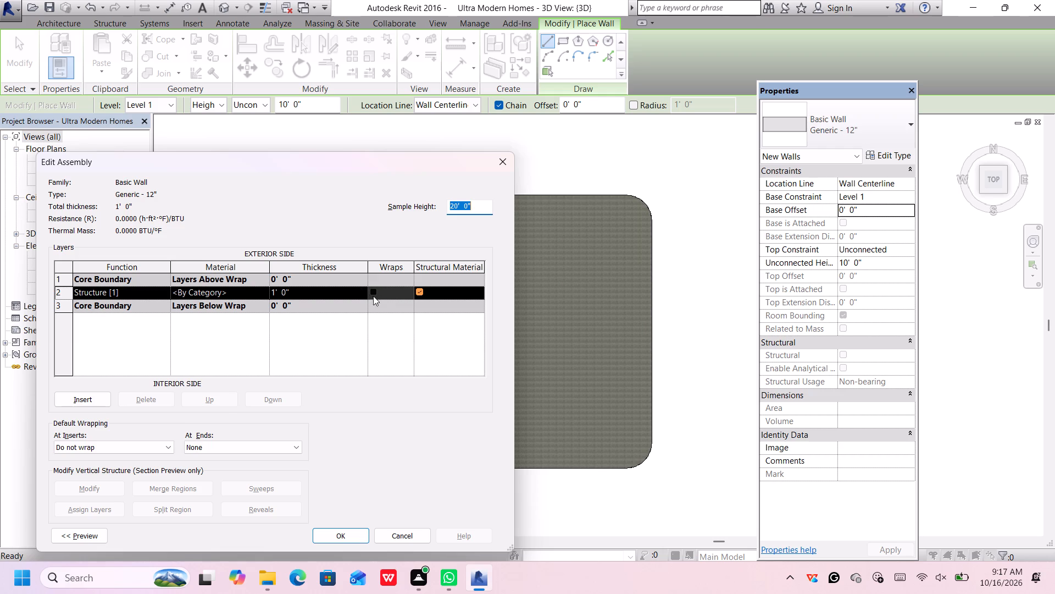
click(418, 290)
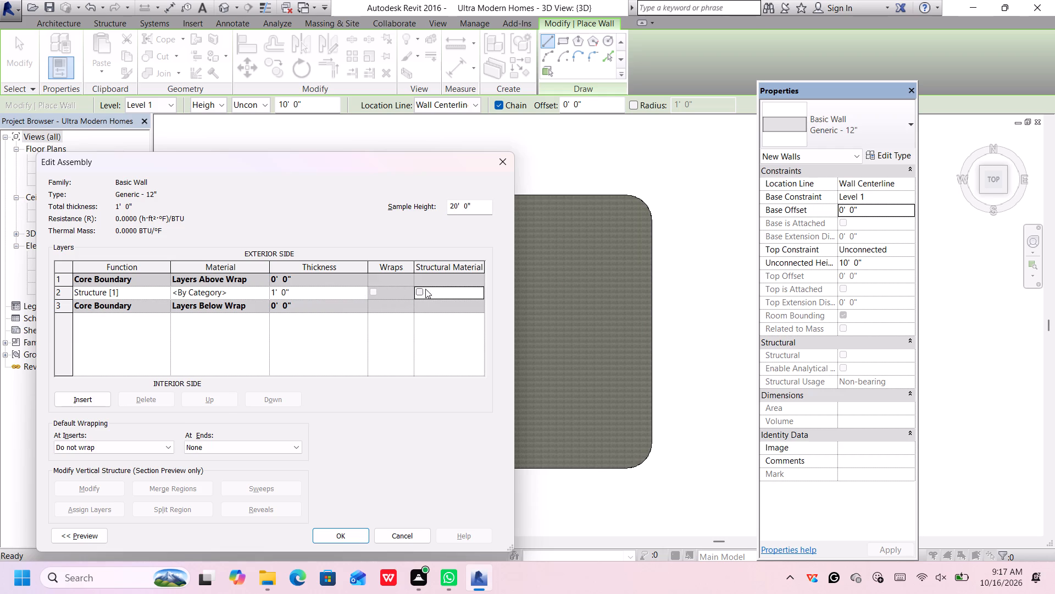
click(414, 292)
click(421, 293)
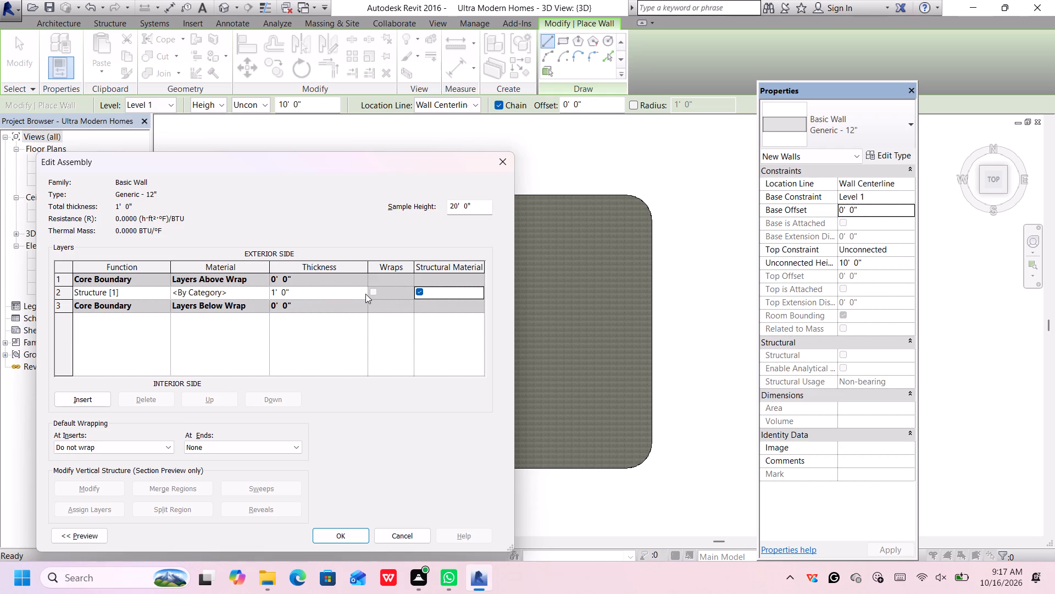
click(357, 292)
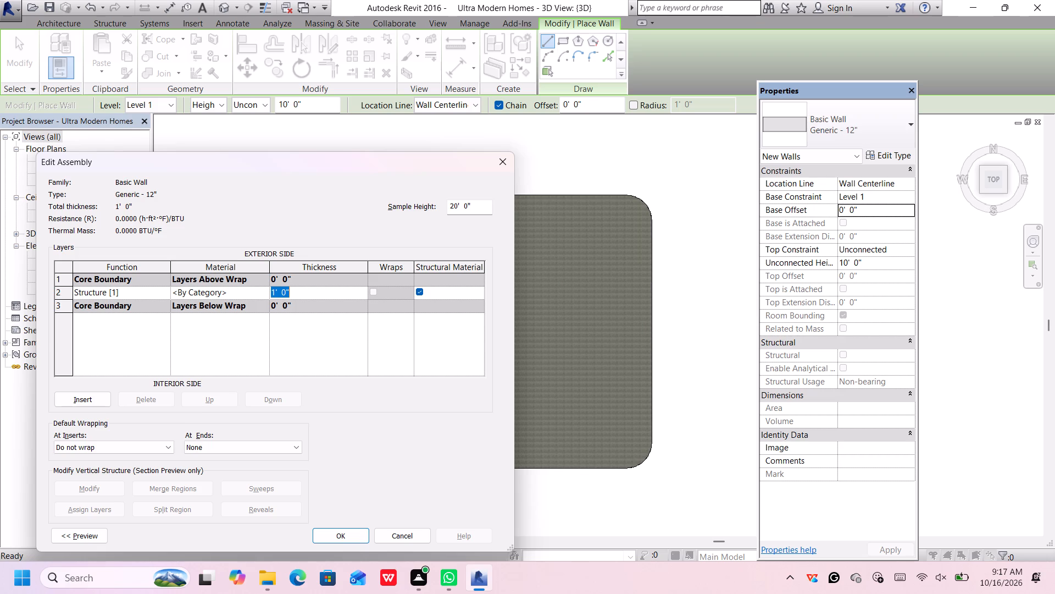
key(BackSpace)
key(4)
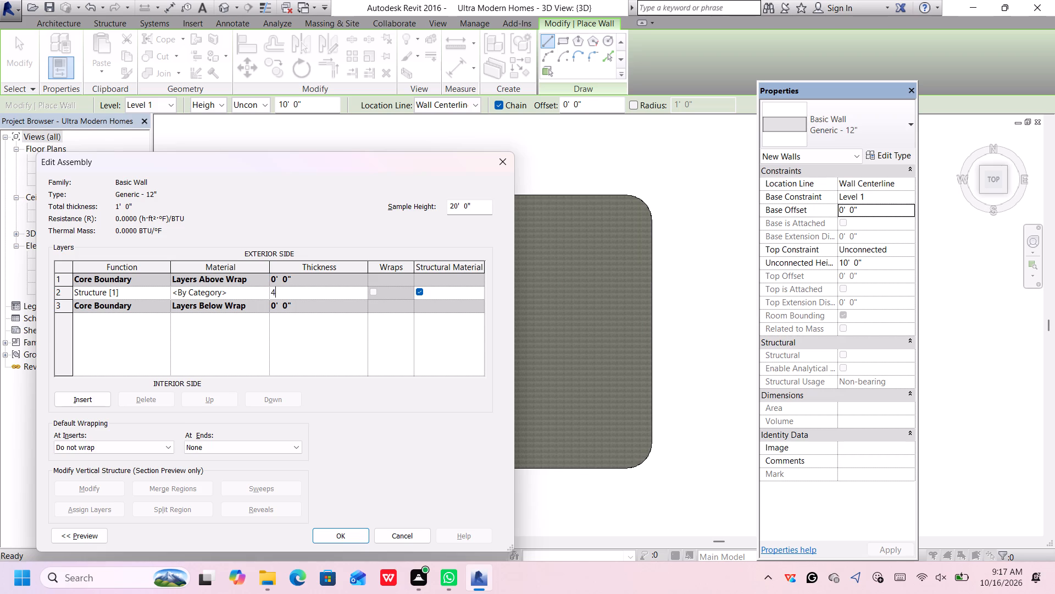
key(apostrophe)
key(Return)
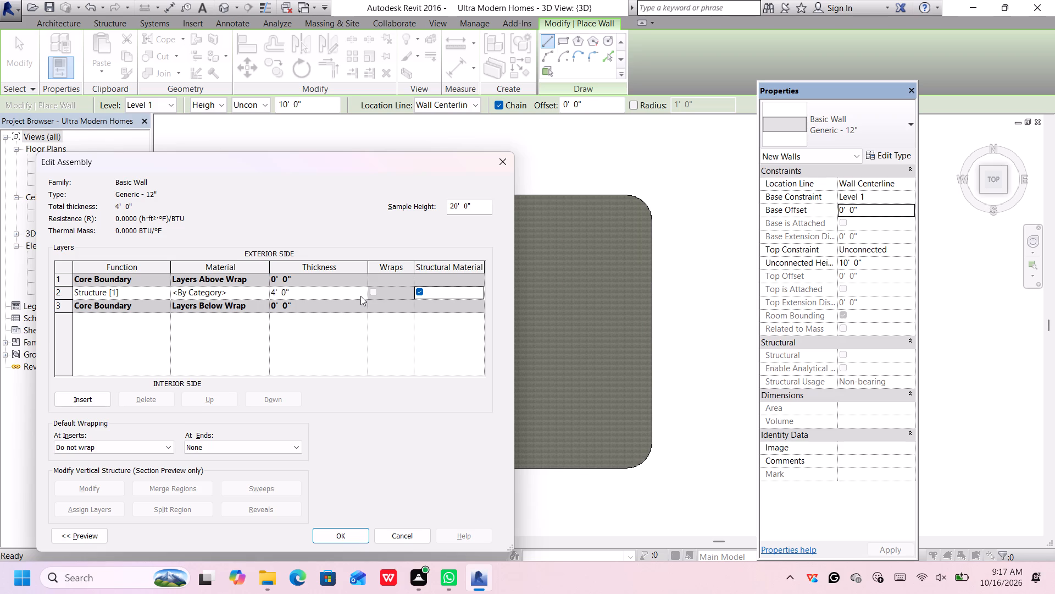
Assign the Parking Stripe material to the wall's Structure layer and accept the edited assembly.
click(265, 294)
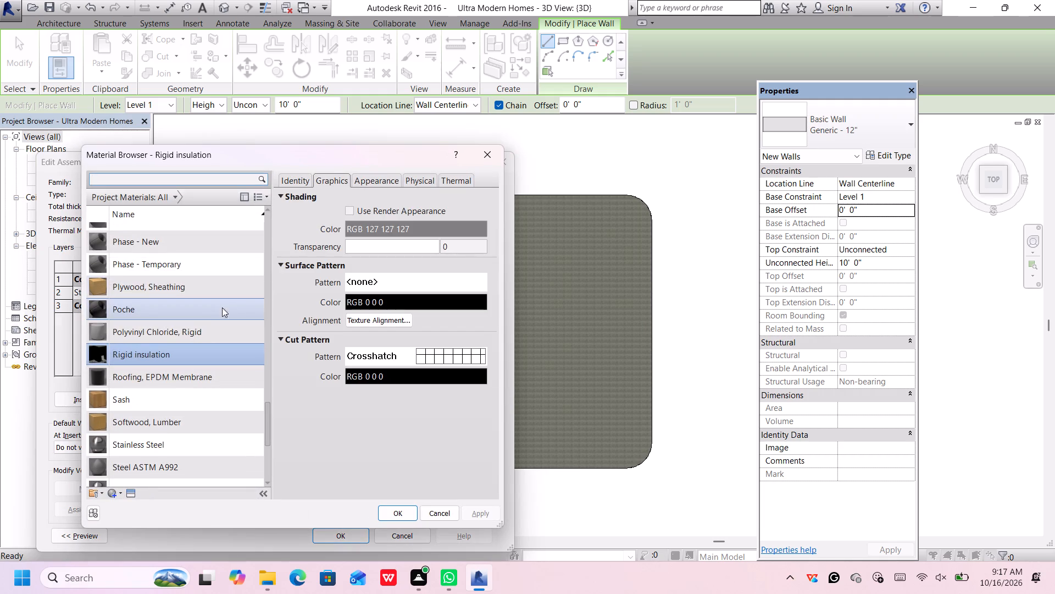
scroll(200, 386, down, 6)
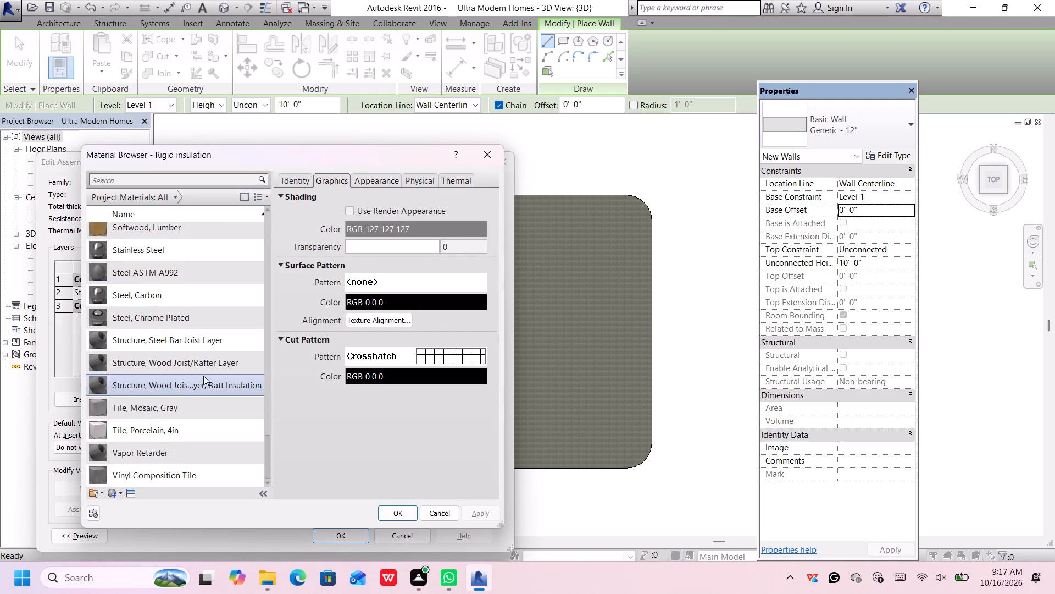
scroll(203, 376, up, 11)
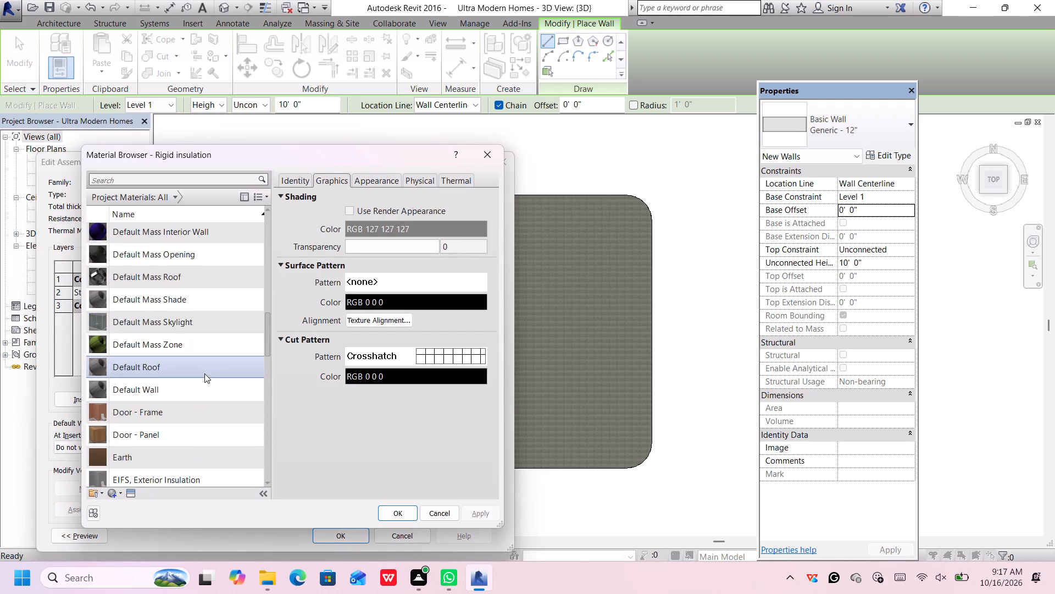
scroll(204, 372, down, 3)
scroll(204, 372, up, 1)
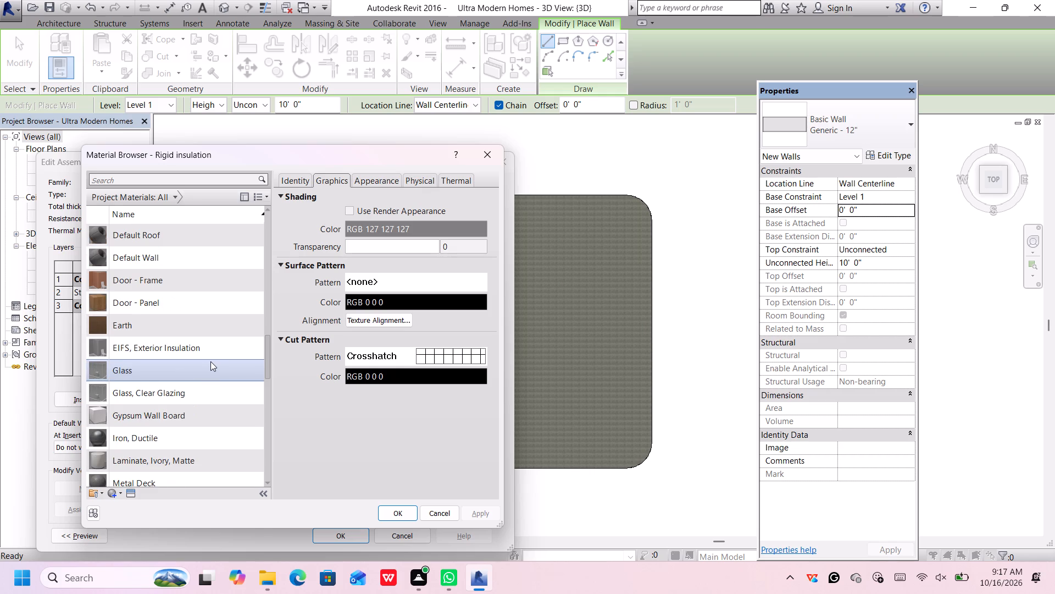
scroll(210, 361, up, 6)
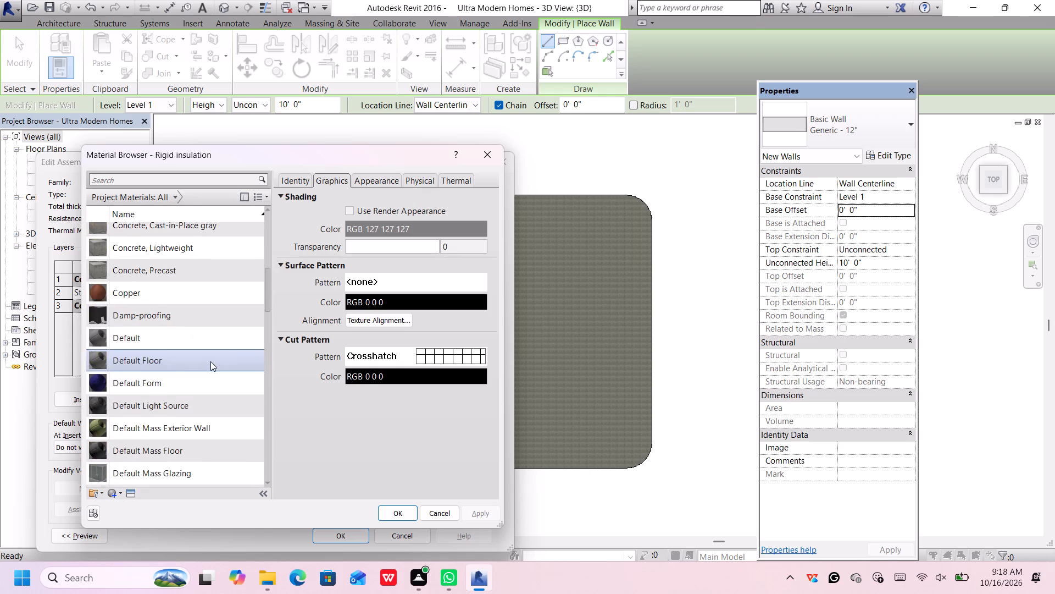
scroll(210, 361, up, 3)
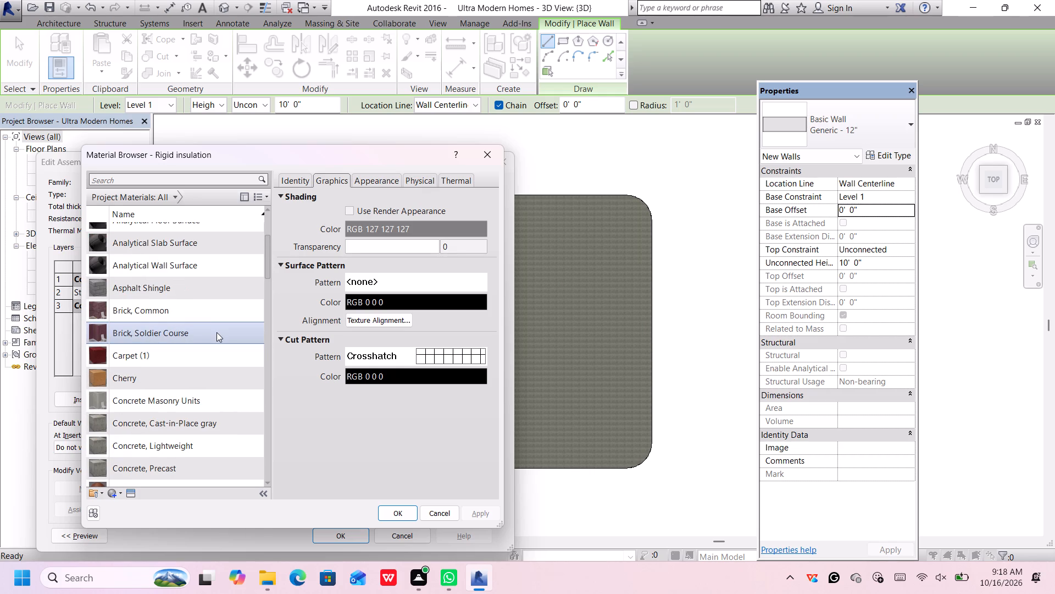
scroll(218, 326, up, 4)
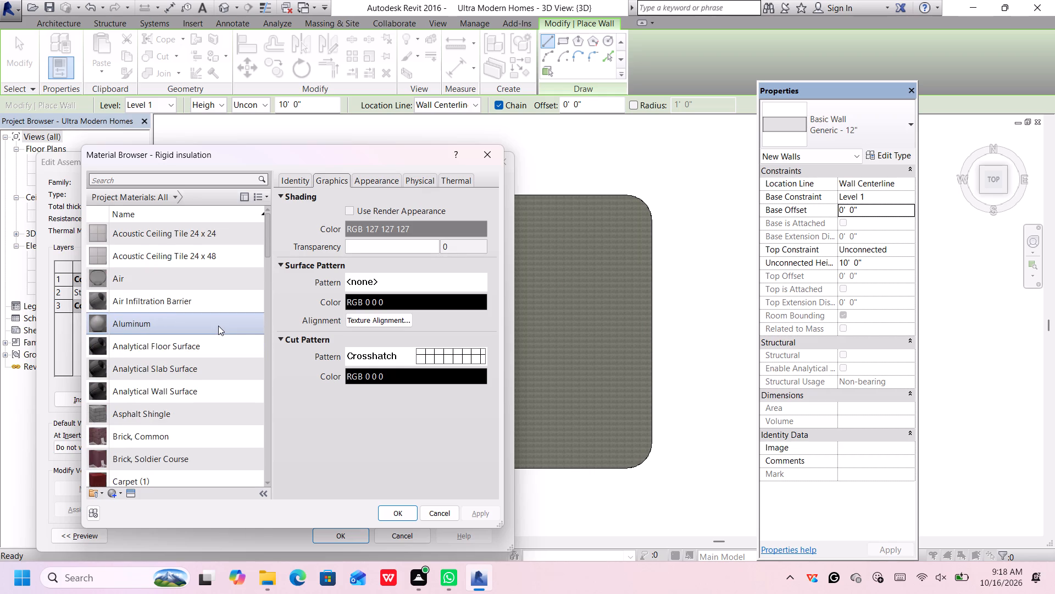
scroll(218, 326, up, 1)
scroll(218, 326, down, 2)
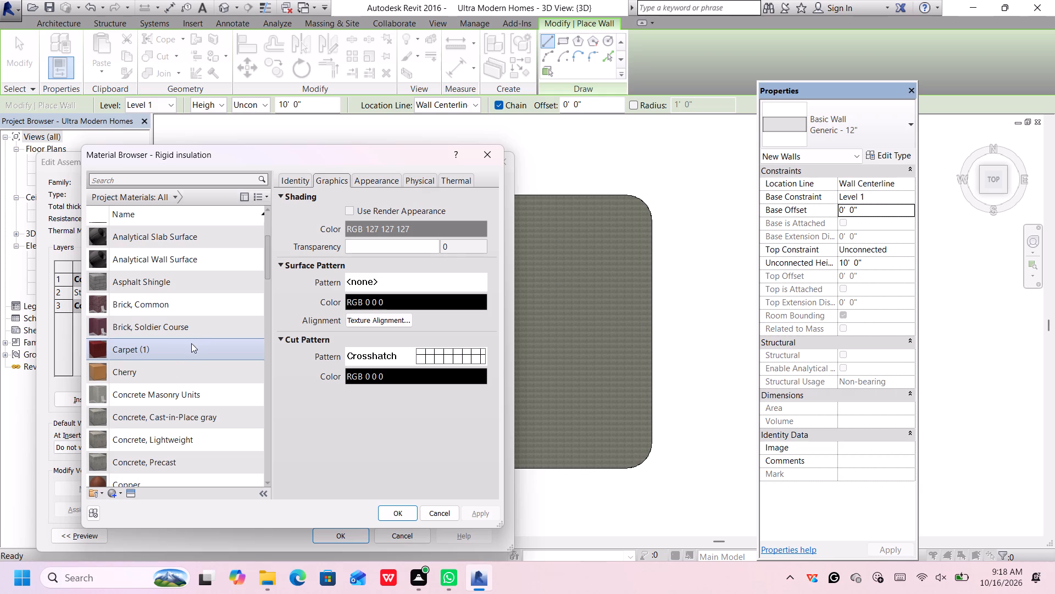
scroll(123, 336, down, 2)
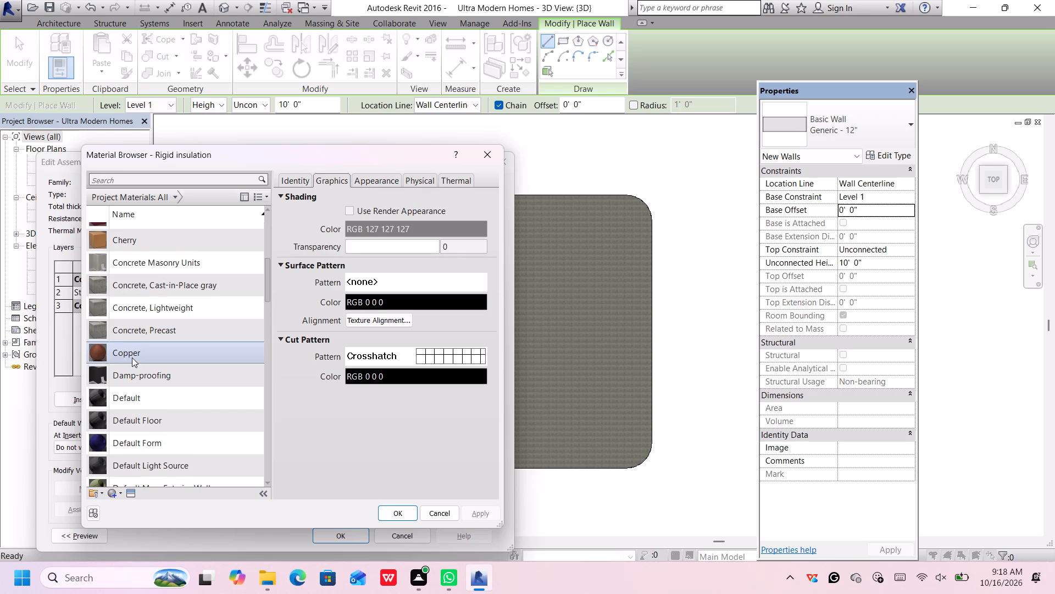
scroll(148, 394, down, 3)
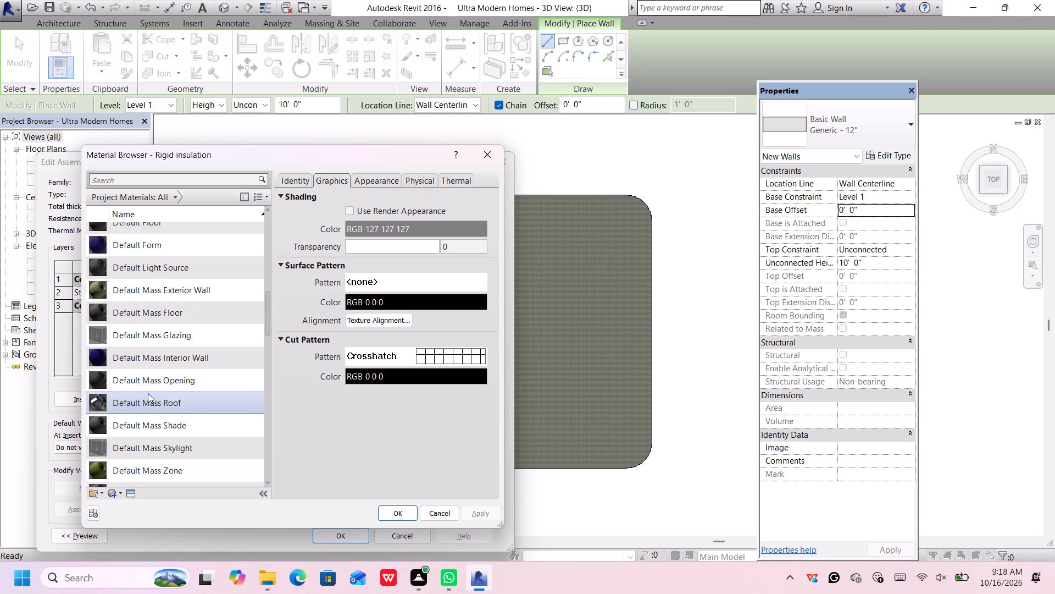
scroll(148, 393, down, 5)
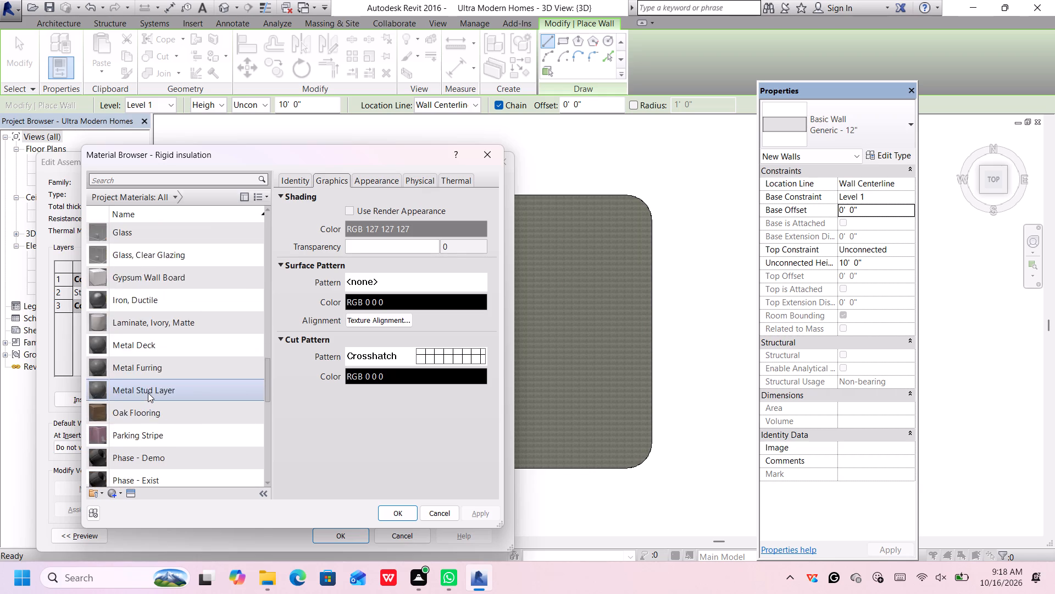
scroll(148, 393, down, 2)
click(158, 369)
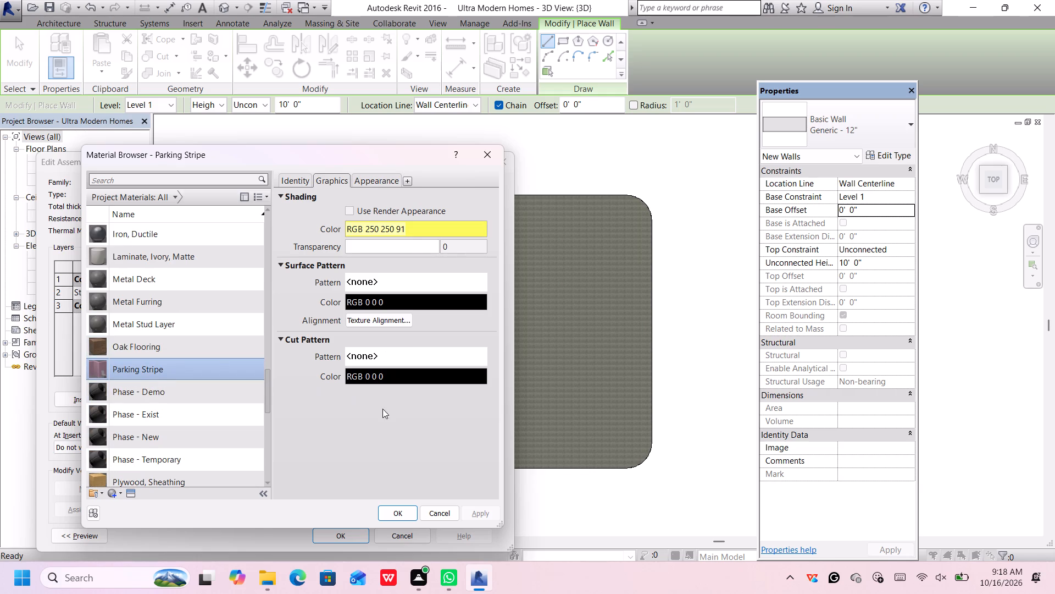
click(393, 512)
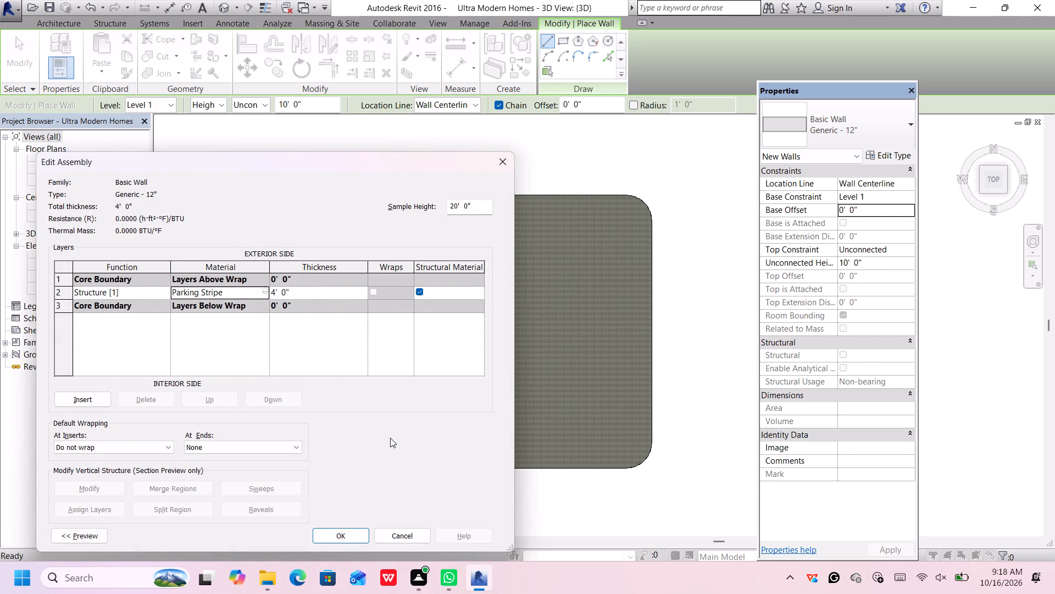
click(349, 536)
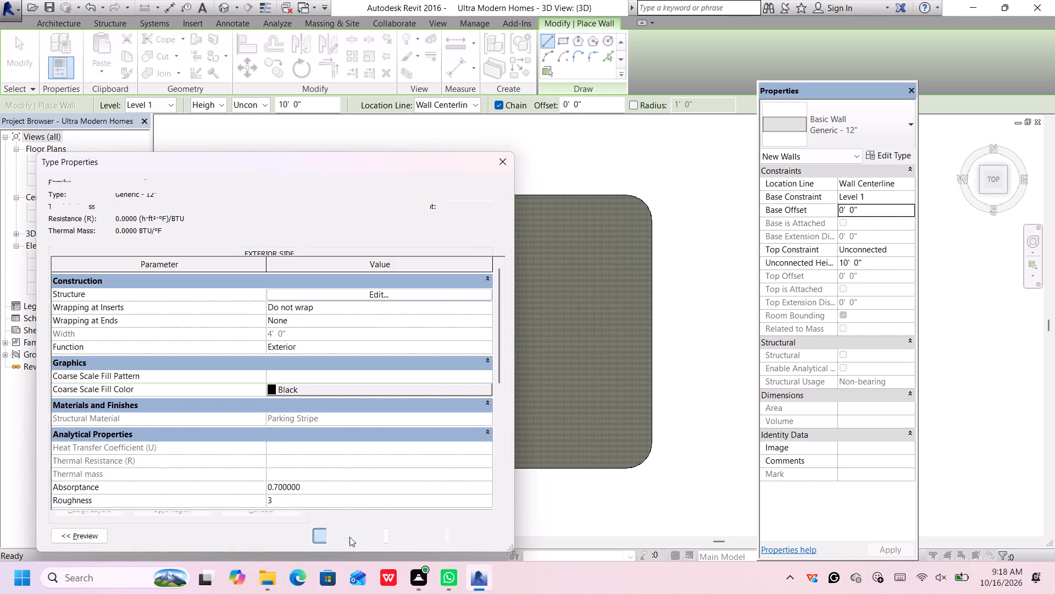
Draw a straight Generic - 12" wall about 23' long along the middle of the slab's front edge.
click(350, 537)
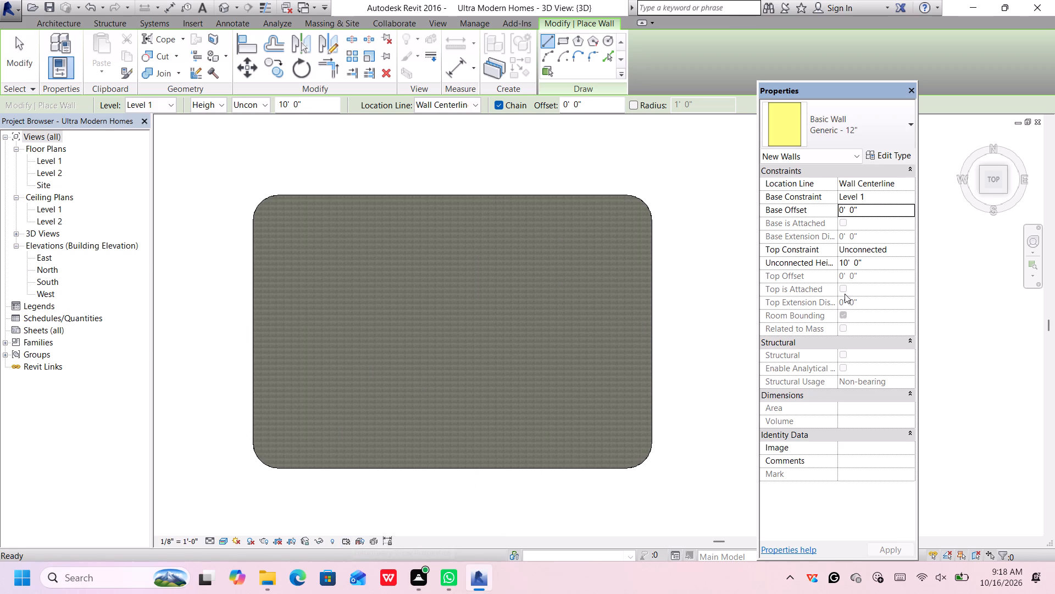
click(887, 124)
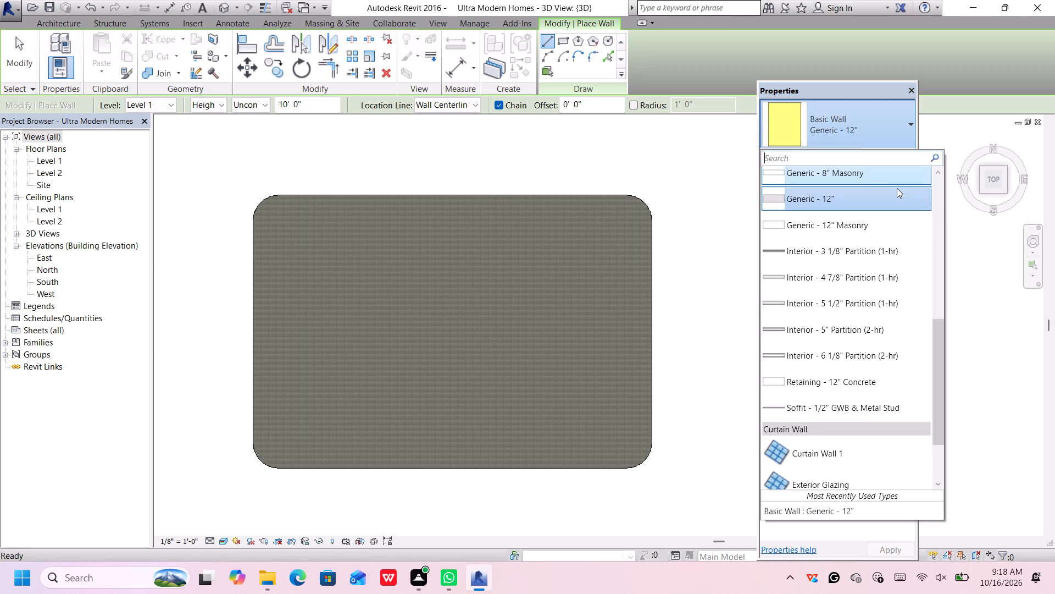
click(898, 107)
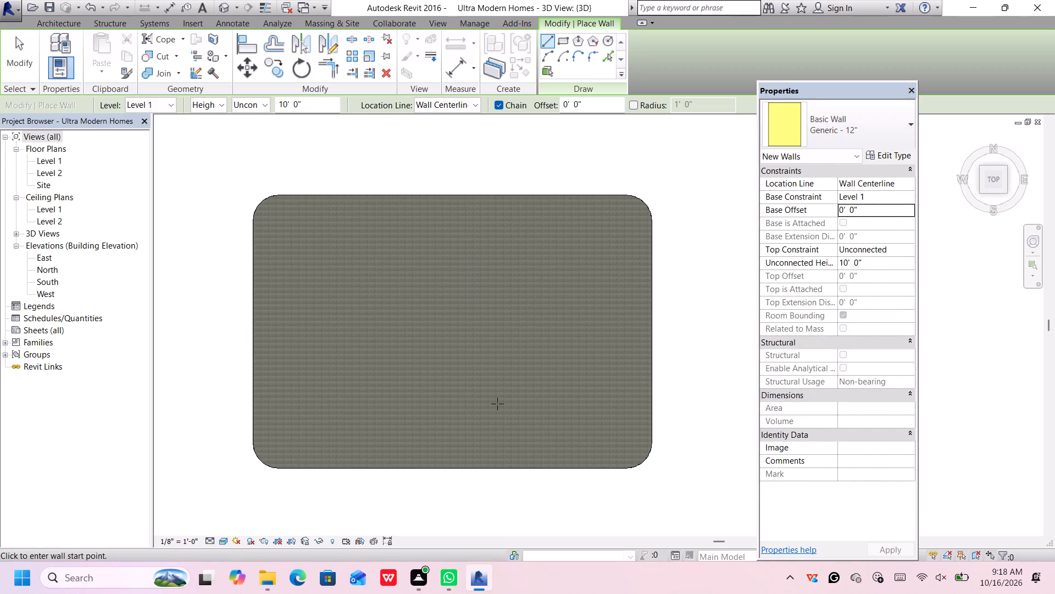
click(403, 465)
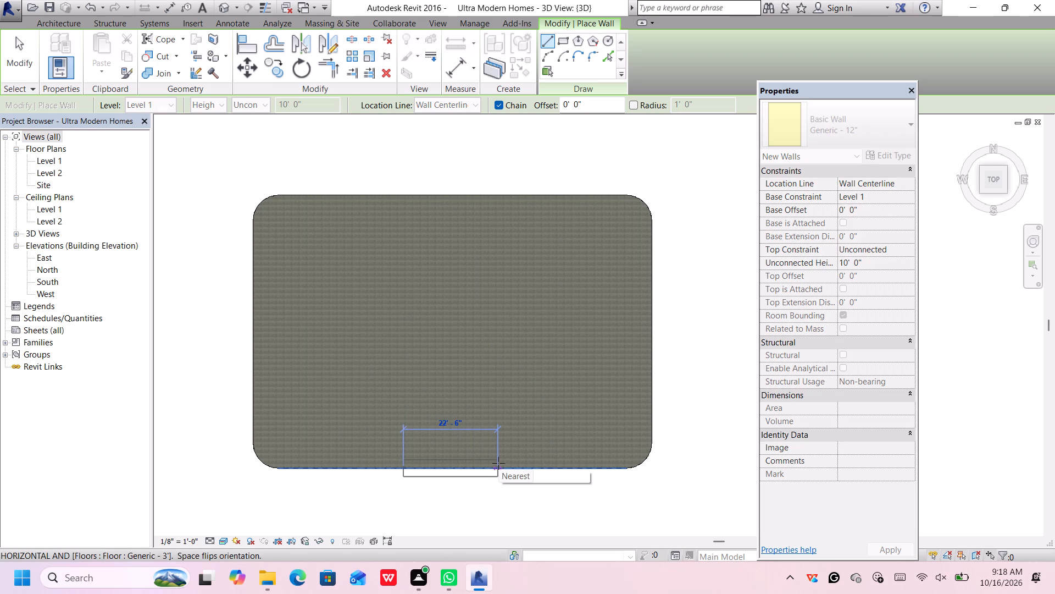
click(499, 463)
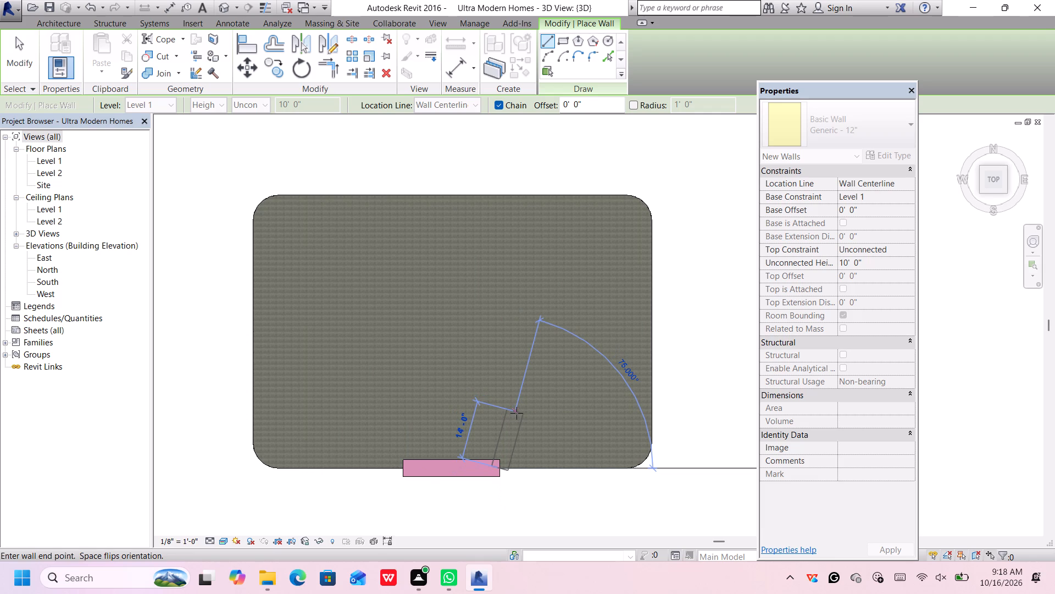
key(Escape)
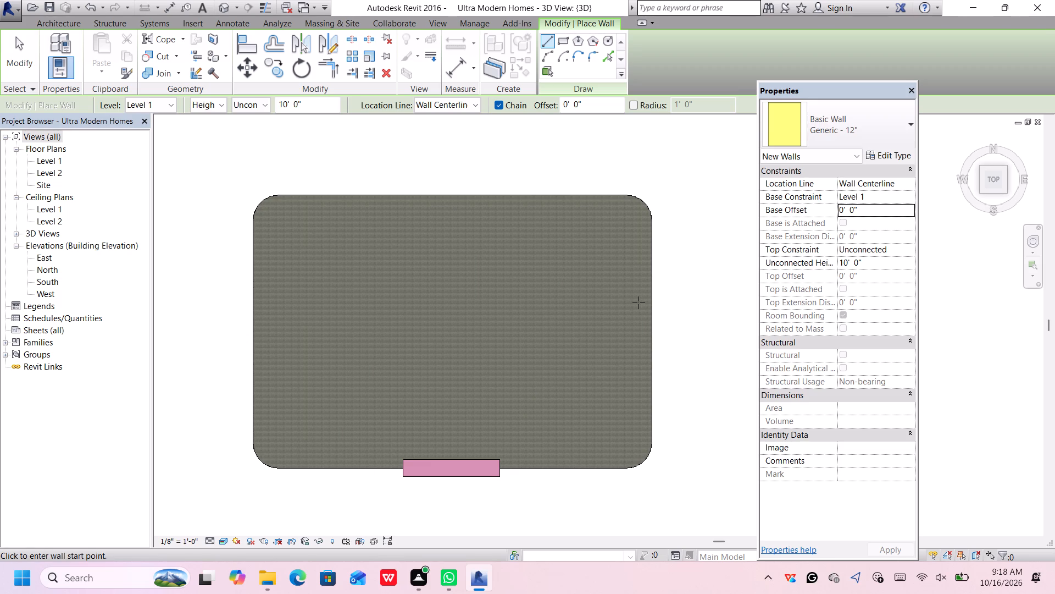
key(Escape)
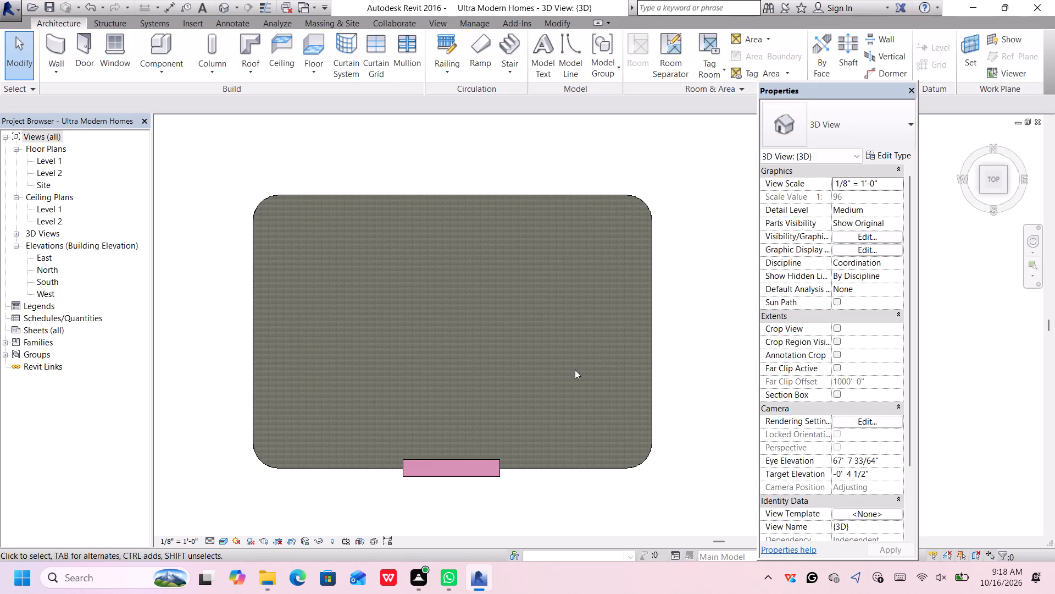
Nudge the new wall inward until its outer face is flush with the slab's front edge.
click(493, 463)
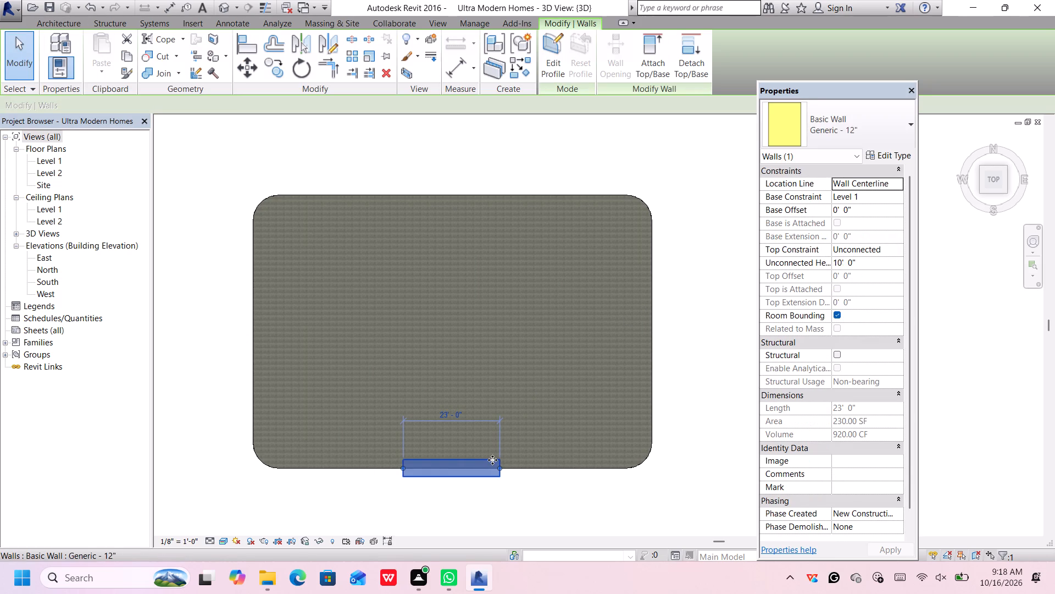
key(Up)
key(Up)
key(Up)
key(Up)
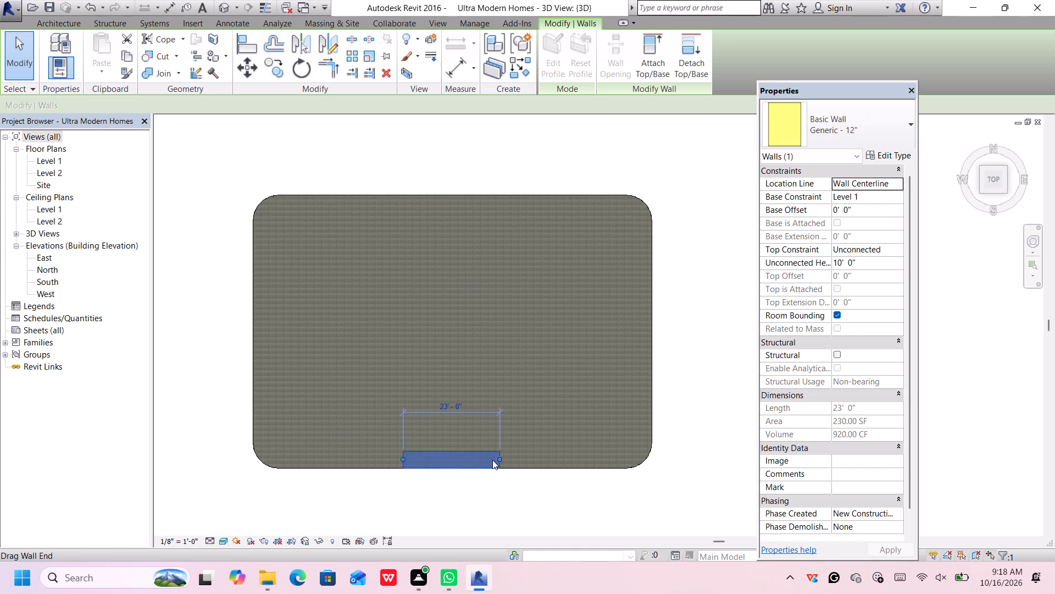
click(717, 331)
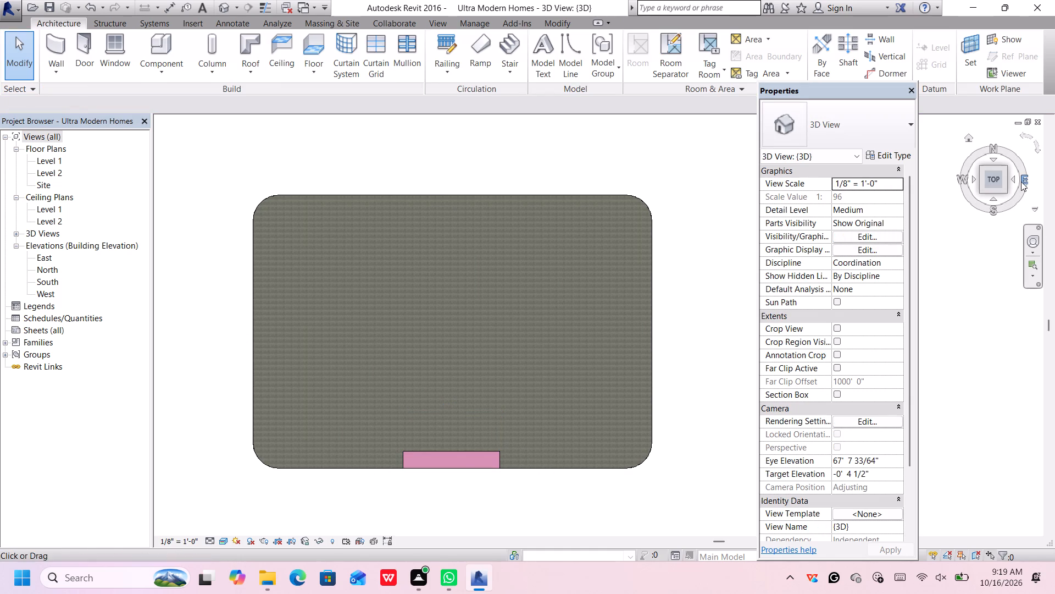
Set the front wall's base offset to 3' 3" above Level 1.
click(983, 193)
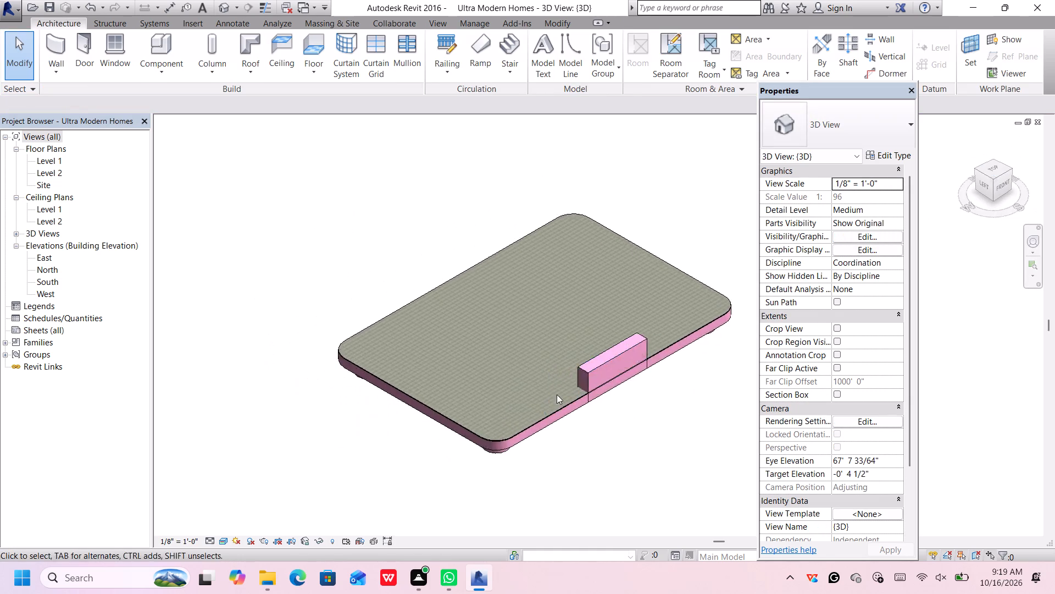
middle_drag(637, 468, 604, 457)
middle_drag(667, 402, 387, 516)
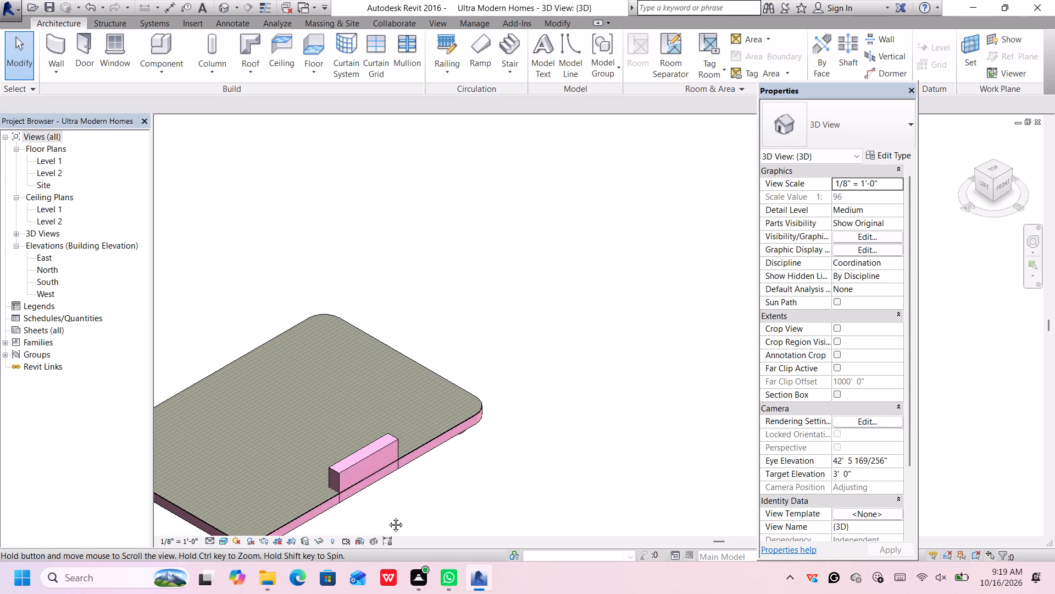
middle_drag(387, 516, 387, 517)
middle_drag(387, 517, 443, 482)
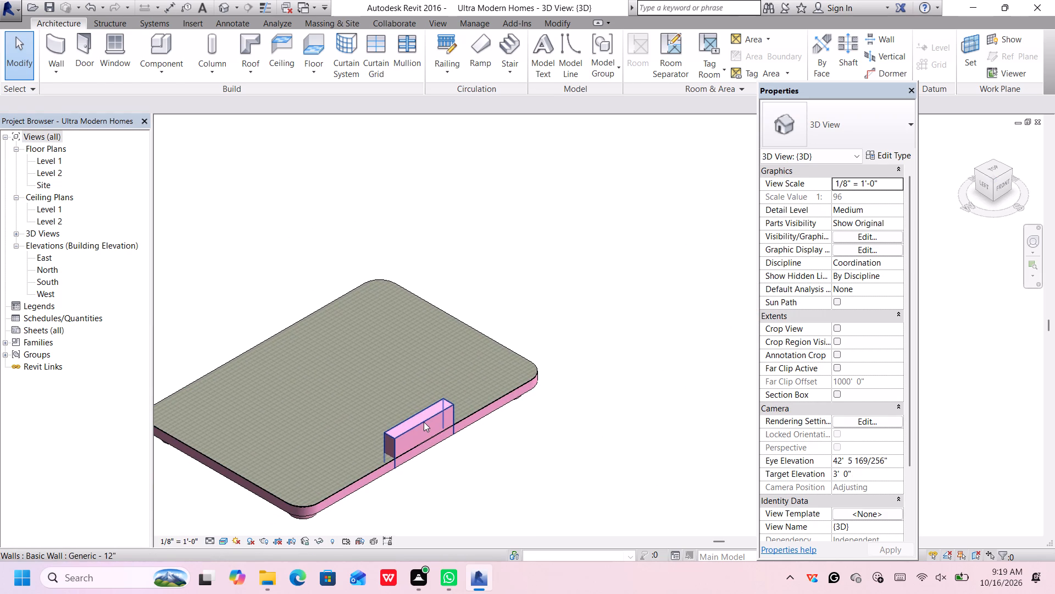
click(424, 422)
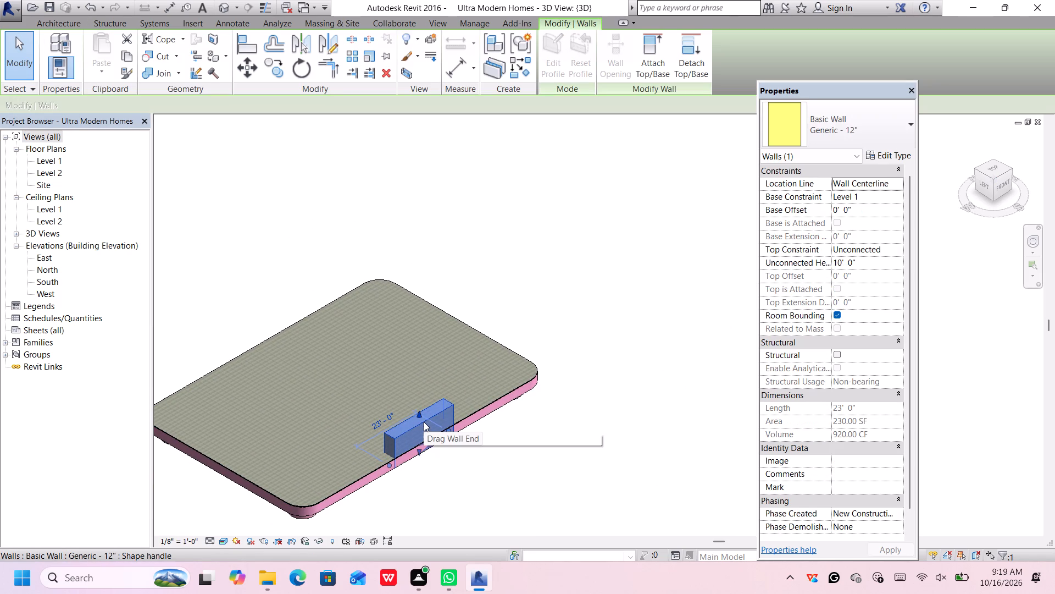
click(875, 210)
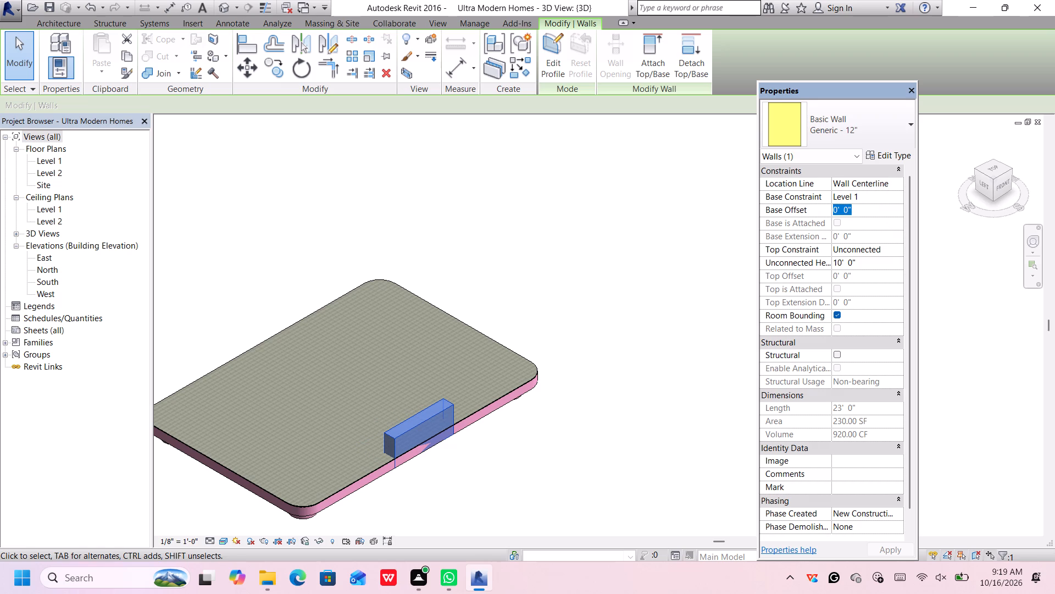
key(BackSpace)
key(3)
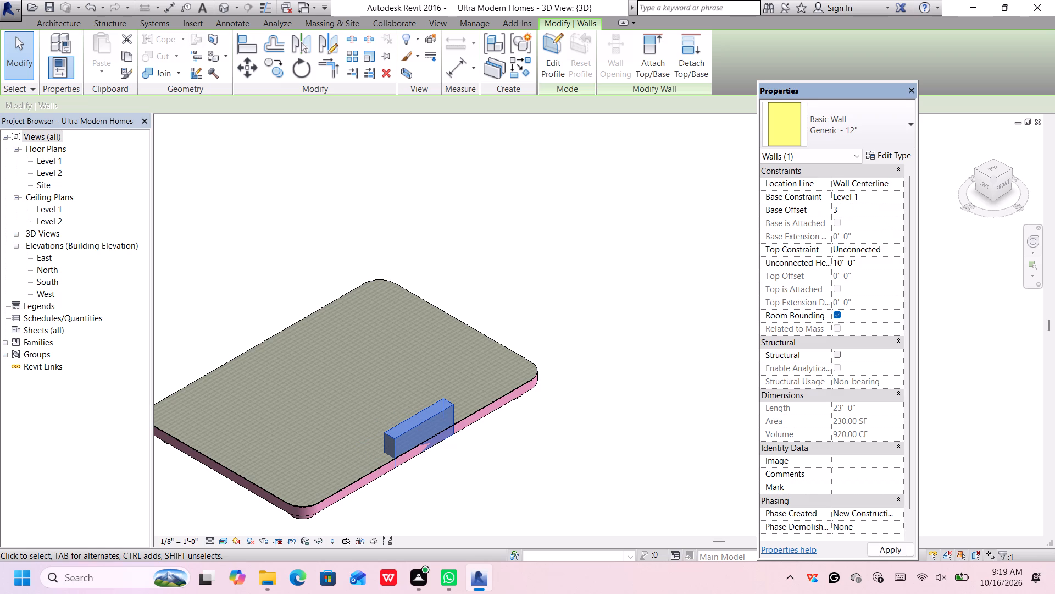
key(apostrophe)
key(3)
key(shift+quotedbl)
key(Return)
key(Return)
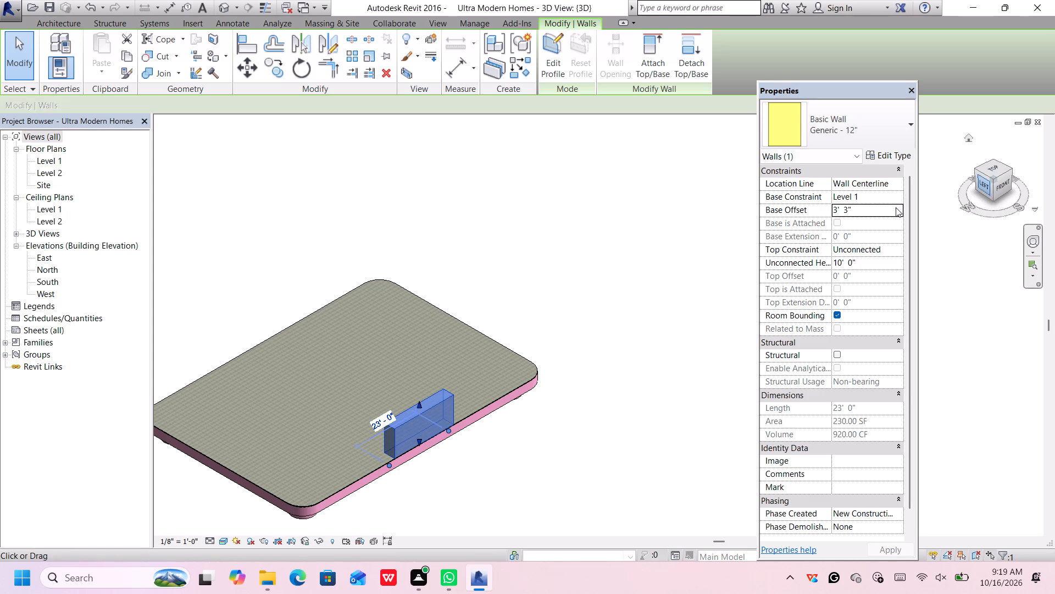
Open the South elevation view with the whole slab and wall in sight.
scroll(464, 367, up, 1)
scroll(467, 367, down, 3)
middle_drag(576, 317, 574, 307)
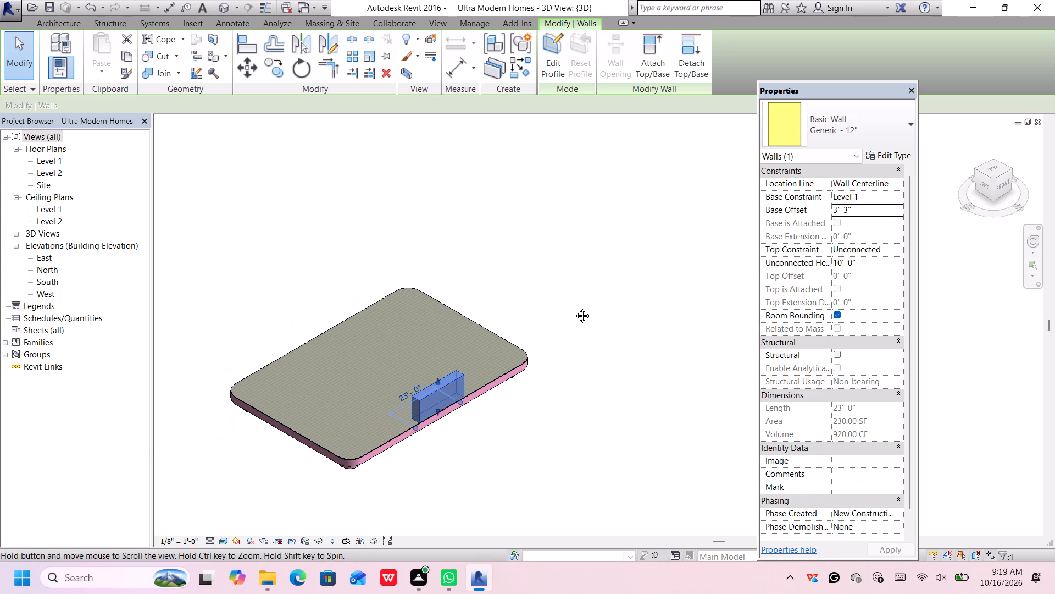
middle_drag(574, 307, 595, 331)
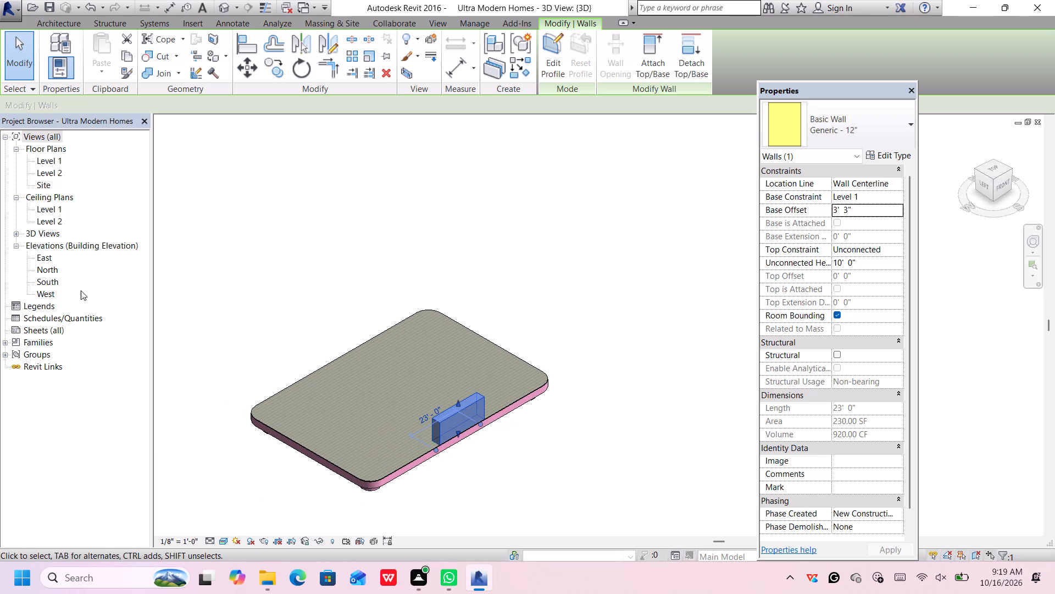
double_click(54, 281)
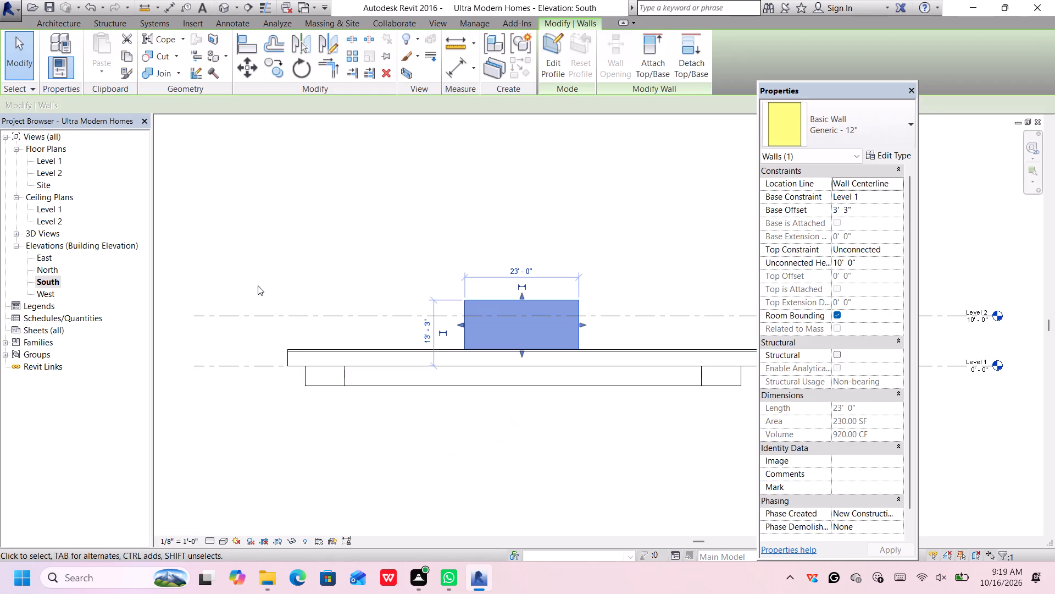
scroll(630, 275, down, 2)
middle_drag(642, 271, 505, 312)
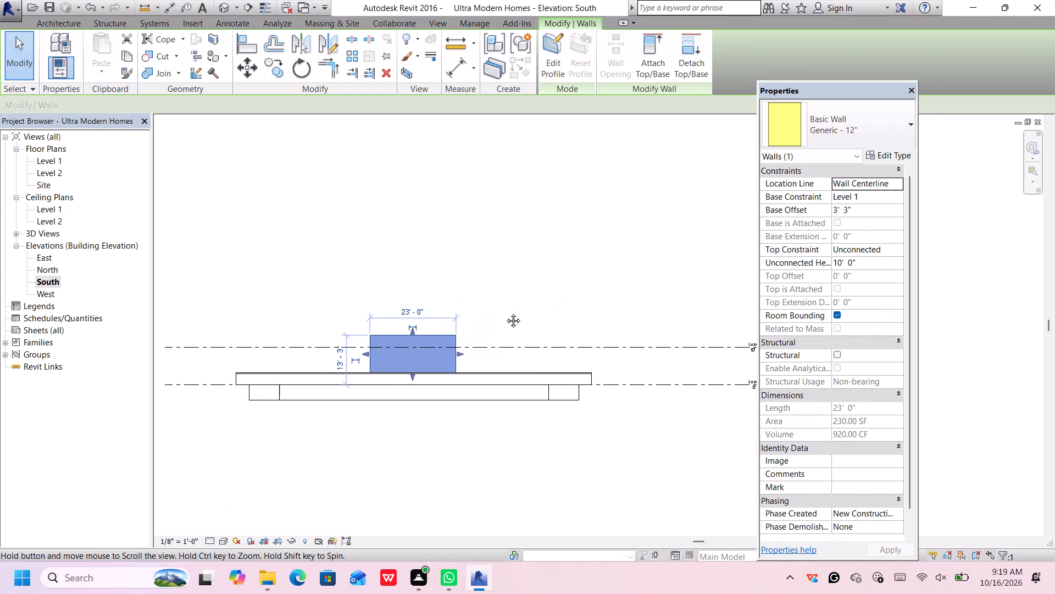
middle_drag(505, 312, 505, 312)
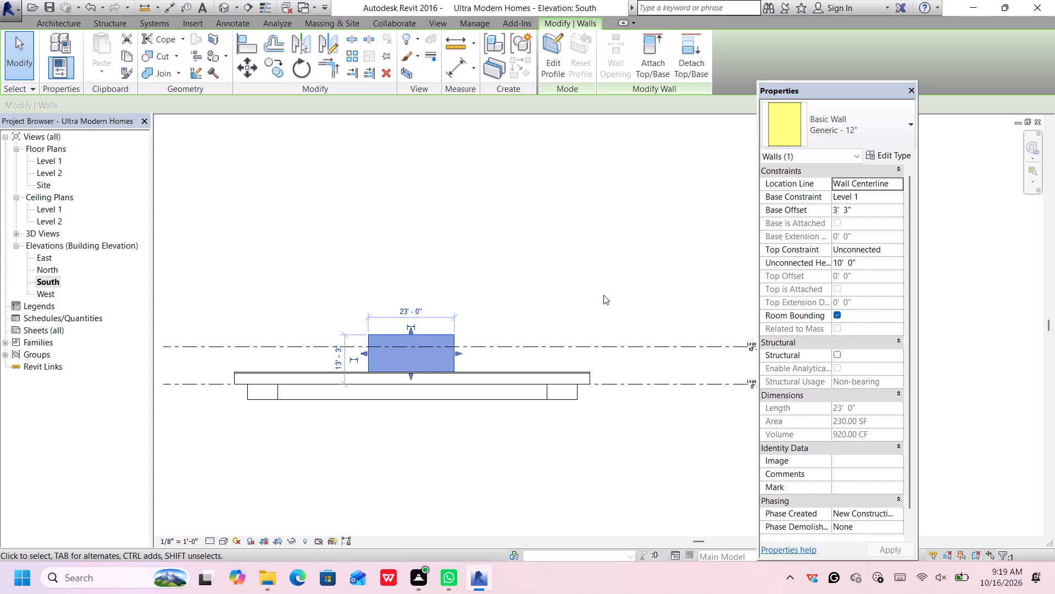
scroll(601, 296, down, 1)
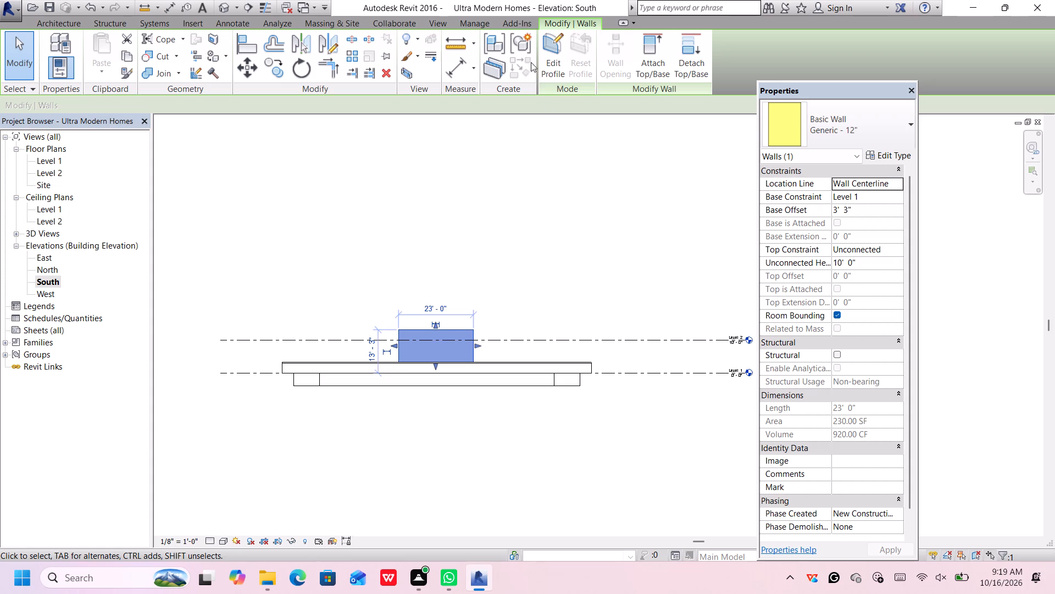
Add four levels above Level 2 at 10' spacing by offsetting each one from the level line below it.
click(73, 27)
click(937, 50)
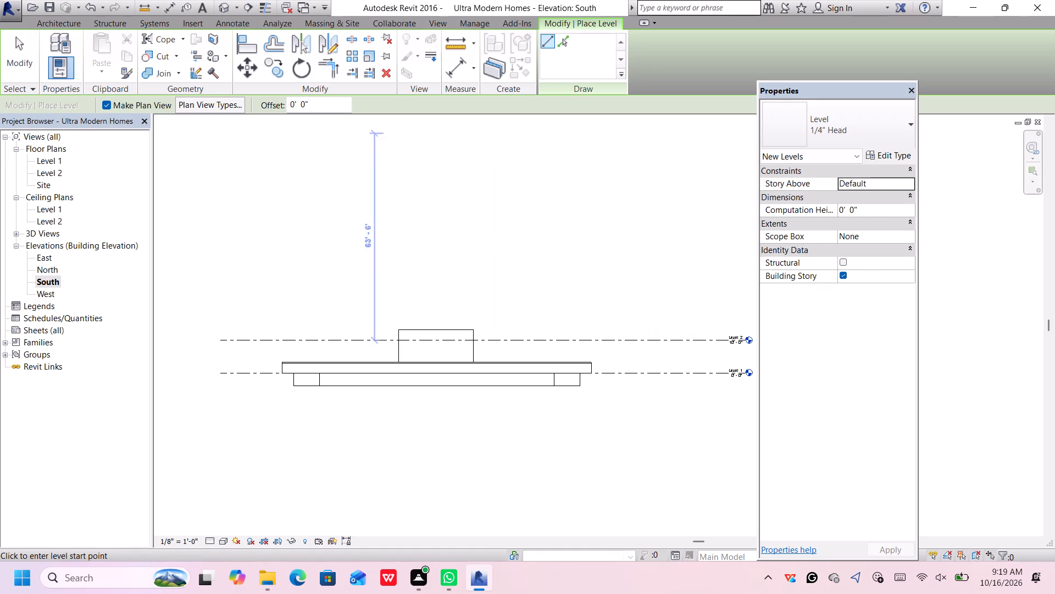
click(316, 100)
drag(317, 101, 276, 108)
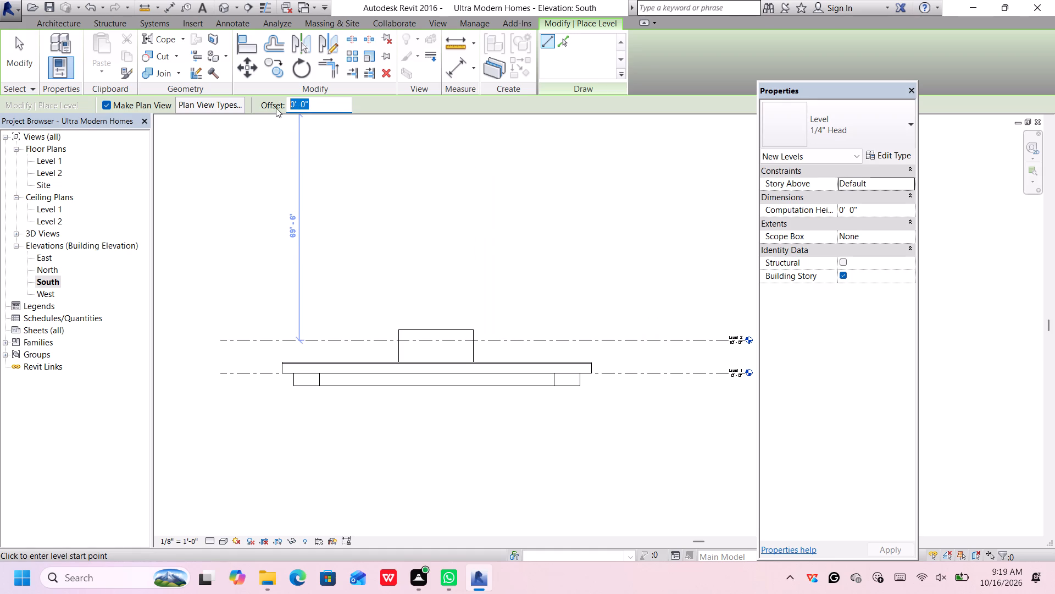
key(BackSpace)
text(10')
key(Return)
click(558, 43)
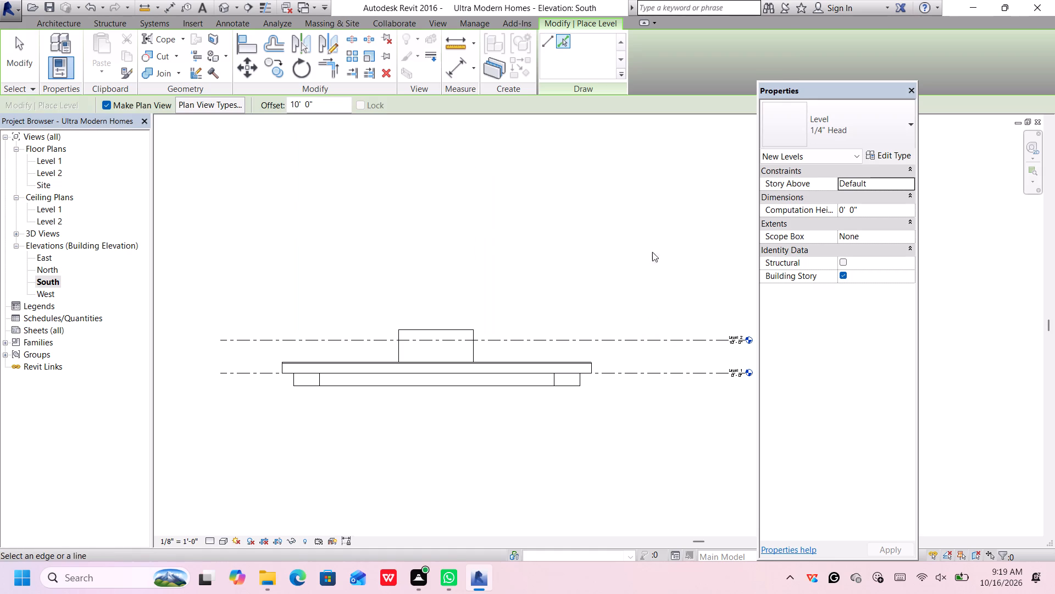
click(659, 338)
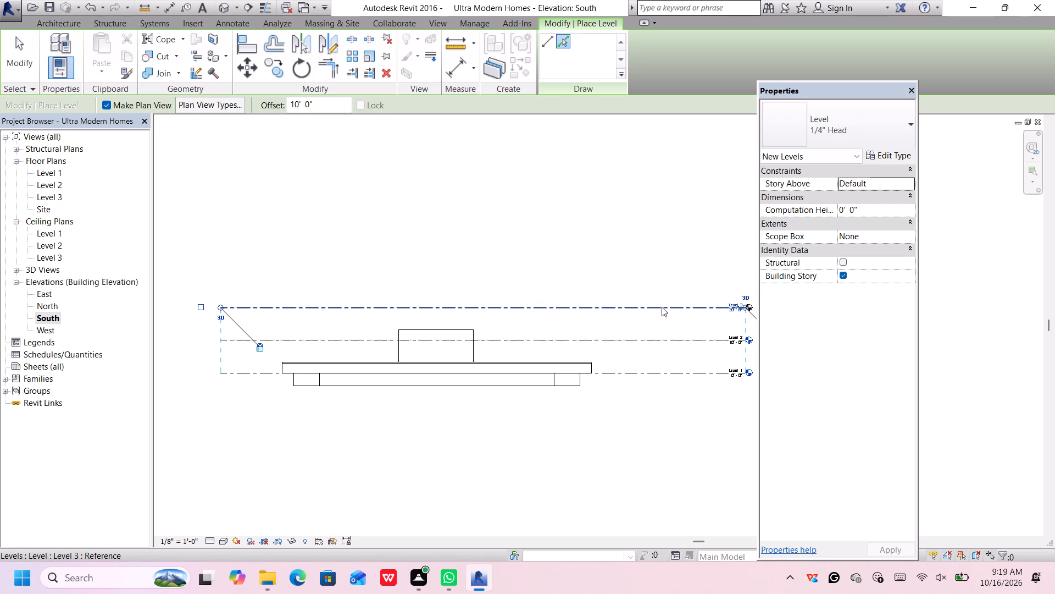
click(662, 306)
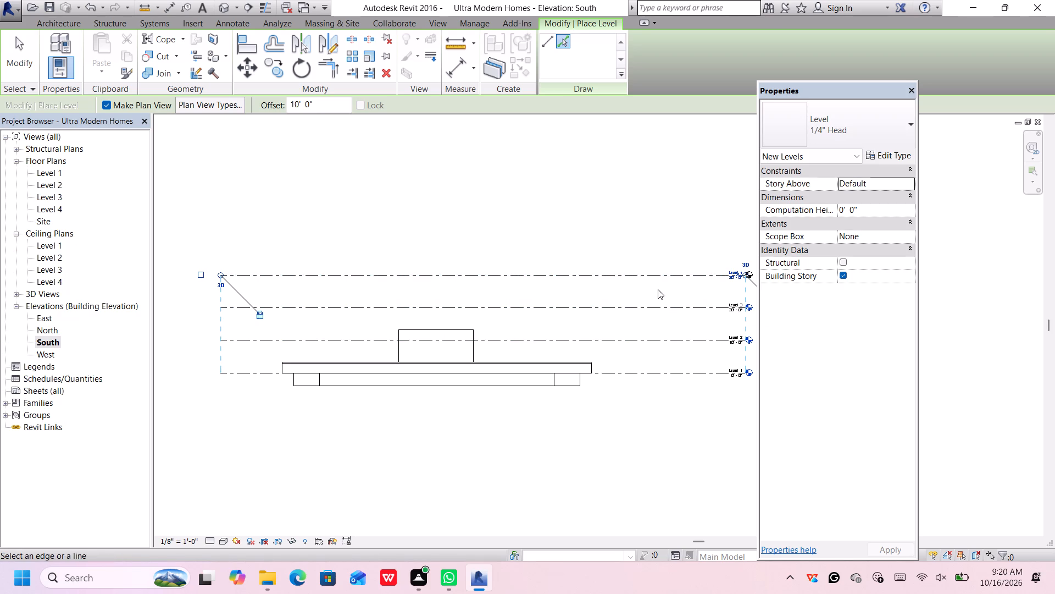
click(663, 273)
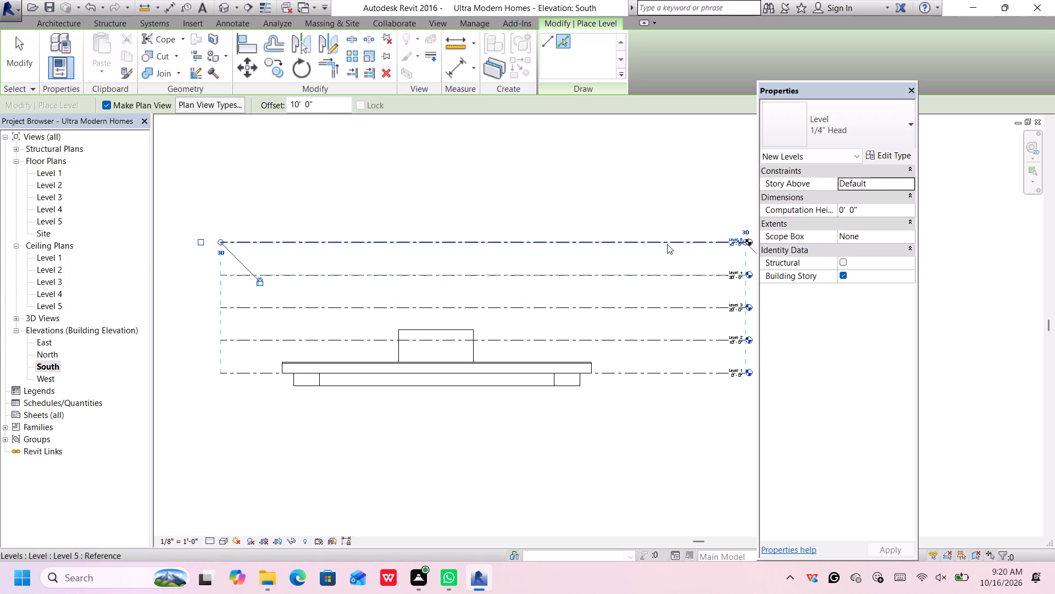
click(668, 242)
Continue the stack with four more levels, each offset 10' above the current topmost level.
middle_drag(668, 239, 661, 340)
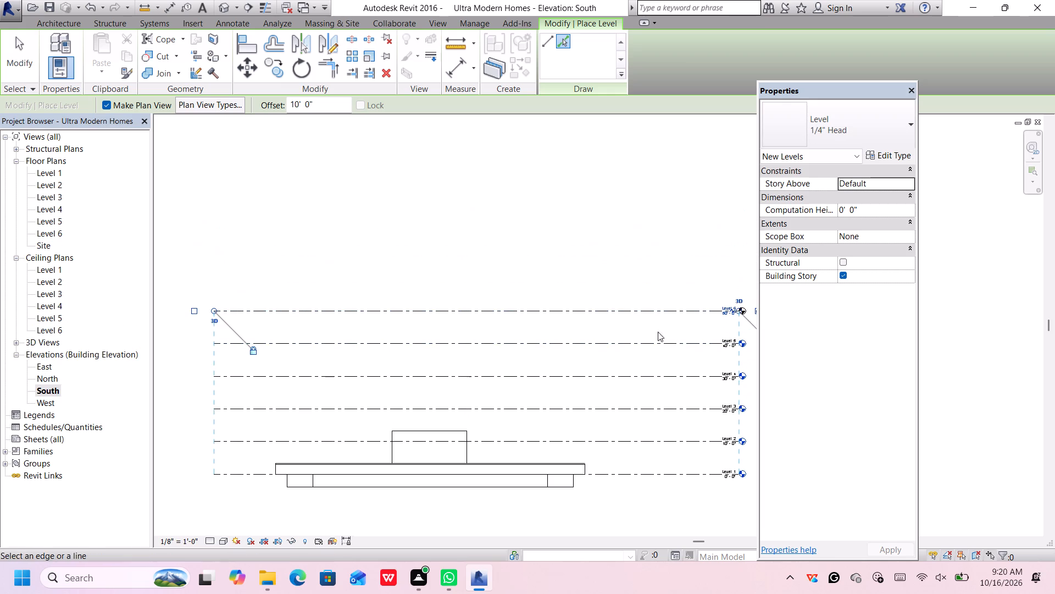
click(654, 308)
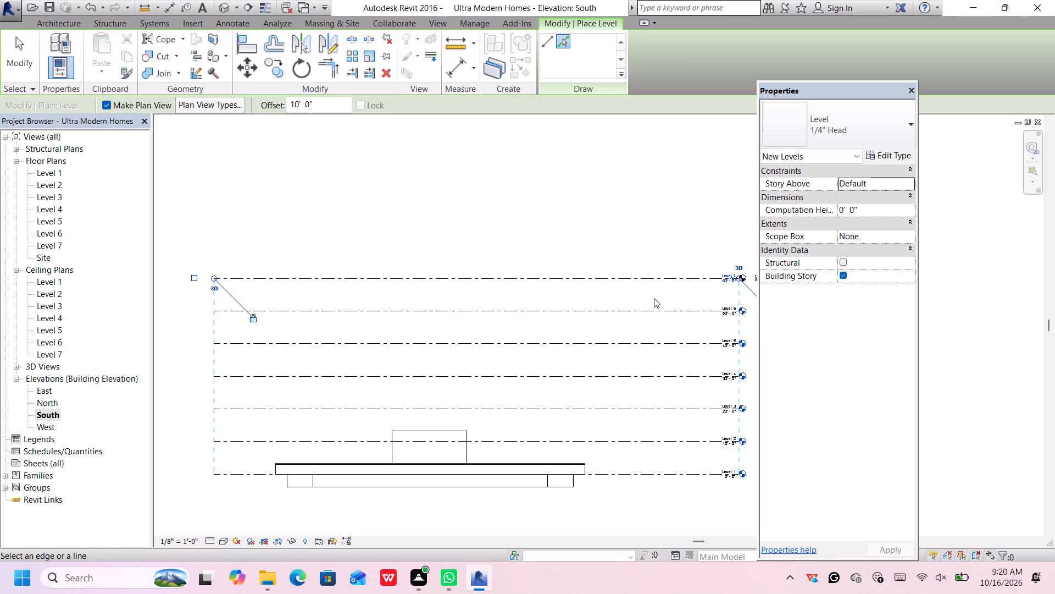
click(659, 277)
scroll(662, 267, down, 1)
middle_drag(662, 267, 664, 330)
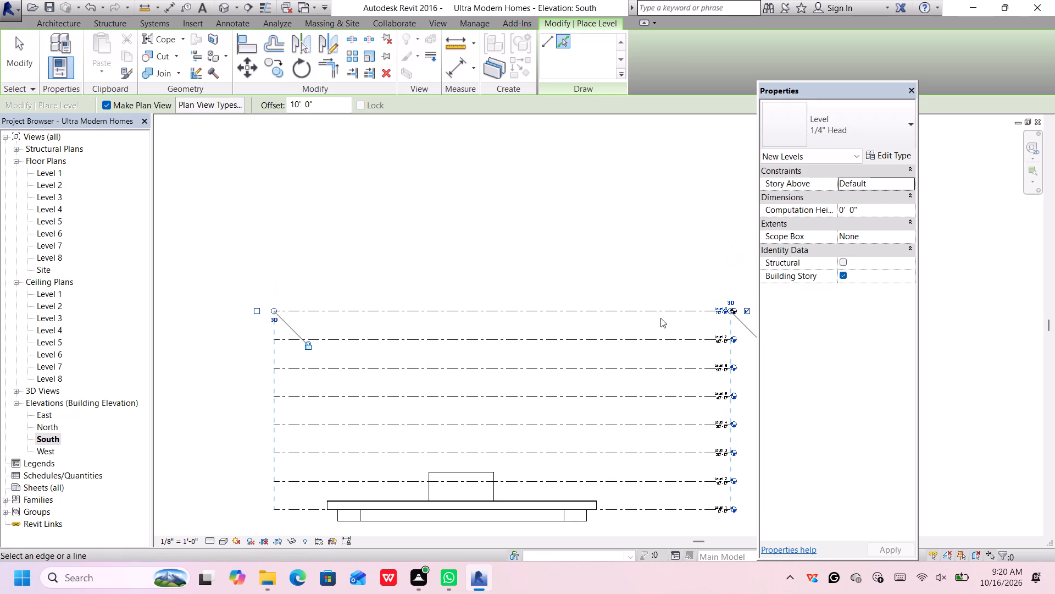
click(660, 309)
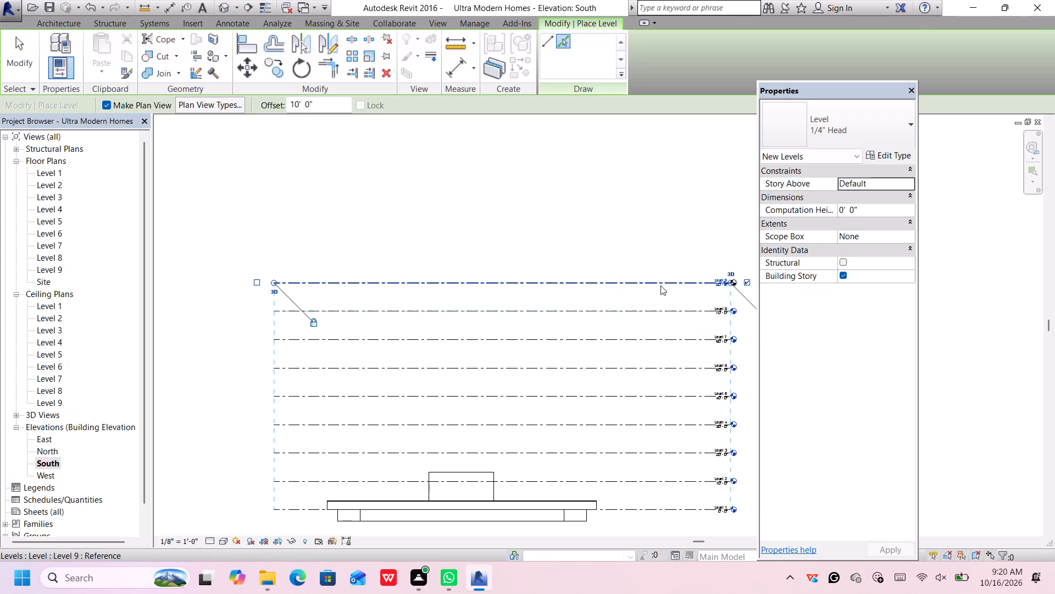
click(662, 281)
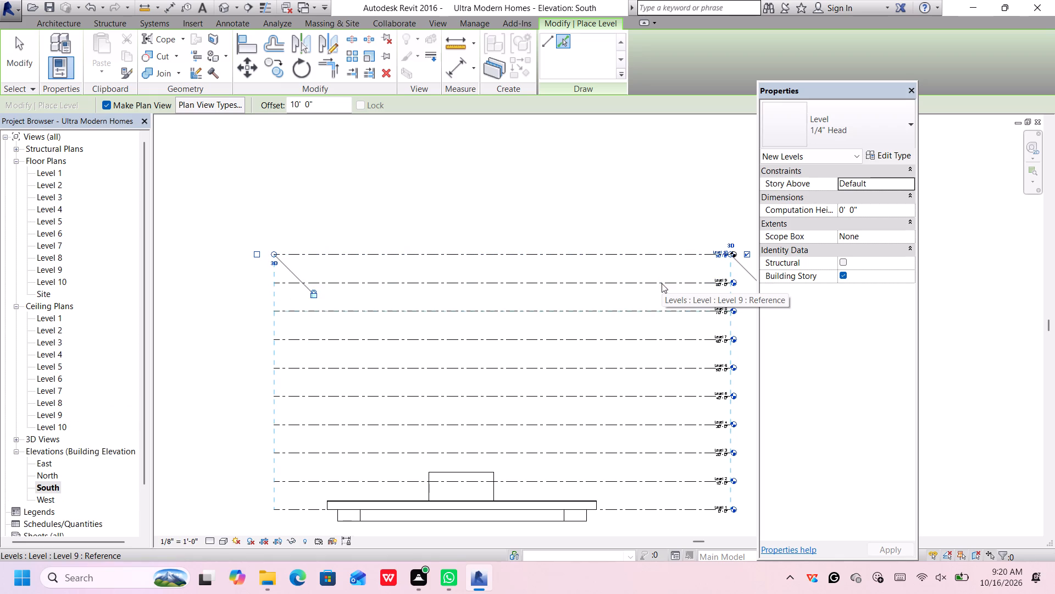
scroll(654, 433, down, 1)
middle_drag(659, 458, 658, 383)
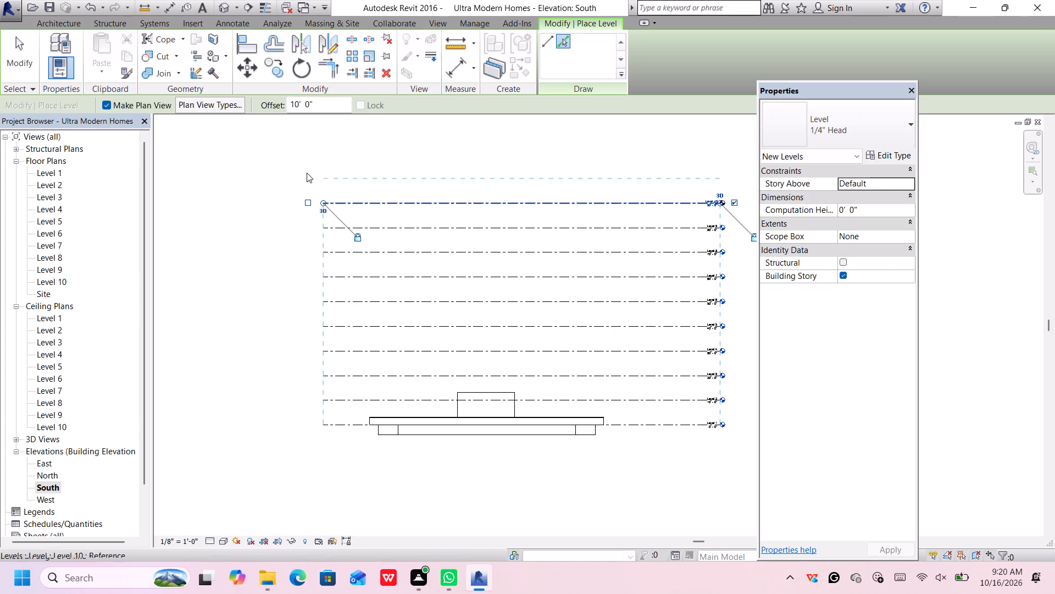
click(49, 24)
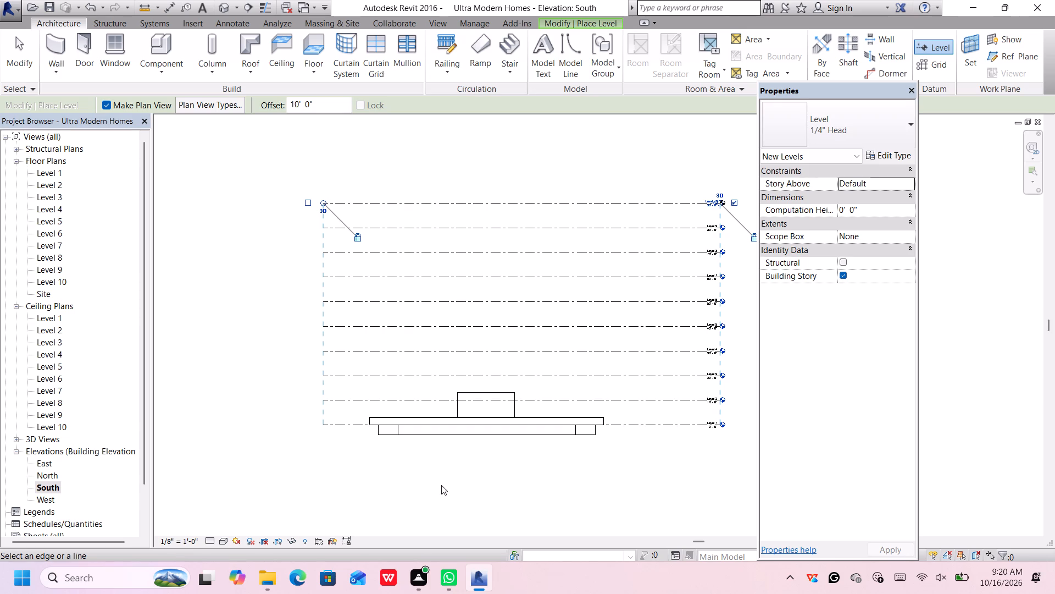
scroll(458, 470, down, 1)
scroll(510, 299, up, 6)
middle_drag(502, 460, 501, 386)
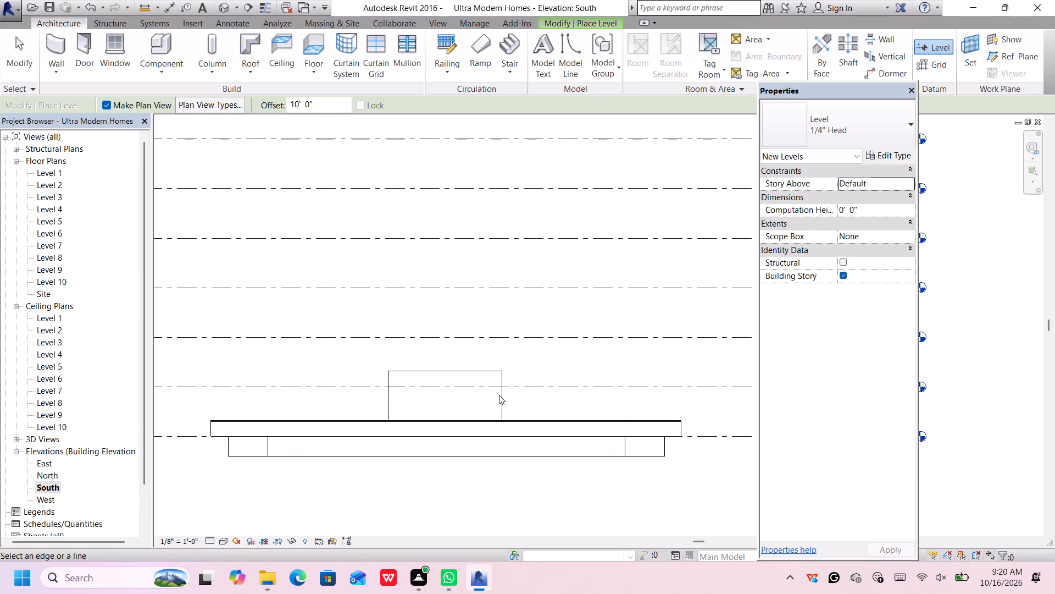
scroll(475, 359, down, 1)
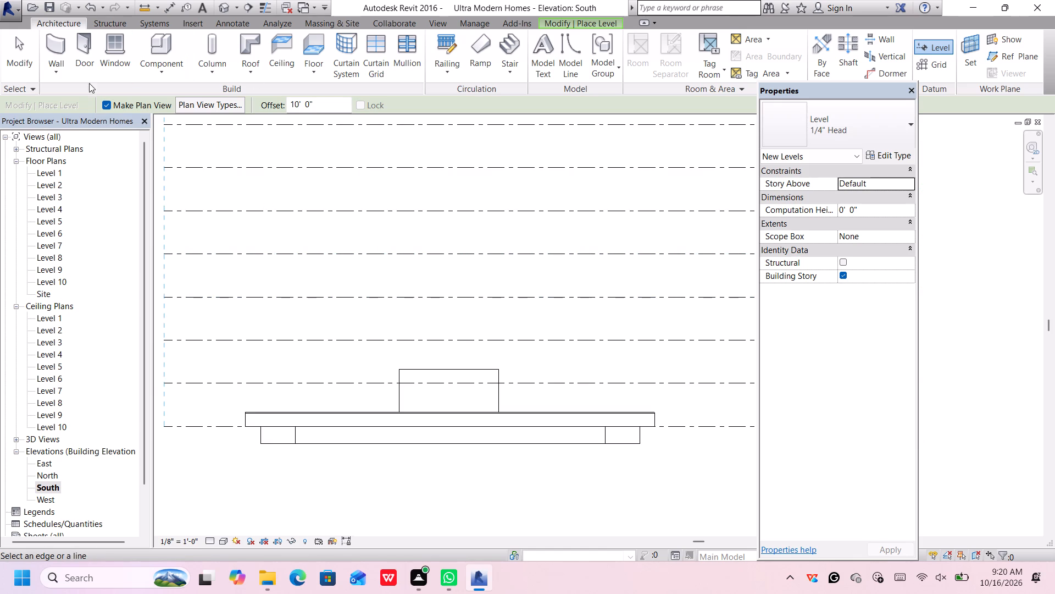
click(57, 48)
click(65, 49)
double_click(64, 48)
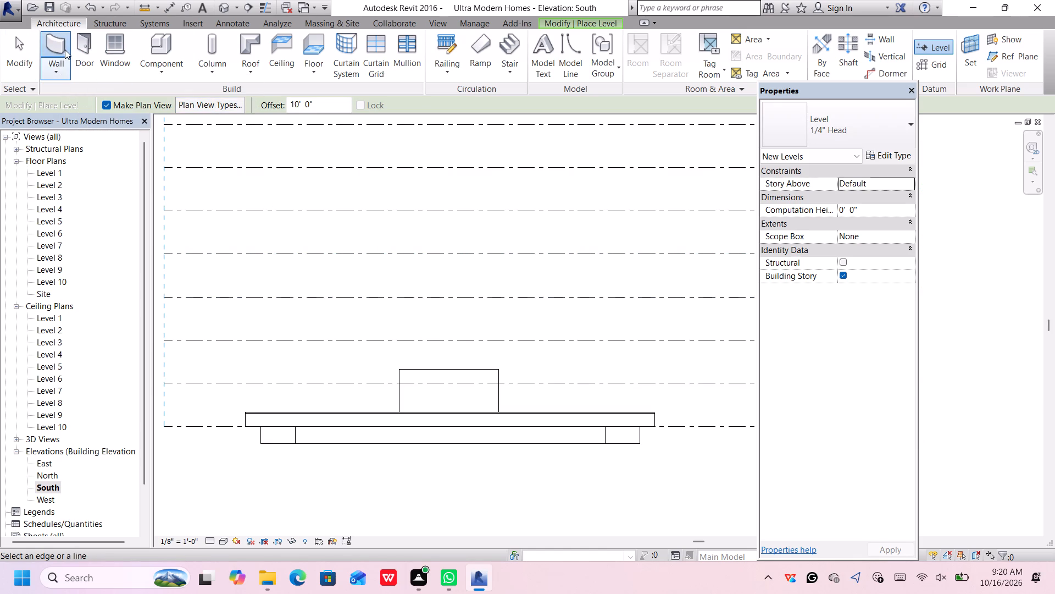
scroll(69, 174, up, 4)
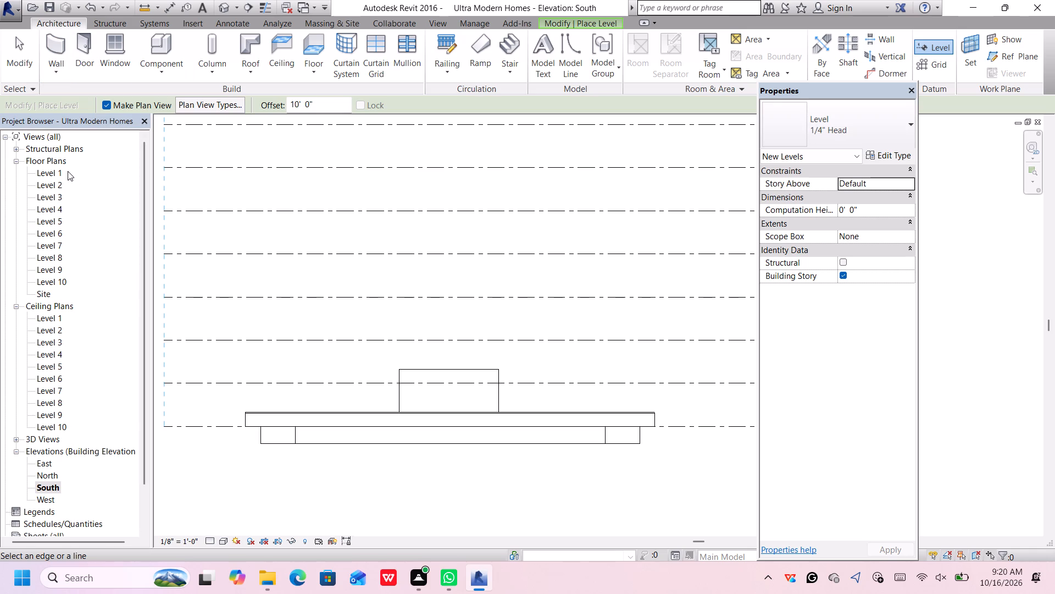
End level placement and open the default 3D view of the slab and front wall.
click(56, 139)
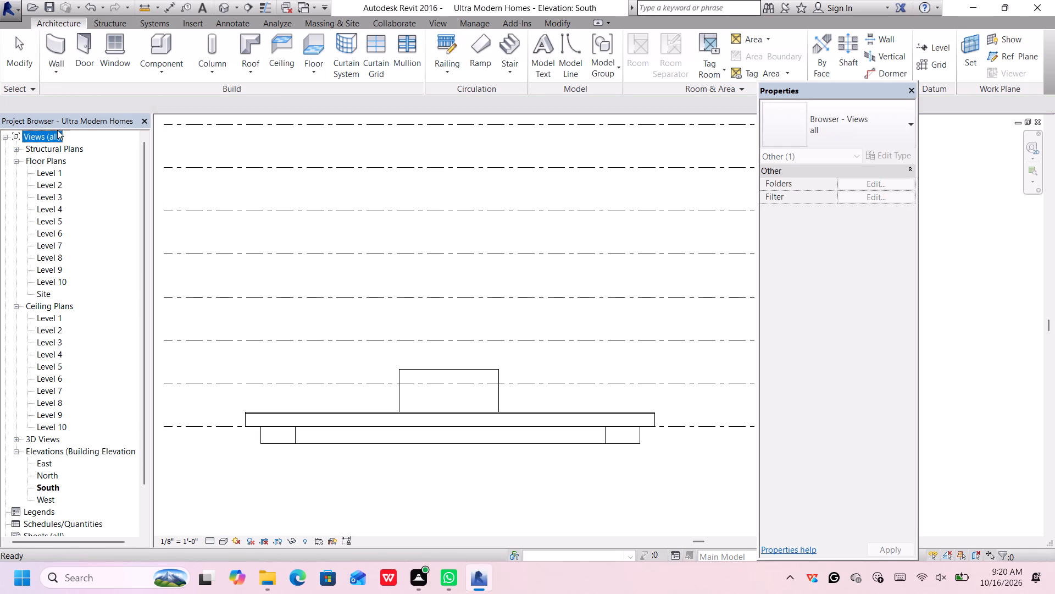
click(225, 4)
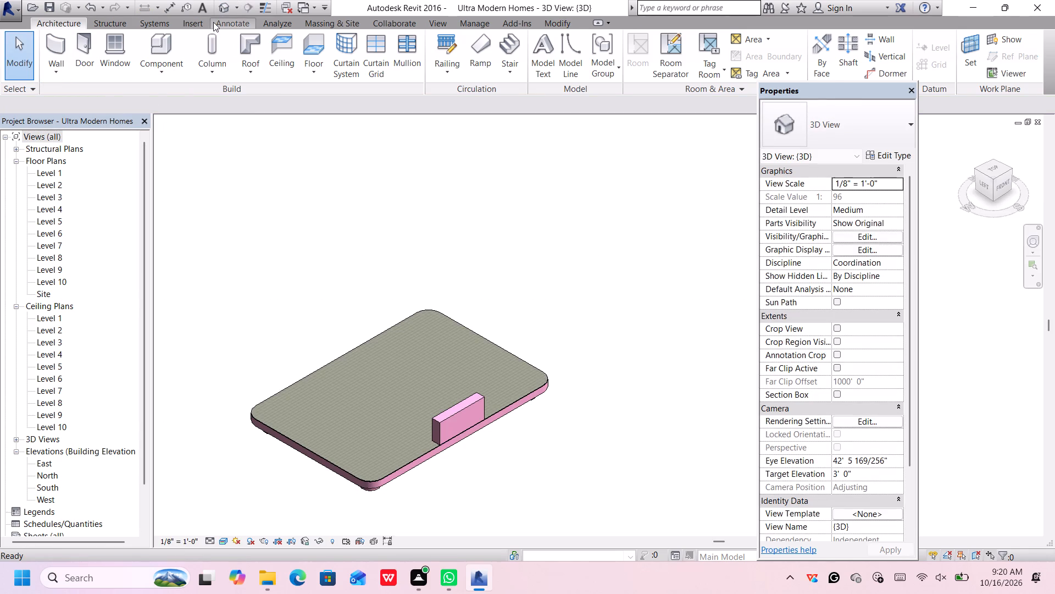
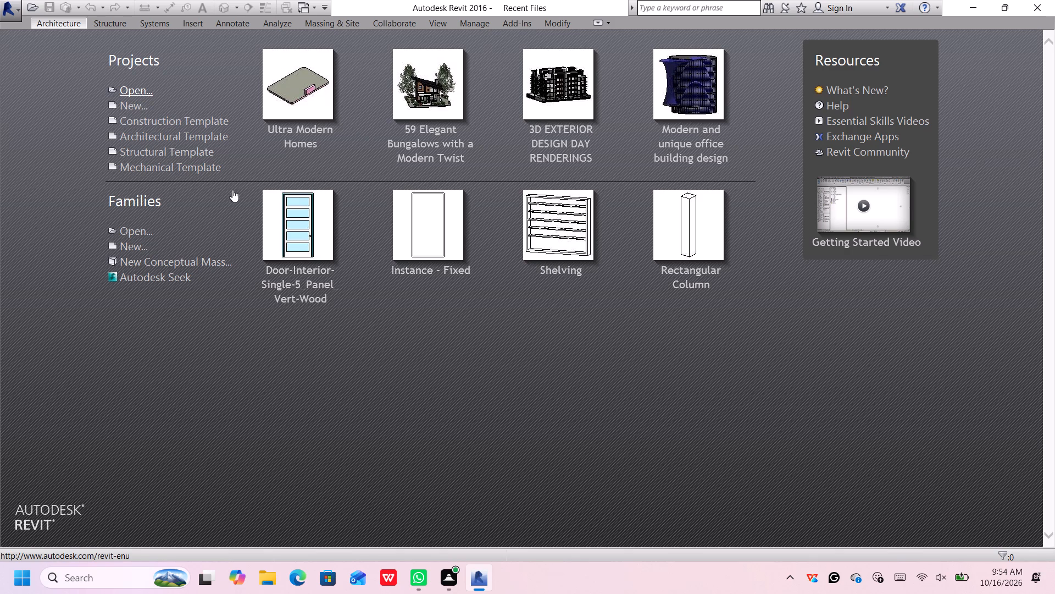
Open the recent project Ultra Modern Homes.
click(283, 100)
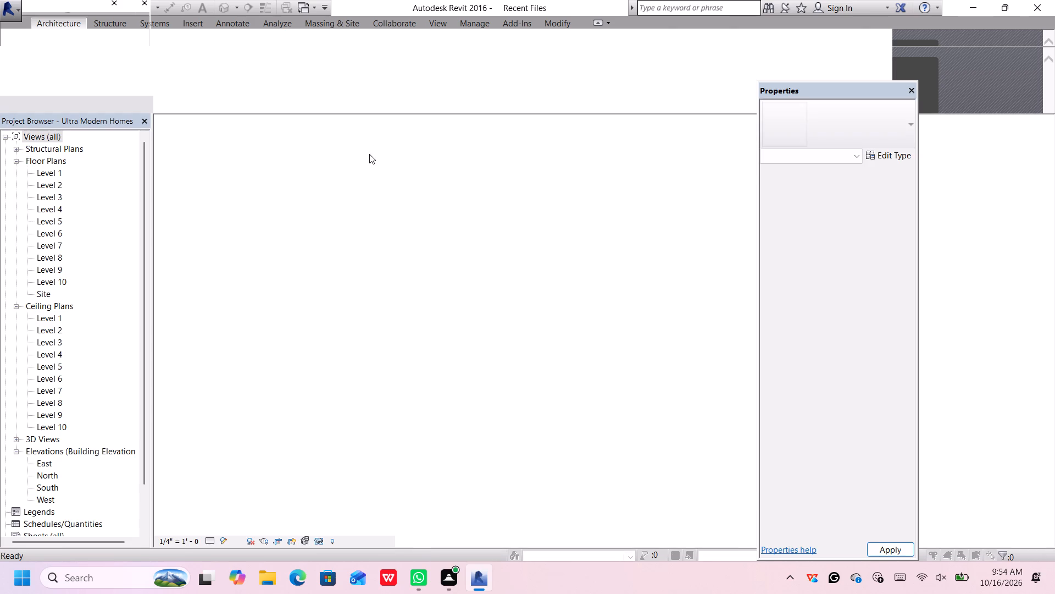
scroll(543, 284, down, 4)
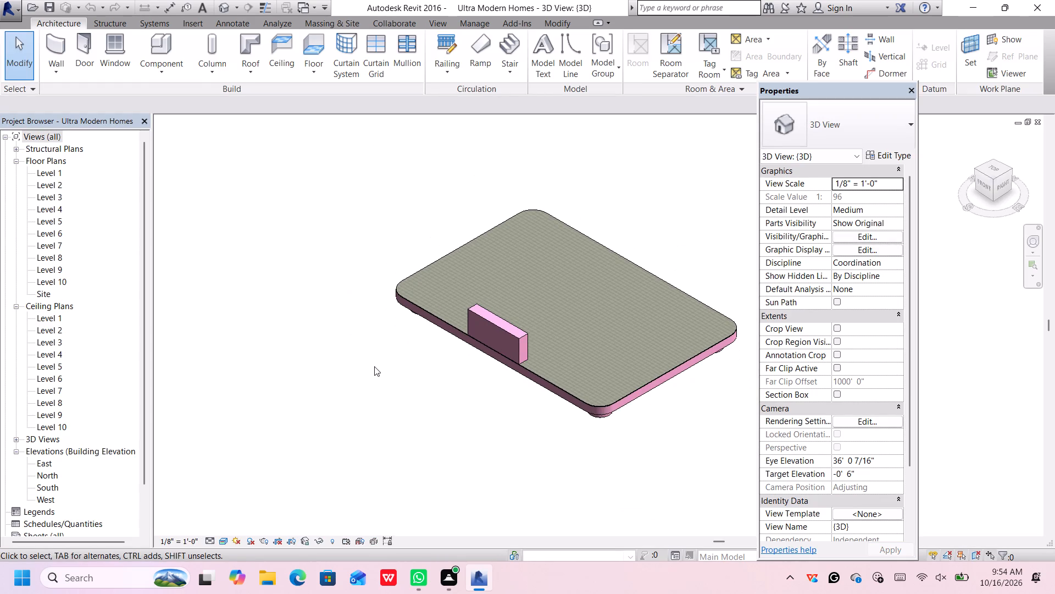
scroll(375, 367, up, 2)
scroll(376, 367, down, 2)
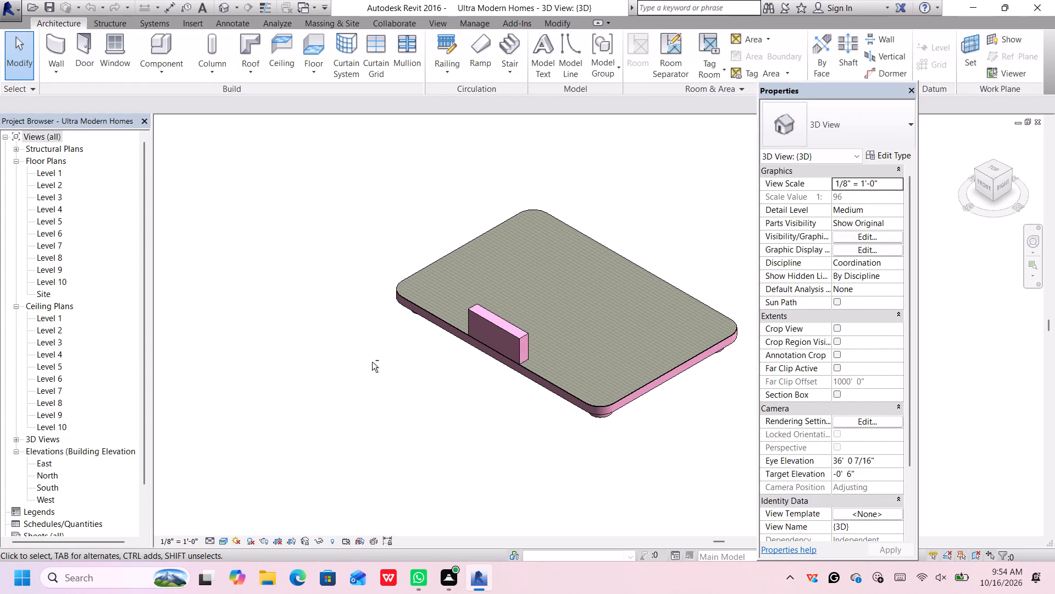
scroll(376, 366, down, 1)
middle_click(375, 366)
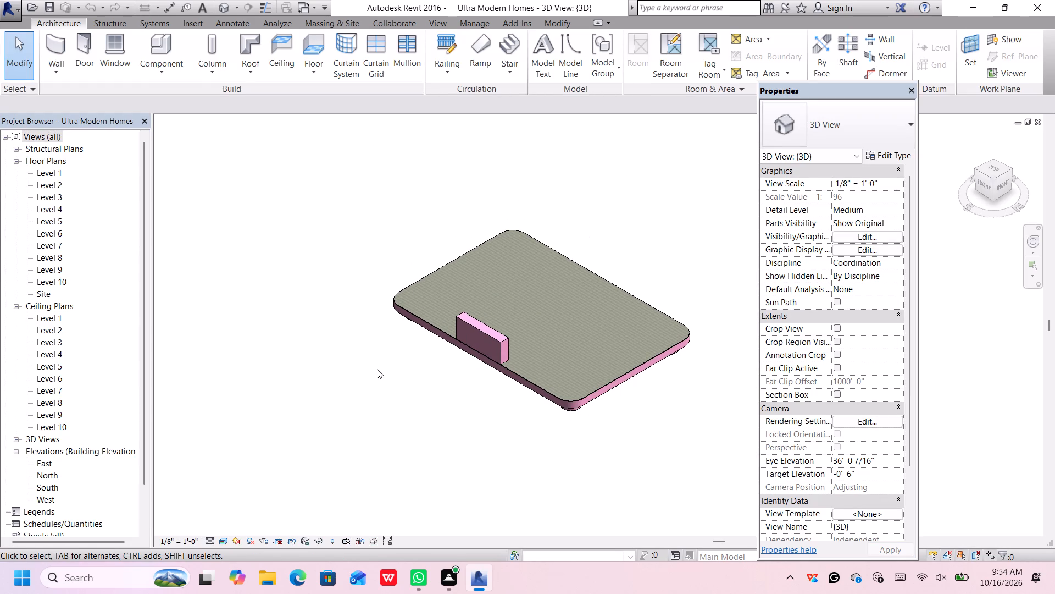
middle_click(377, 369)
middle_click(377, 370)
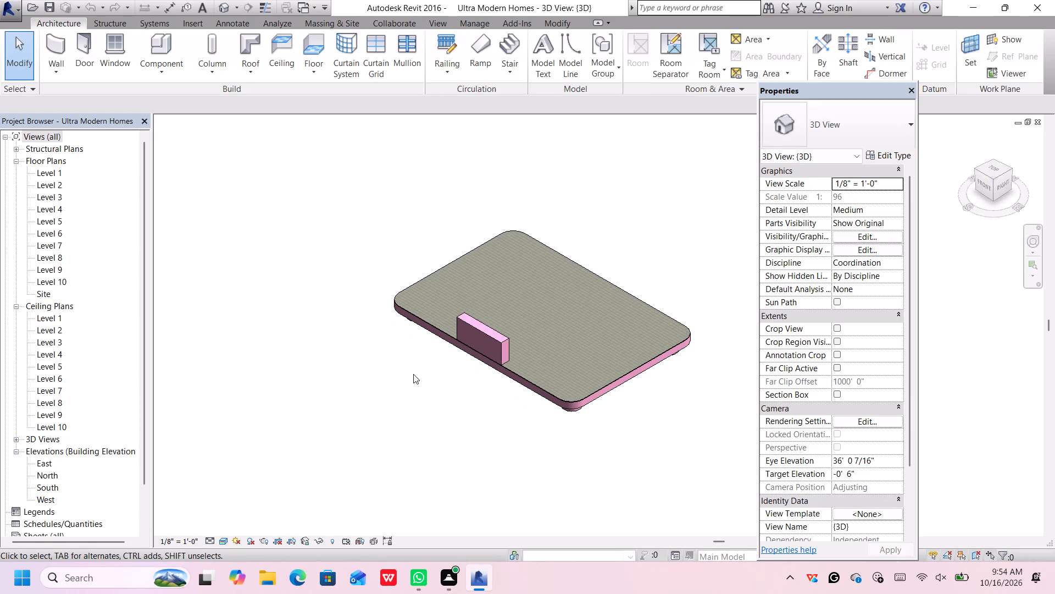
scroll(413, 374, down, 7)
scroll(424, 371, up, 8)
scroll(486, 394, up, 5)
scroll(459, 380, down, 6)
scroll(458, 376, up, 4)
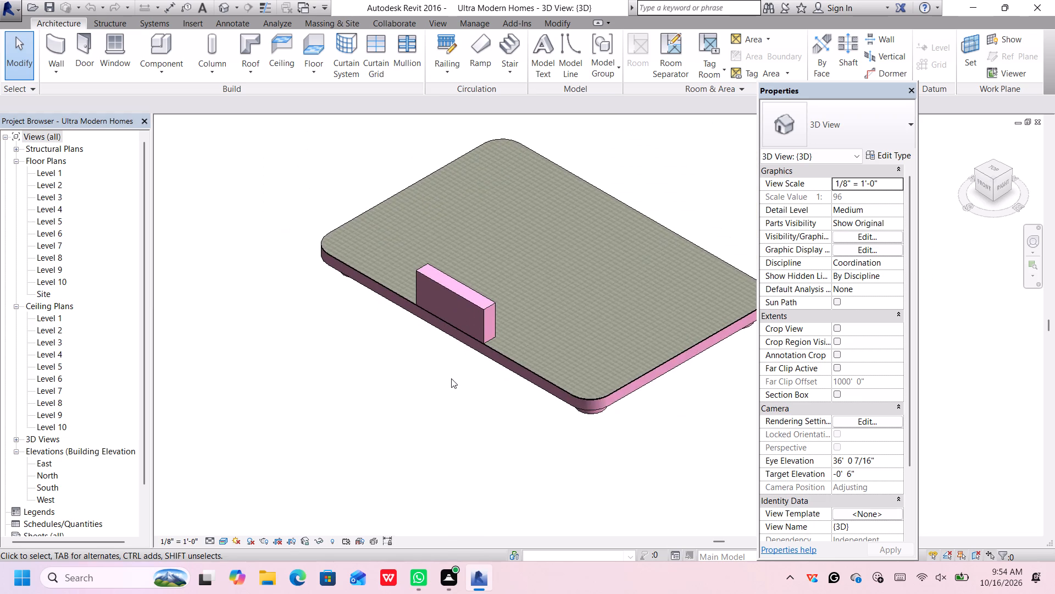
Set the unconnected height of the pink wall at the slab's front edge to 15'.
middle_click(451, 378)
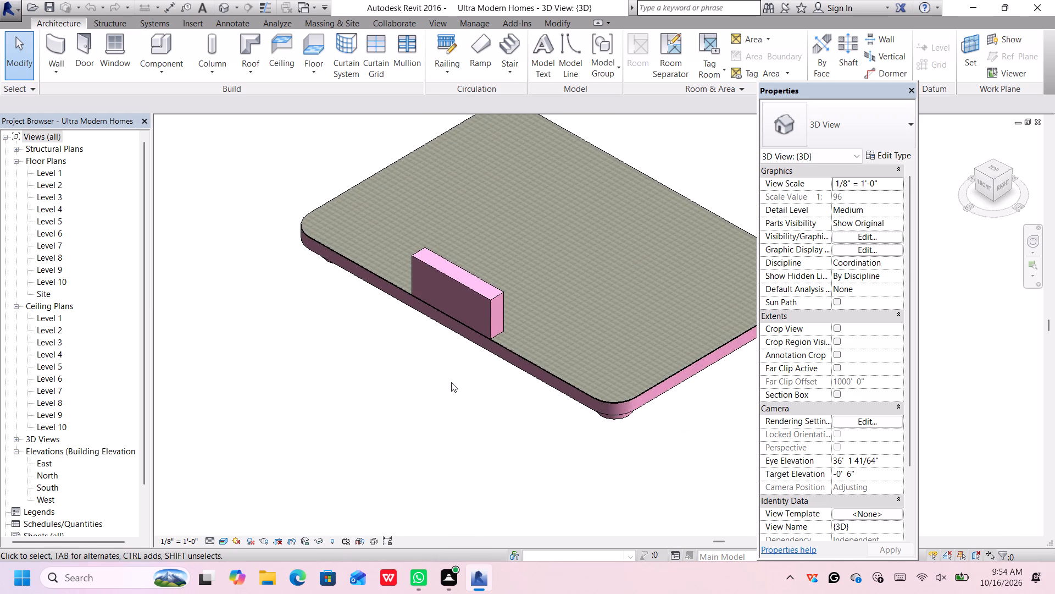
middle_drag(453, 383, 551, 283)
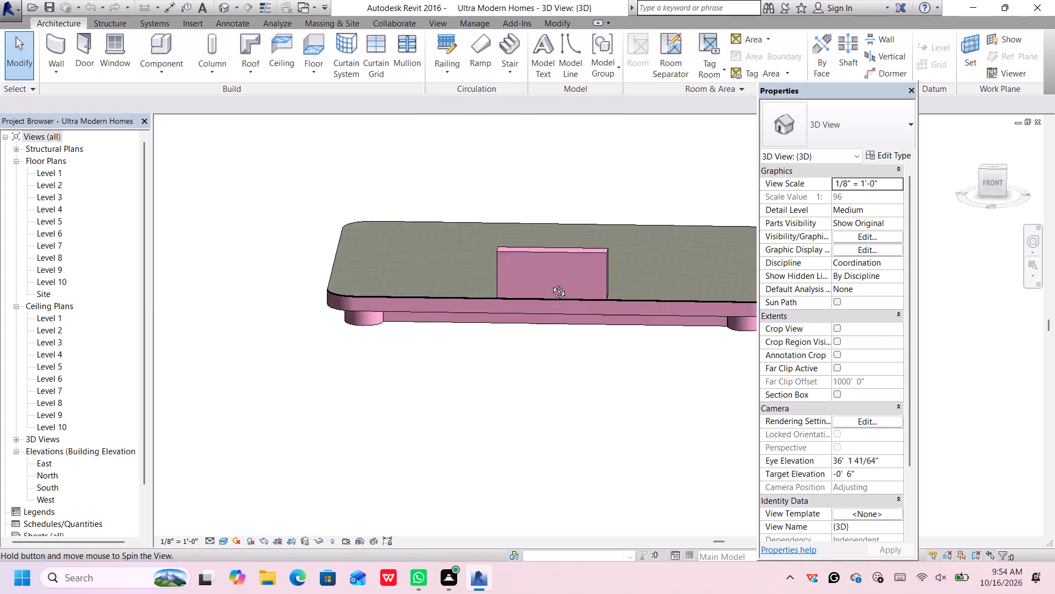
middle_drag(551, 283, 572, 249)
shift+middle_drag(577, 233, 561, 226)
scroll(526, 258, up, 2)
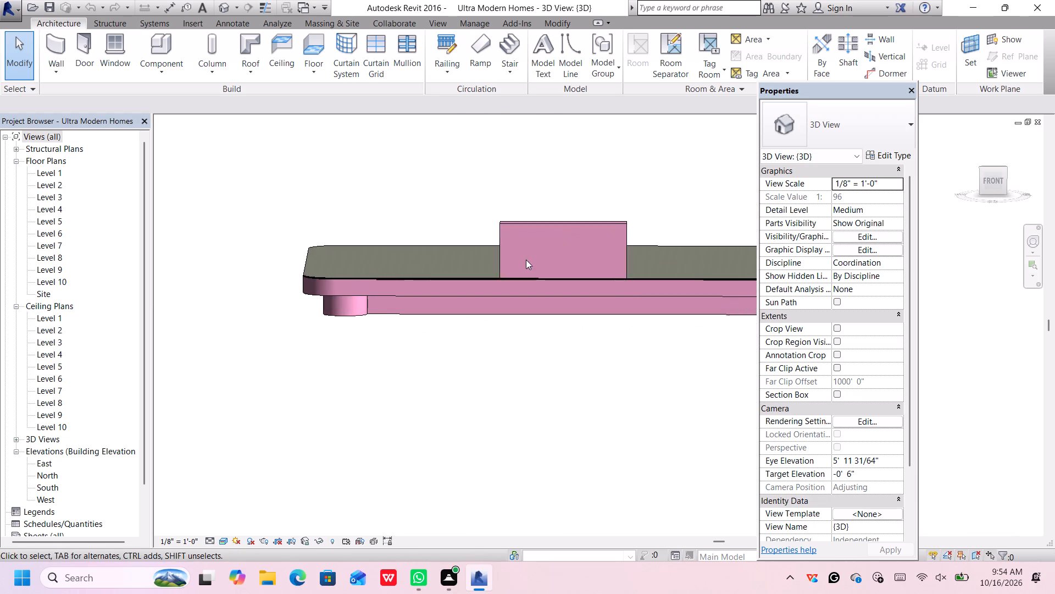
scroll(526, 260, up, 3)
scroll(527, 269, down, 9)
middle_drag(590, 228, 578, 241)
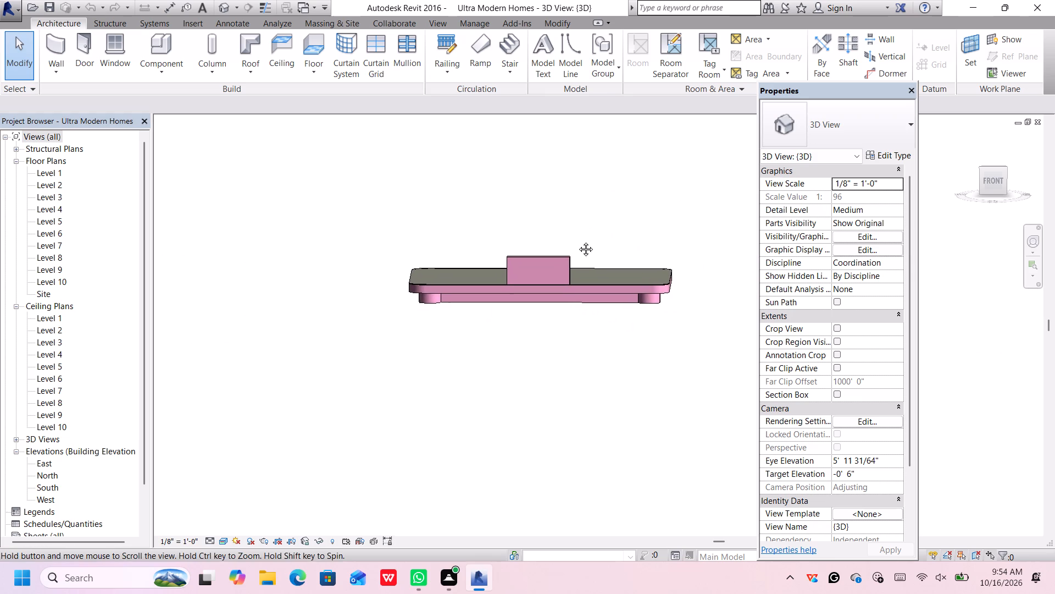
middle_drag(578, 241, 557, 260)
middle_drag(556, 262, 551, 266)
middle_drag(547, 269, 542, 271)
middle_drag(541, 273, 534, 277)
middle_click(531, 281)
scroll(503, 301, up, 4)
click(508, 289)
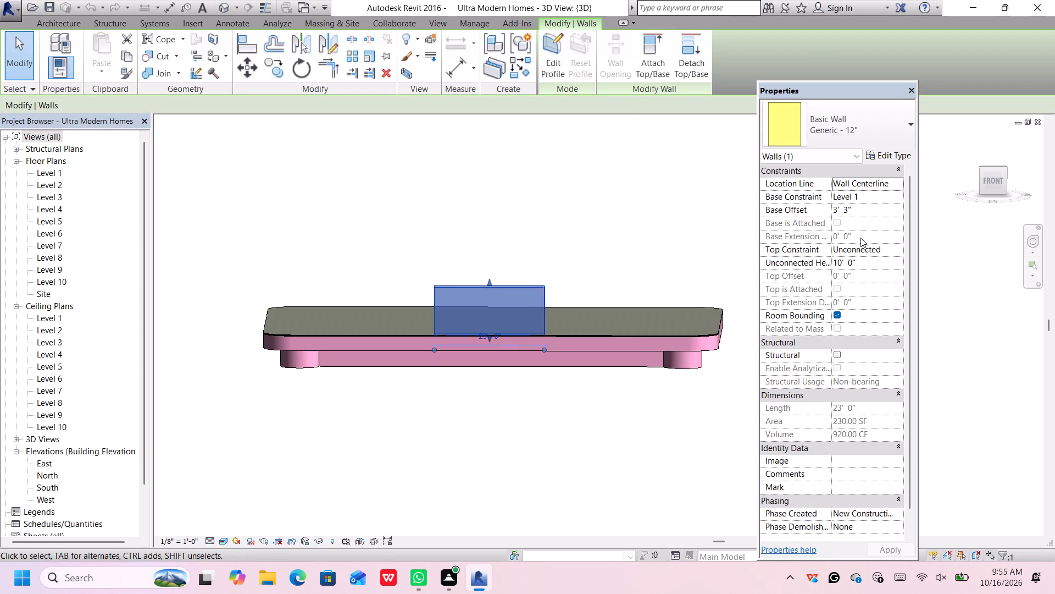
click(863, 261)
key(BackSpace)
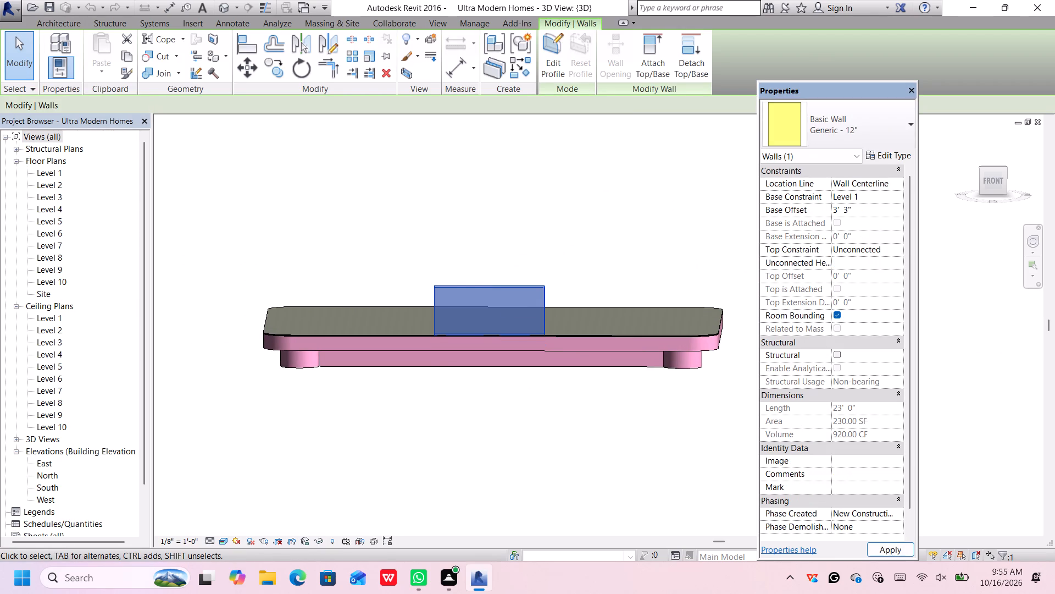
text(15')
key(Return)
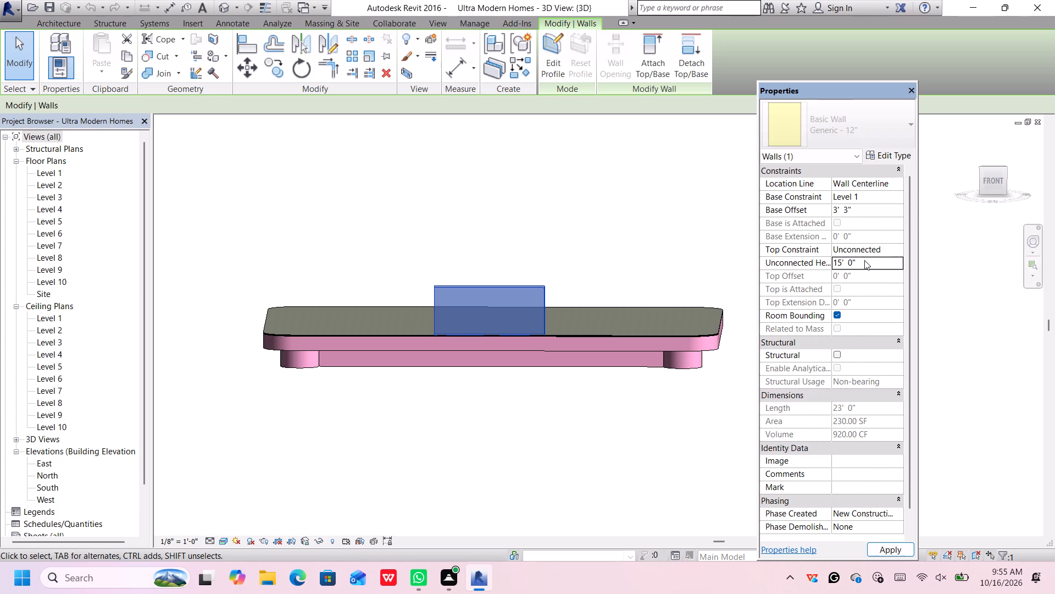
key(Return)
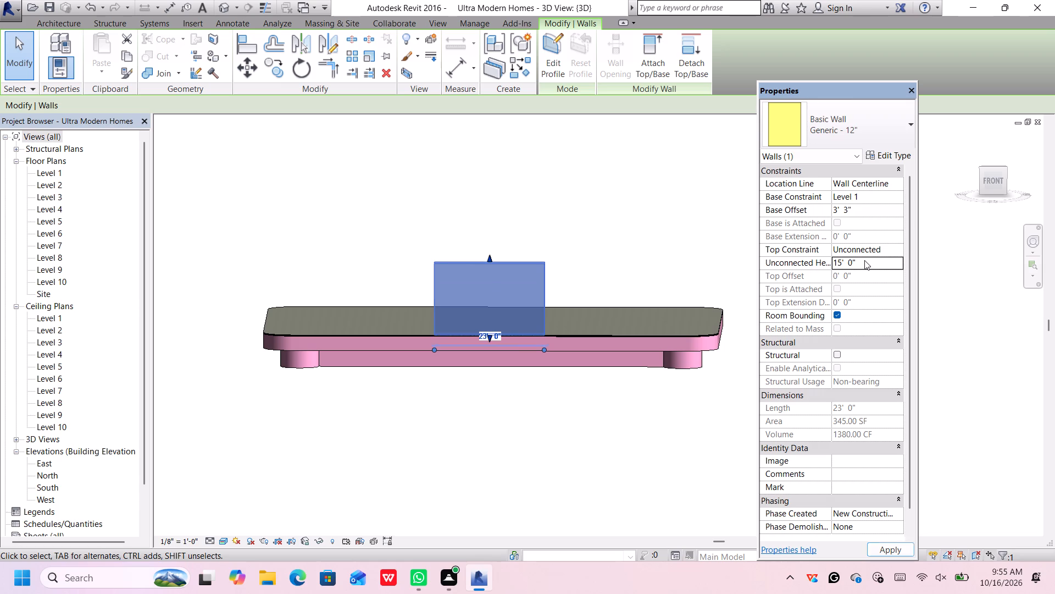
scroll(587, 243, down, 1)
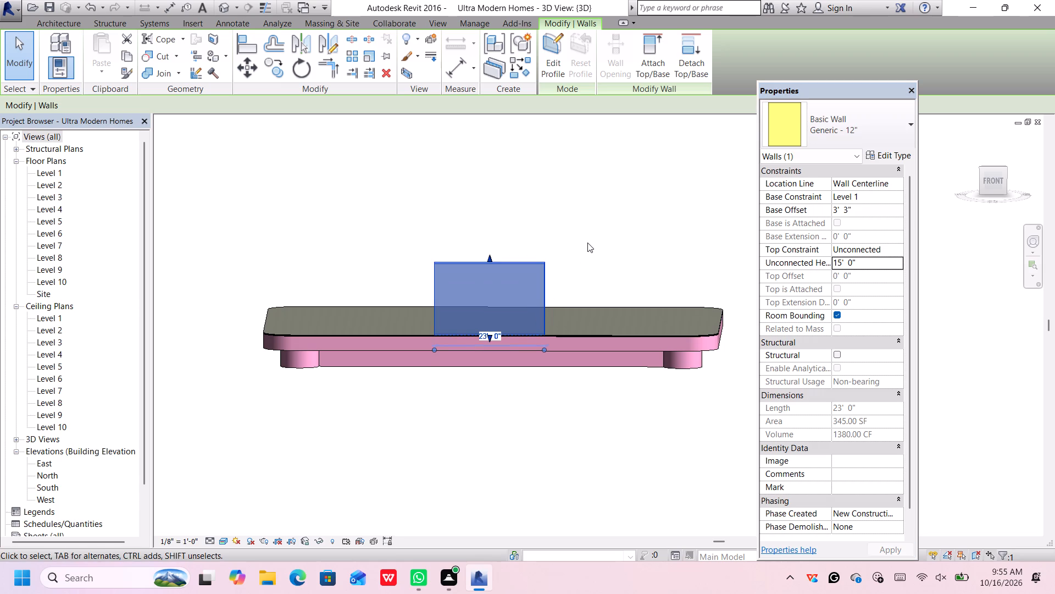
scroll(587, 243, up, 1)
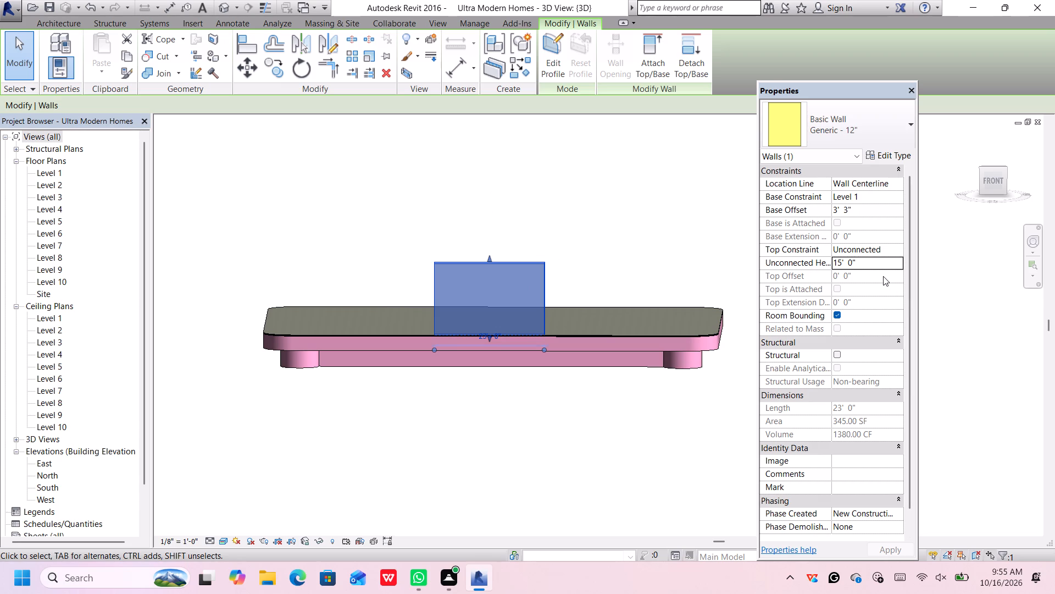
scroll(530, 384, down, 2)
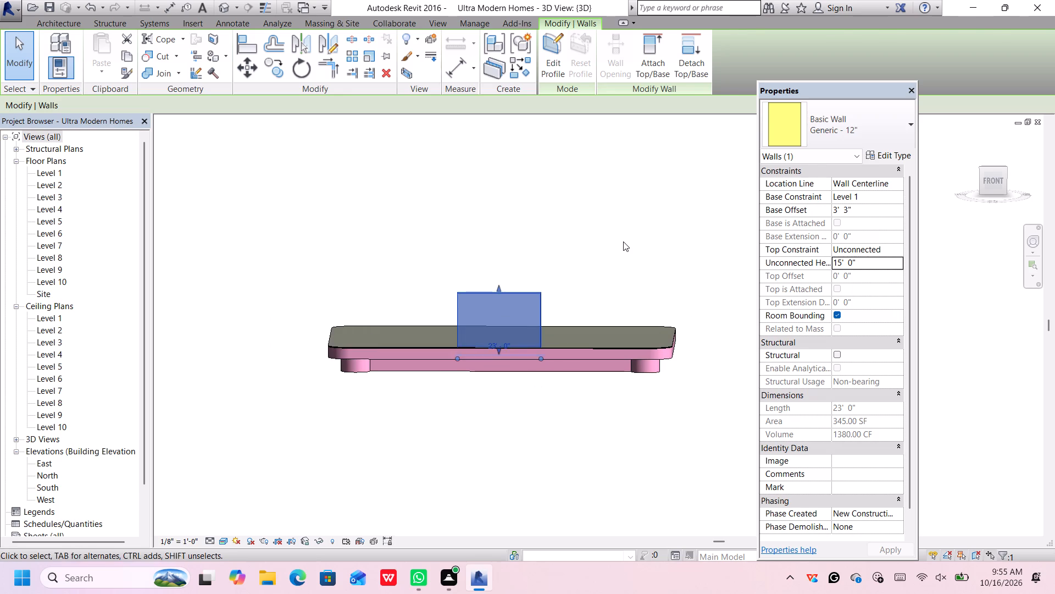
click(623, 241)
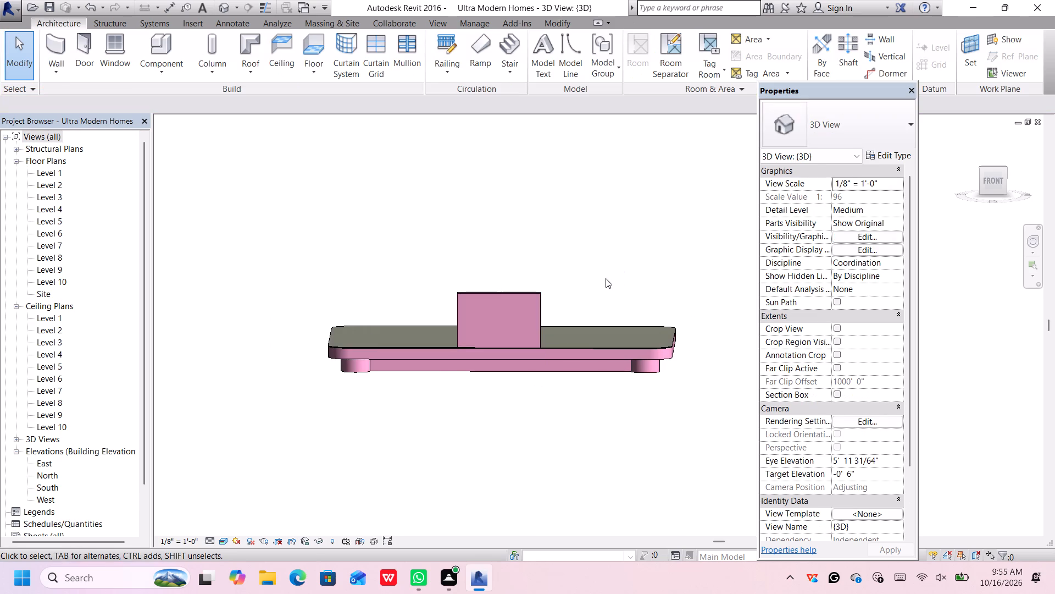
Delete the pink wall standing at the front edge of the slab.
click(531, 299)
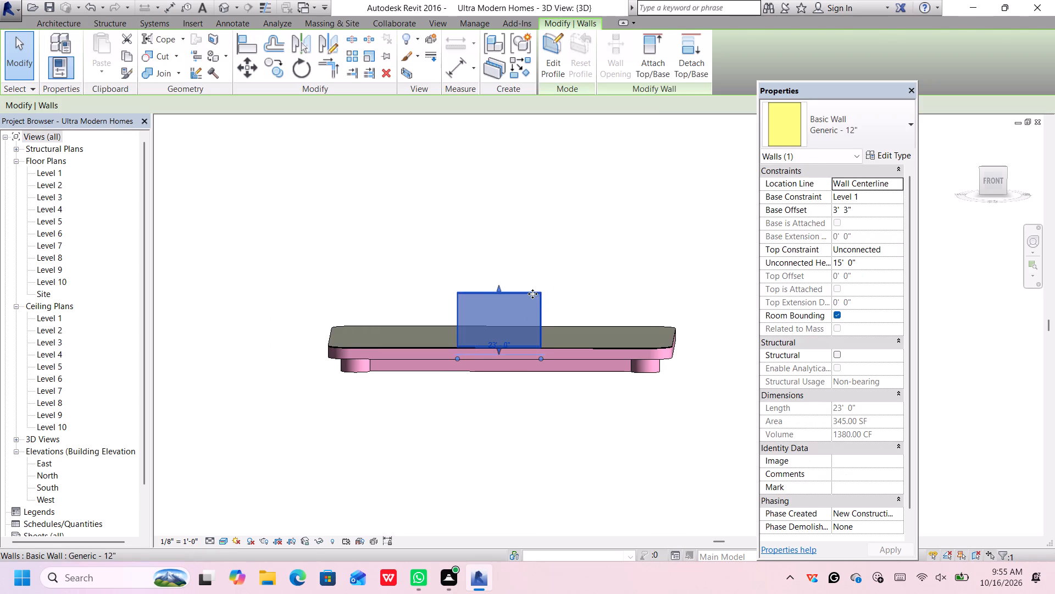
key(Delete)
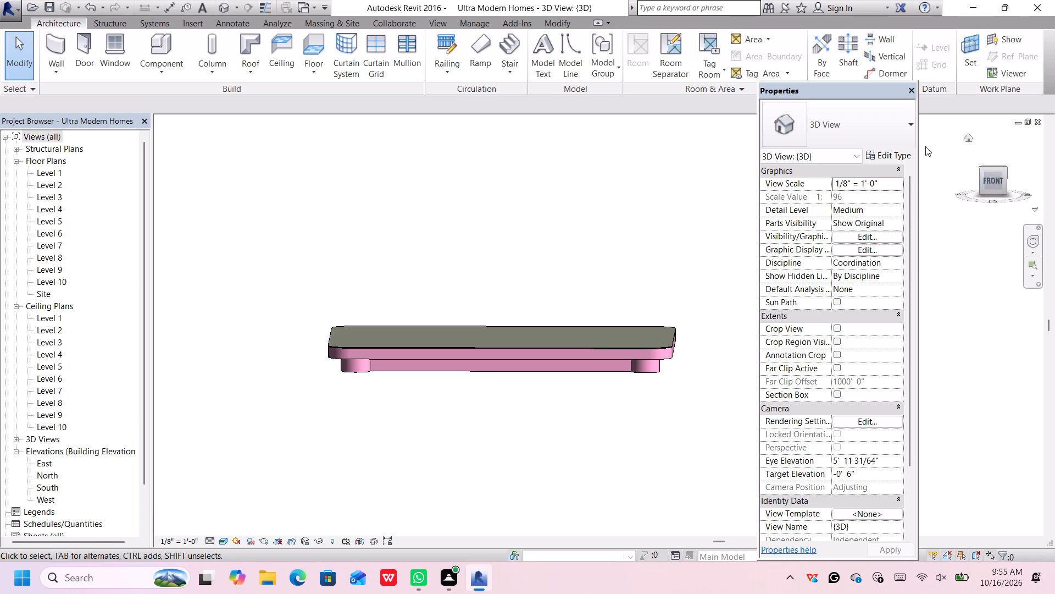
Show the whole slab in the top orientation of the 3D view and dismiss the Autodesk notice covering it.
click(991, 167)
click(992, 169)
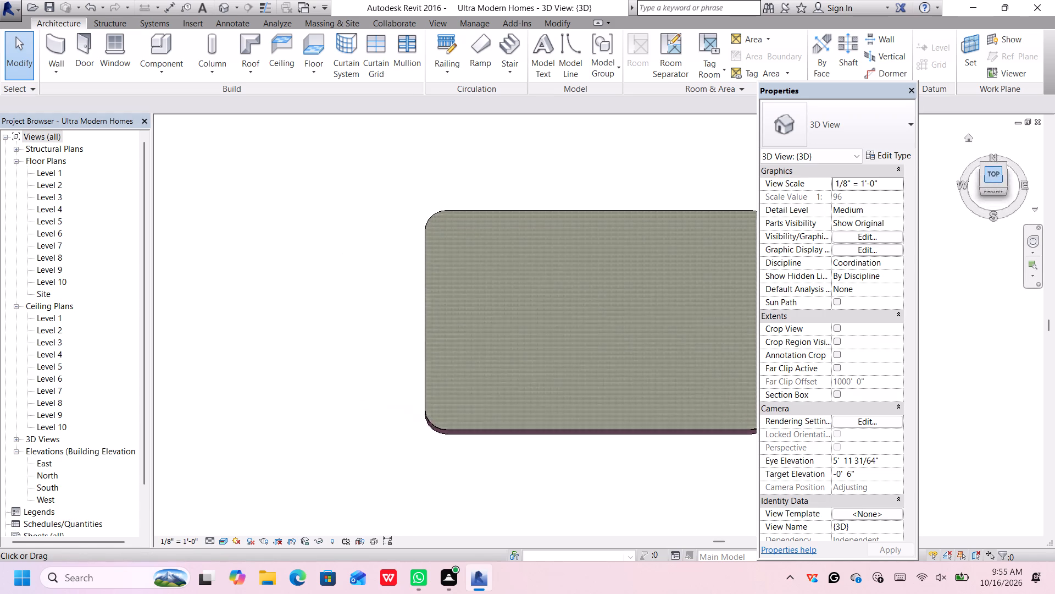
scroll(577, 280, down, 3)
middle_drag(735, 283, 710, 280)
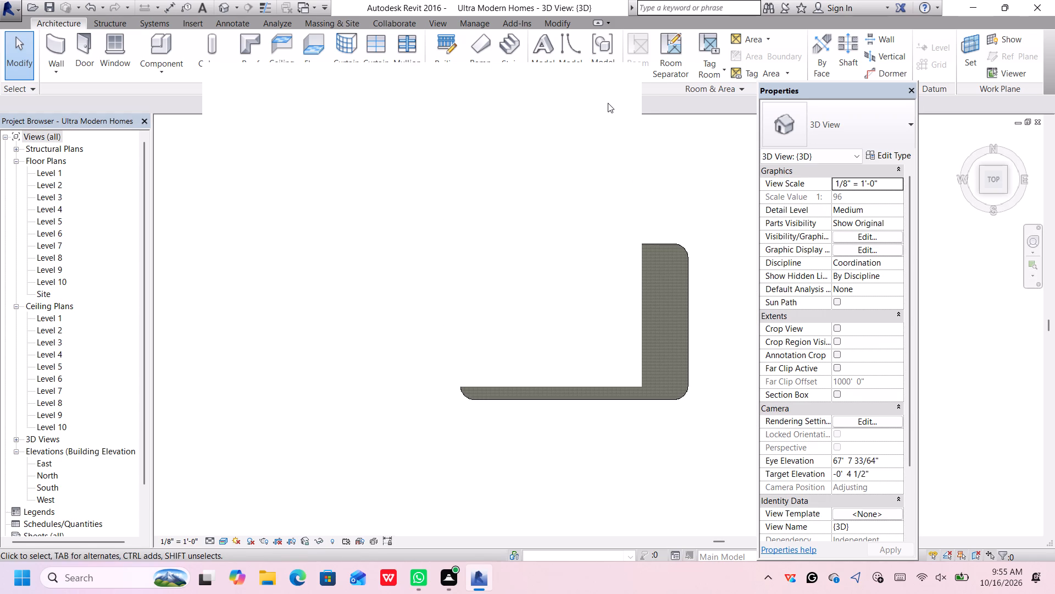
click(612, 79)
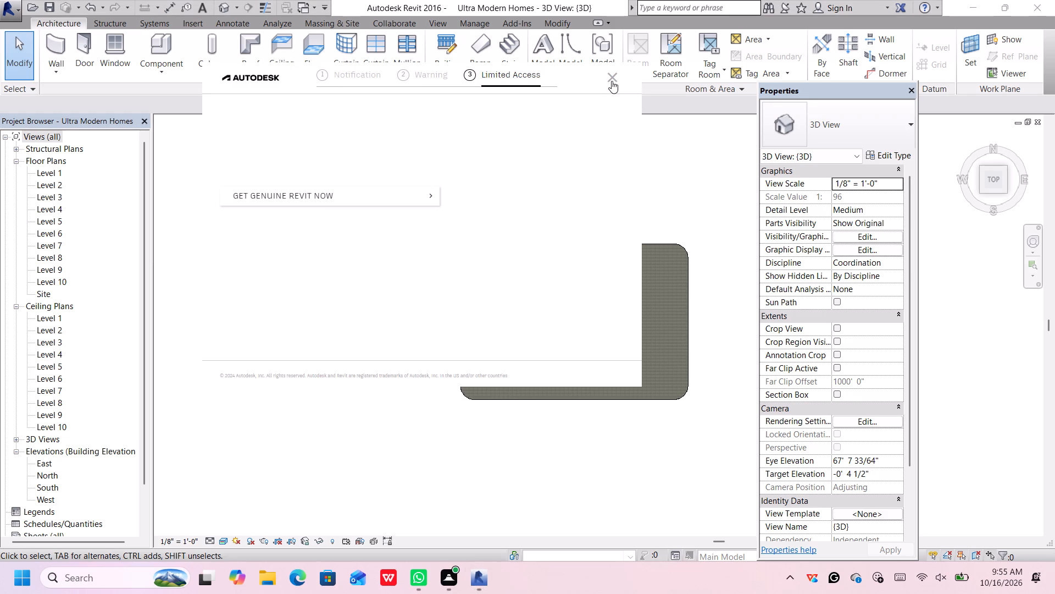
scroll(682, 288, up, 4)
middle_drag(708, 320, 709, 315)
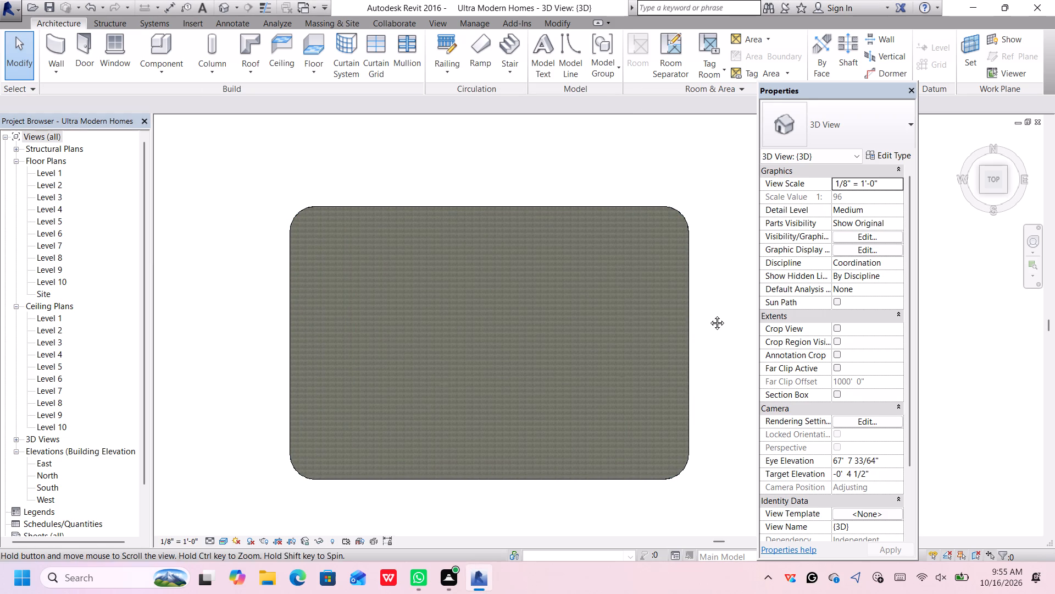
middle_drag(709, 315, 704, 299)
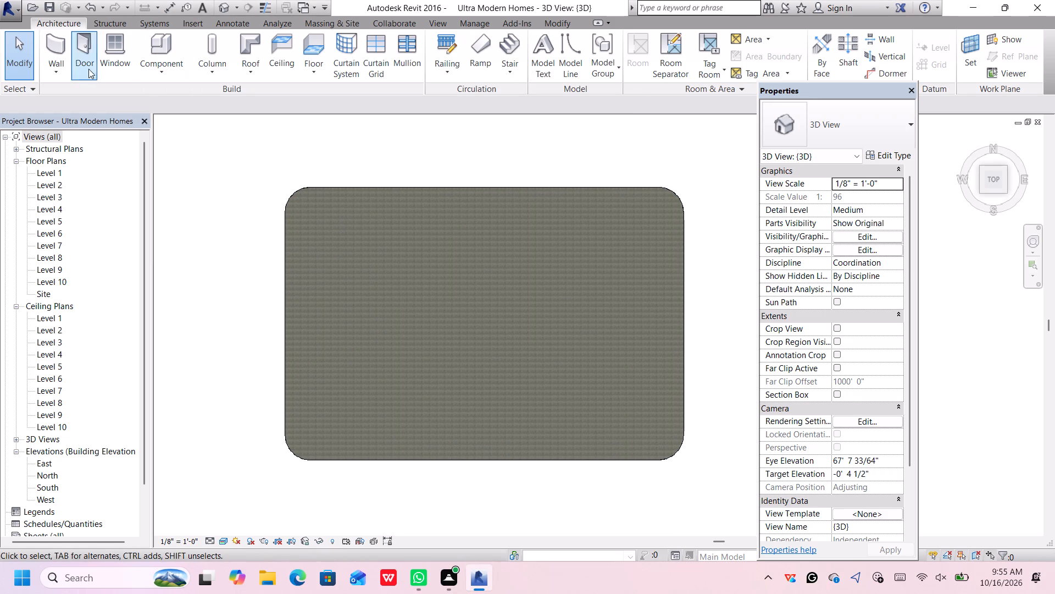
Draw a 15' high Generic - 12" wall, 53' long, along the slab's straight east edge between the rounded corners.
click(57, 42)
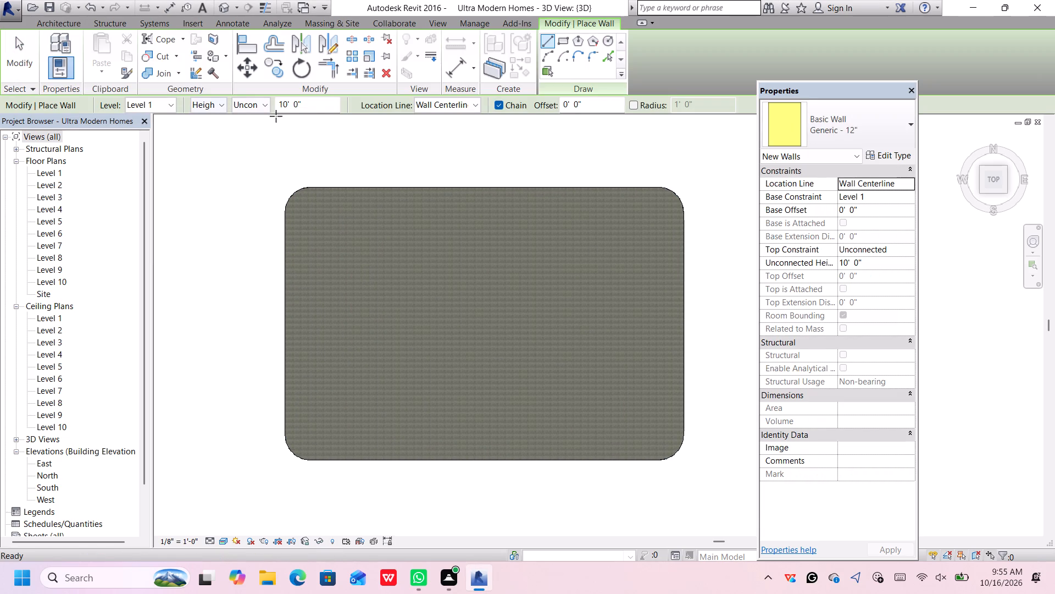
click(320, 107)
key(BackSpace)
key(BackSpace)
key(BackSpace)
key(BackSpace)
key(BackSpace)
key(BackSpace)
key(BackSpace)
key(BackSpace)
key(BackSpace)
key(BackSpace)
key(BackSpace)
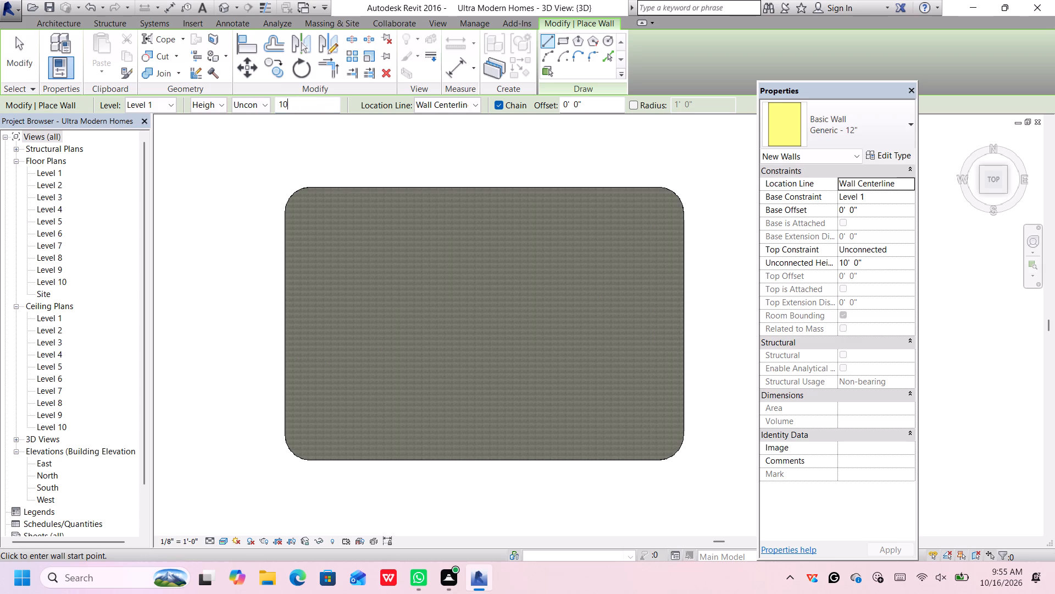
text(15')
key(Return)
click(680, 210)
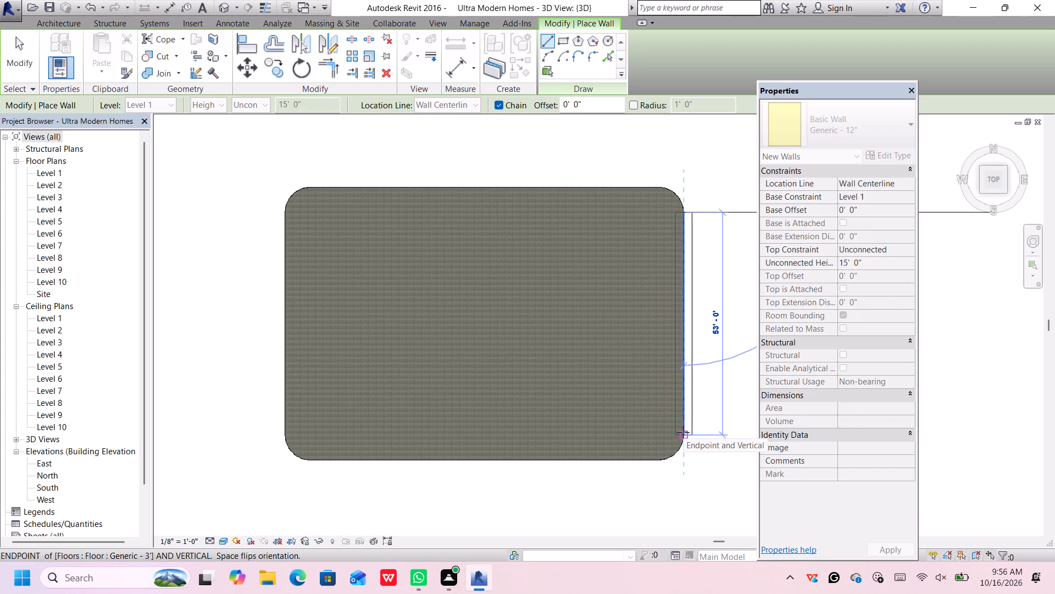
click(683, 432)
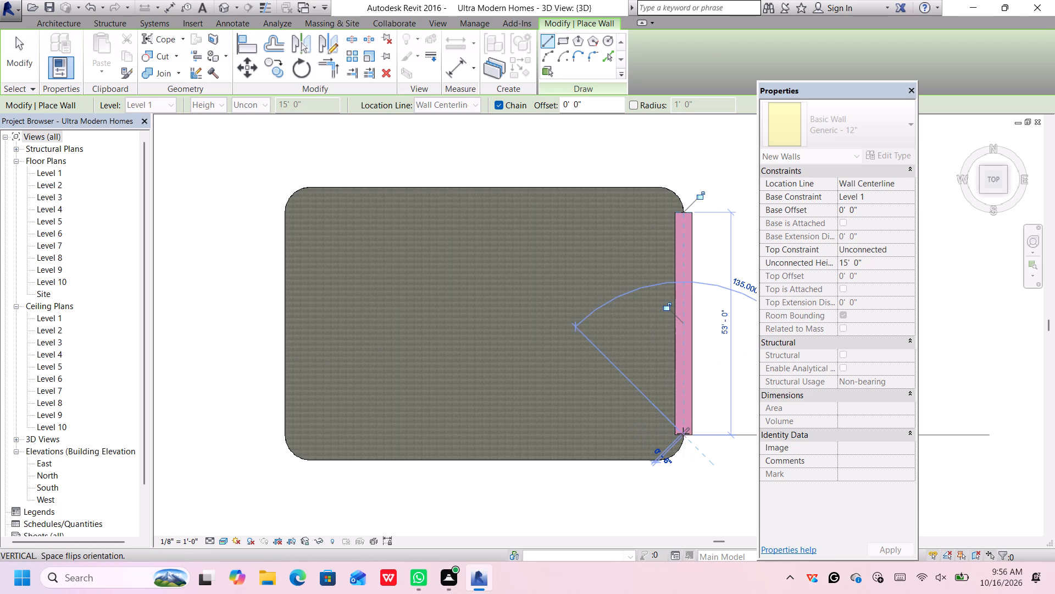
key(Escape)
click(684, 430)
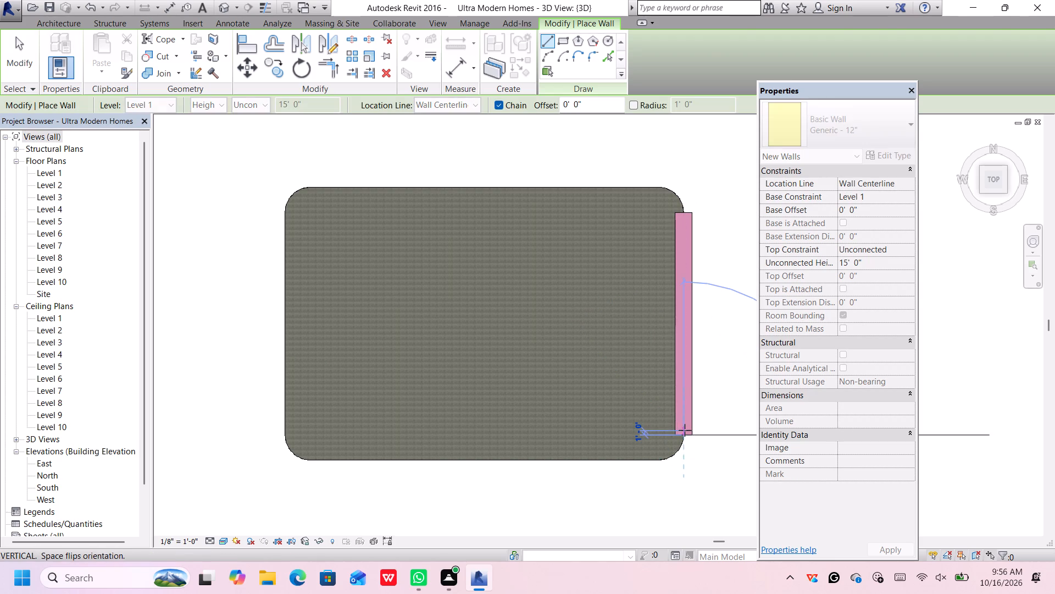
key(Escape)
key(Escape)
Nudge the new east wall westward so that it sits inside the slab, clear of the edge.
click(687, 428)
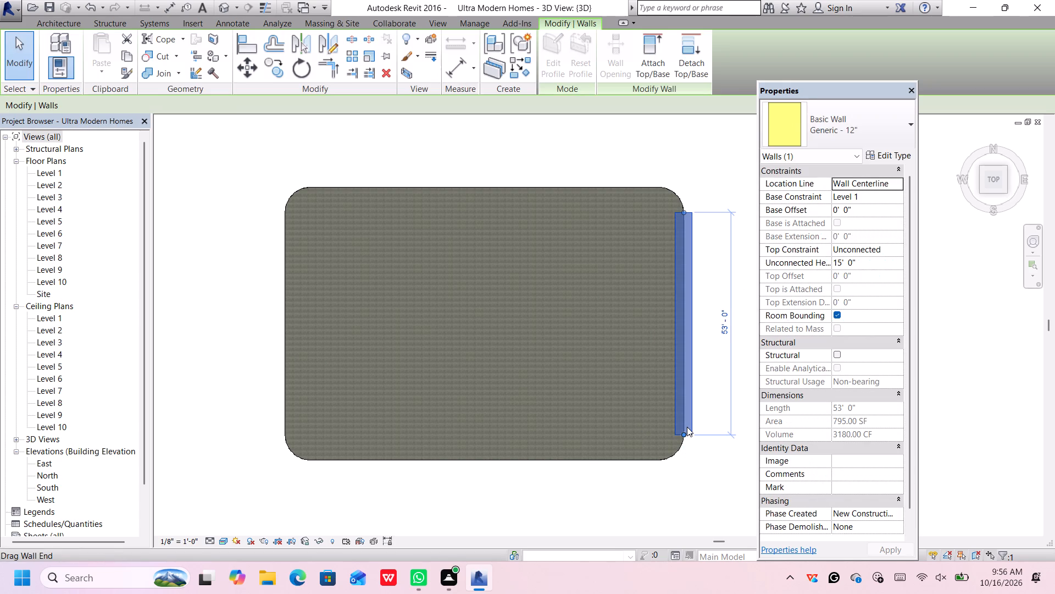
key(Left)
key(Left)
key(Left)
key(Left)
key(Left)
key(Left)
key(Left)
key(Left)
key(Left)
key(Left)
key(Left)
key(Left)
key(Left)
key(Left)
key(Left)
key(Left)
key(Left)
key(Left)
key(Left)
key(Left)
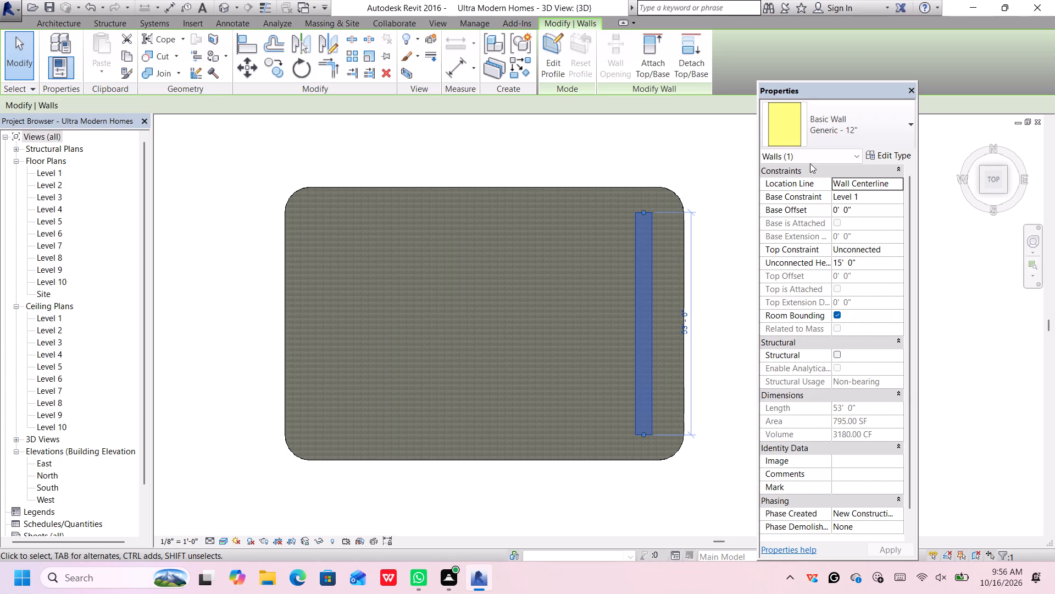
Set the structure layer thickness of the Generic - 12" wall type to 1' and deselect the east wall.
click(884, 157)
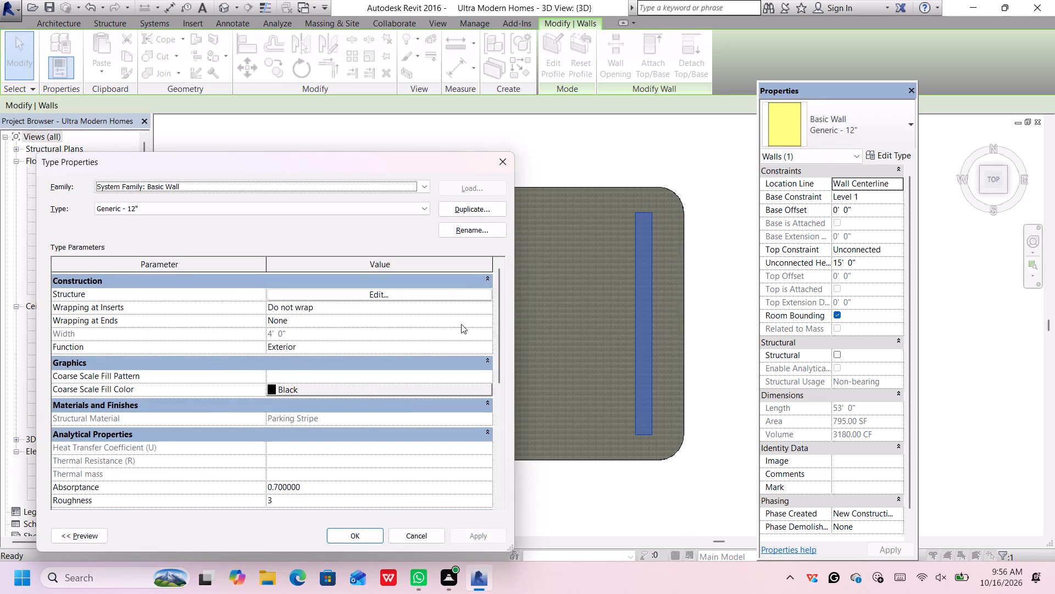
click(350, 291)
click(320, 288)
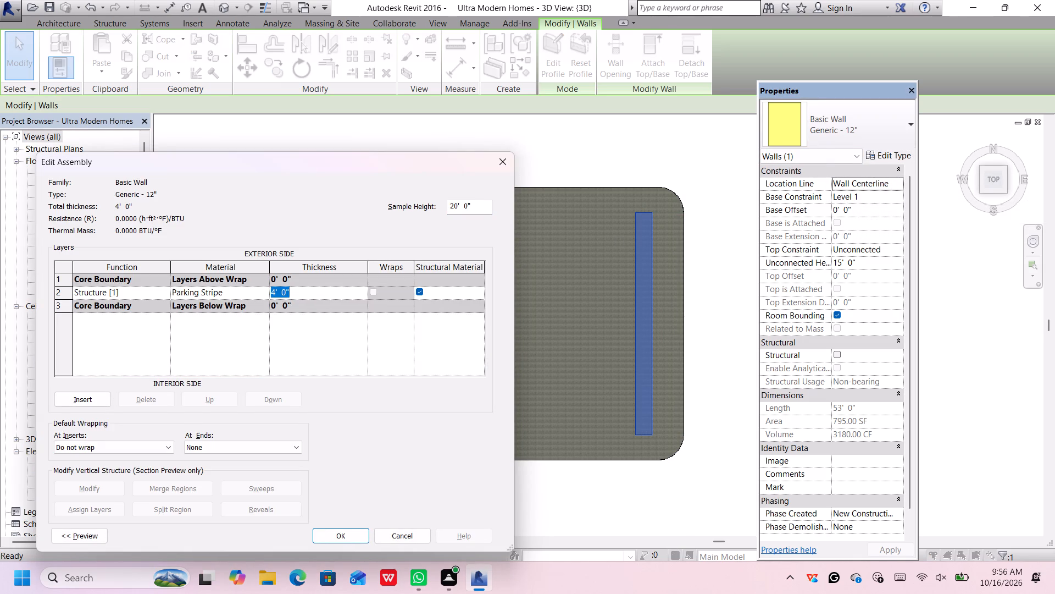
key(BackSpace)
text(2')
key(Return)
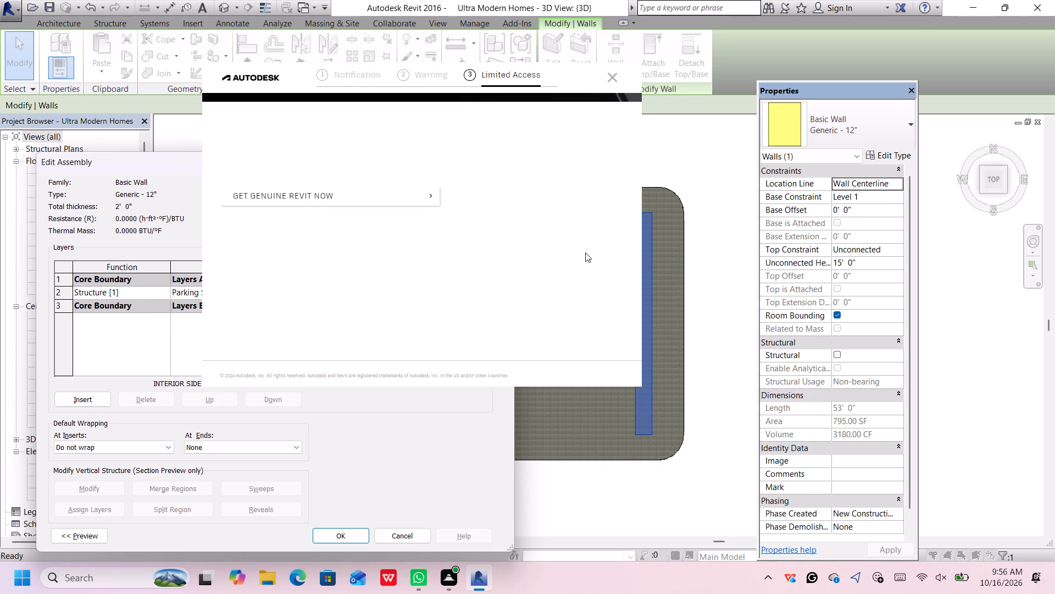
click(612, 73)
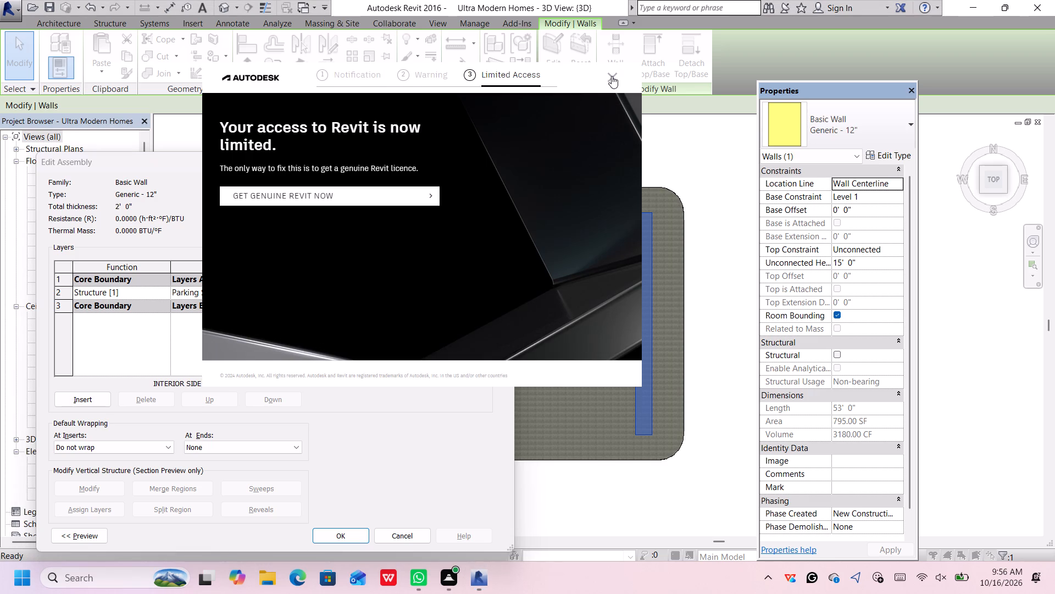
click(327, 293)
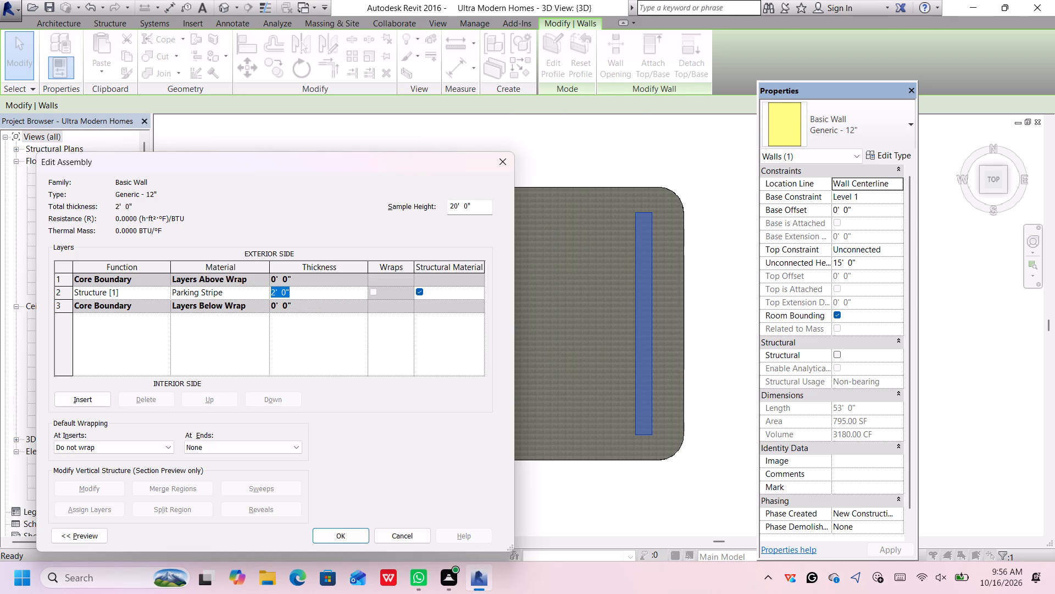
key(BackSpace)
key(1)
key(apostrophe)
key(Return)
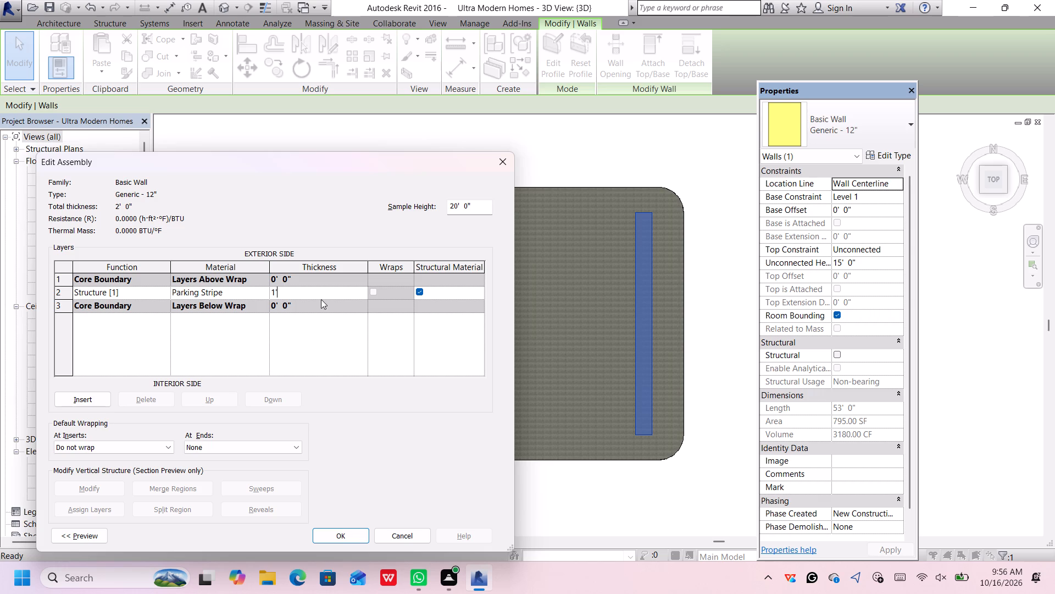
click(356, 532)
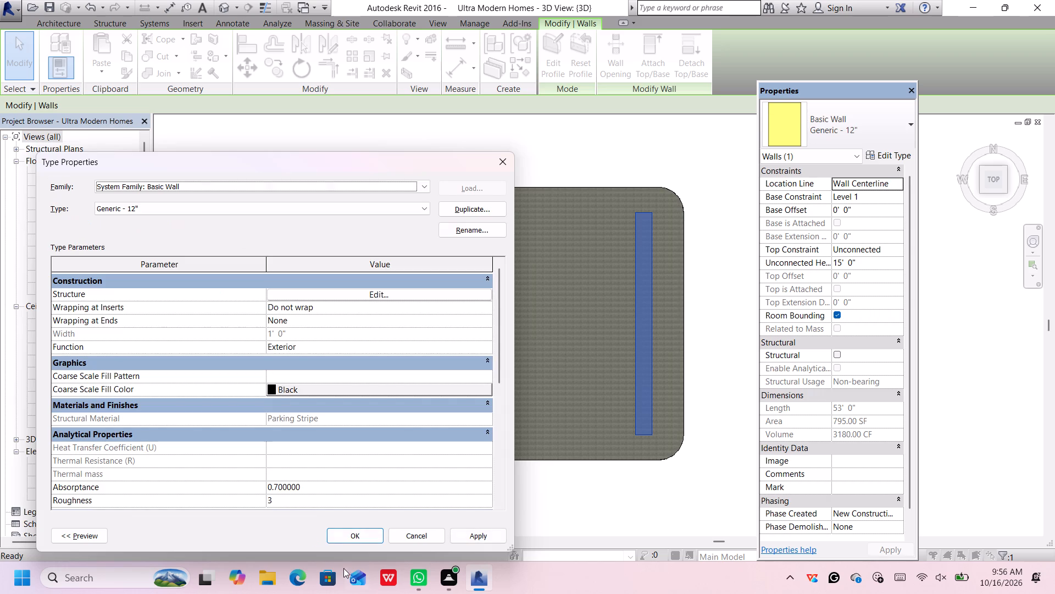
click(359, 533)
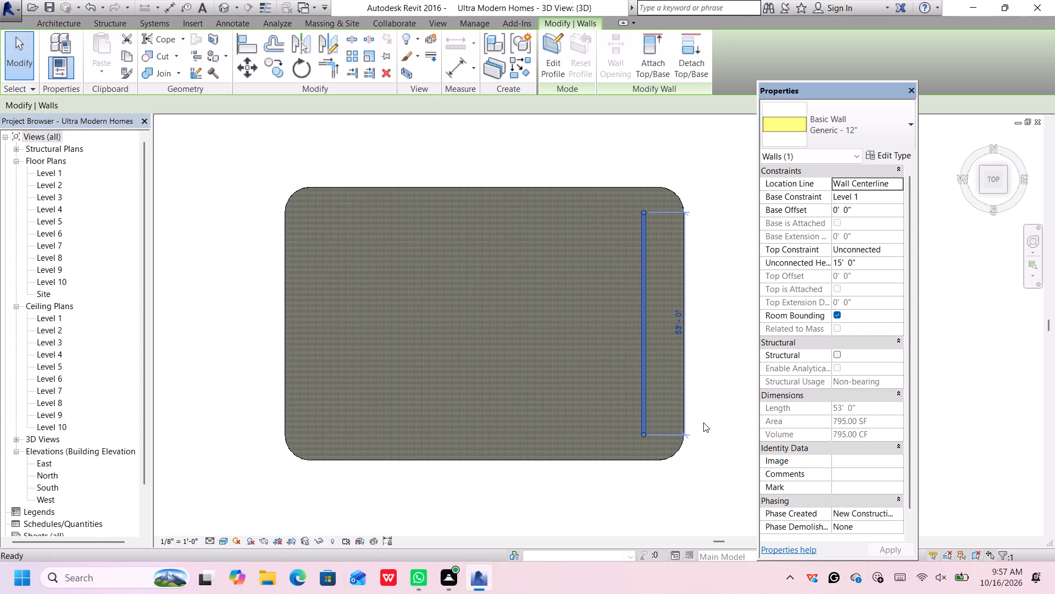
click(701, 473)
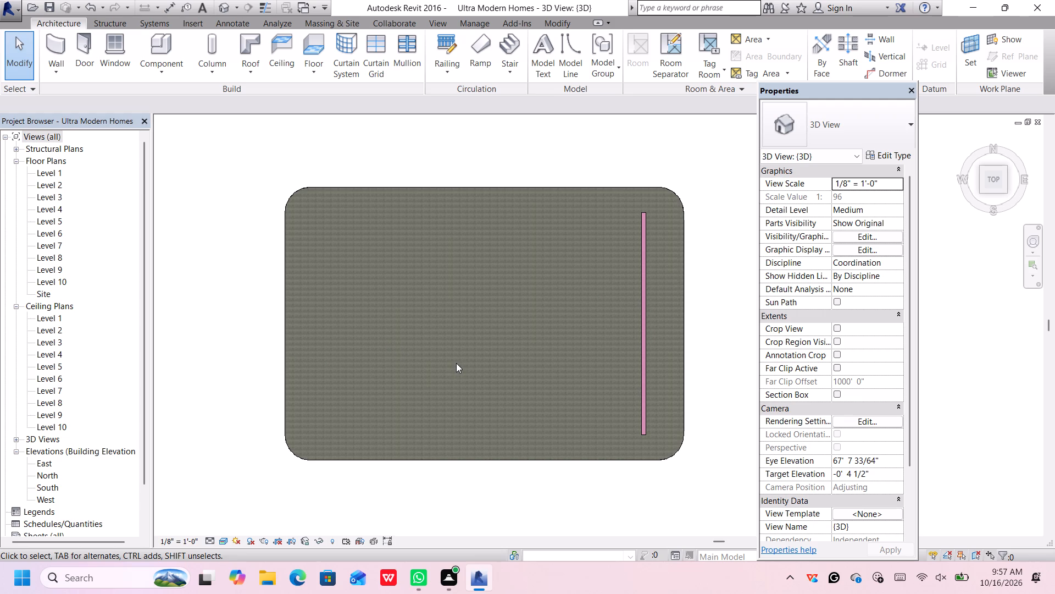
Draw a 15' high Storefront curtain wall, 14' long, running west from the south end of the pink east wall.
scroll(456, 362, up, 2)
scroll(469, 360, down, 2)
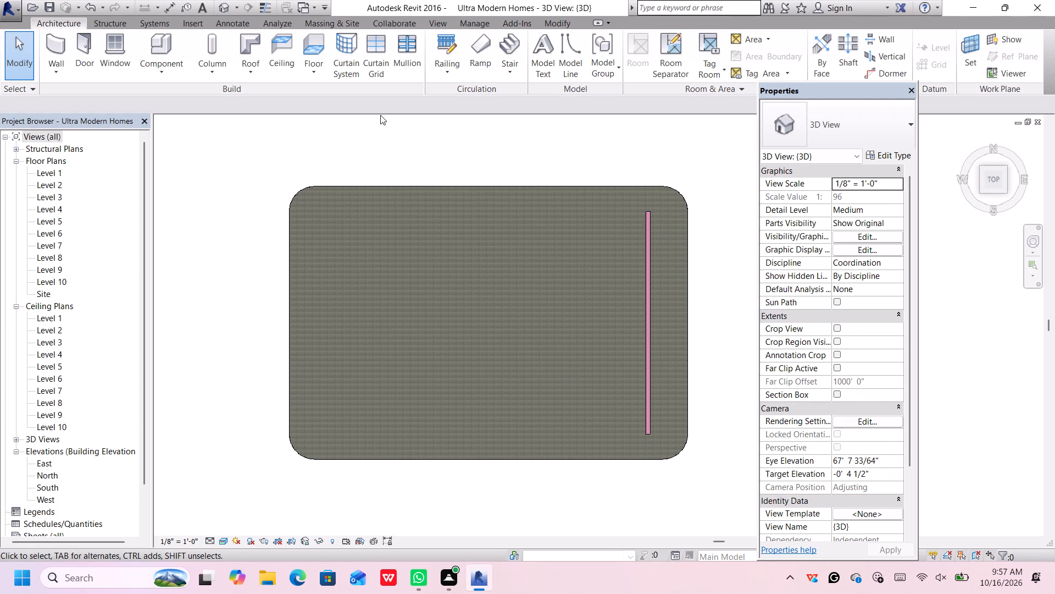
click(59, 51)
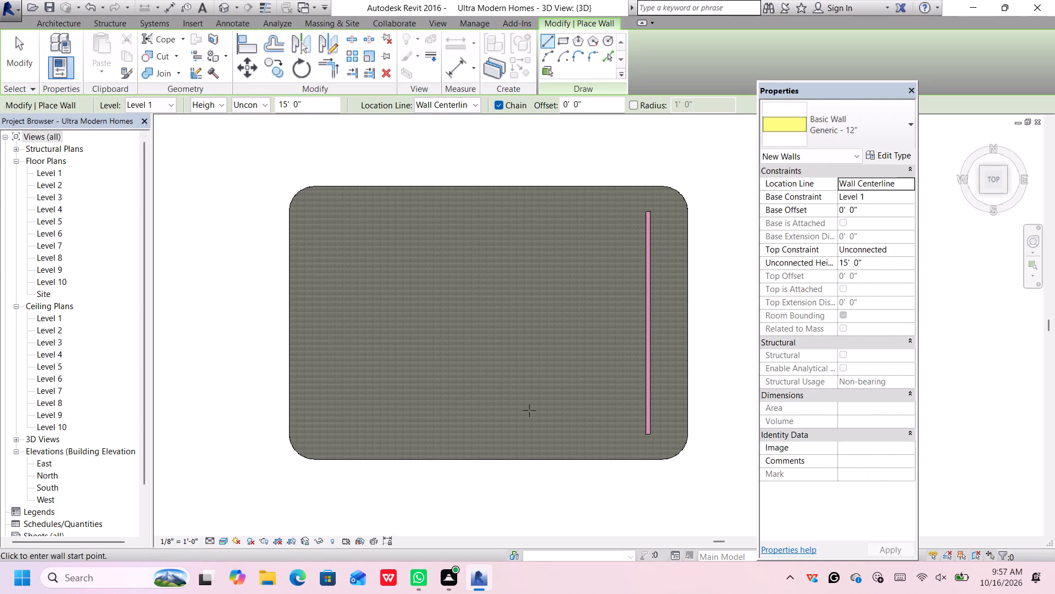
click(648, 433)
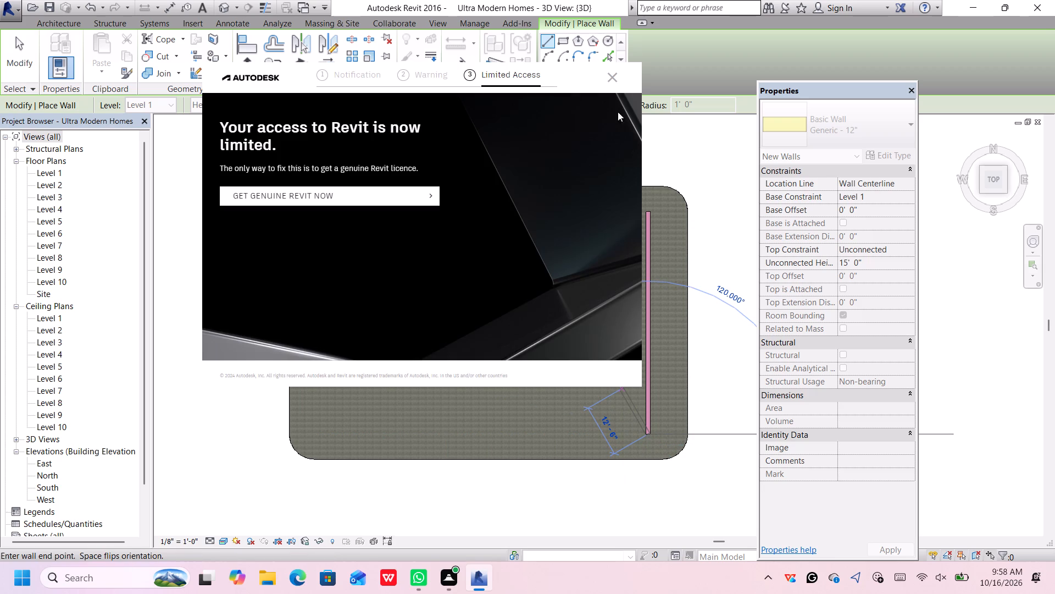
click(609, 76)
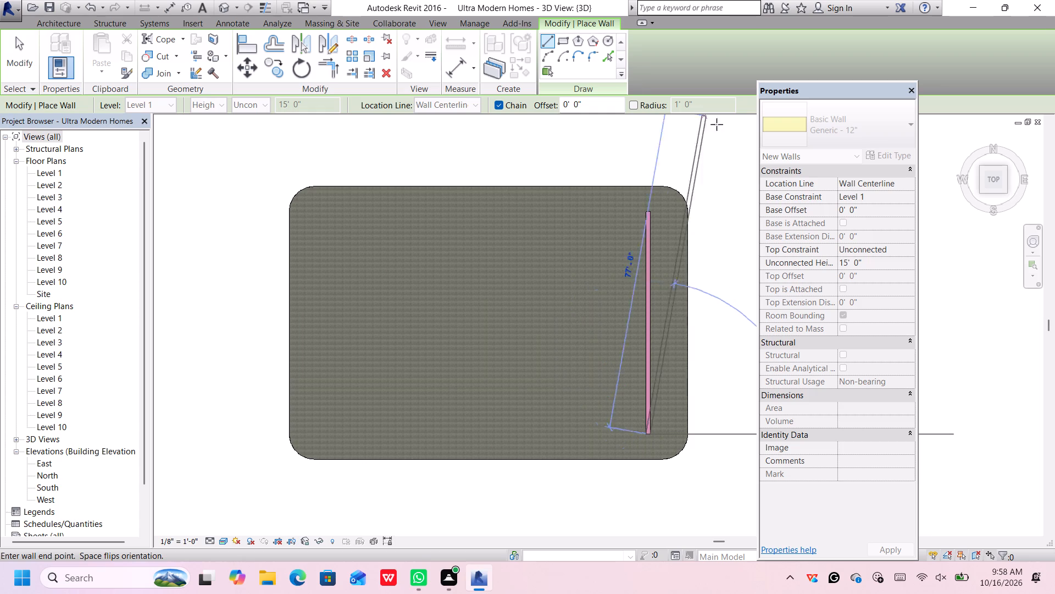
click(863, 130)
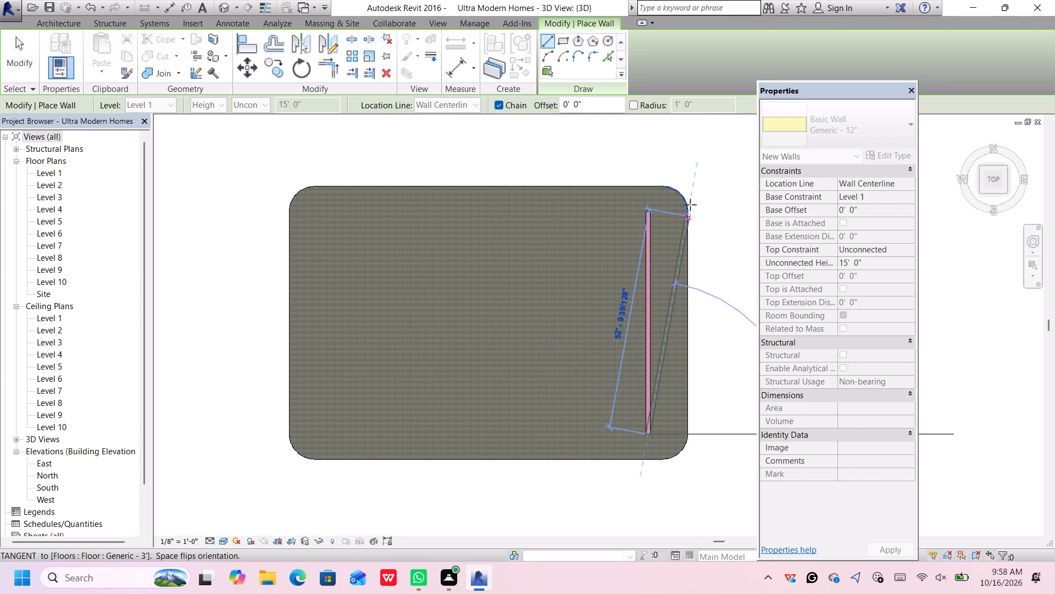
key(Escape)
click(836, 112)
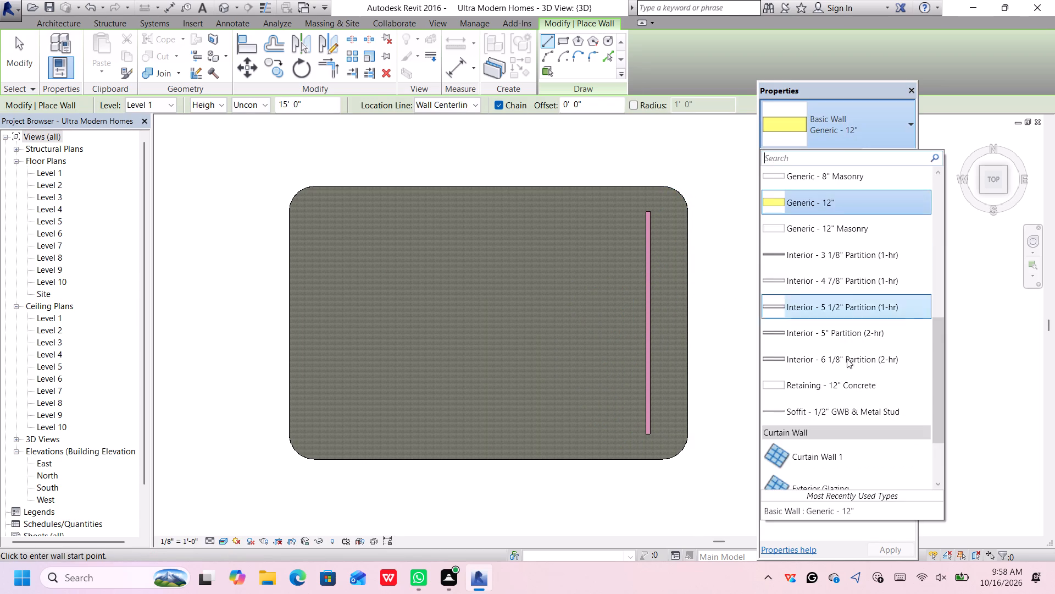
scroll(845, 408, down, 4)
click(834, 432)
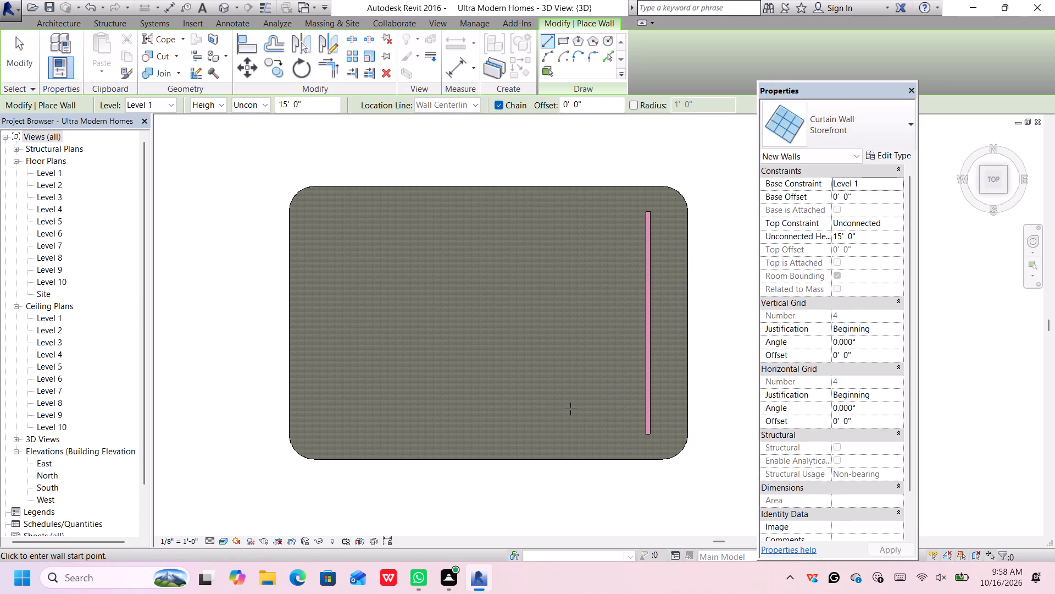
click(647, 434)
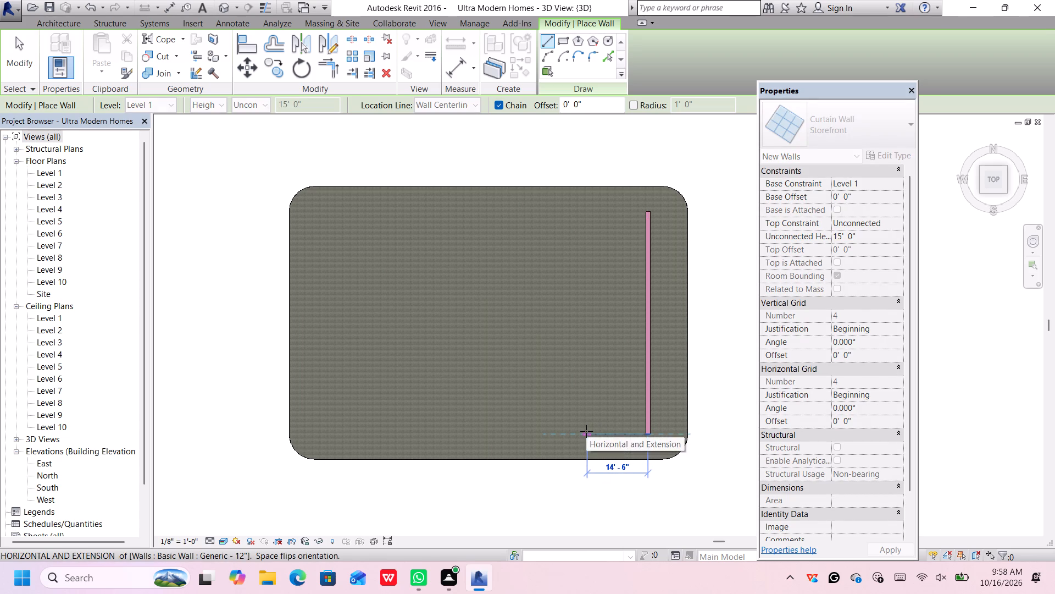
click(590, 432)
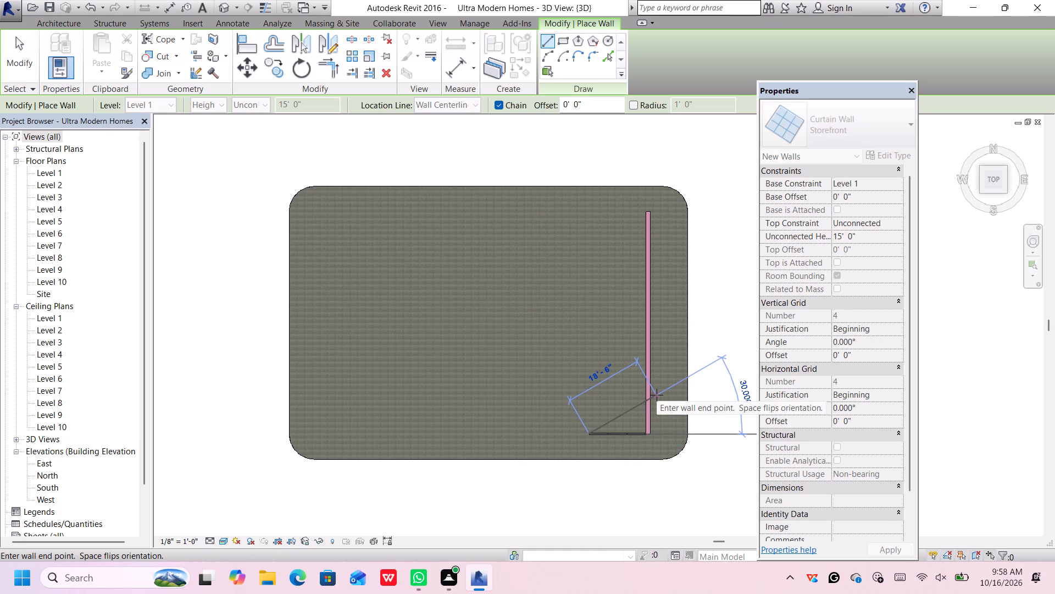
key(Escape)
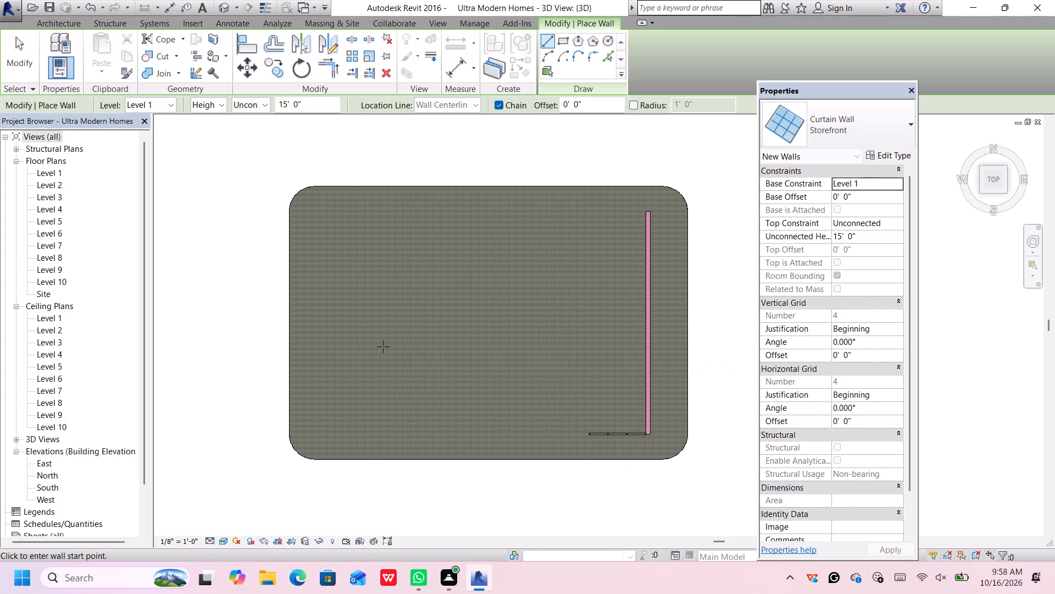
Set the base offset of the pink east wall to 3' so it rests on the slab's top.
click(983, 192)
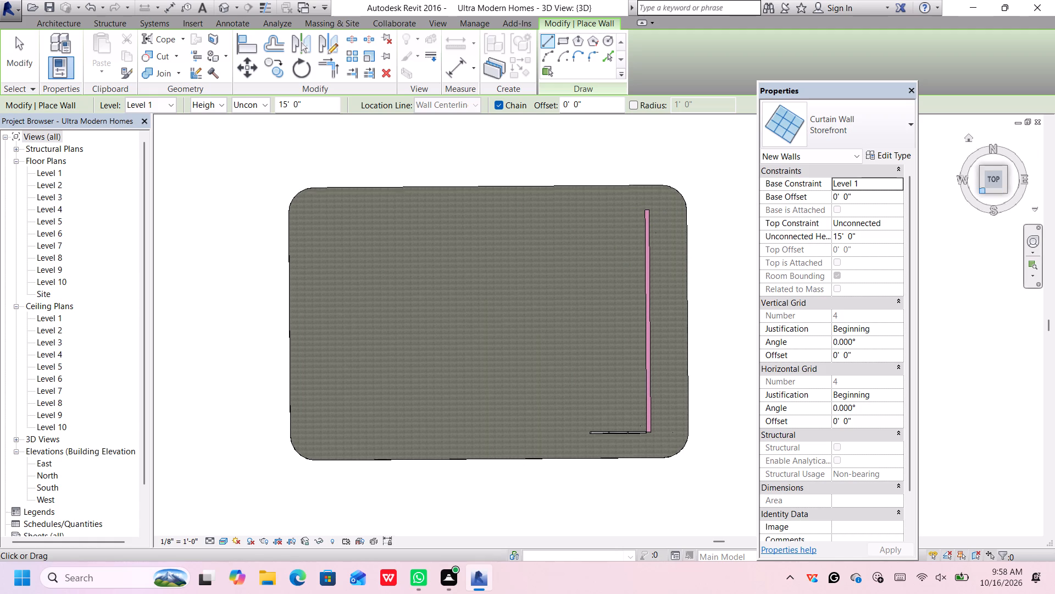
middle_drag(717, 415, 713, 412)
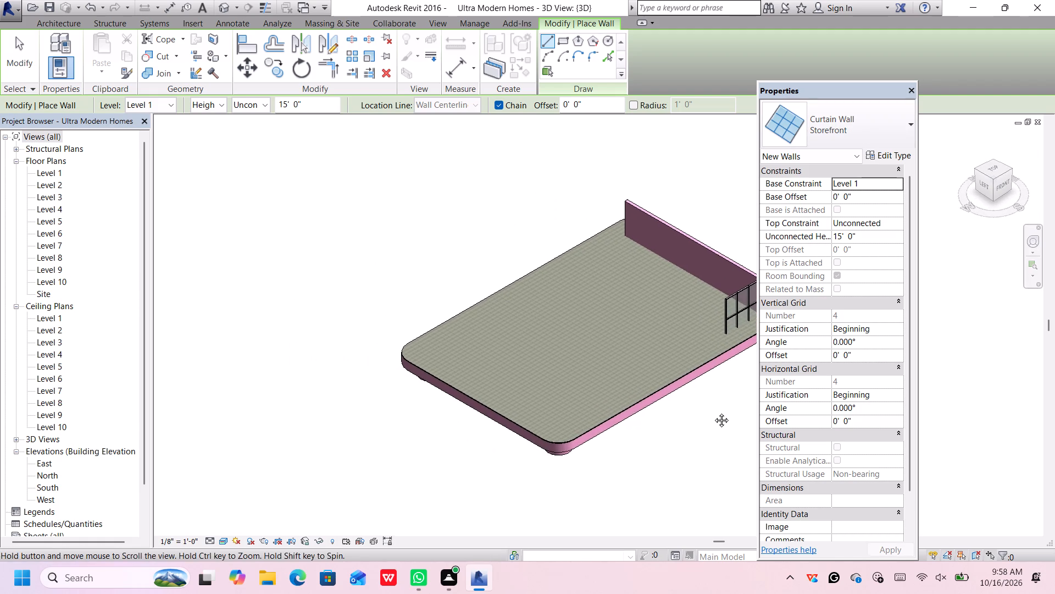
middle_drag(713, 412, 692, 405)
middle_drag(688, 404, 671, 402)
scroll(718, 217, up, 1)
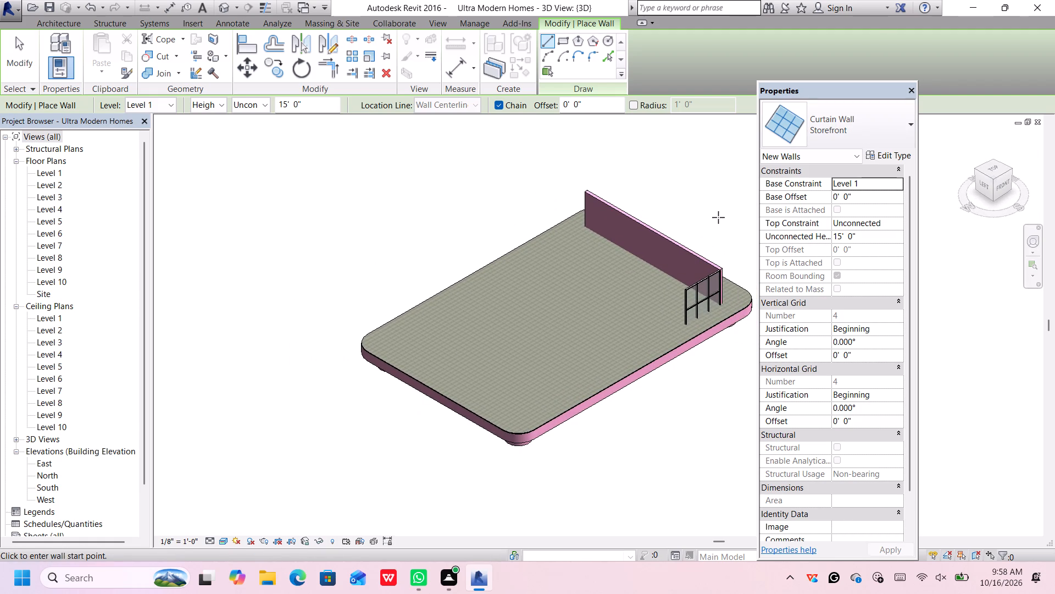
key(Escape)
scroll(722, 317, down, 2)
scroll(731, 349, up, 2)
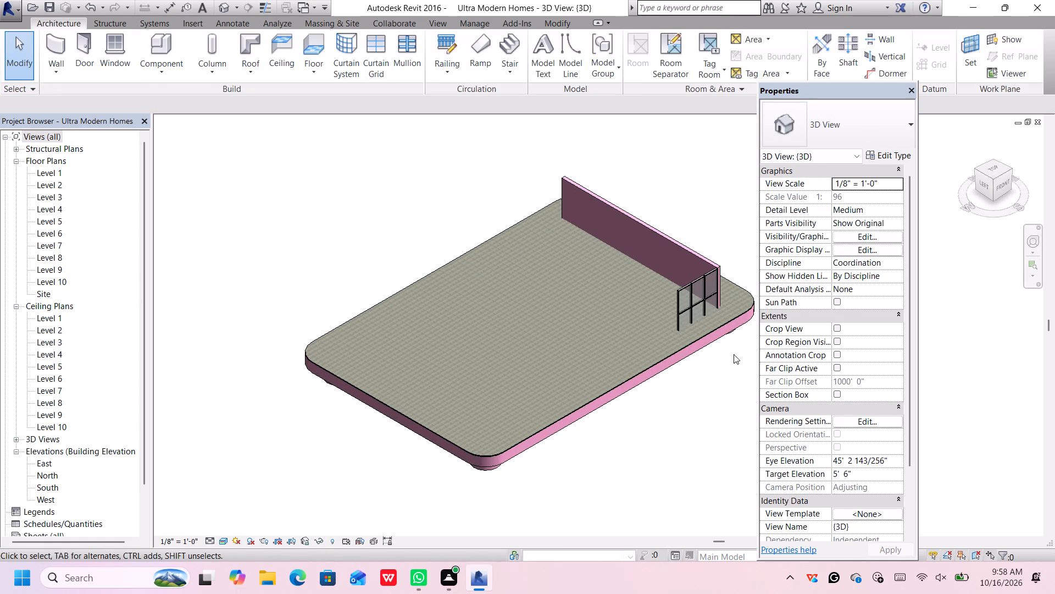
middle_drag(735, 359, 608, 211)
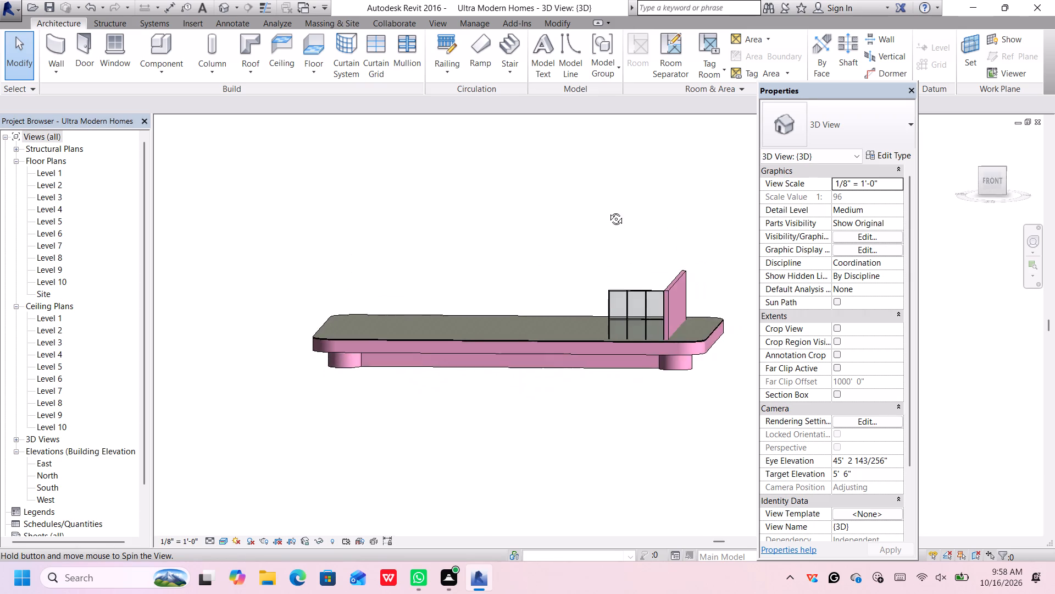
middle_drag(608, 211, 627, 212)
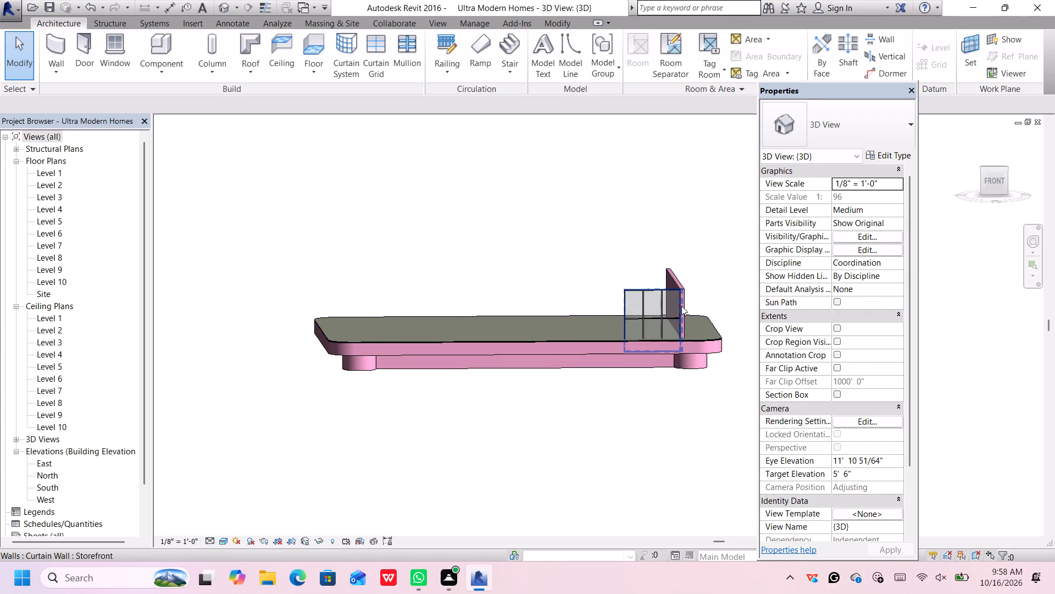
click(680, 281)
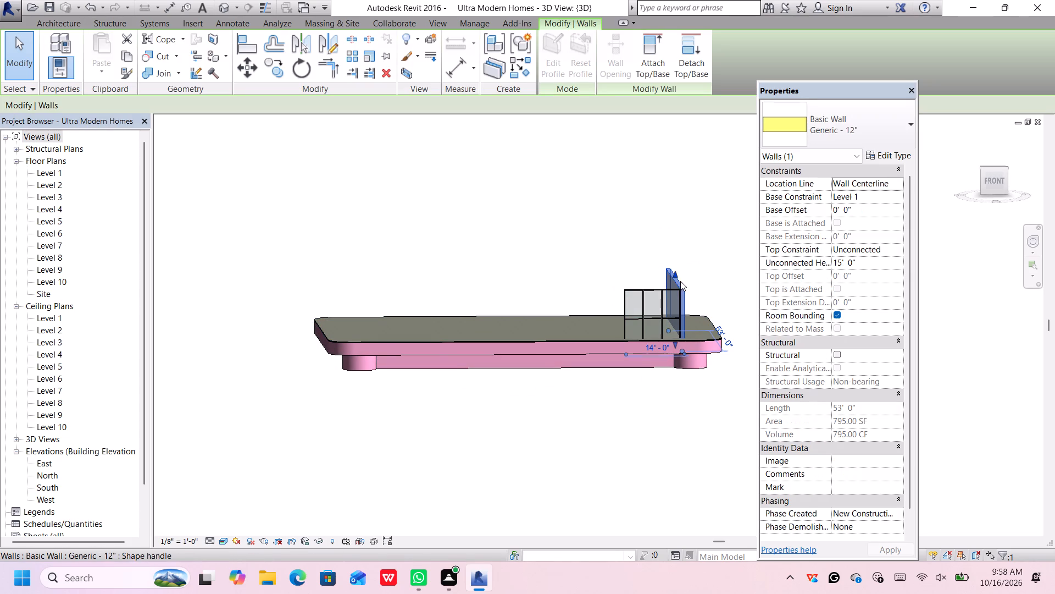
click(861, 209)
key(BackSpace)
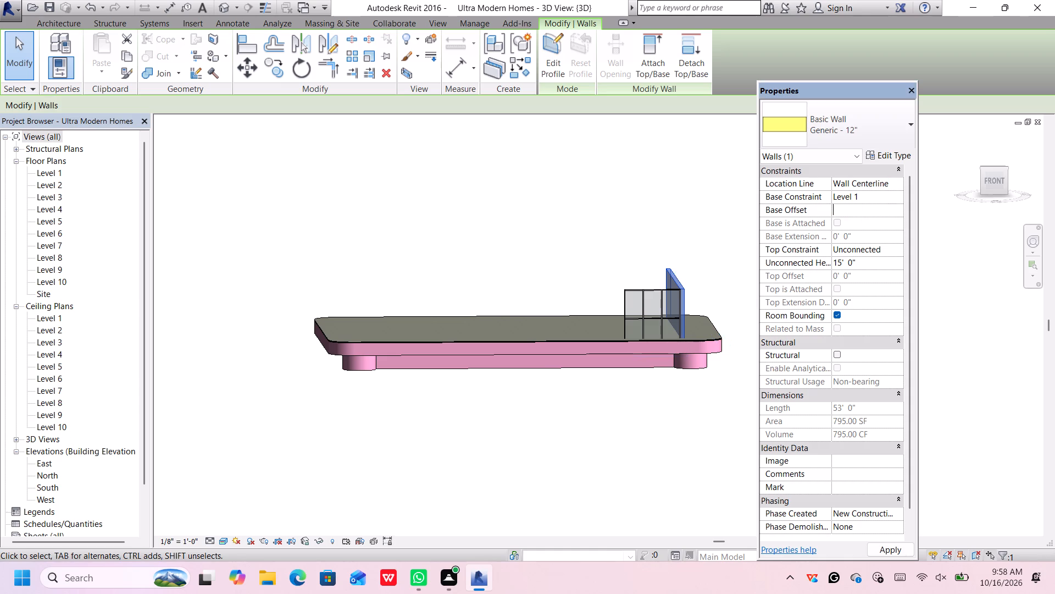
text(3')
key(Return)
key(Return)
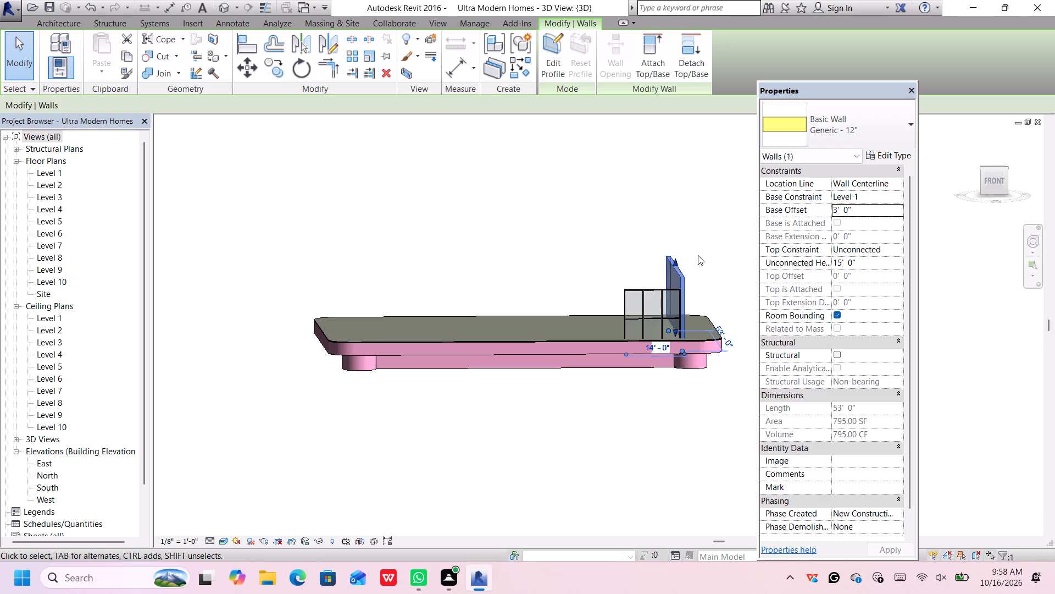
Set the Storefront curtain wall's base offset to 3' and dismiss the Autodesk notice.
click(674, 292)
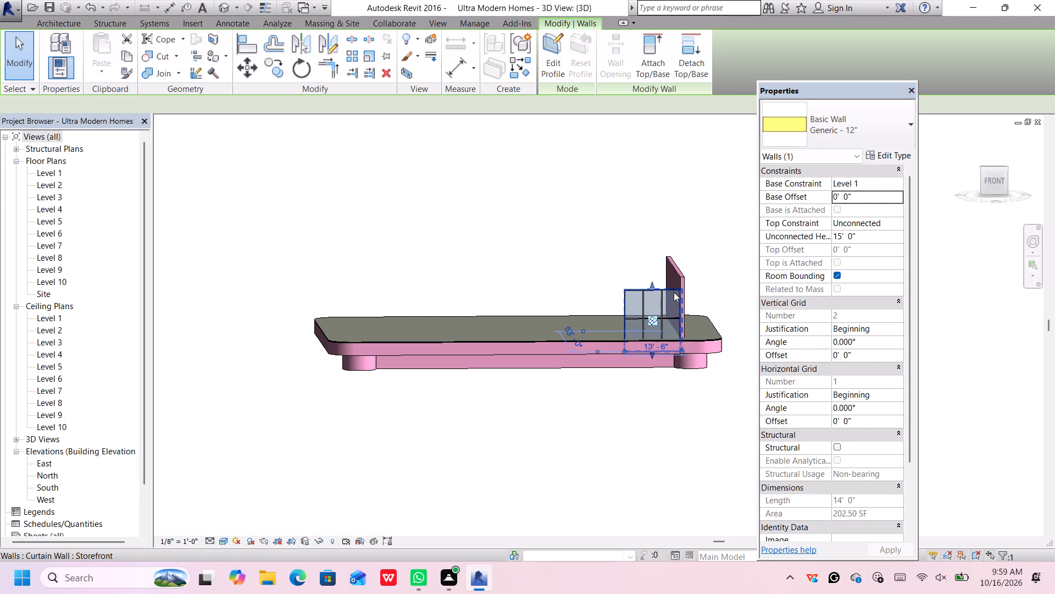
click(864, 196)
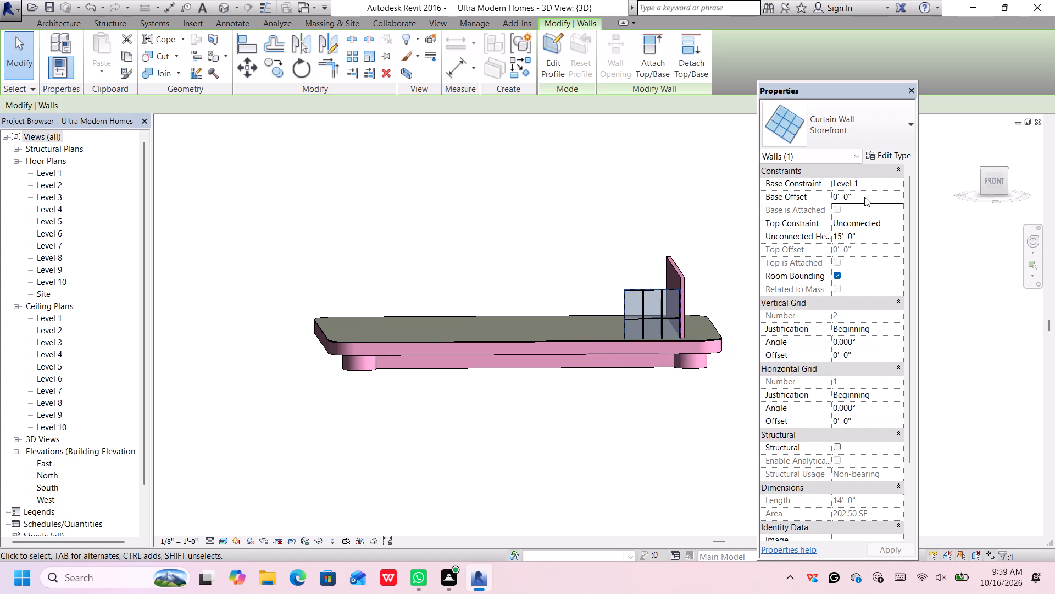
key(BackSpace)
key(3)
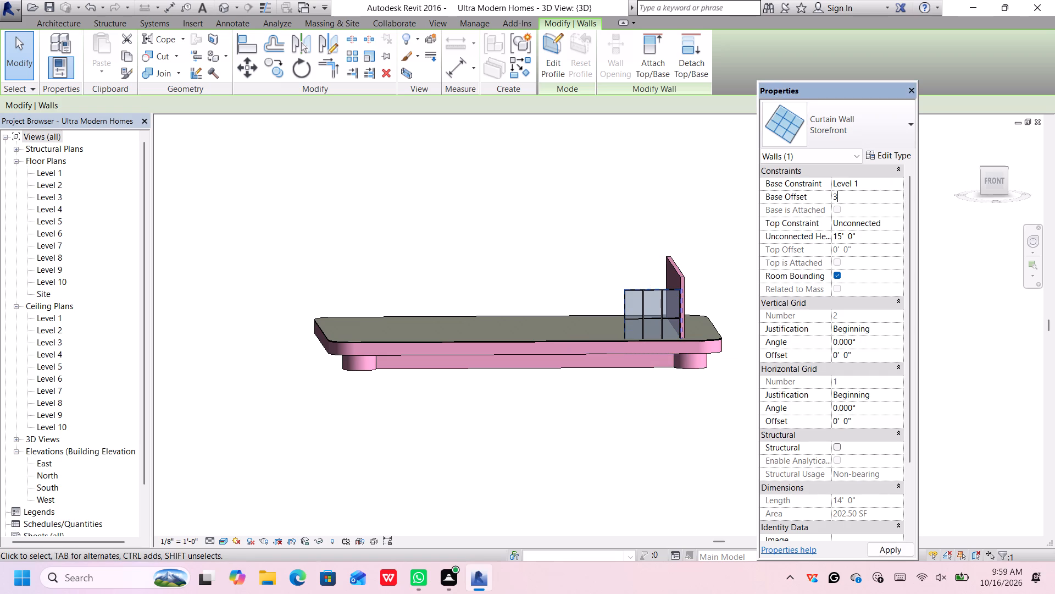
key(apostrophe)
key(Return)
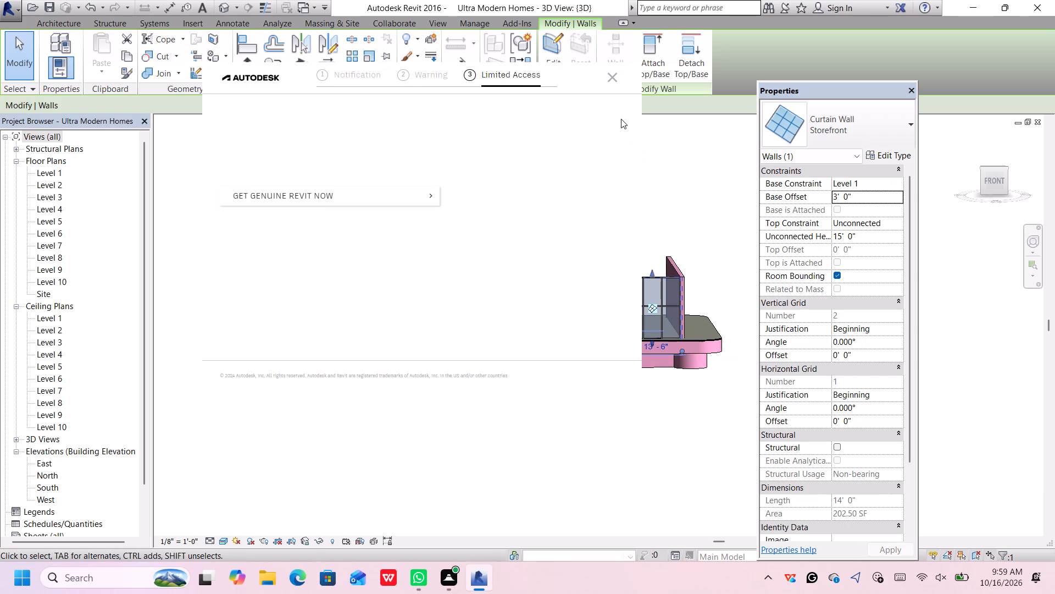
click(612, 75)
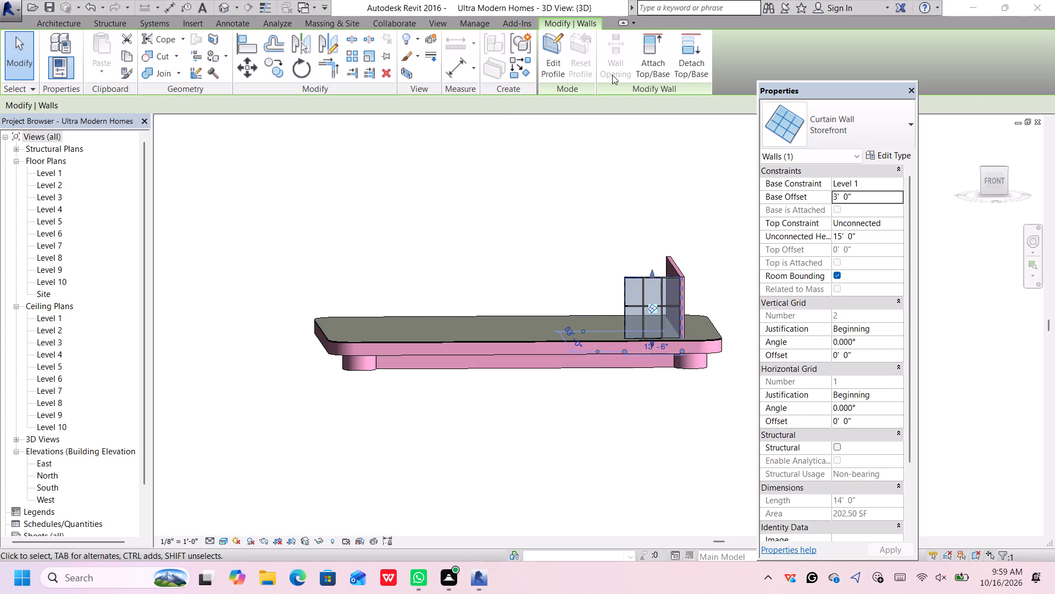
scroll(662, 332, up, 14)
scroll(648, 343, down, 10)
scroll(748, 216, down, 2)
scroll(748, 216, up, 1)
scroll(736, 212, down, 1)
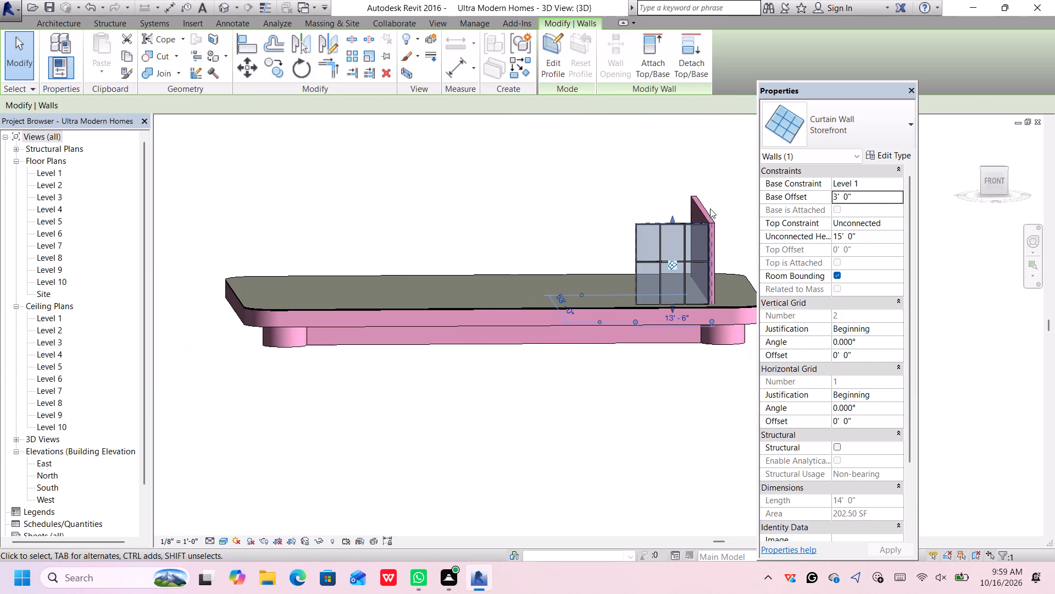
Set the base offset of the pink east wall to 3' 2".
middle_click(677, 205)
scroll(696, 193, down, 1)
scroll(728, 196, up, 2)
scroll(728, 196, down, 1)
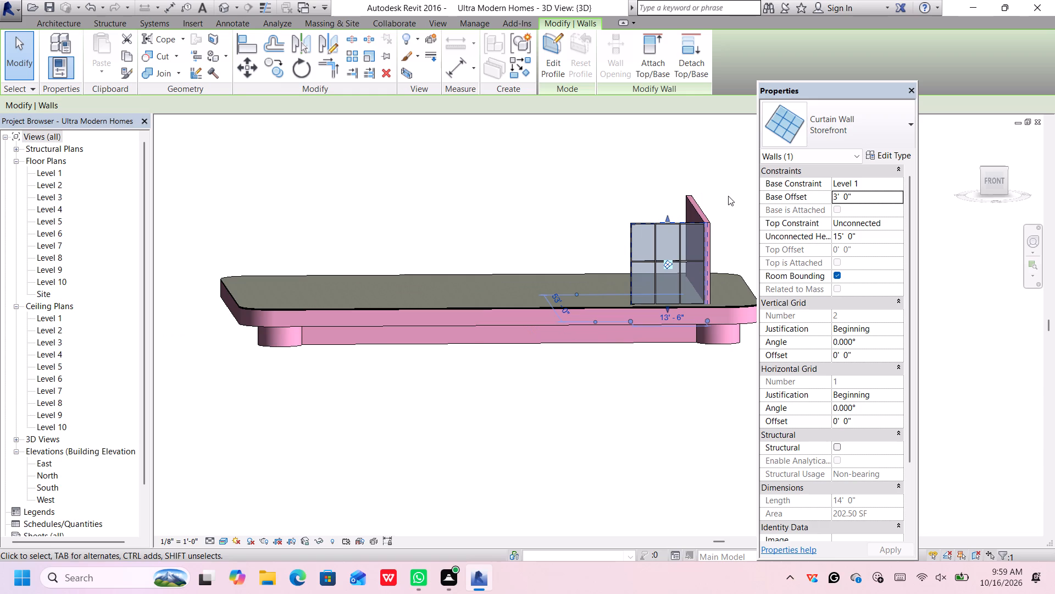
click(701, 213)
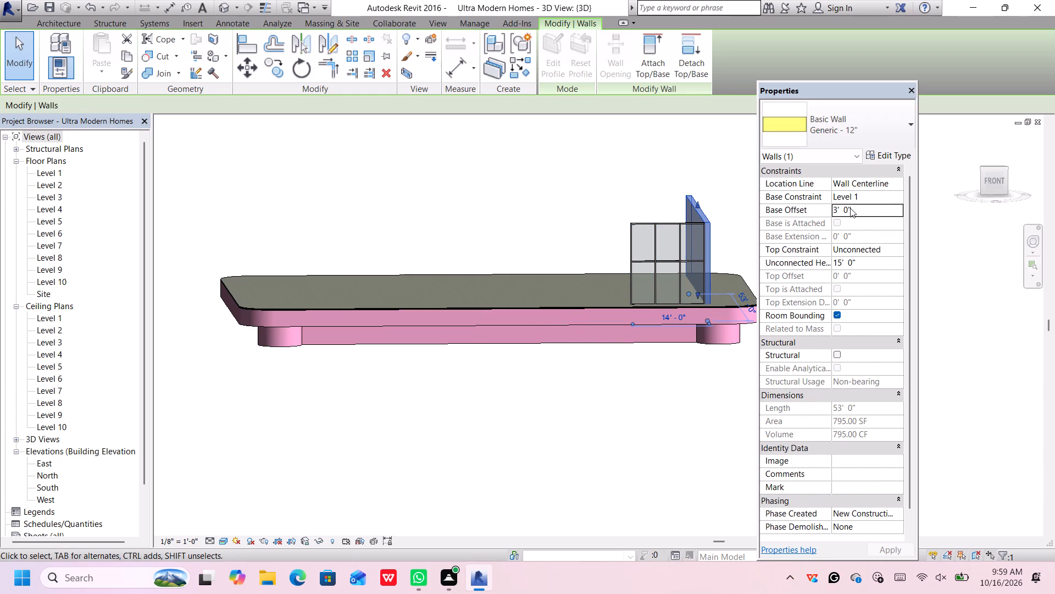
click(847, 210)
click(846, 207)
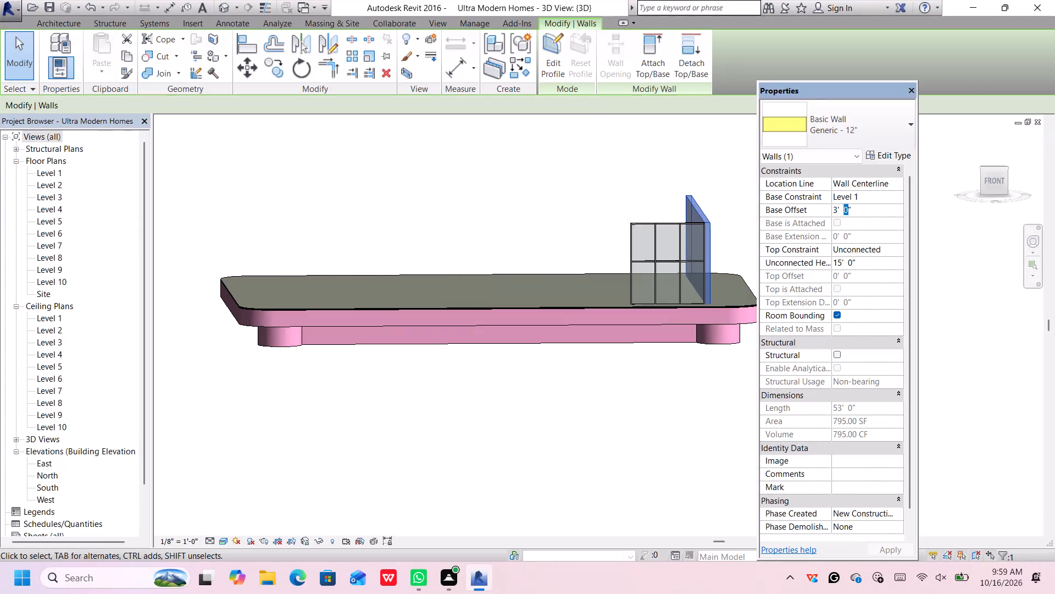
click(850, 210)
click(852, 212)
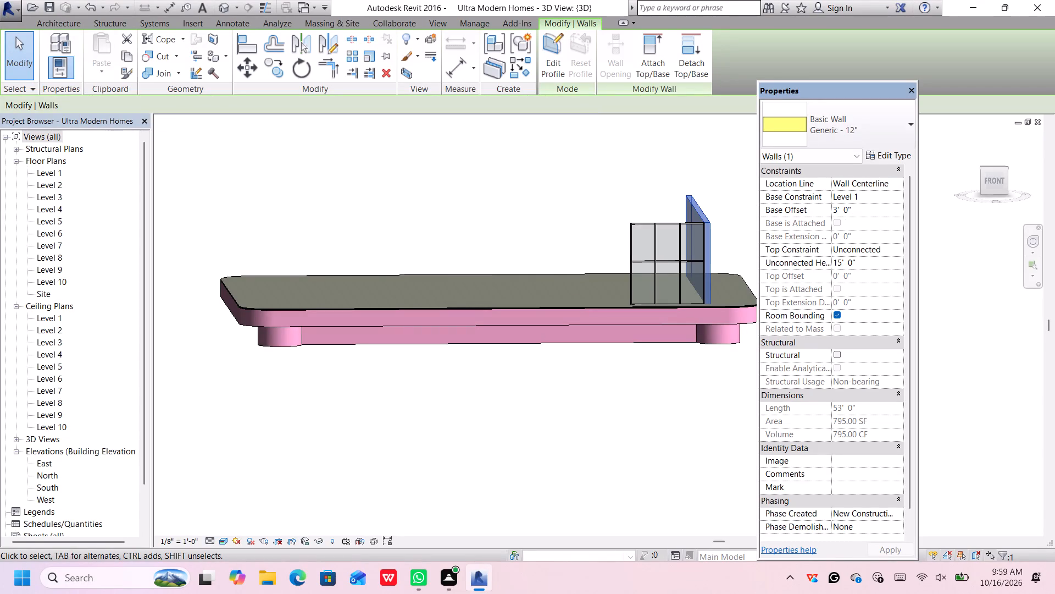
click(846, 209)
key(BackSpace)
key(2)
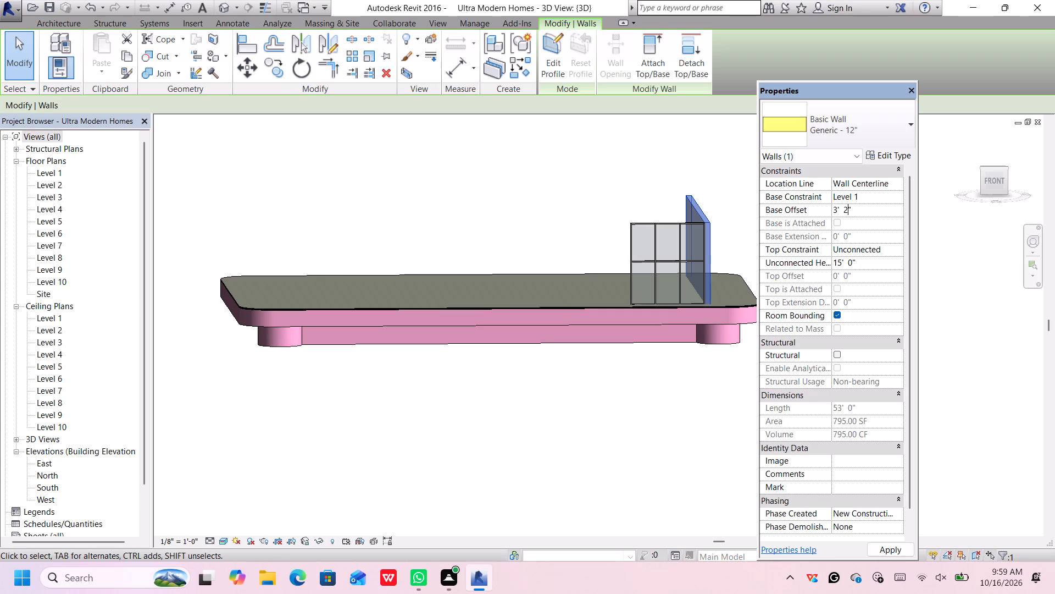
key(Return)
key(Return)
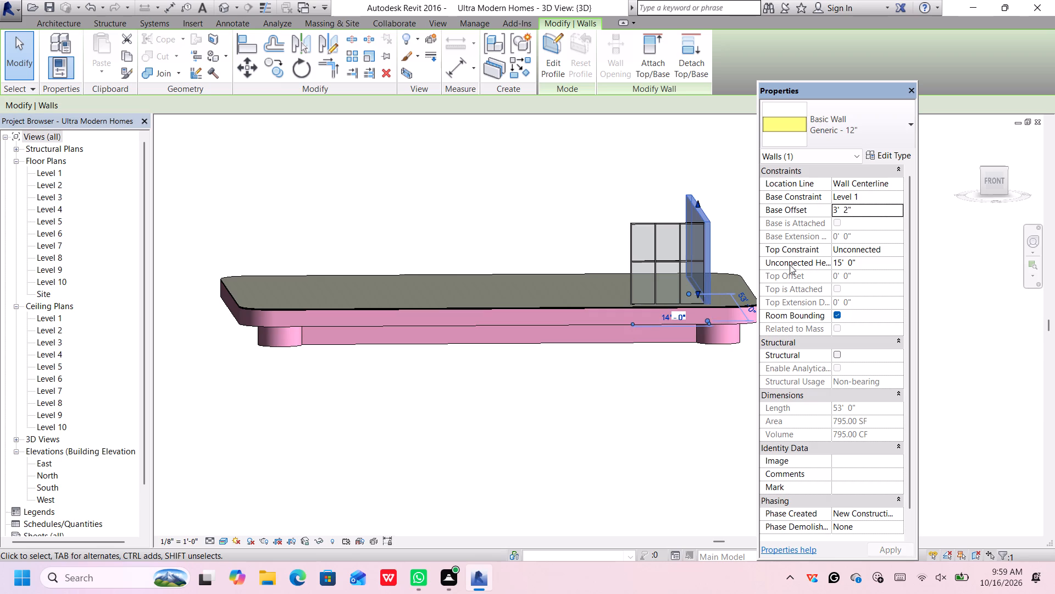
Set the base offset of the pink east wall to 3' 3" and deselect it.
scroll(735, 299, up, 7)
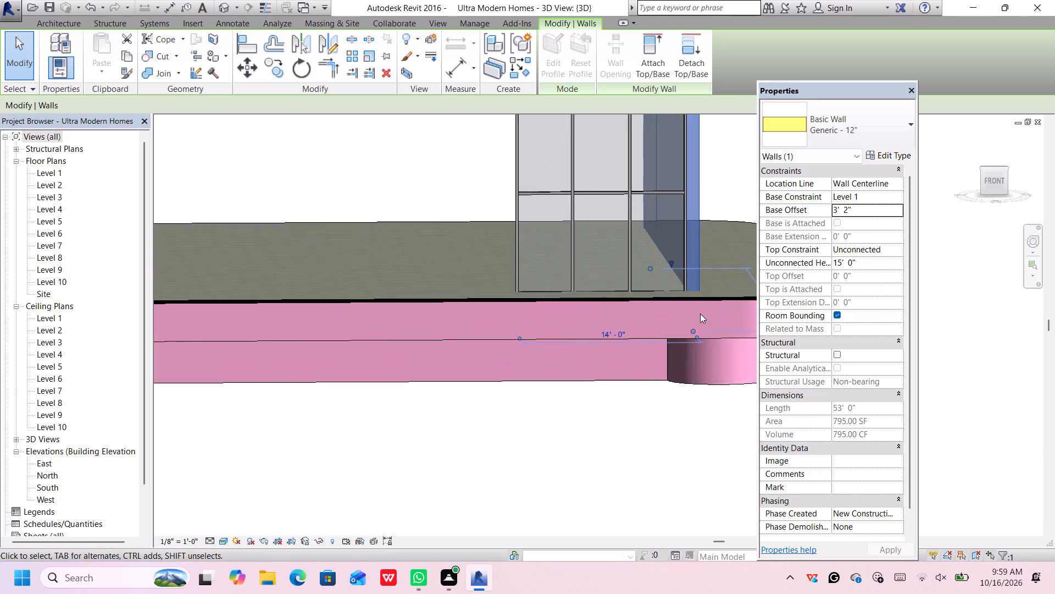
scroll(696, 305, up, 3)
scroll(699, 288, down, 5)
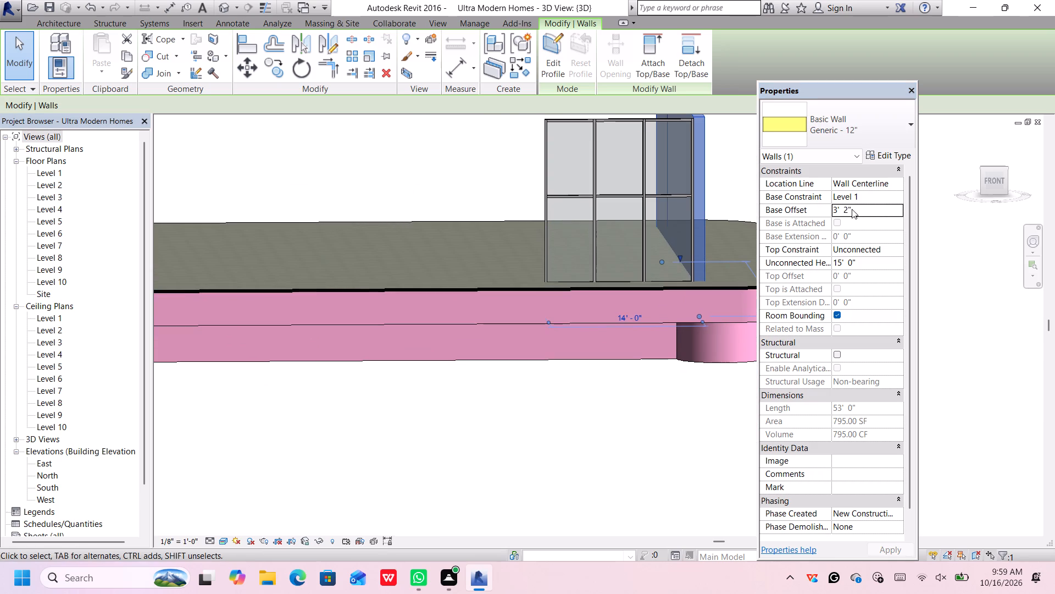
click(849, 210)
key(BackSpace)
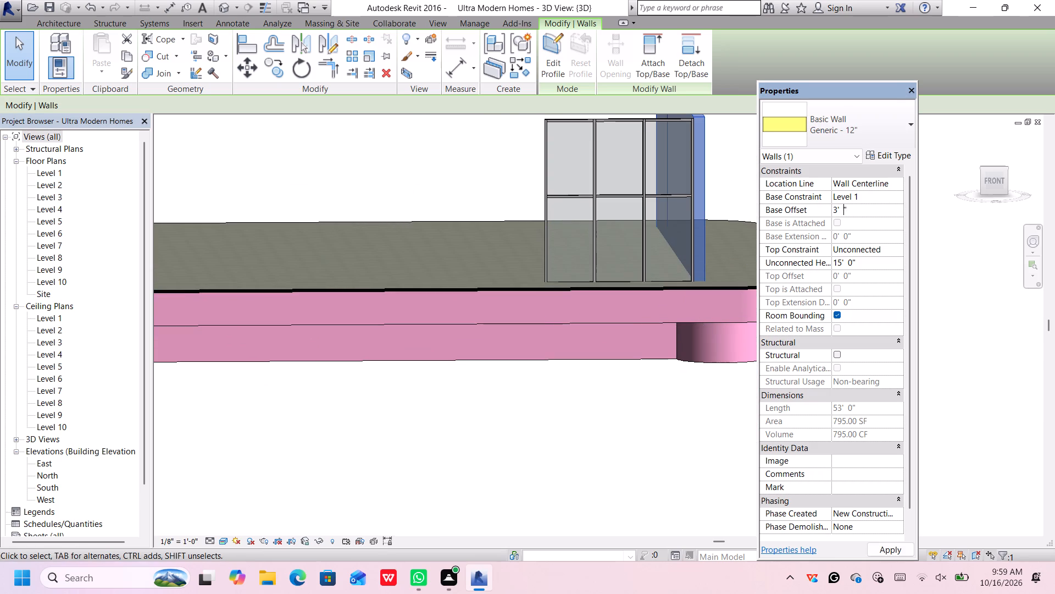
key(3)
key(Return)
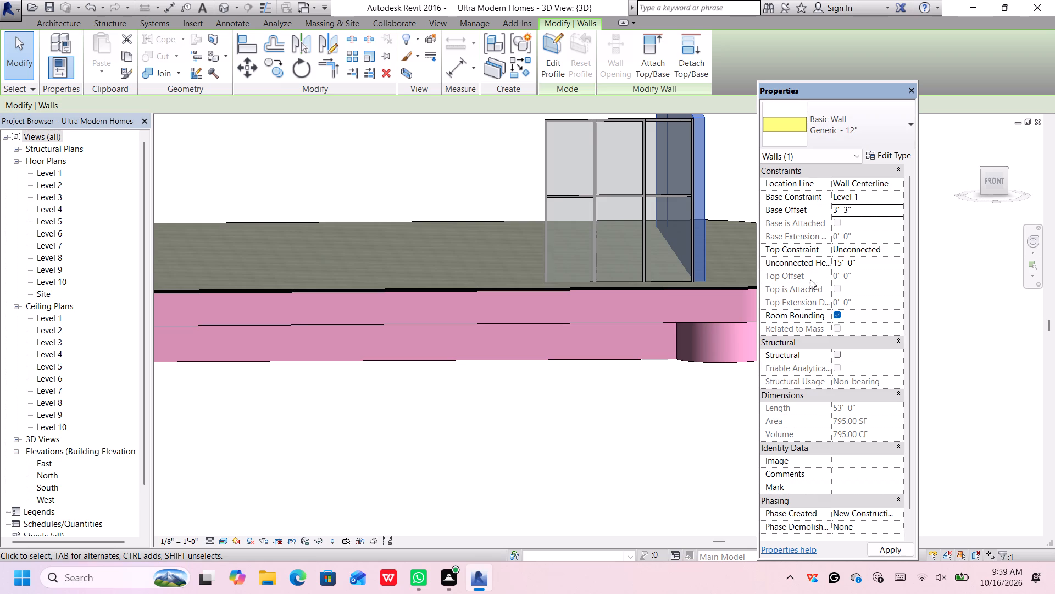
key(Return)
click(684, 408)
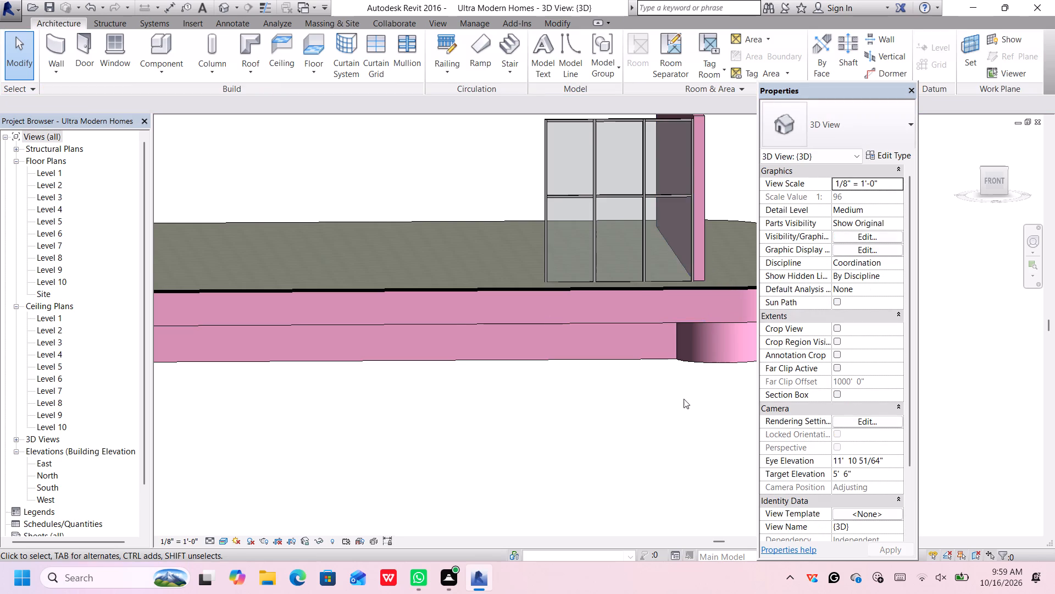
Set the base offset of the Storefront curtain wall to 3' 3" and deselect it.
scroll(681, 355, down, 4)
scroll(681, 228, down, 2)
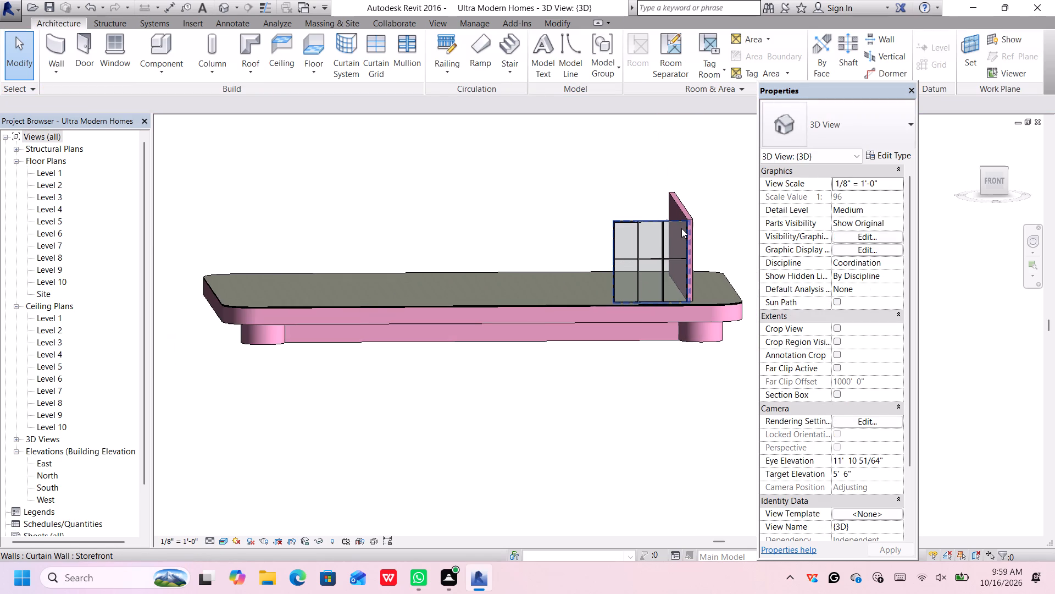
click(681, 228)
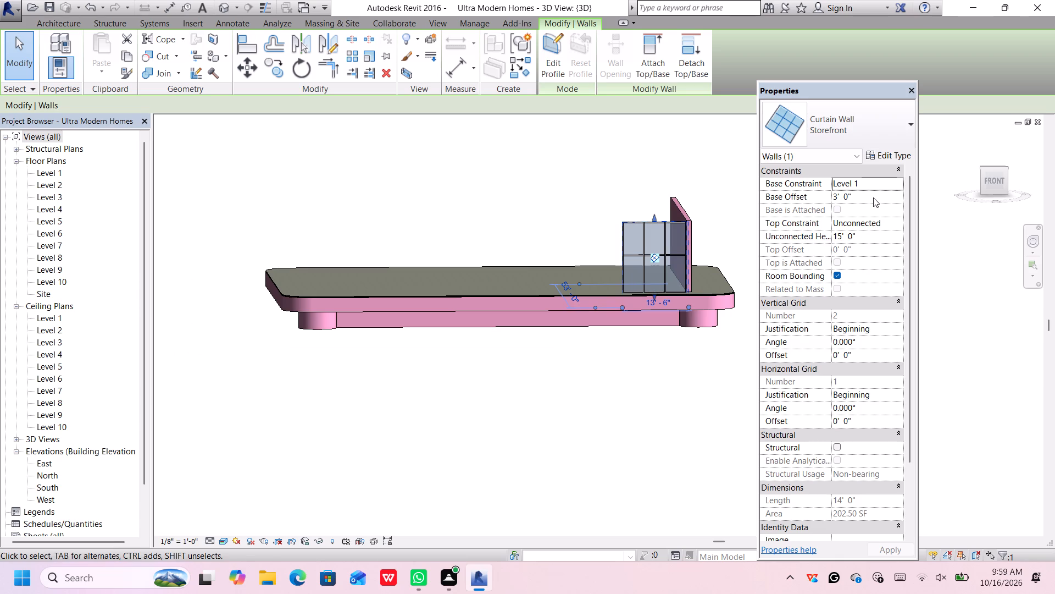
click(849, 199)
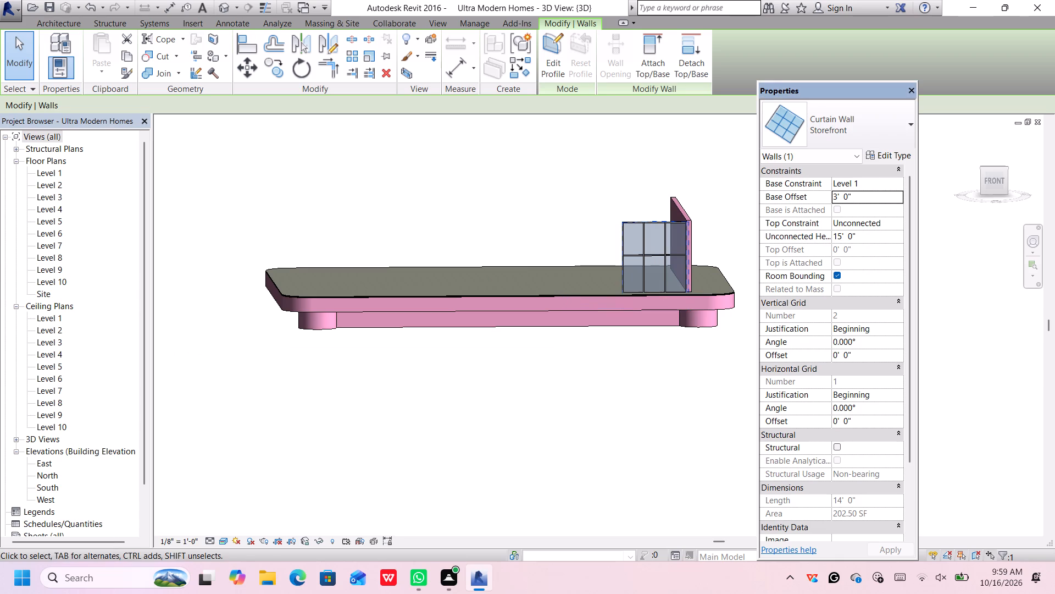
key(BackSpace)
key(3)
key(Return)
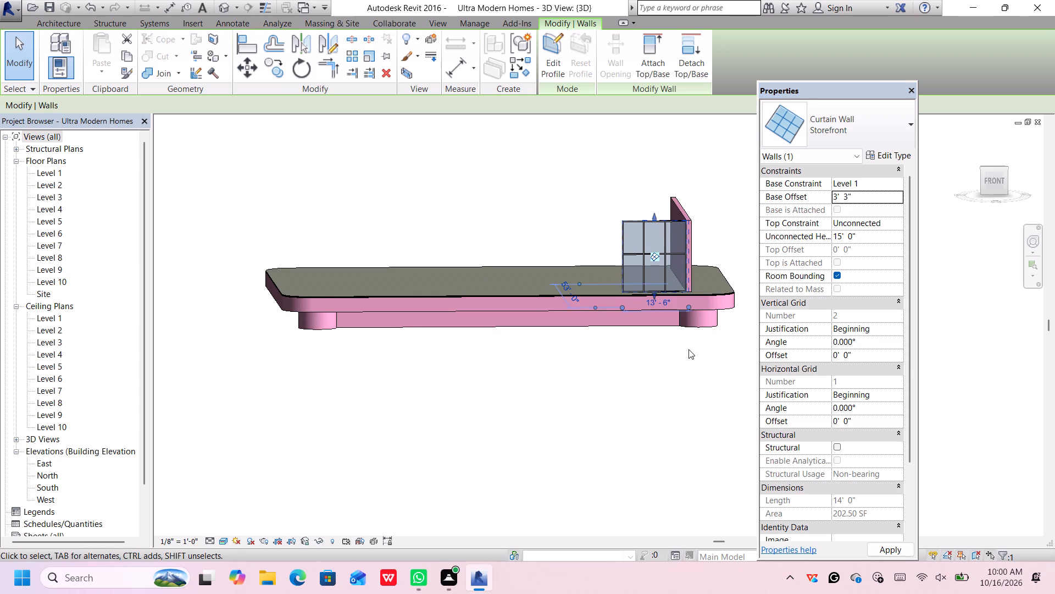
click(699, 393)
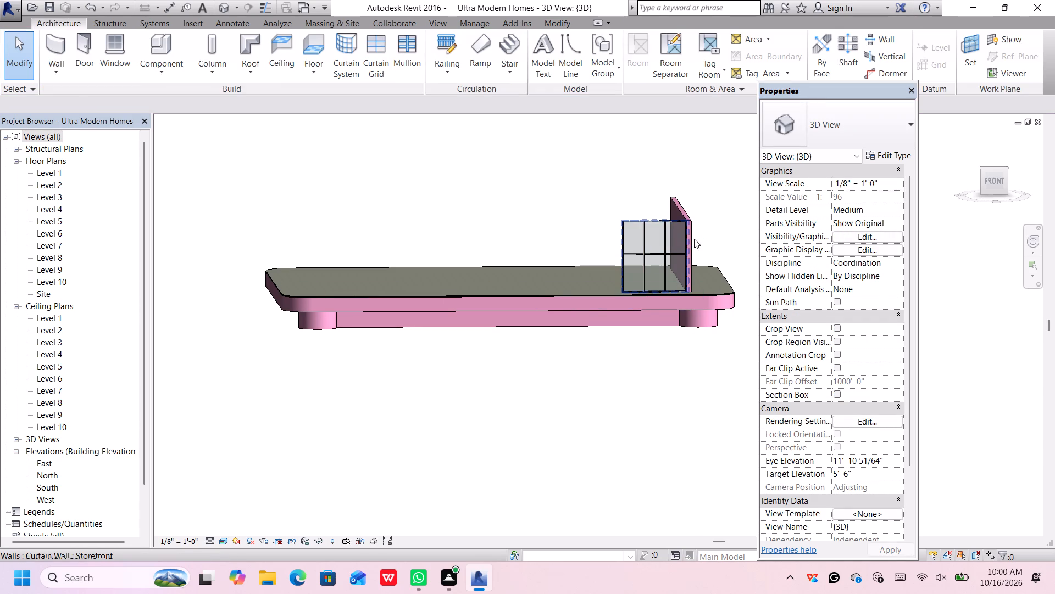
Nudge the pink east wall about 4' further east, stretching the joined Storefront curtain wall to 18' long.
click(680, 209)
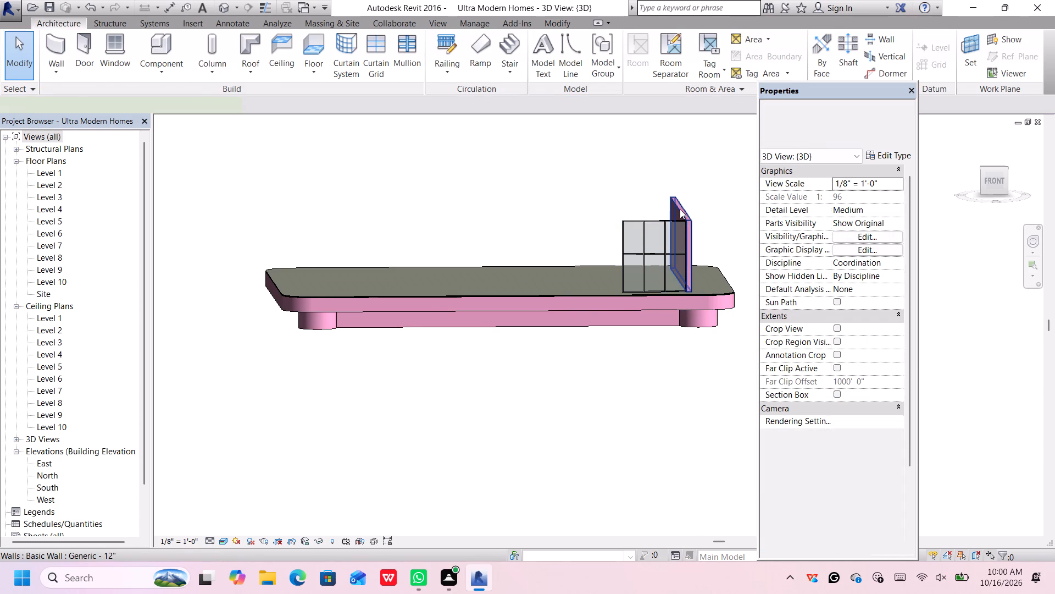
key(Right)
key(Right)
key(Right)
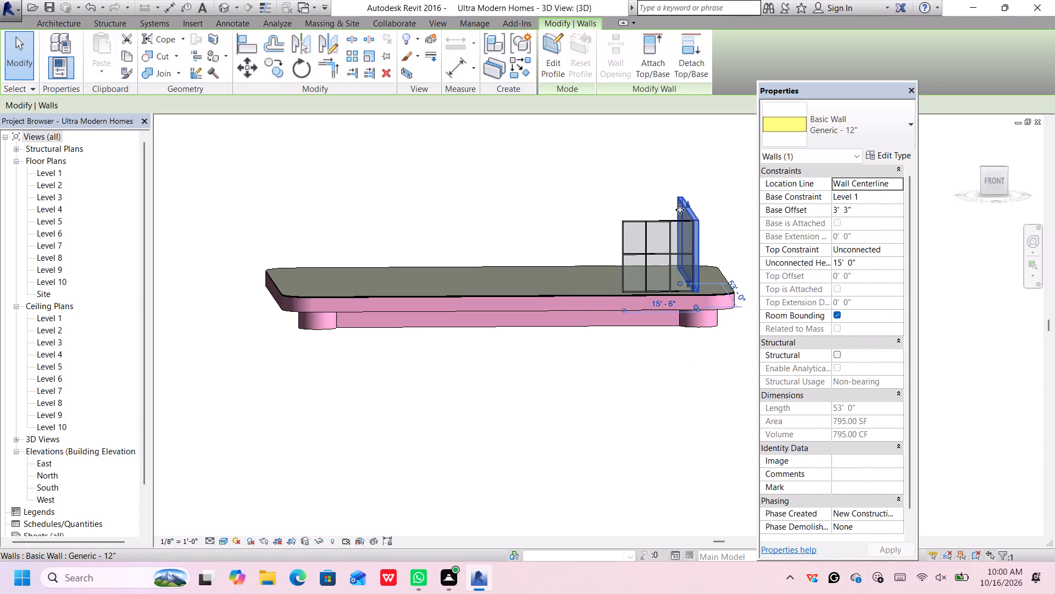
key(Right)
key(Right)
key(Right)
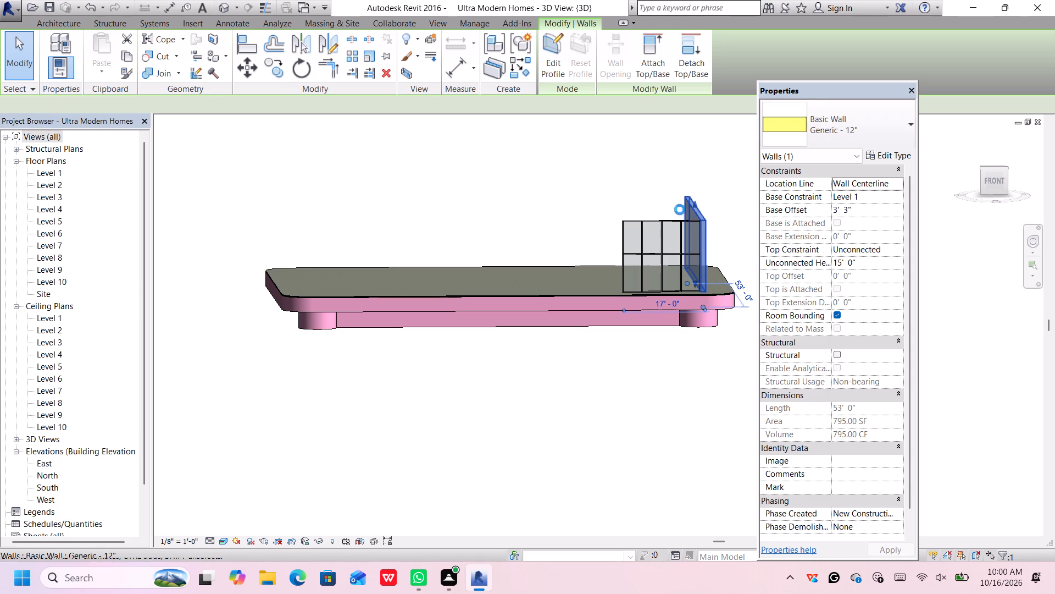
key(Right)
key(Right)
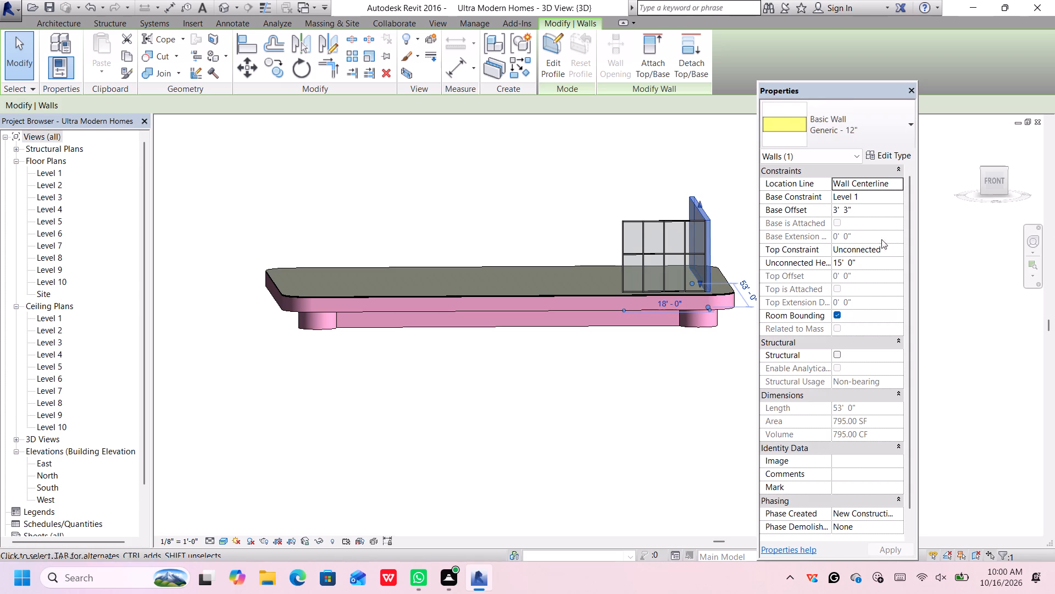
In the straight front view, dismiss the Autodesk notice and set the pink east wall's unconnected height to 12'.
click(994, 179)
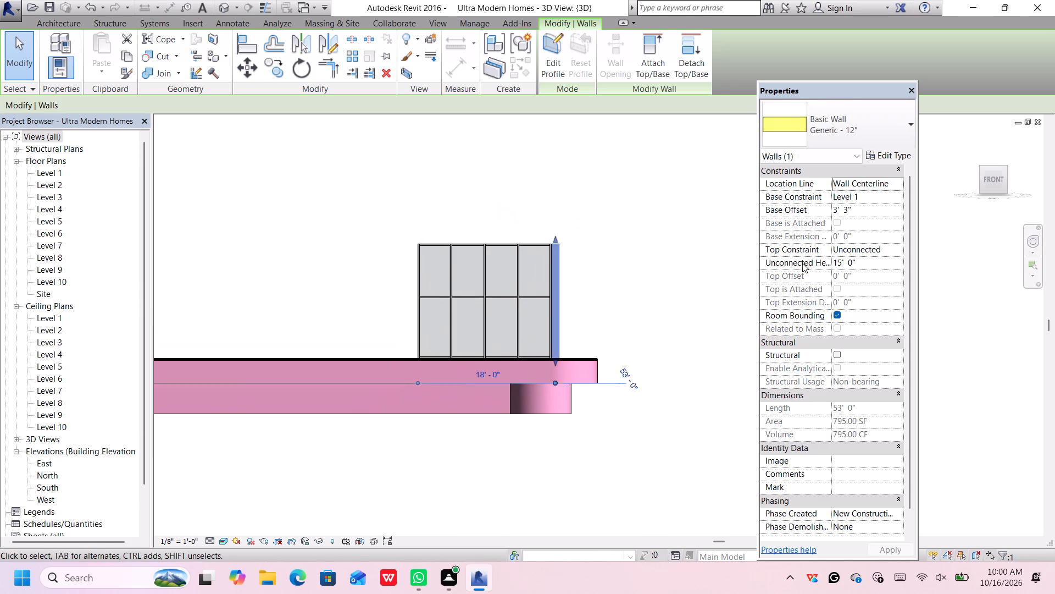
scroll(664, 315, down, 5)
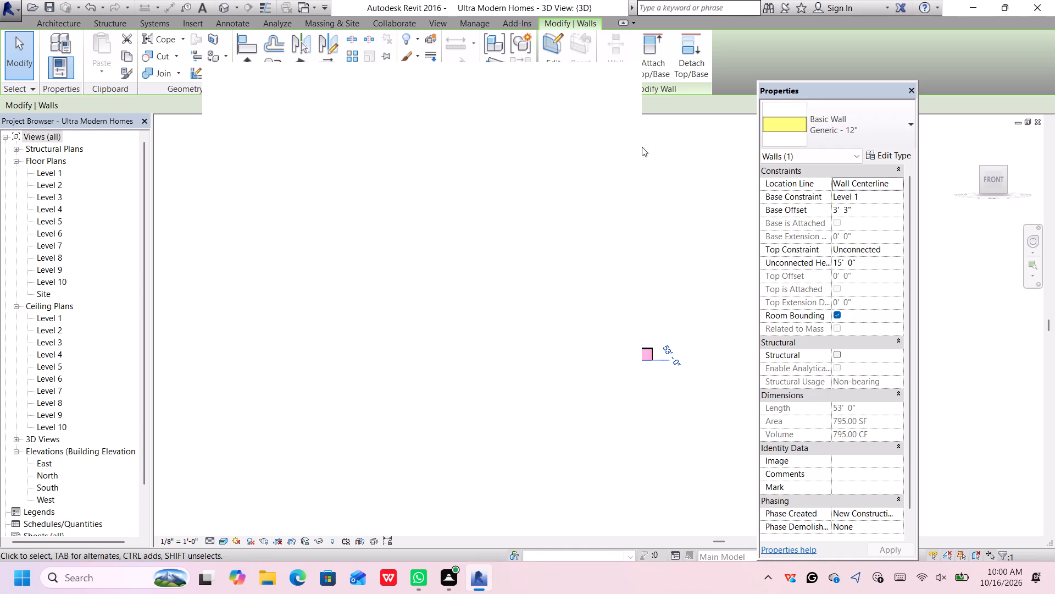
click(612, 74)
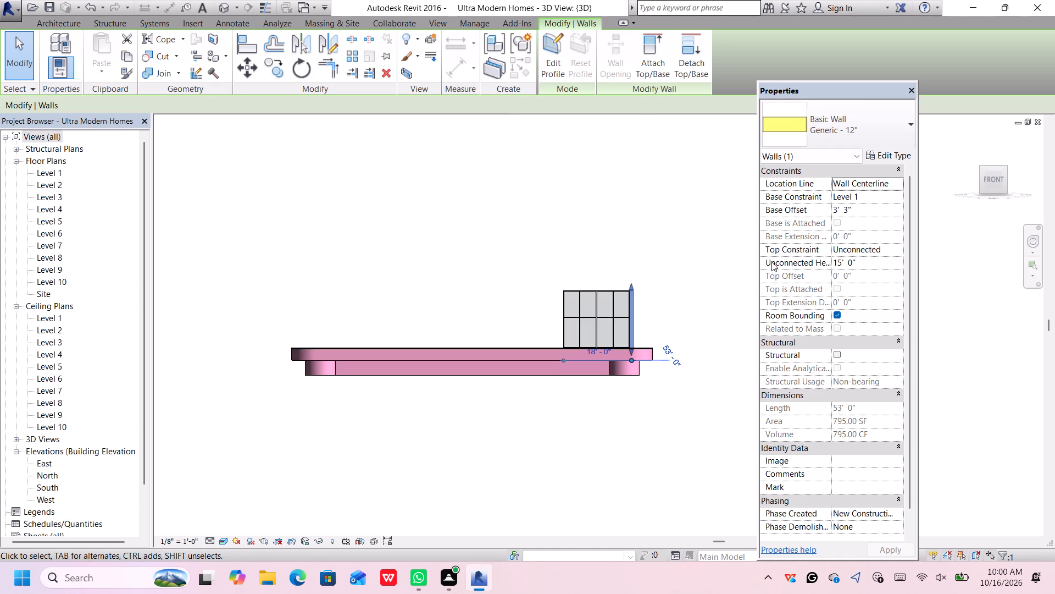
click(860, 265)
key(BackSpace)
key(BackSpace)
key(BackSpace)
key(BackSpace)
key(BackSpace)
key(BackSpace)
key(BackSpace)
key(BackSpace)
key(BackSpace)
key(BackSpace)
key(BackSpace)
key(BackSpace)
key(BackSpace)
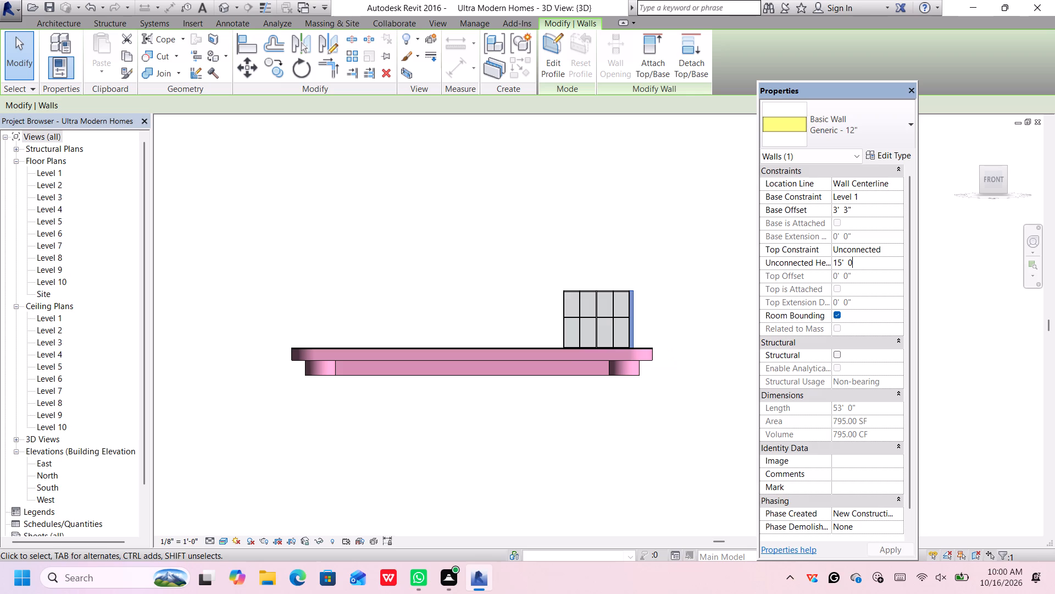
text(12')
key(Return)
key(Return)
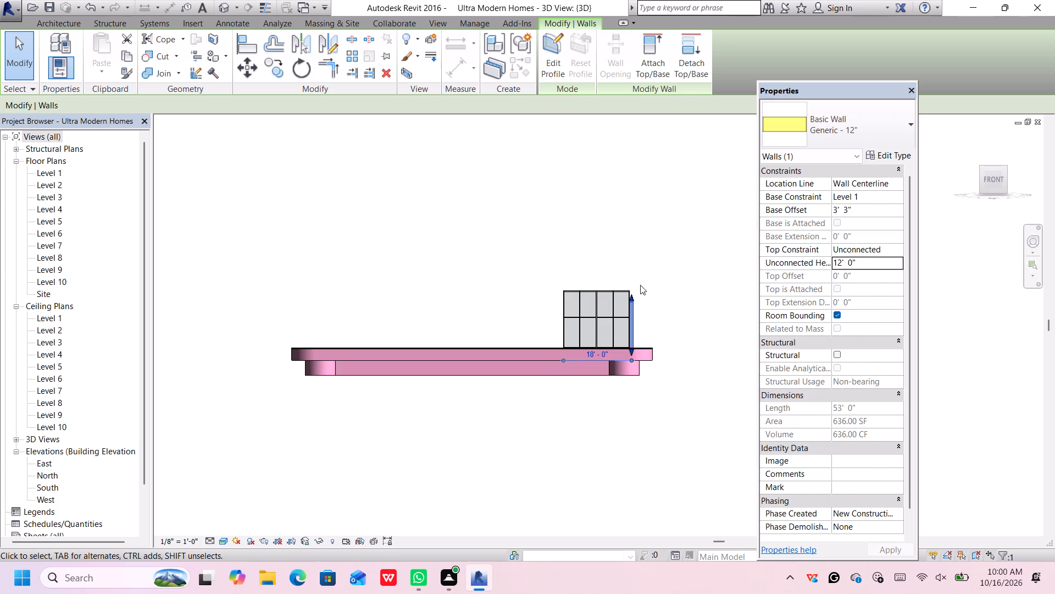
click(643, 311)
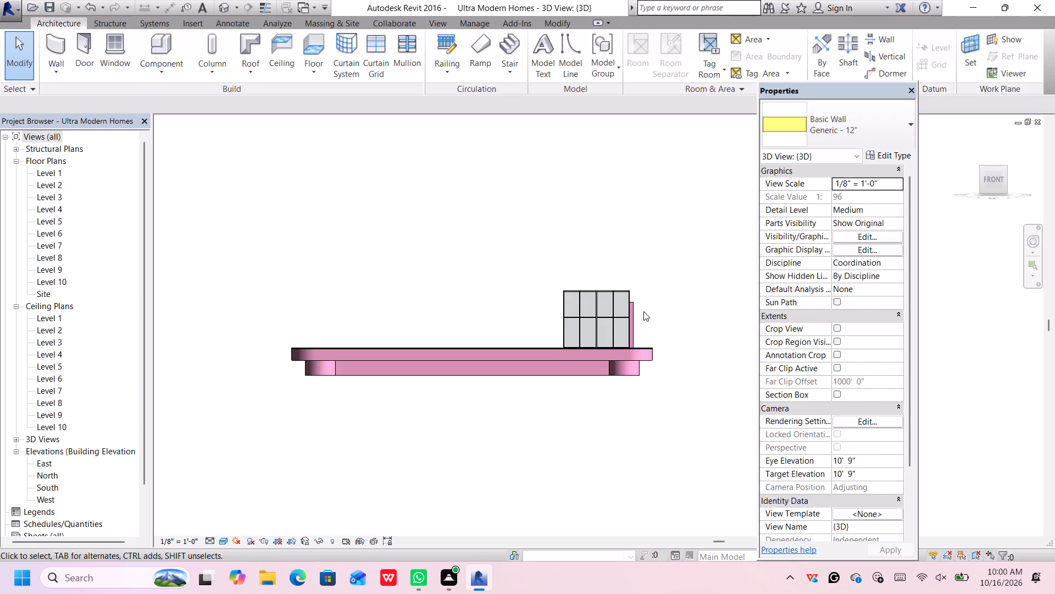
Set the unconnected height of the Storefront curtain wall to 12' to match the pink east wall.
click(620, 290)
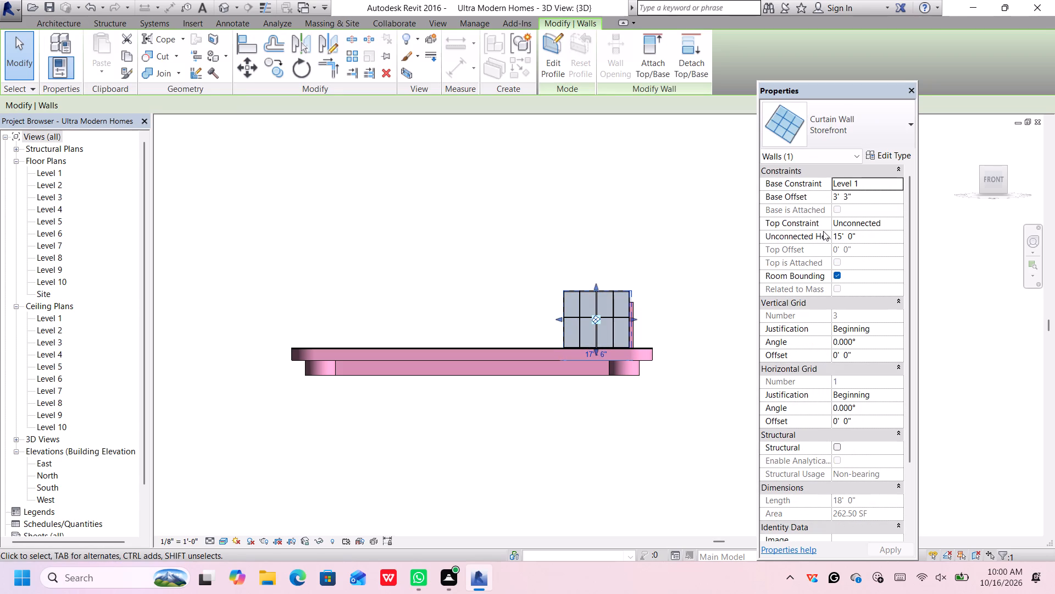
click(857, 234)
key(BackSpace)
key(BackSpace)
key(BackSpace)
key(BackSpace)
key(BackSpace)
key(BackSpace)
key(BackSpace)
key(BackSpace)
key(BackSpace)
key(BackSpace)
key(BackSpace)
key(BackSpace)
key(BackSpace)
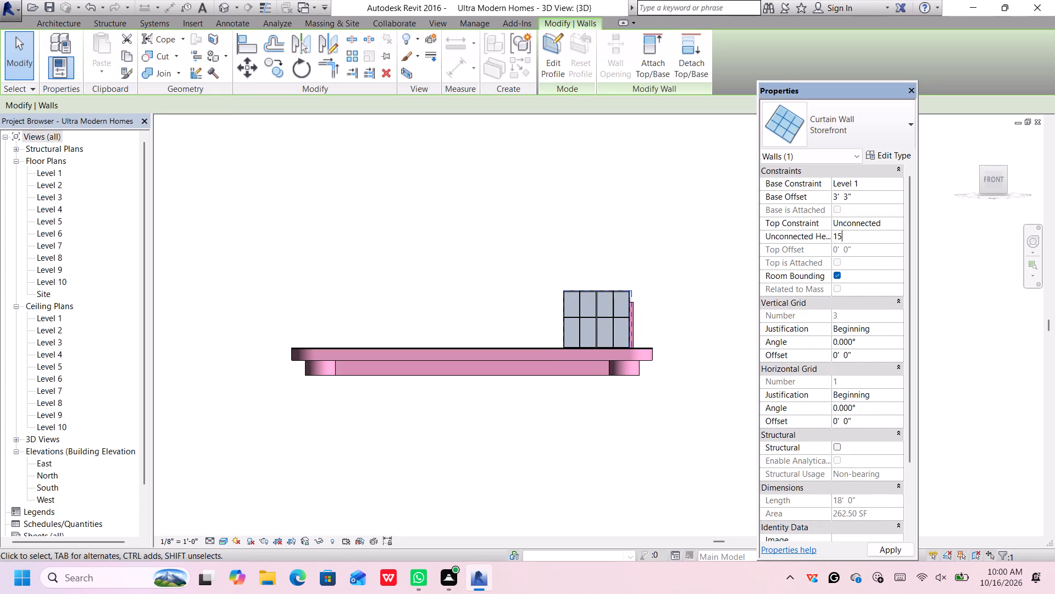
text(12)
key(apostrophe)
key(Return)
key(Return)
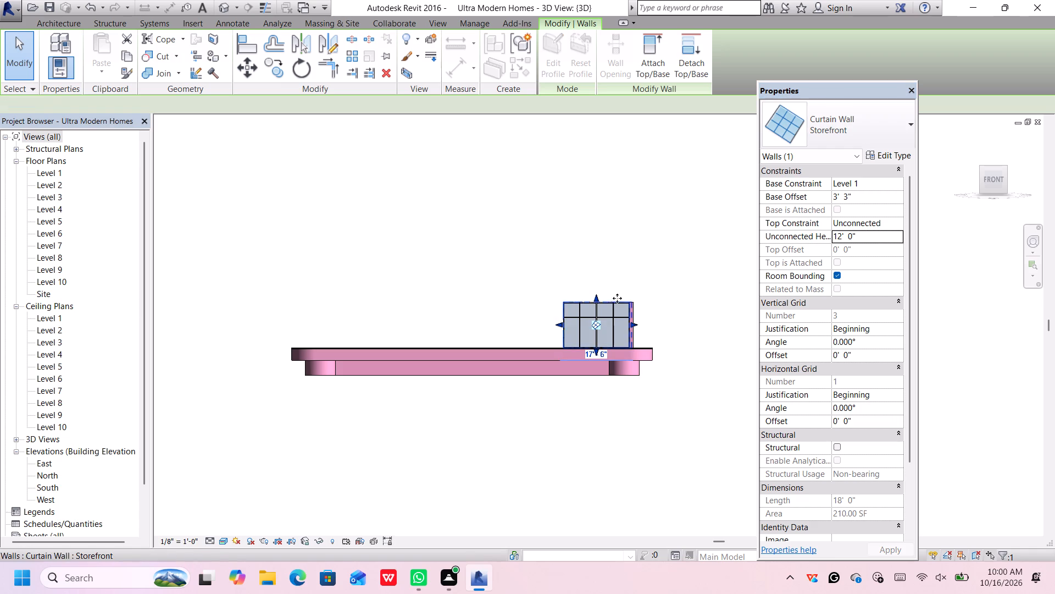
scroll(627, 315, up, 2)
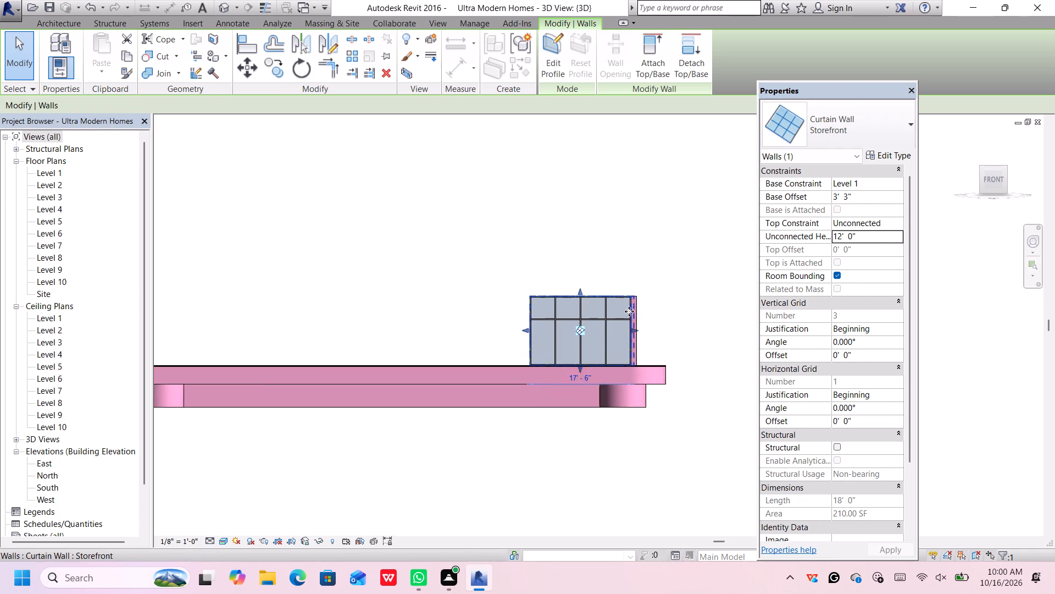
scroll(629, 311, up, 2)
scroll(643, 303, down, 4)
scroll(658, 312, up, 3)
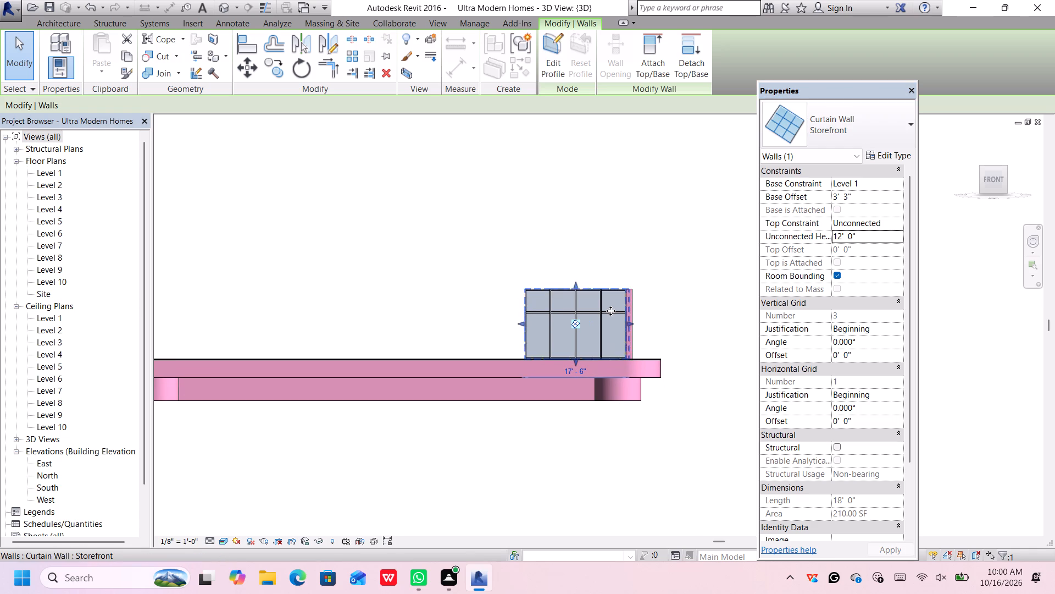
Nudge the pink east wall about 1' further east in the front view and deselect it.
scroll(617, 302, down, 3)
scroll(628, 295, up, 4)
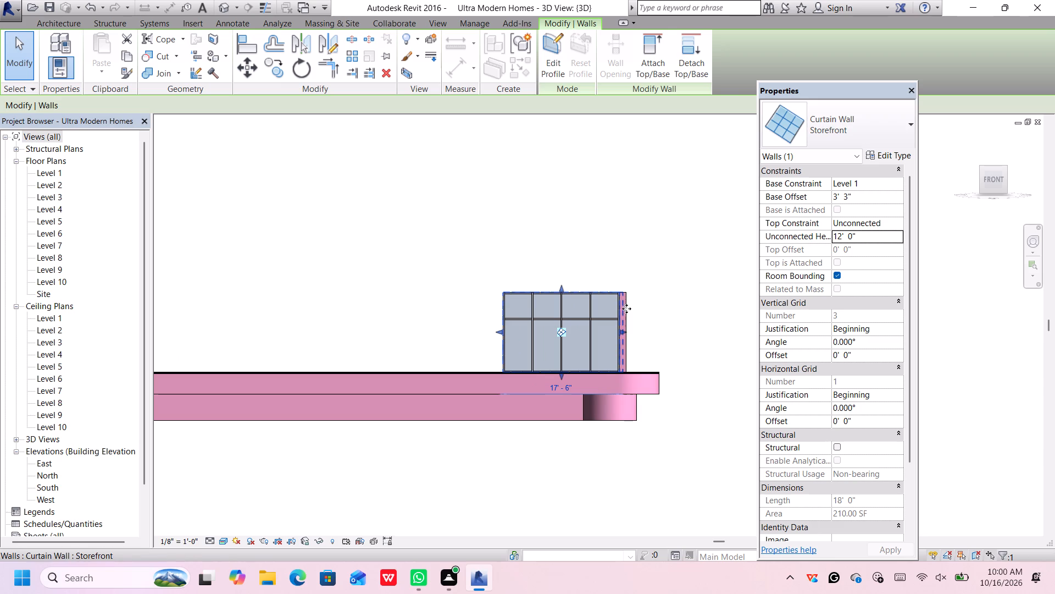
scroll(636, 271, down, 4)
click(644, 295)
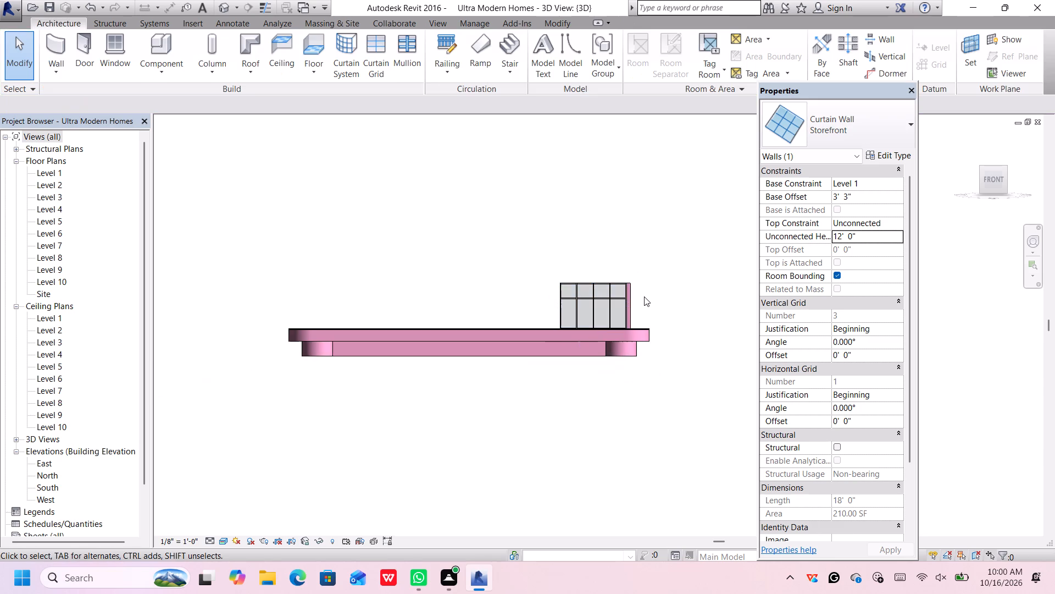
click(630, 303)
click(640, 282)
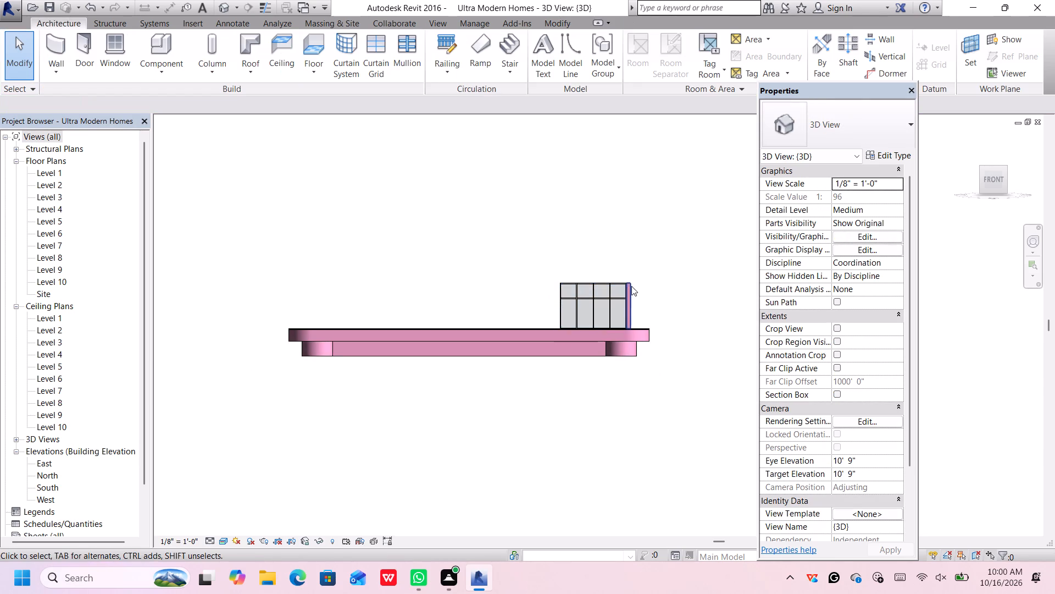
scroll(631, 287, up, 14)
click(624, 289)
scroll(625, 289, down, 9)
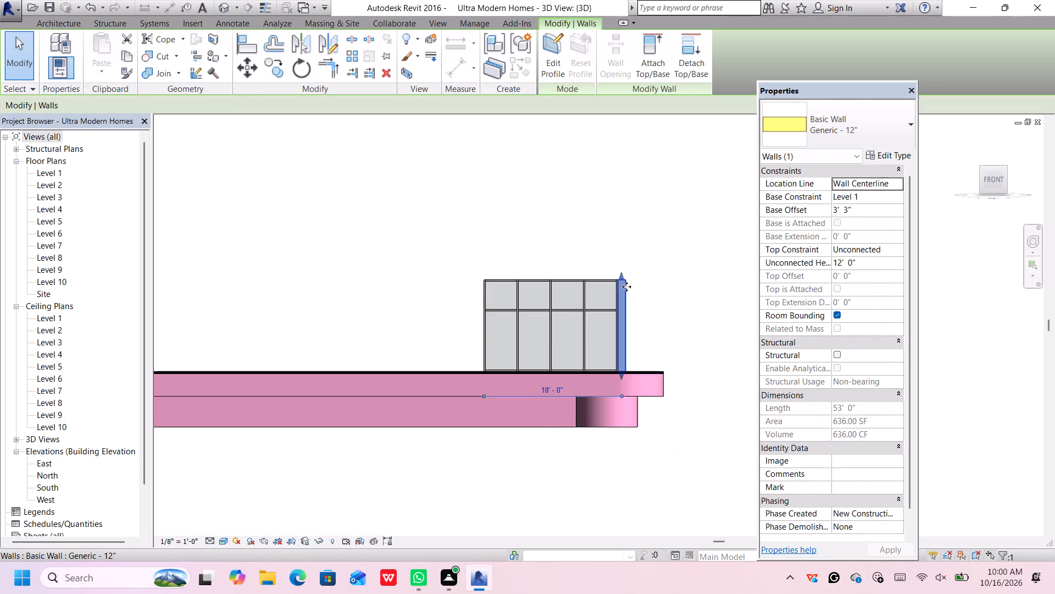
scroll(626, 287, down, 3)
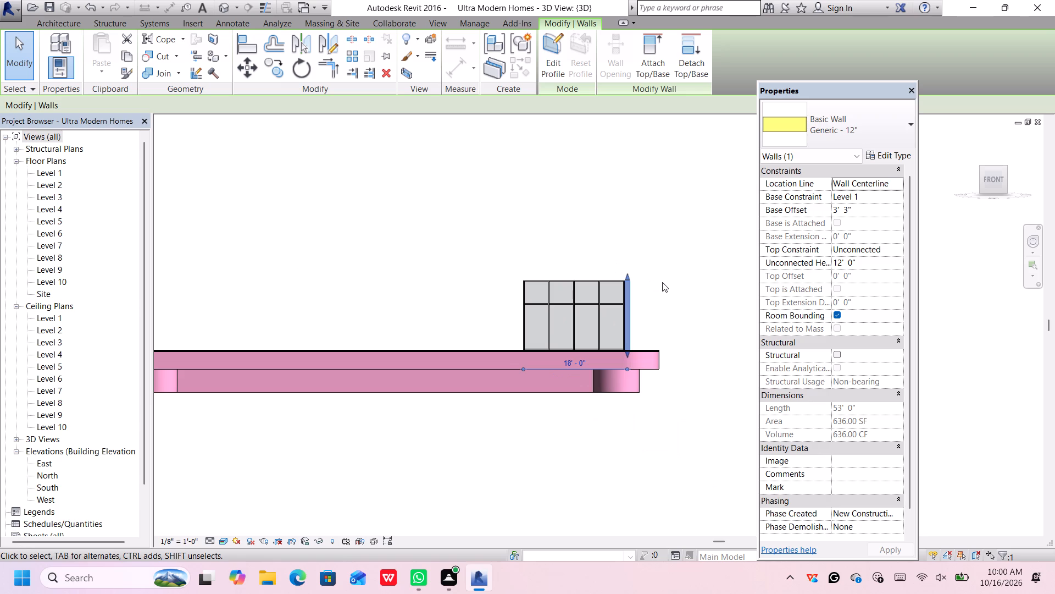
key(Right)
key(Right)
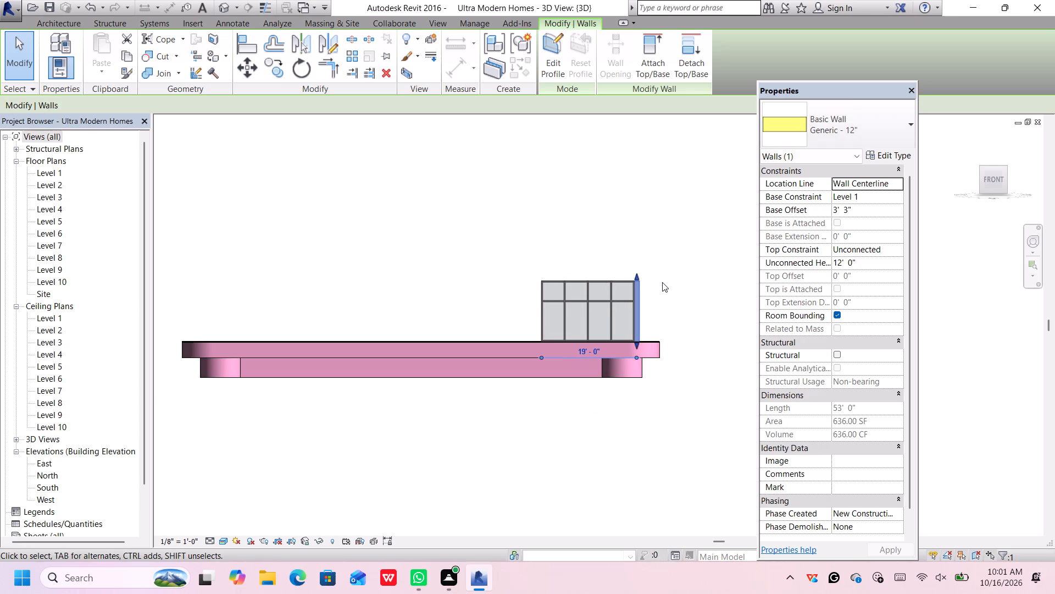
click(662, 282)
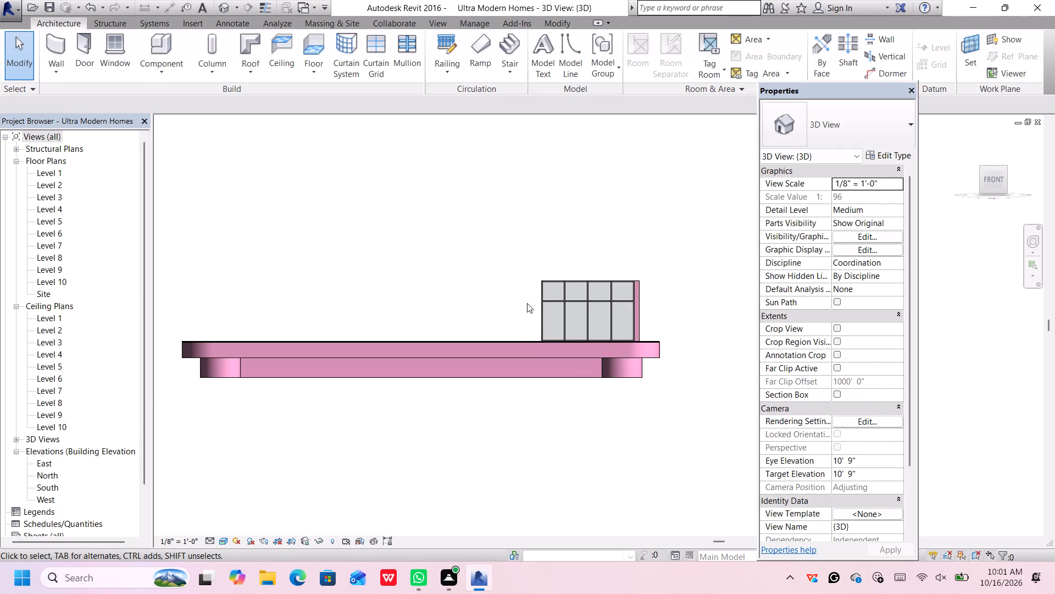
Nudge the Storefront curtain wall east towards the pink east wall, shortening it to a length of 10' 6".
click(538, 301)
key(Right)
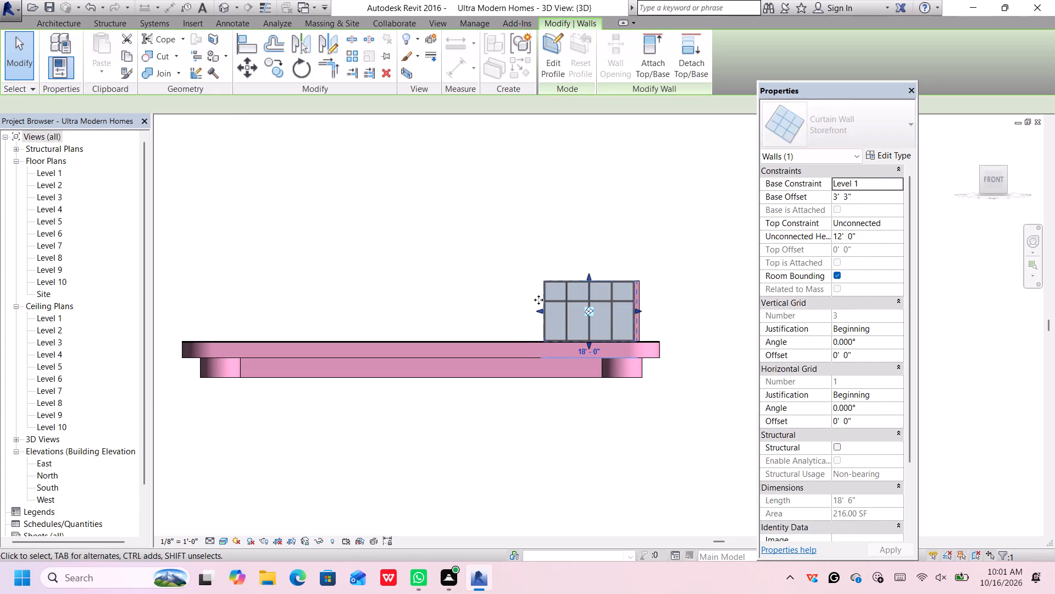
key(Right)
key(Right)
key(Right)
key(Right)
key(Right)
key(Right)
key(Right)
key(Right)
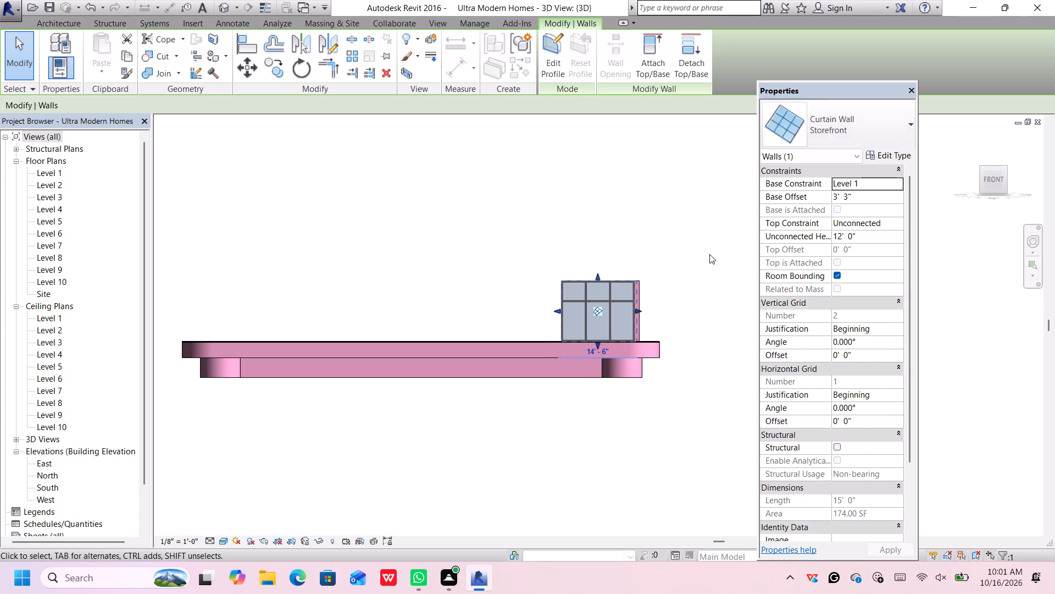
key(Right)
key(Right)
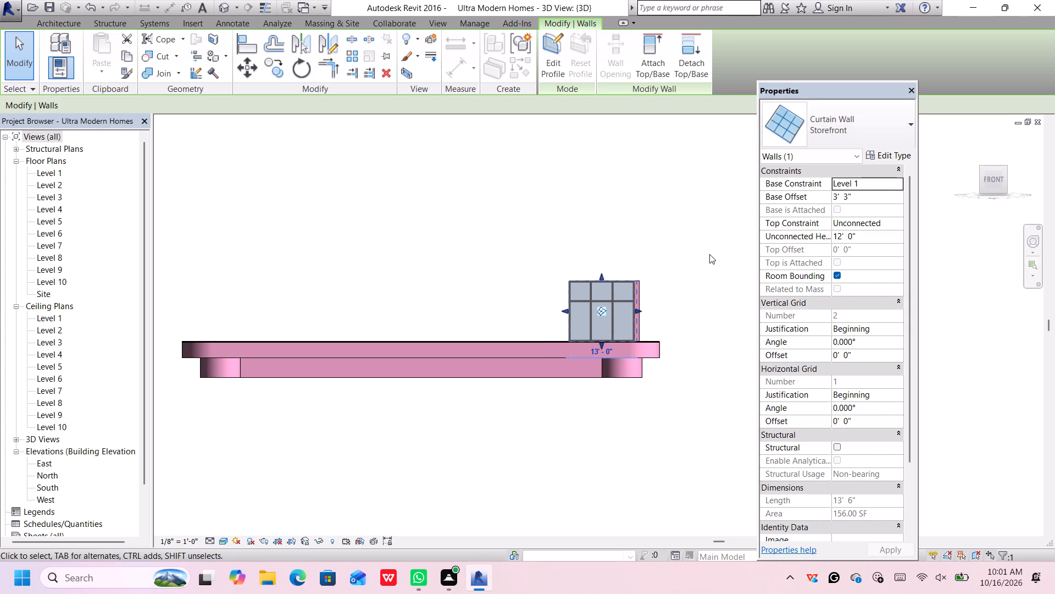
key(Right)
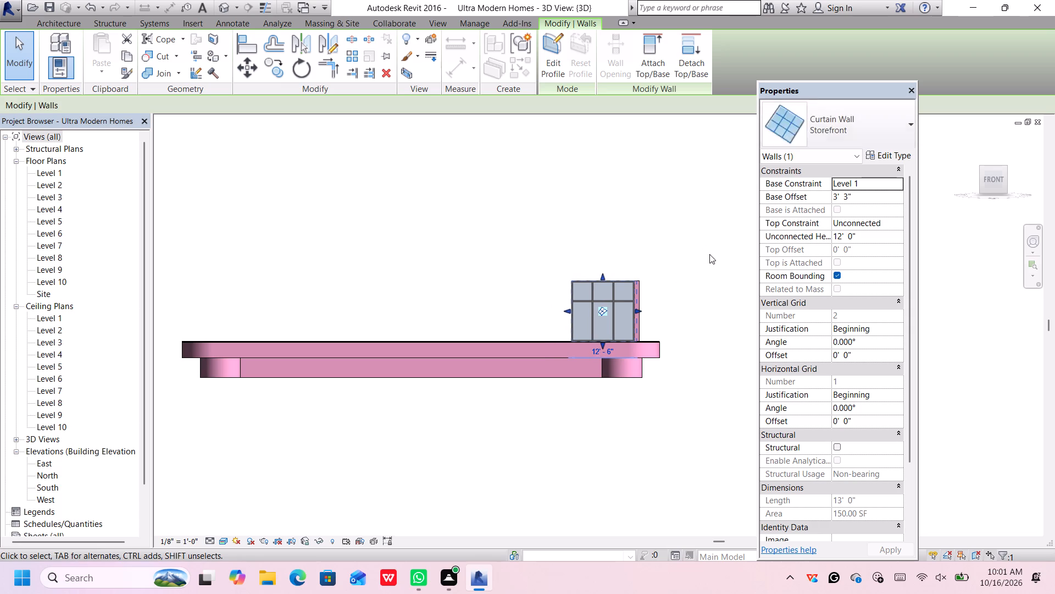
key(Right)
key(Right)
key(Right)
key(Right)
key(Right)
key(Right)
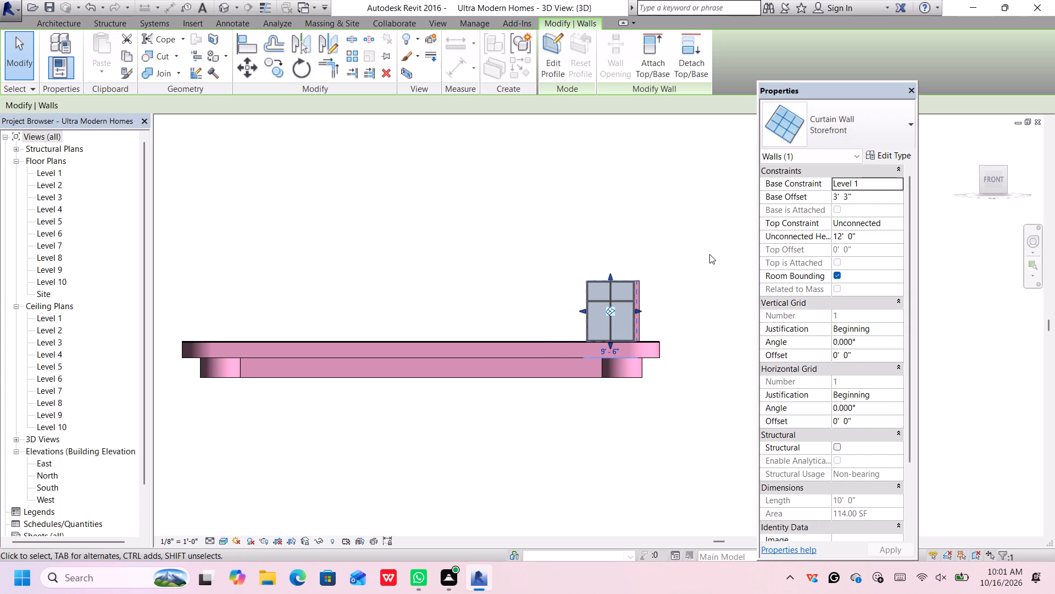
key(Left)
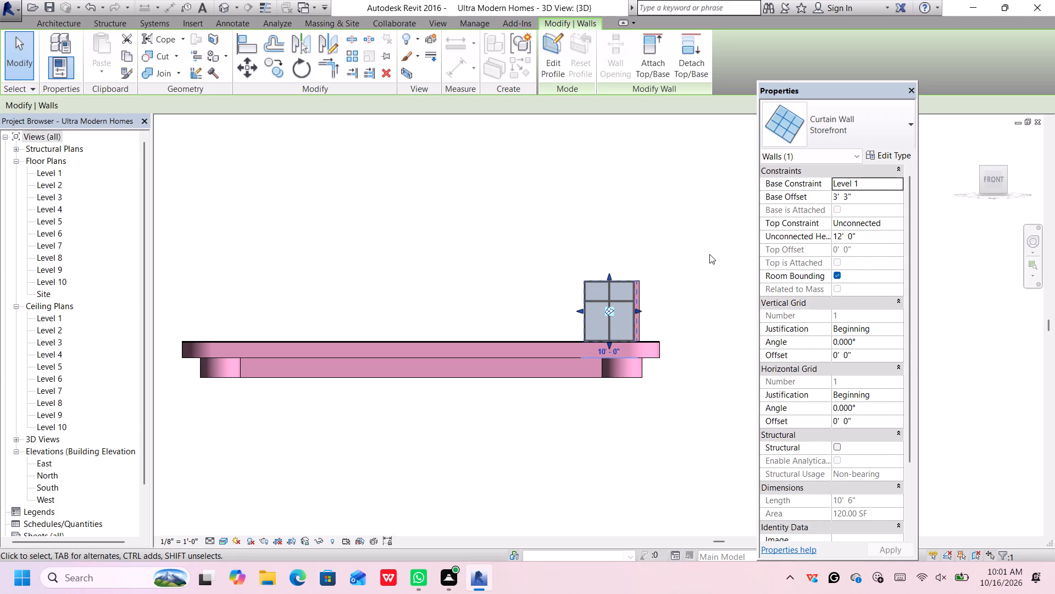
Dismiss the Autodesk notice and deselect the Storefront curtain wall.
scroll(695, 251, down, 1)
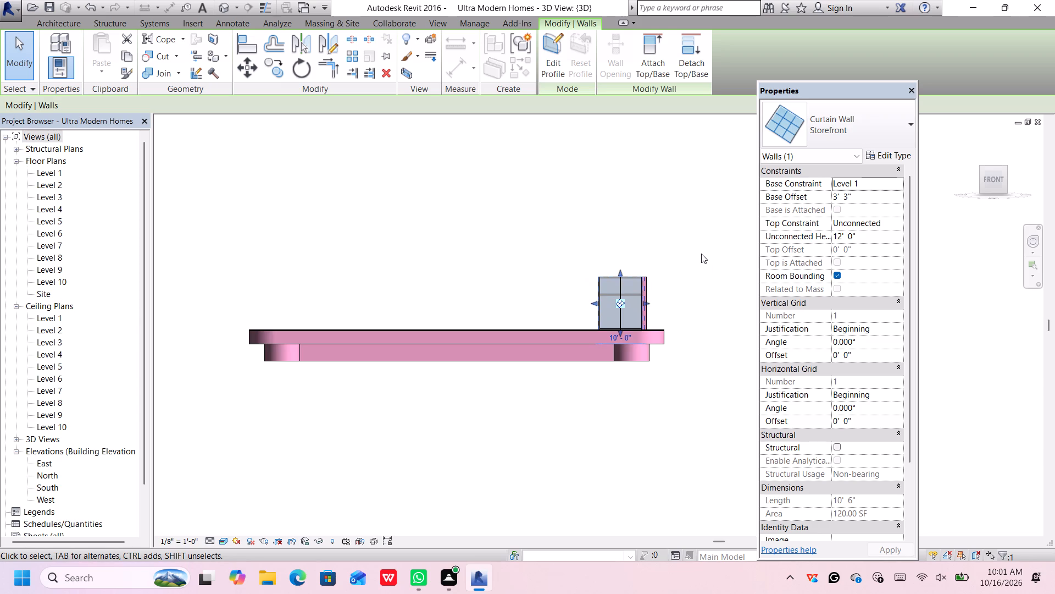
middle_drag(676, 275, 706, 297)
middle_click(706, 297)
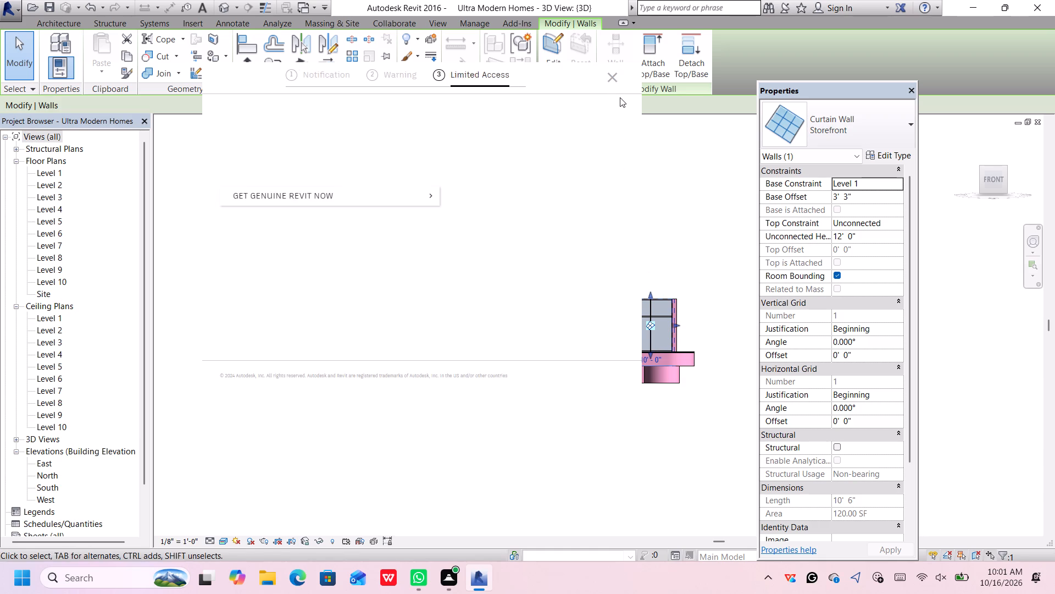
click(613, 77)
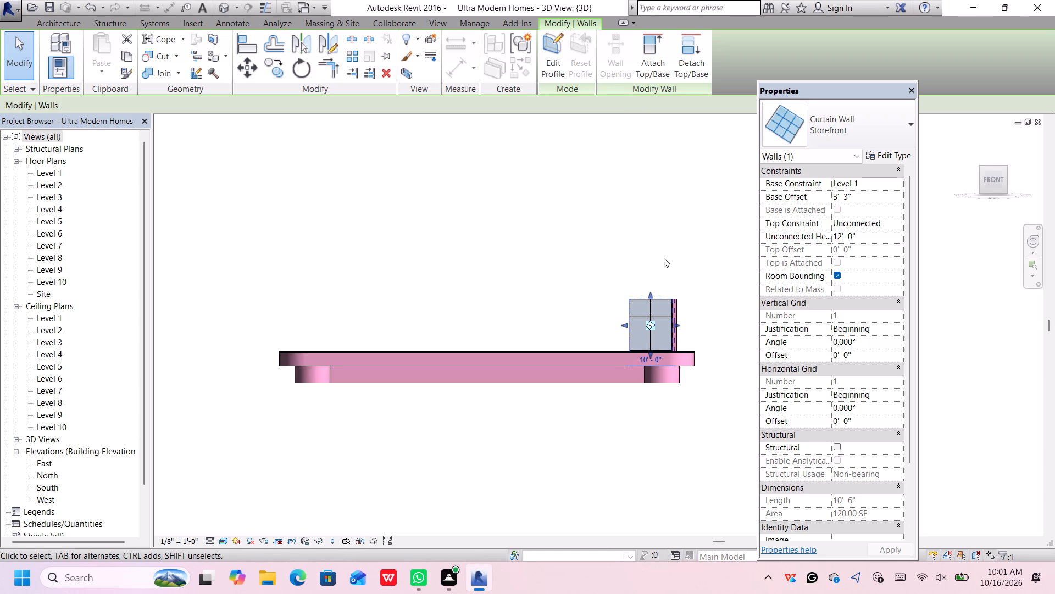
click(692, 316)
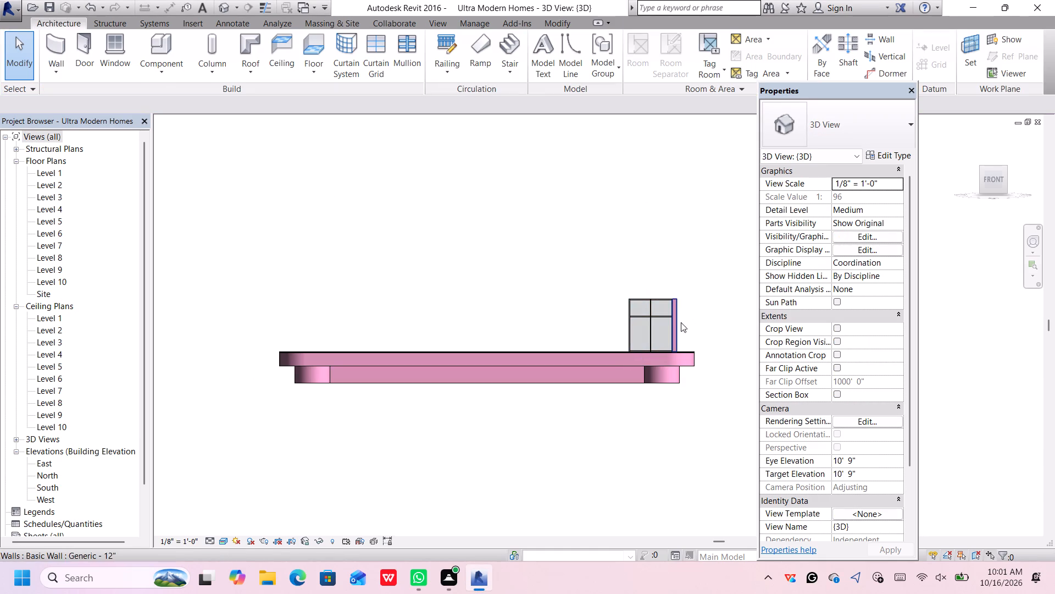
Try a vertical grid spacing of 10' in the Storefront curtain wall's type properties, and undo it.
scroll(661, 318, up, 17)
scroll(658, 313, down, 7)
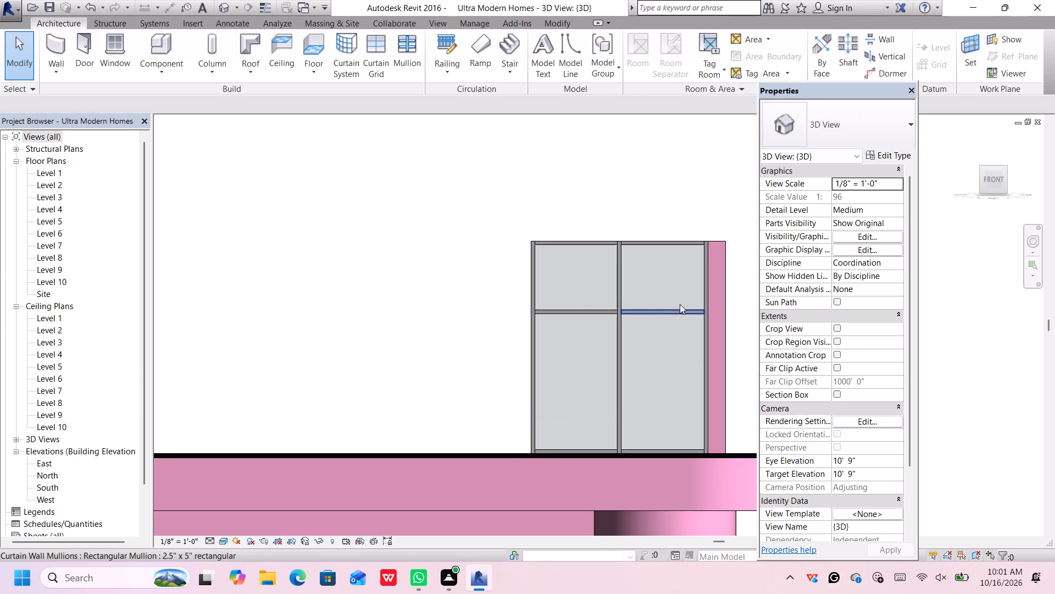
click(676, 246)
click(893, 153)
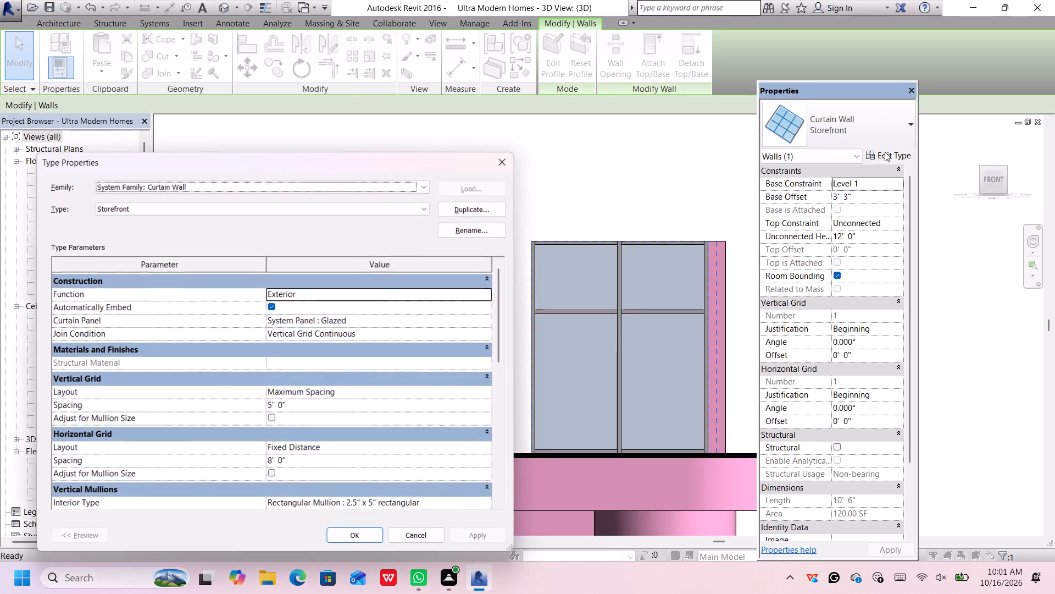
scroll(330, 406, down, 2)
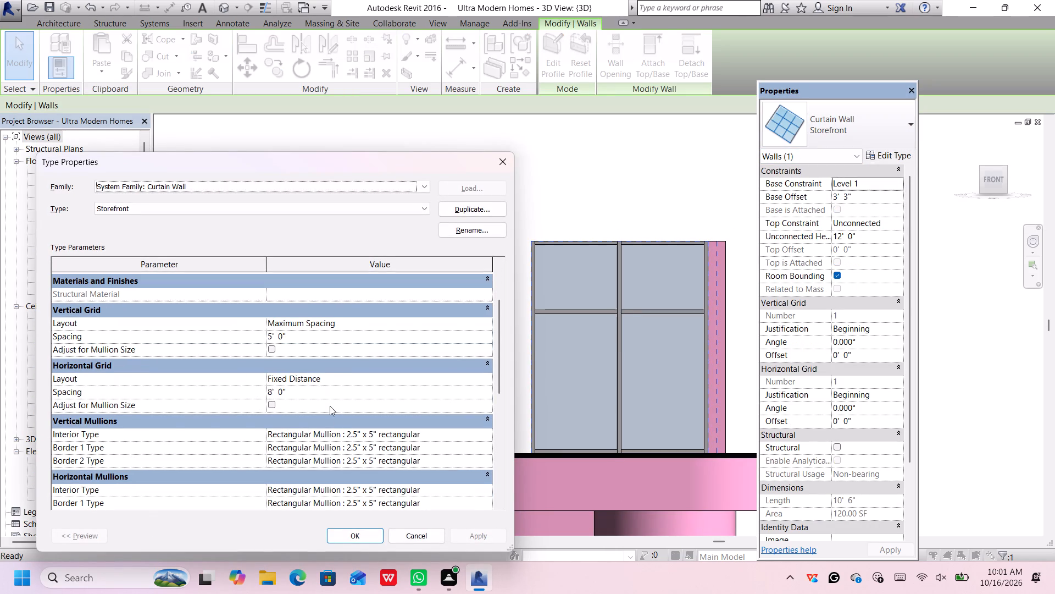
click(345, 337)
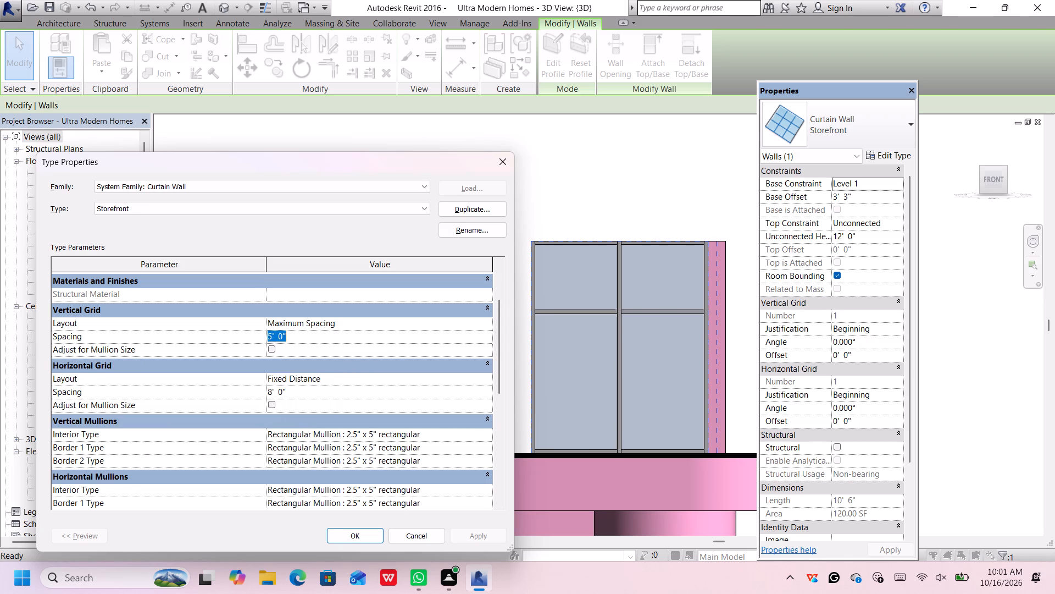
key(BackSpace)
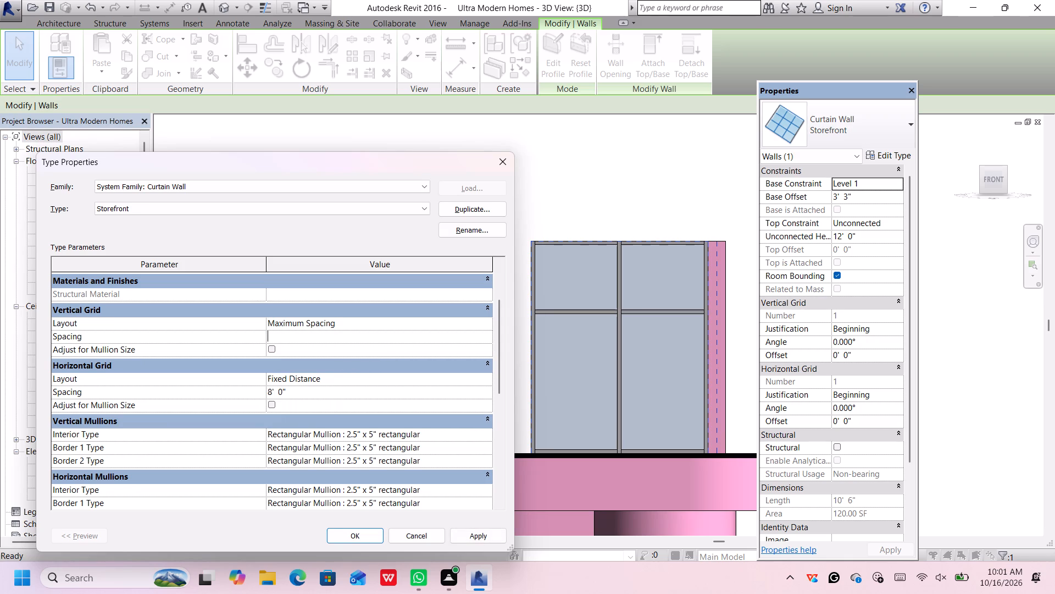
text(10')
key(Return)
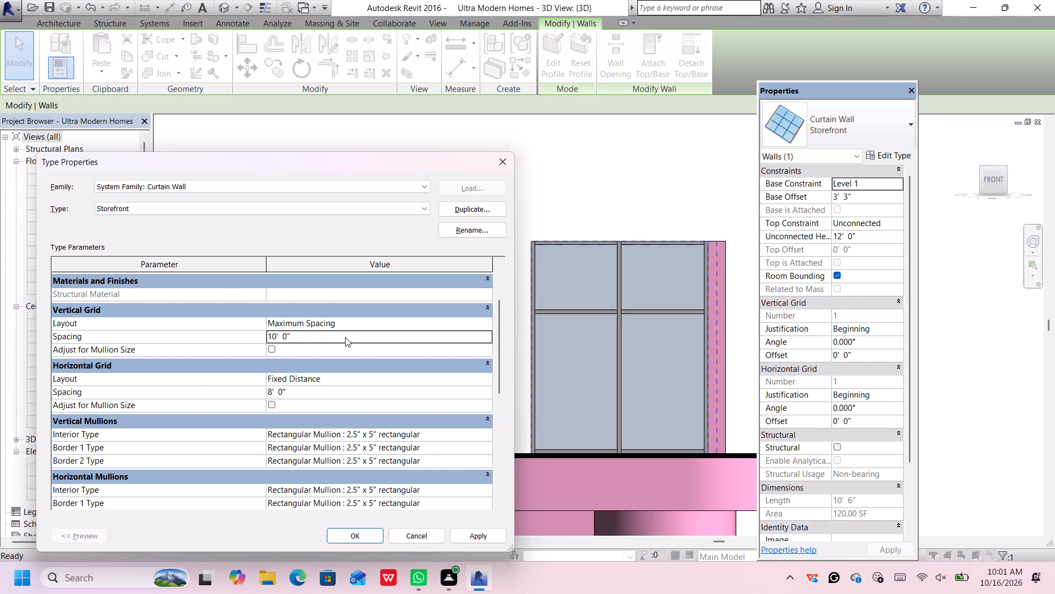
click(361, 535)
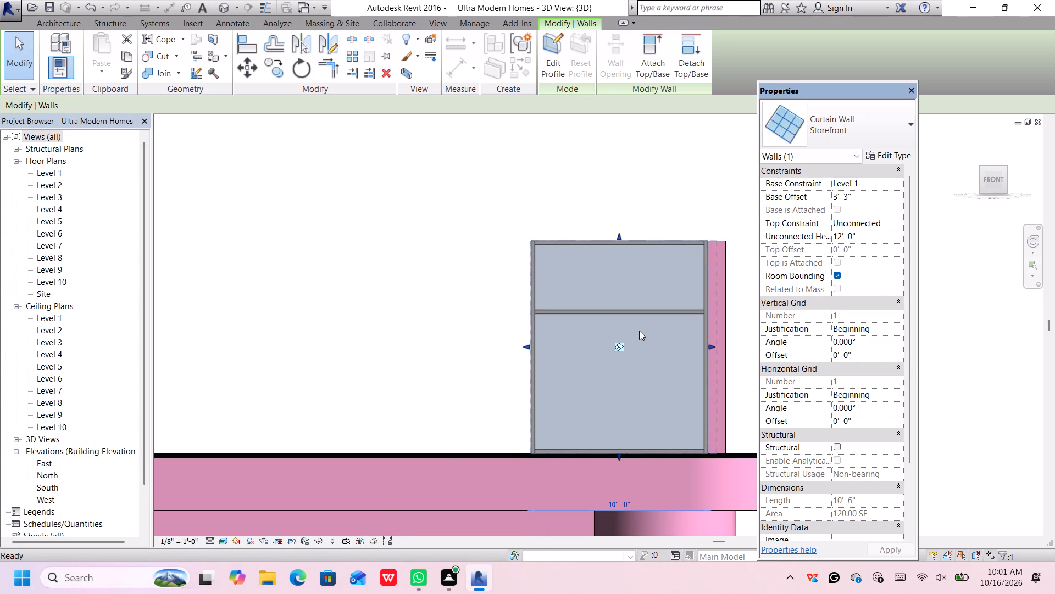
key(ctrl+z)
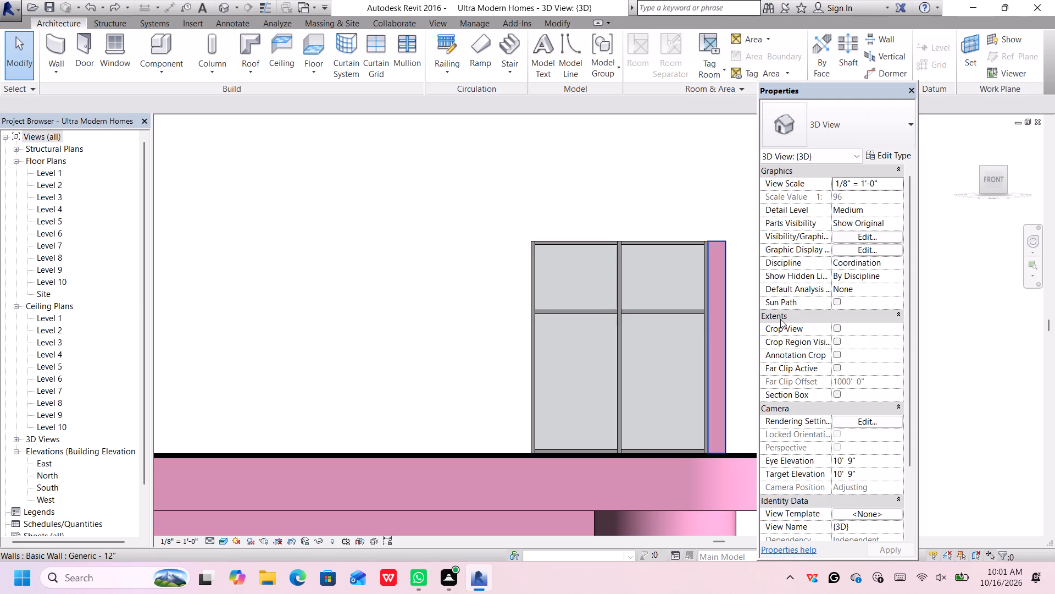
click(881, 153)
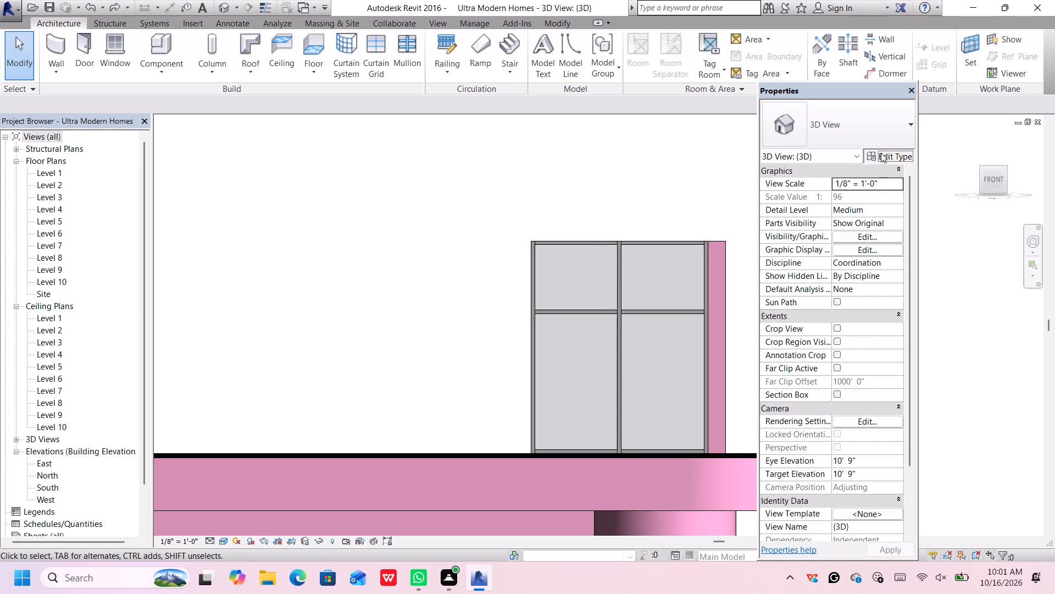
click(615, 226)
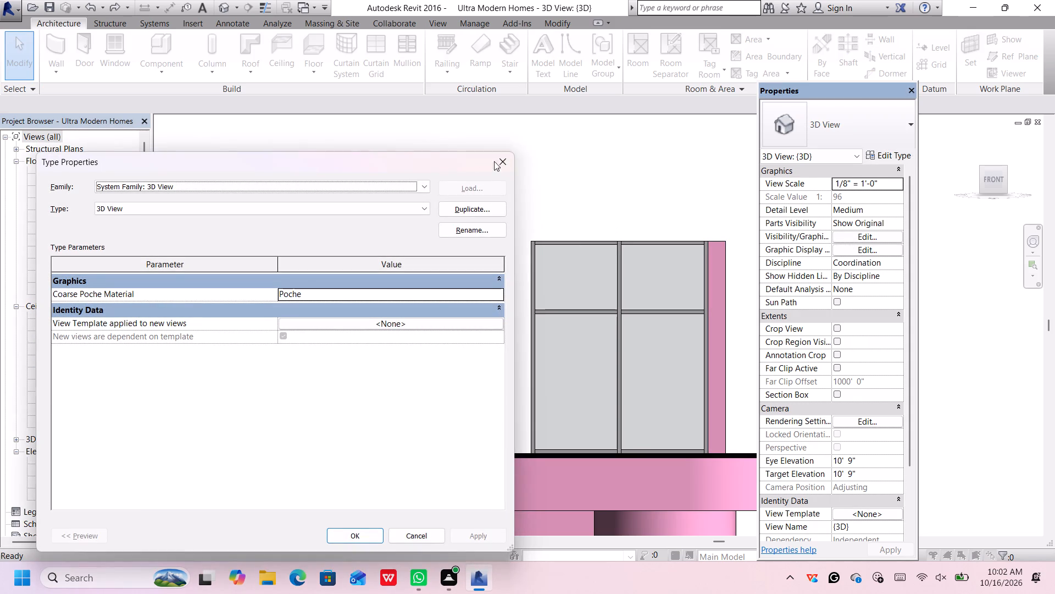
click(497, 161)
Set the horizontal grid spacing of the Storefront curtain wall type to 12' and apply it.
click(595, 239)
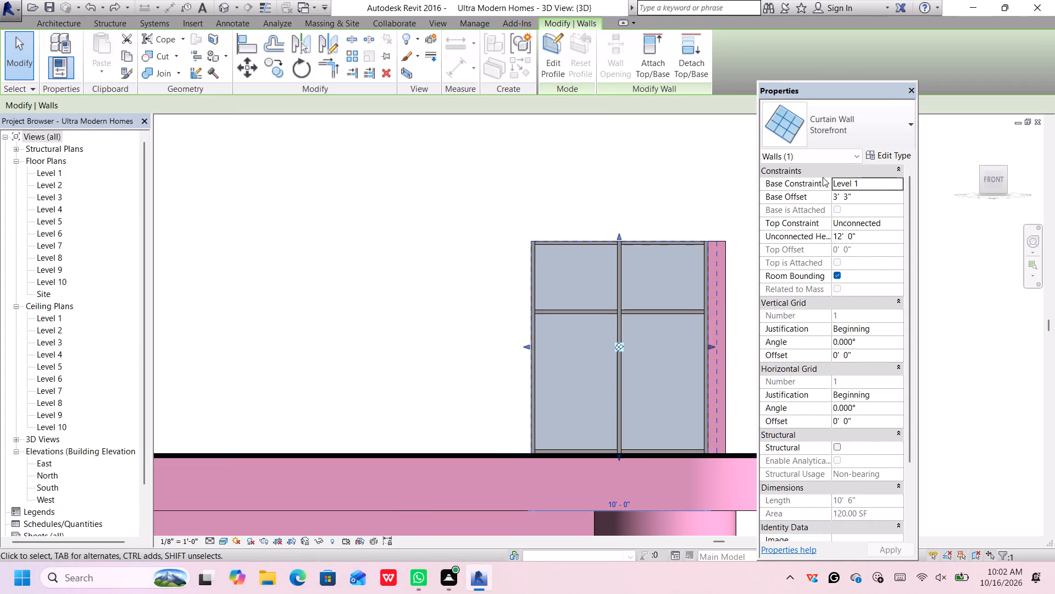
click(896, 156)
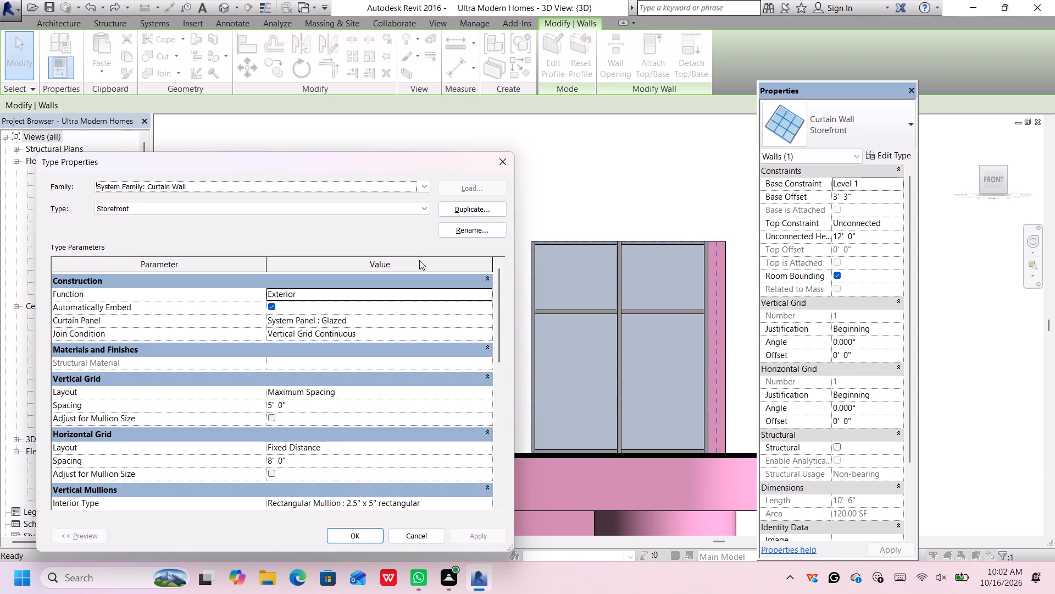
scroll(404, 388, down, 1)
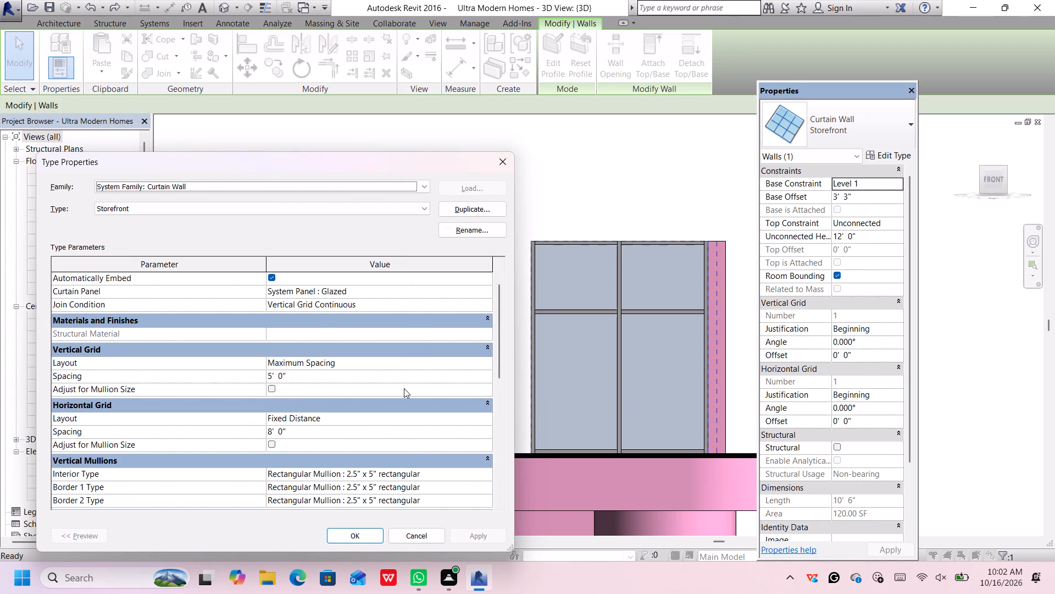
scroll(422, 369, down, 1)
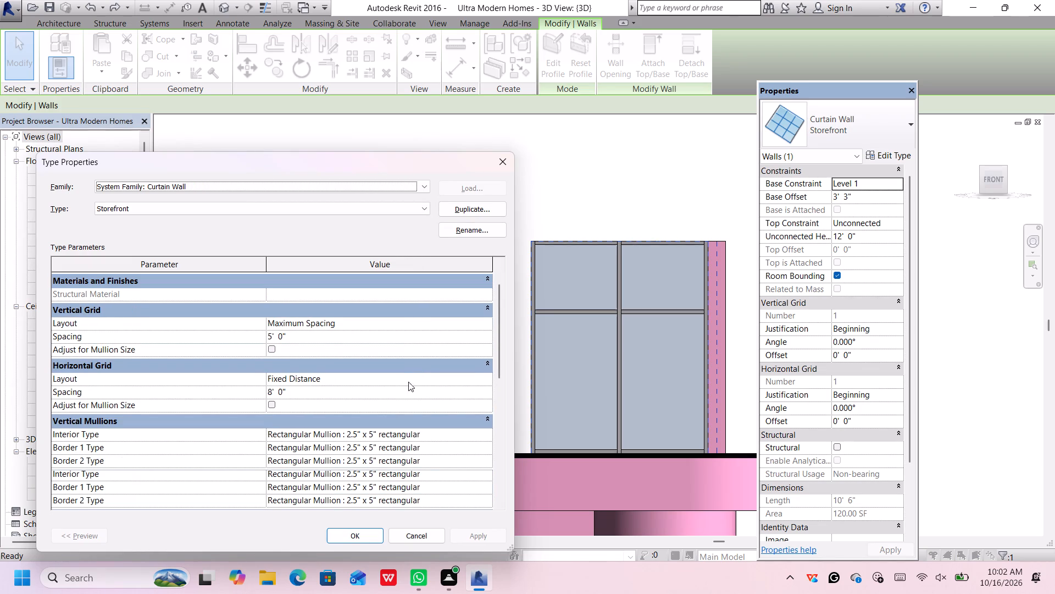
click(375, 395)
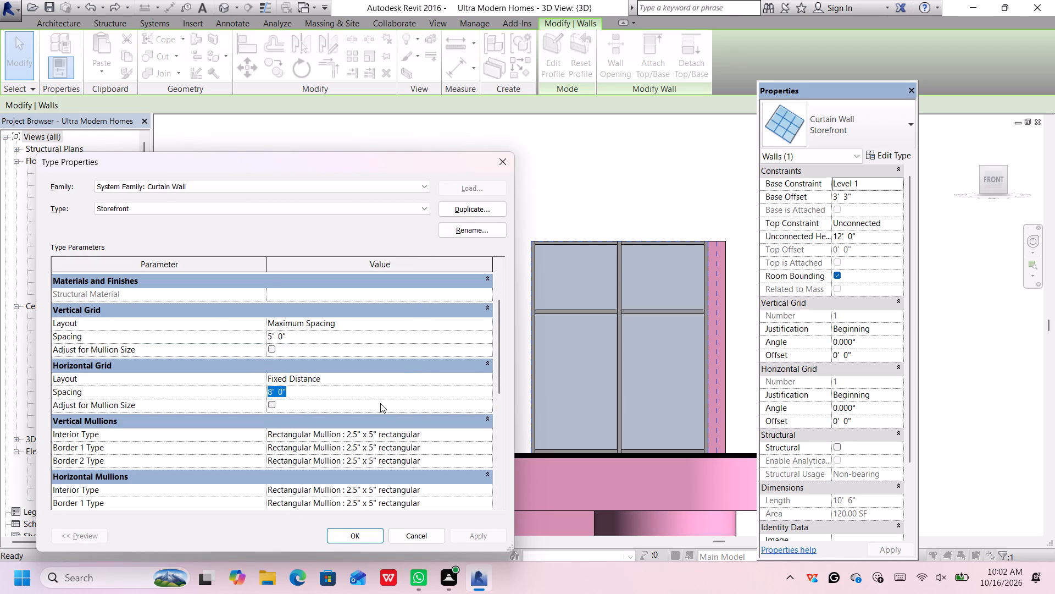
key(BackSpace)
key(1)
key(2)
key(apostrophe)
key(Return)
click(476, 537)
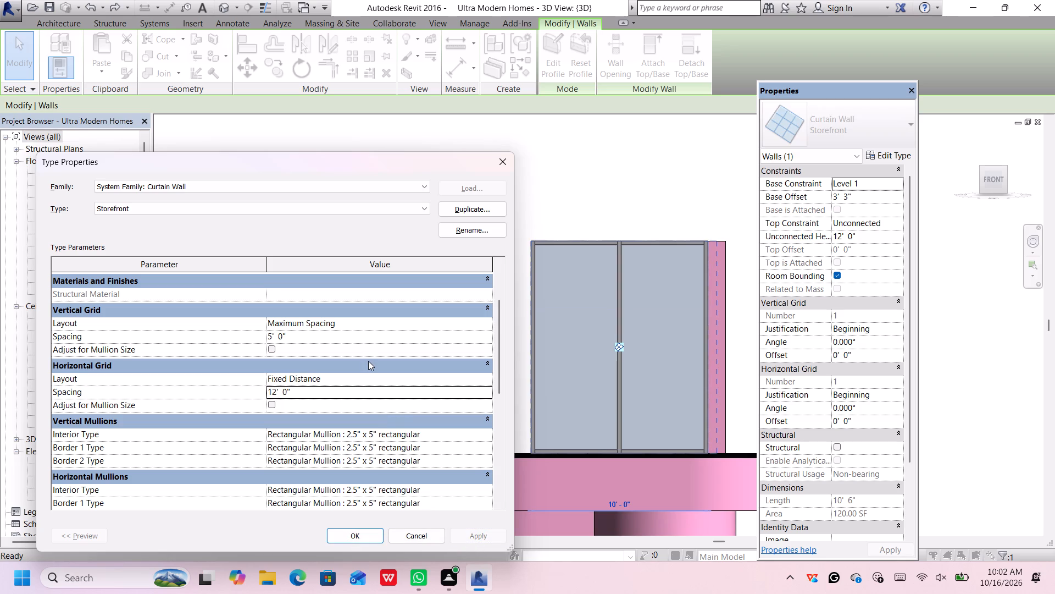
Set the vertical grid spacing of the Storefront curtain wall type to 6' and apply it.
click(328, 337)
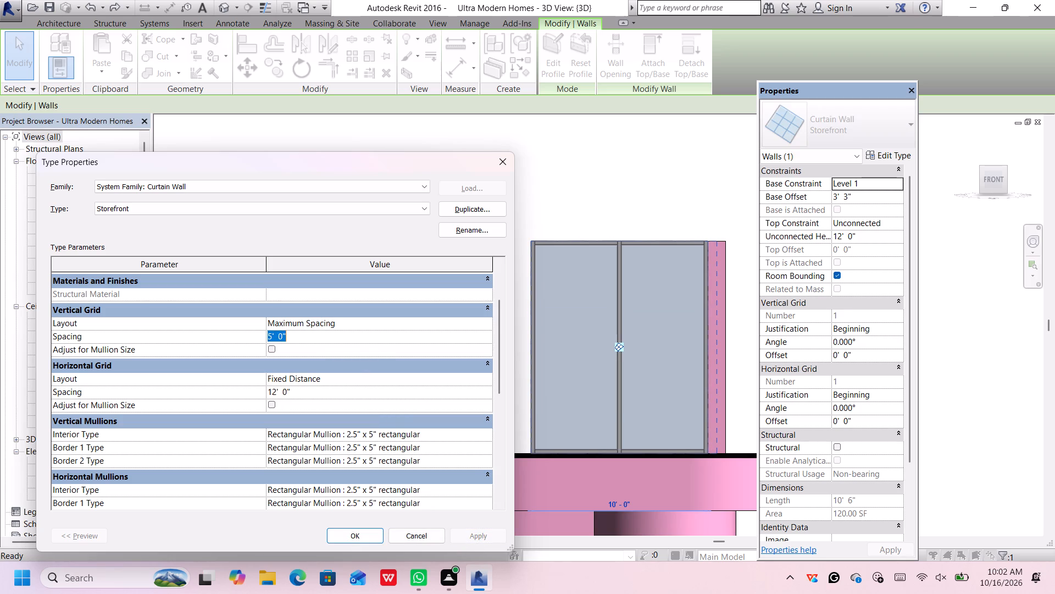
key(BackSpace)
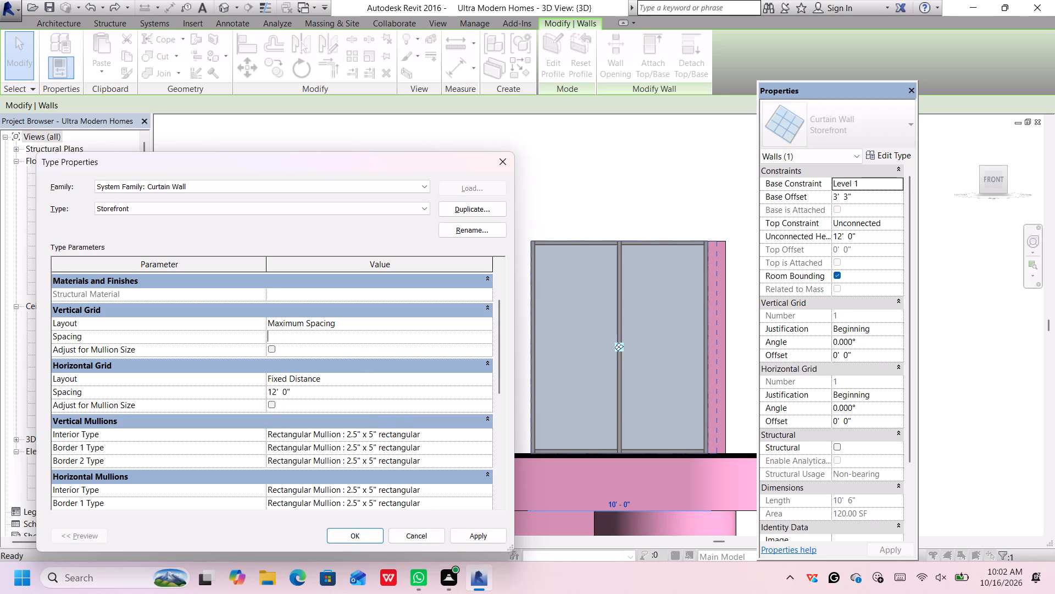
text(6')
key(Return)
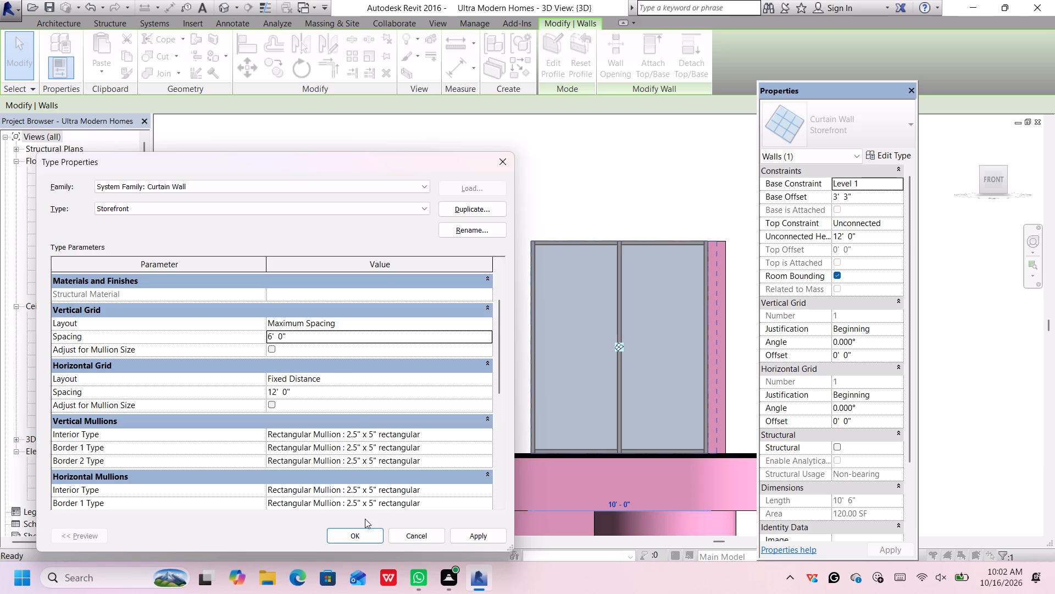
click(483, 536)
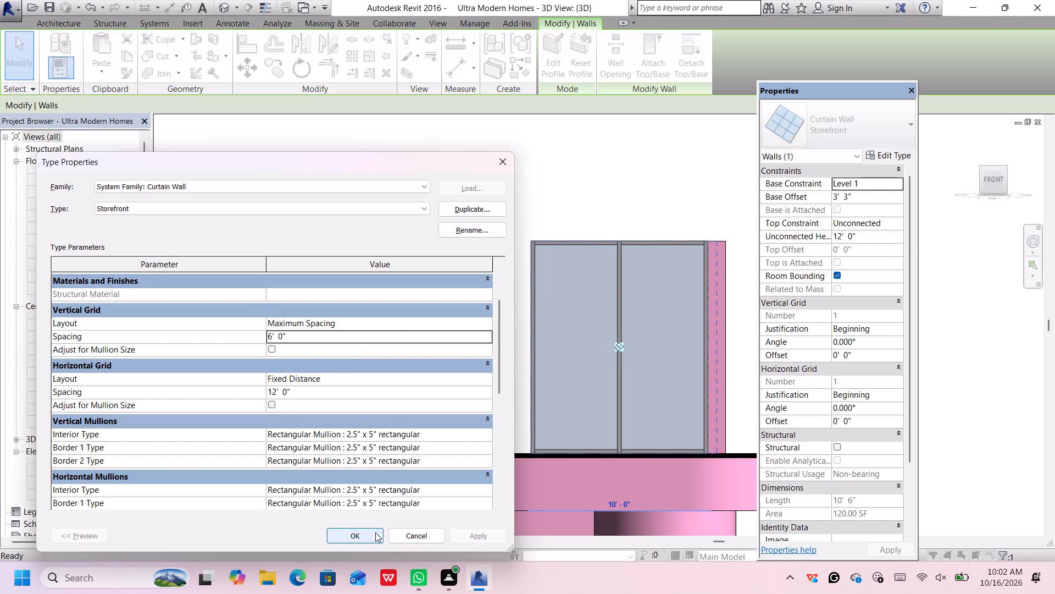
Dismiss the Autodesk notice covering the type properties.
scroll(547, 394, down, 2)
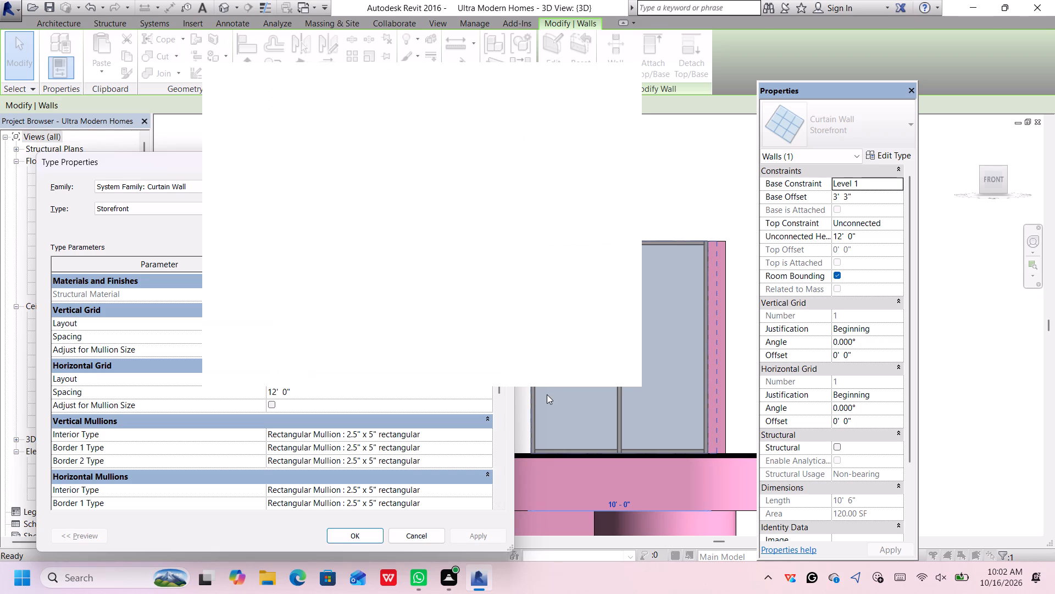
scroll(547, 394, down, 1)
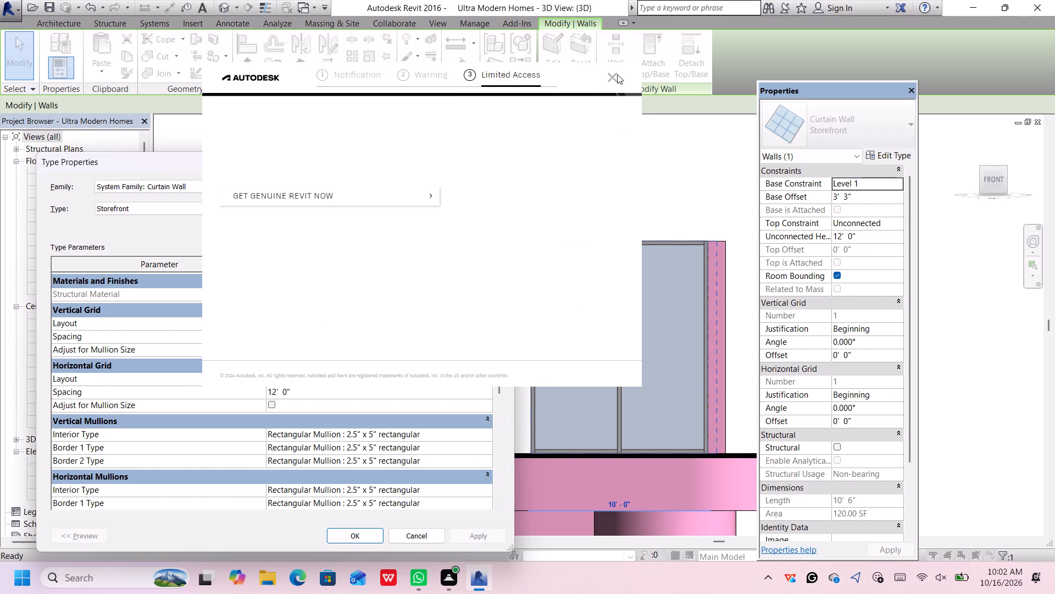
click(613, 75)
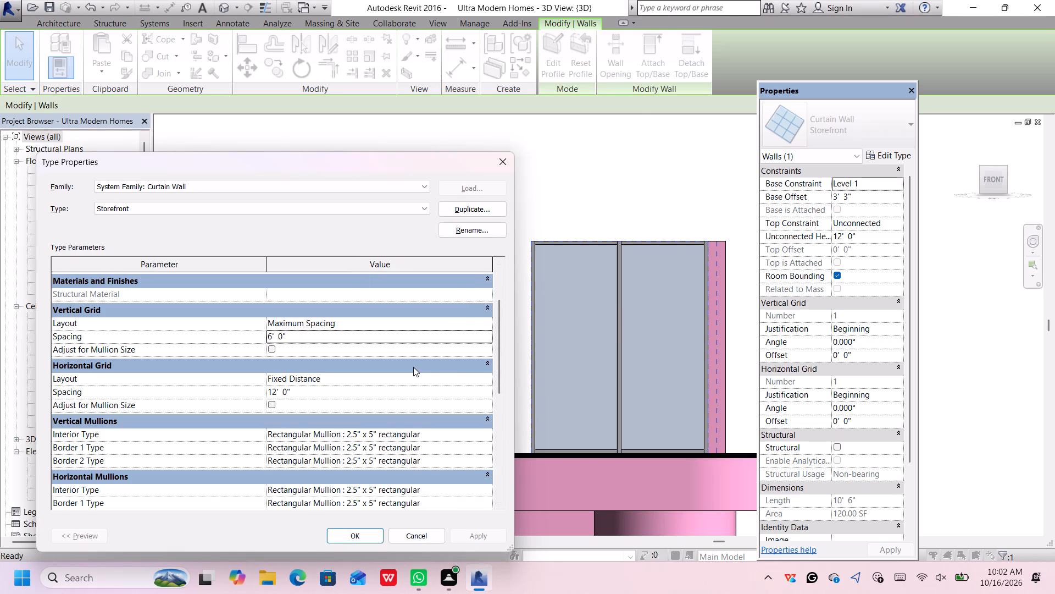
Review the Storefront type's construction, grid and mullion parameters, and accept the type properties.
scroll(414, 365, down, 3)
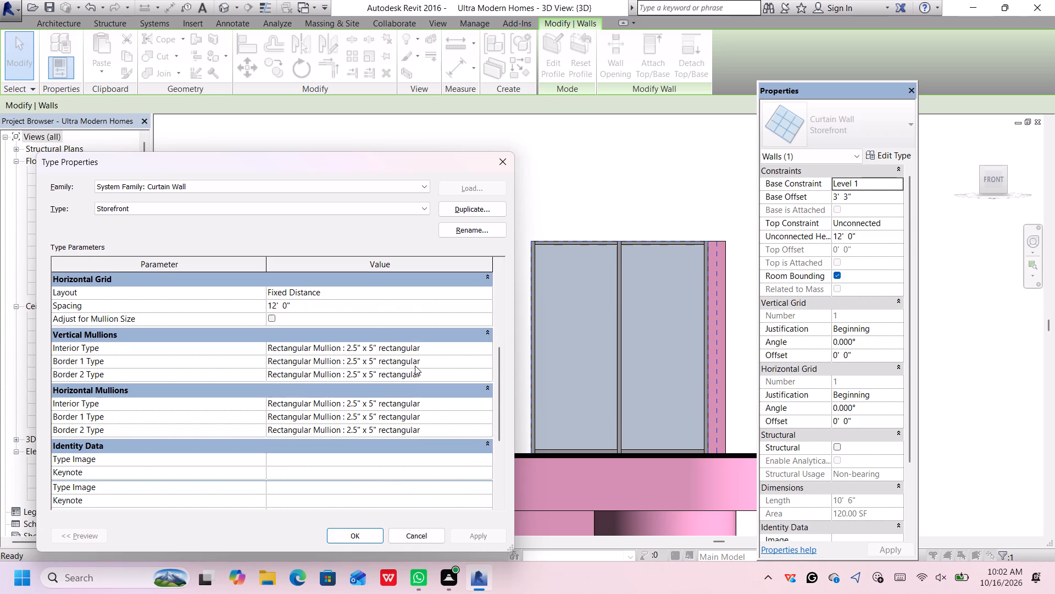
scroll(415, 366, up, 4)
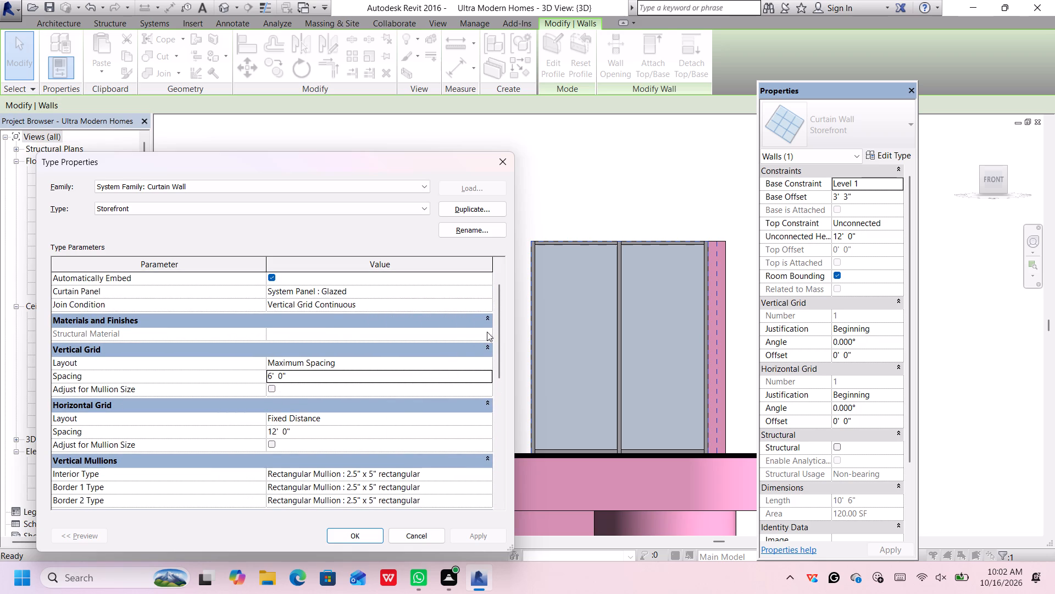
click(488, 331)
click(487, 335)
click(478, 334)
scroll(376, 348, up, 4)
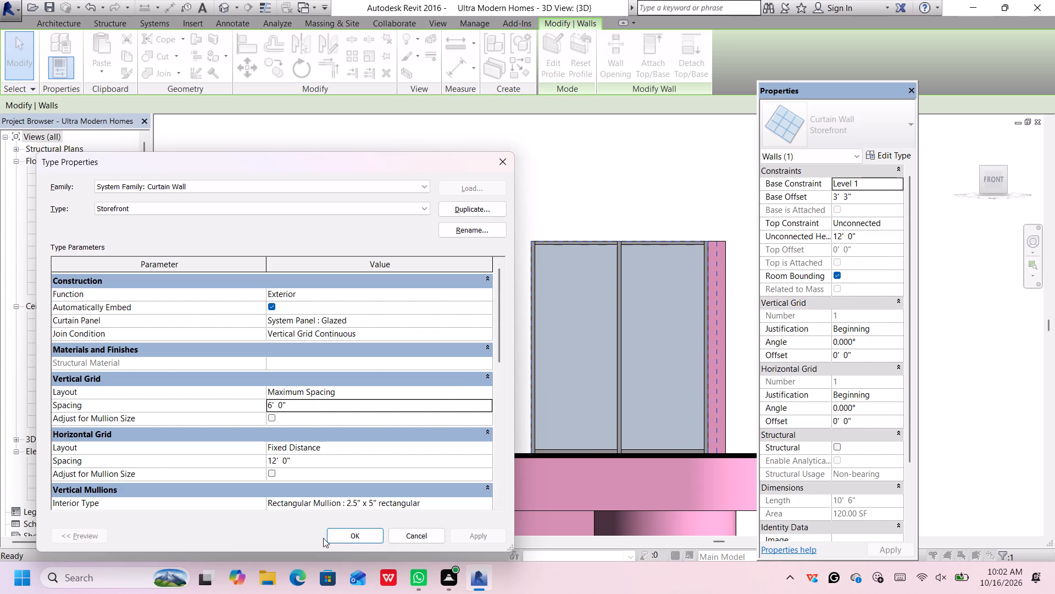
click(360, 535)
Nudge the Storefront curtain wall west, away from the pink east wall, lengthening it to 12' 4".
scroll(590, 333, up, 1)
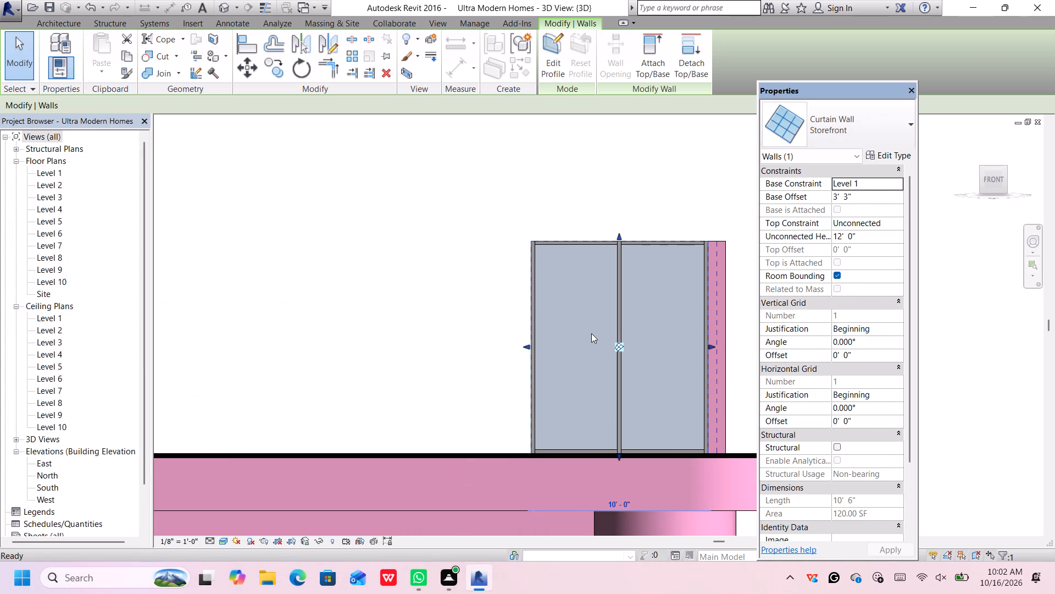
scroll(591, 333, up, 1)
scroll(590, 333, down, 1)
scroll(567, 382, down, 1)
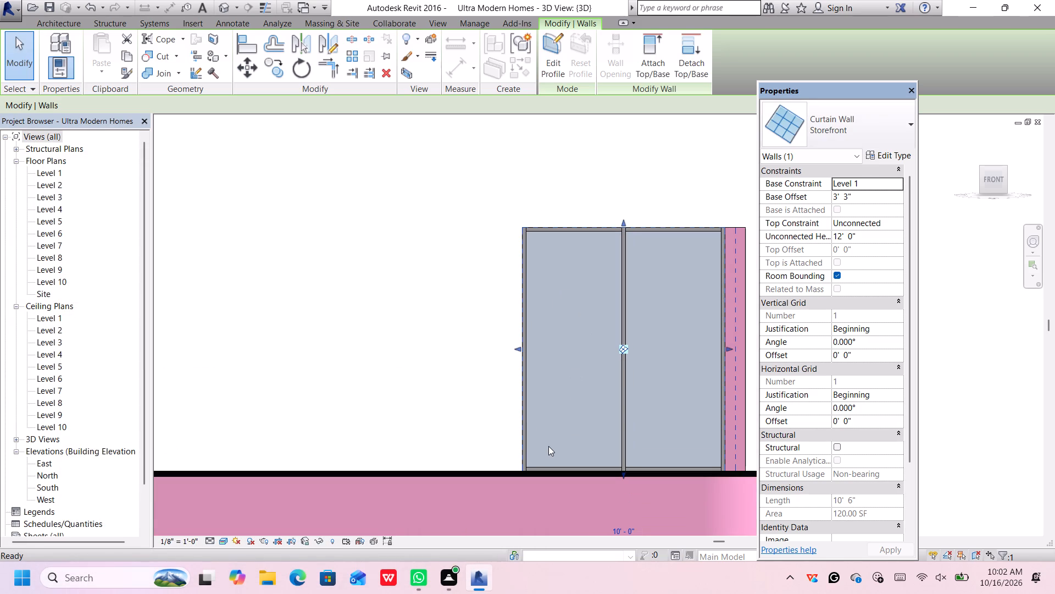
key(Left)
key(Left)
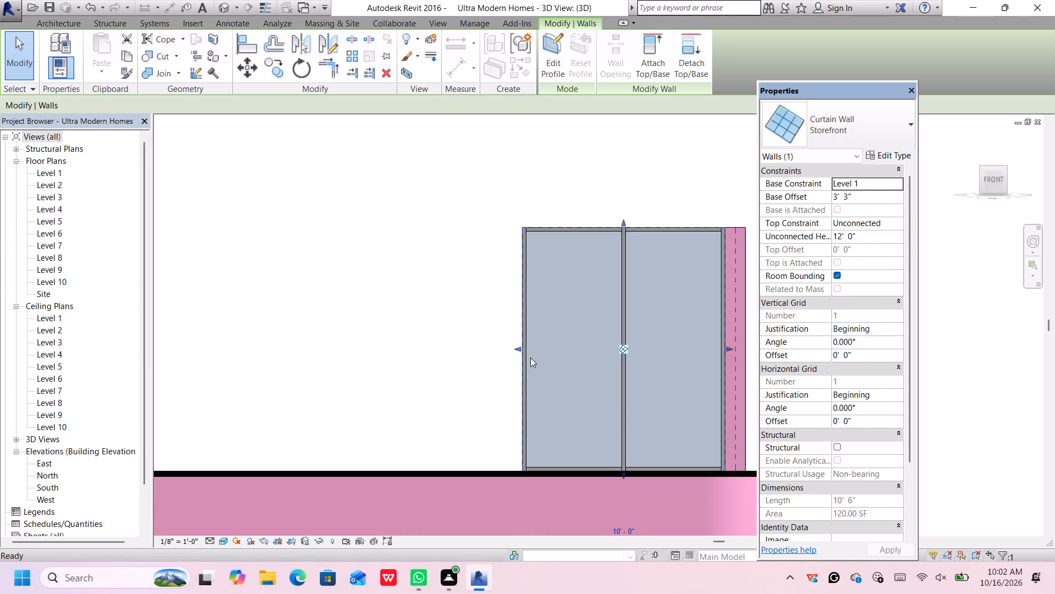
key(Left)
click(525, 351)
key(Left)
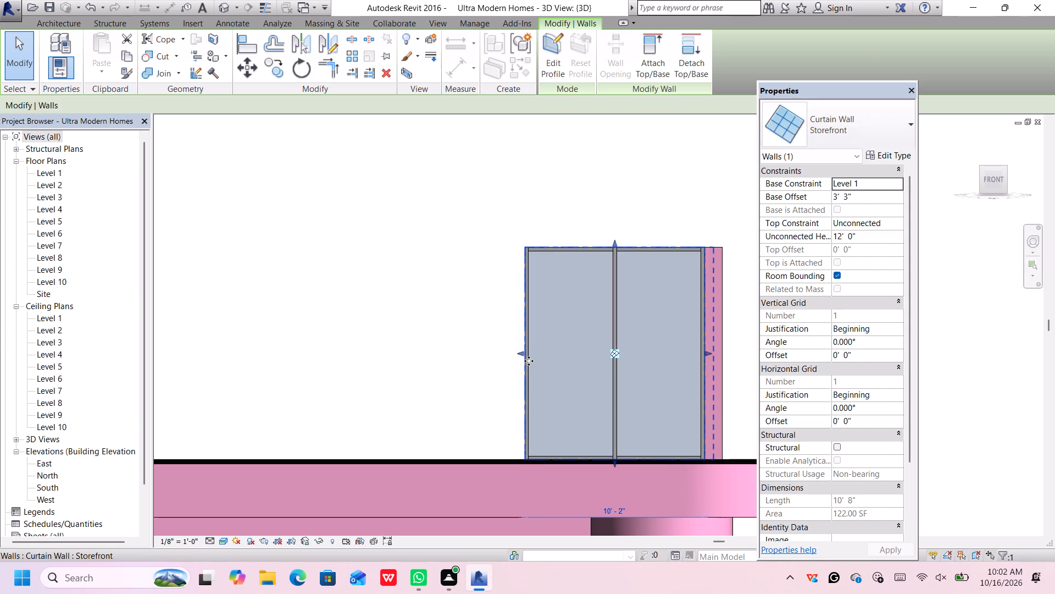
key(Left)
key(Left)
key(Left)
key(Left)
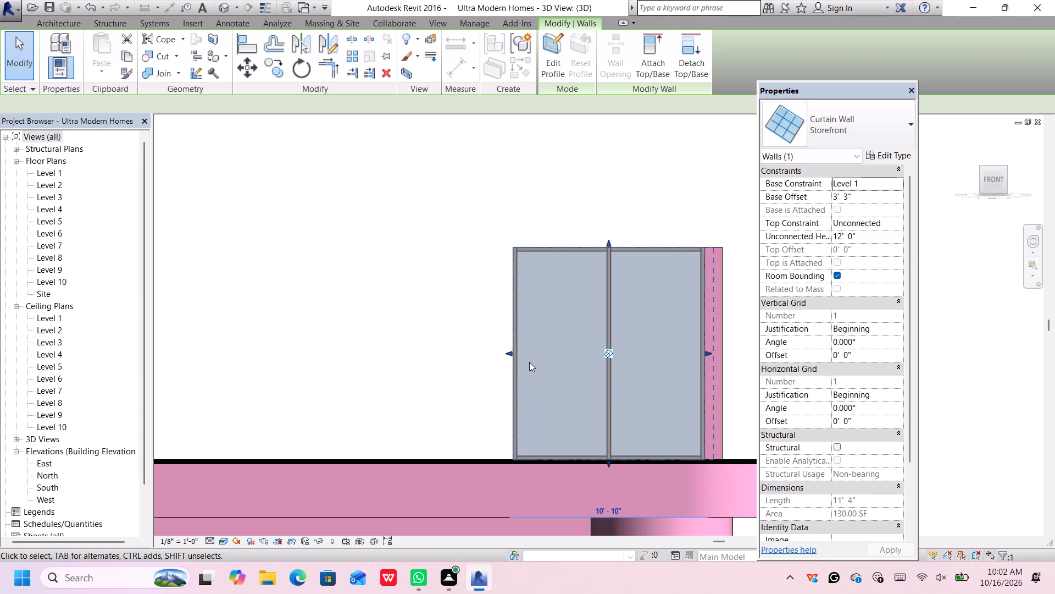
key(Left)
key(Left)
key(Left)
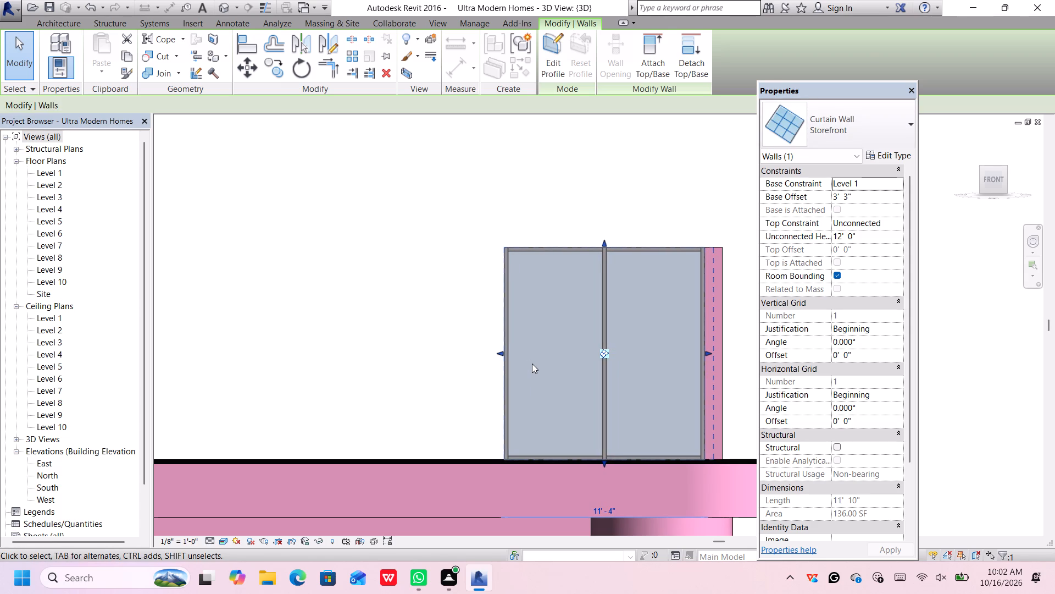
key(Left)
key(Left)
key(Left)
Fine-tune the Storefront curtain wall by nudging it to a length of 12' 6" with two glass panels, and deselect it.
scroll(552, 337, down, 2)
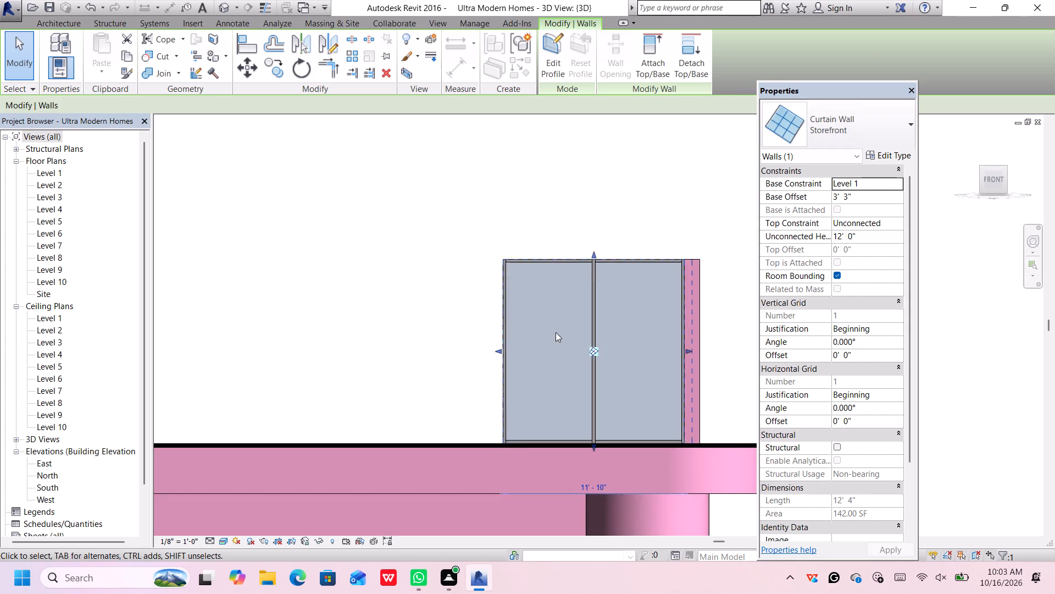
scroll(556, 332, down, 10)
scroll(642, 342, up, 2)
middle_drag(626, 348, 629, 348)
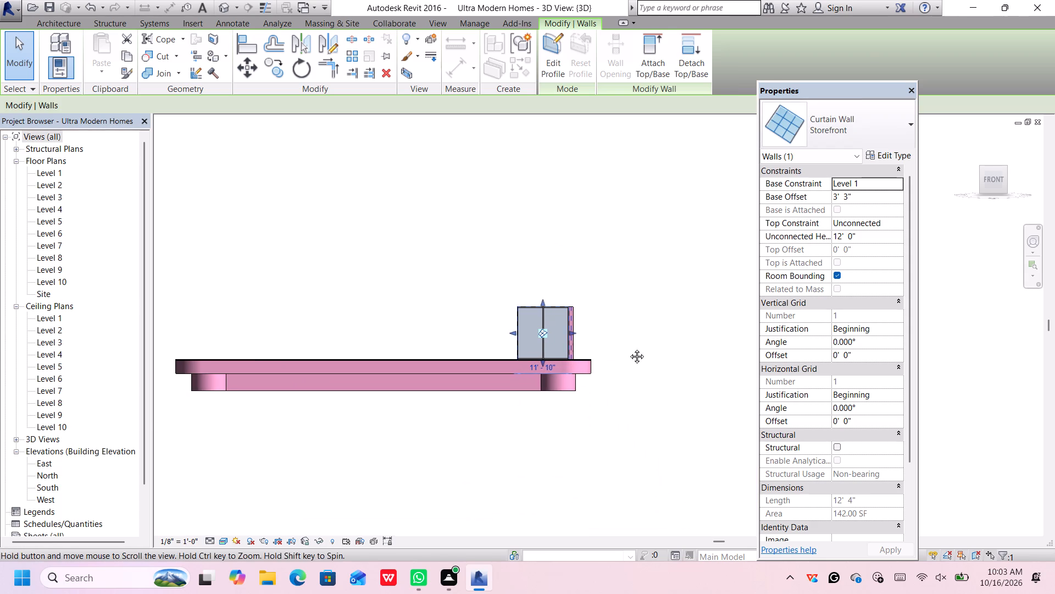
middle_drag(629, 348, 664, 369)
middle_click(665, 370)
scroll(668, 371, up, 1)
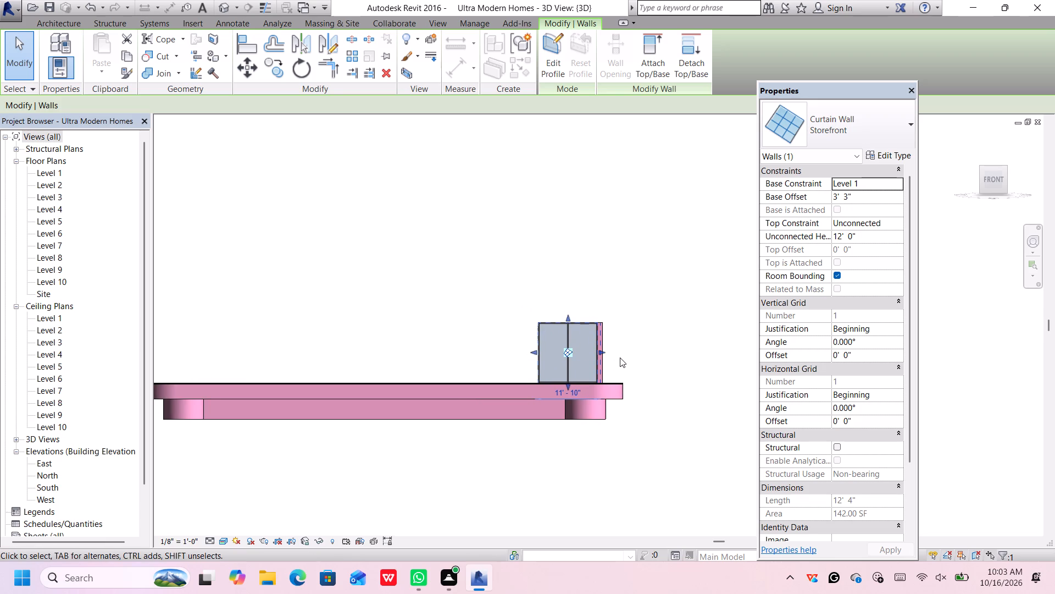
key(Right)
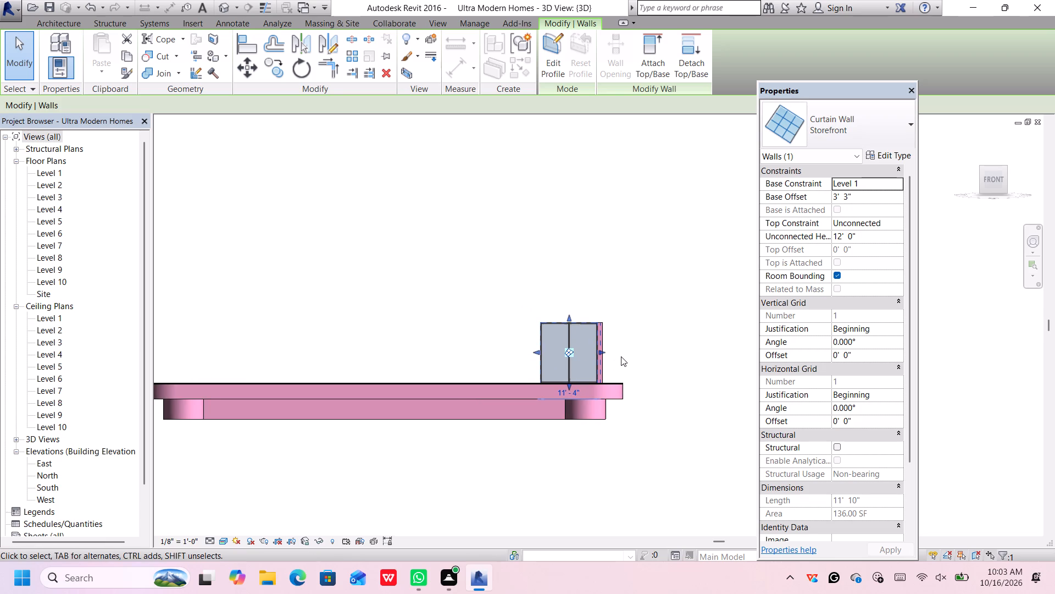
key(Left)
key(Left)
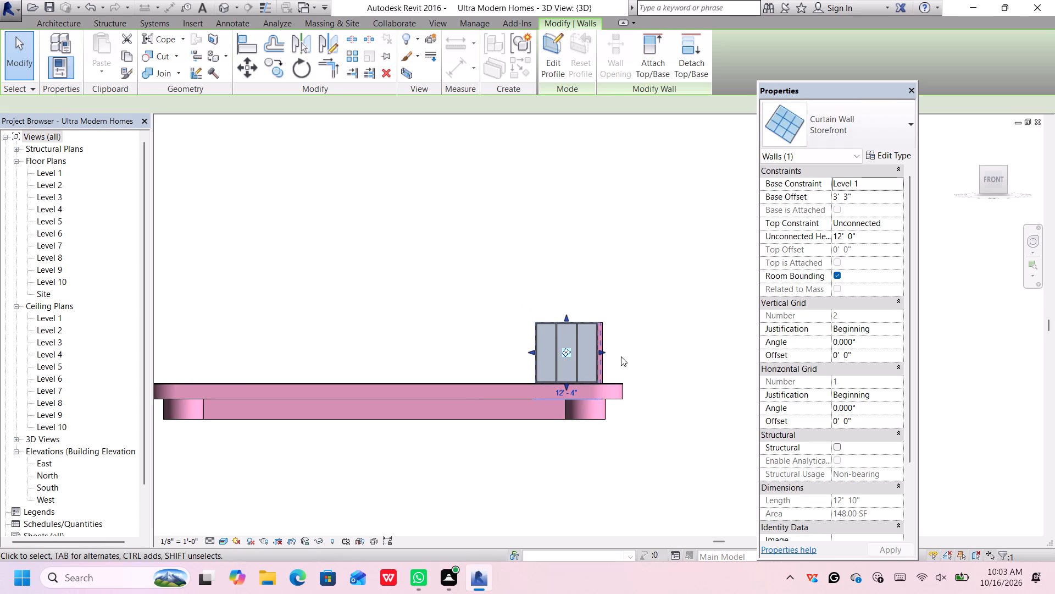
scroll(617, 356, up, 4)
scroll(562, 384, up, 4)
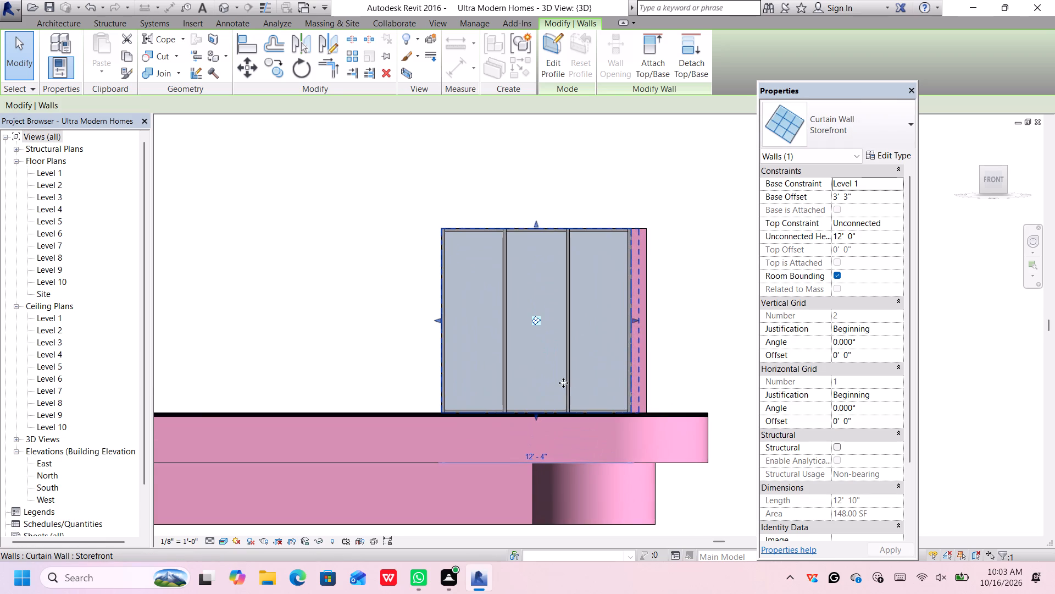
scroll(563, 383, up, 2)
key(Right)
key(Right)
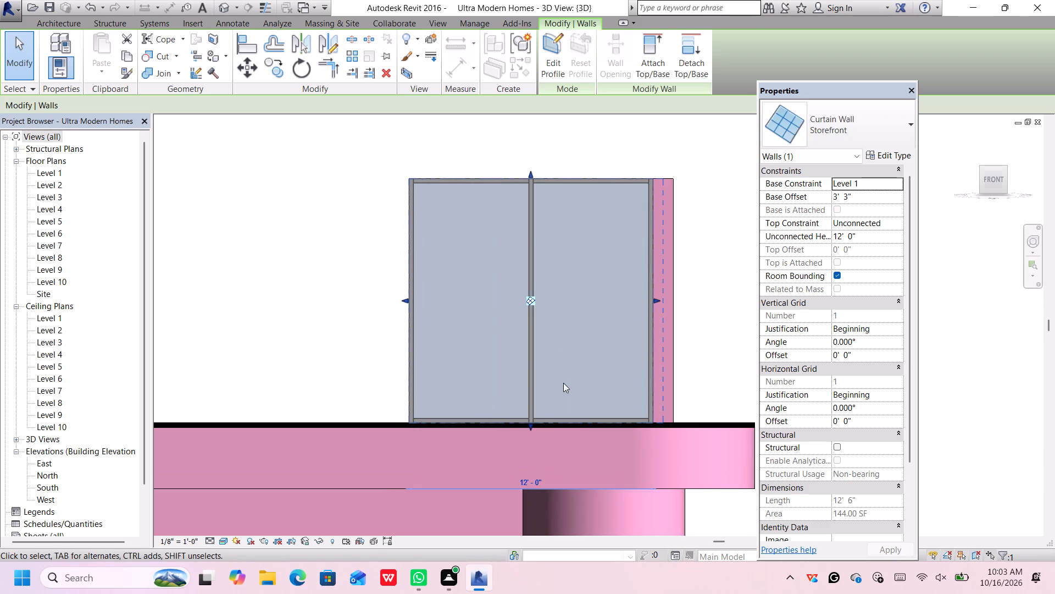
scroll(581, 360, down, 6)
click(658, 308)
Examine the resized storefront's proportions against the whole pink base in the front view.
scroll(660, 310, down, 2)
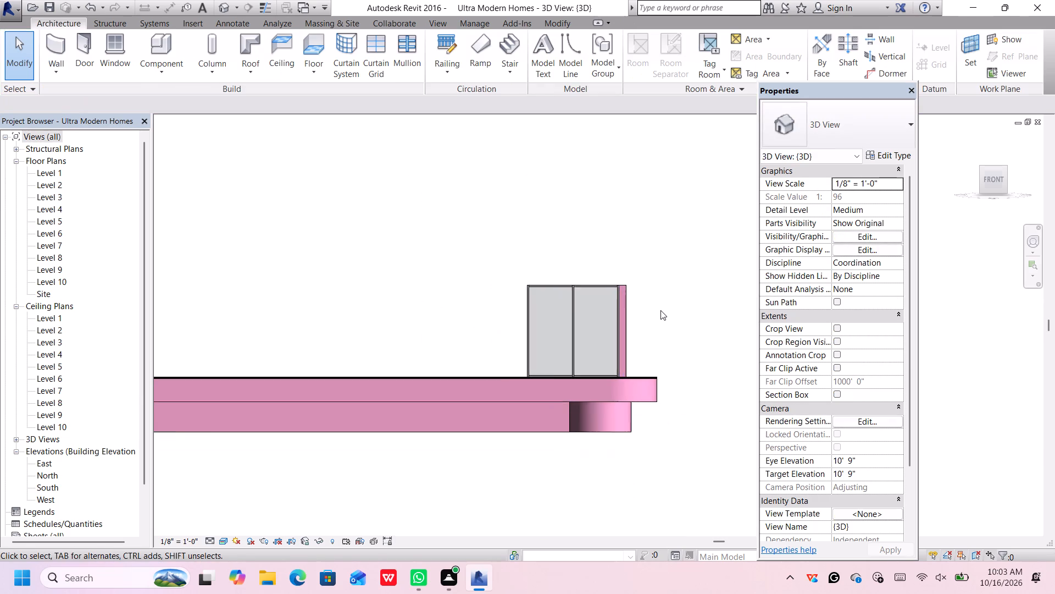
scroll(660, 310, down, 3)
middle_click(664, 312)
middle_drag(684, 331, 691, 339)
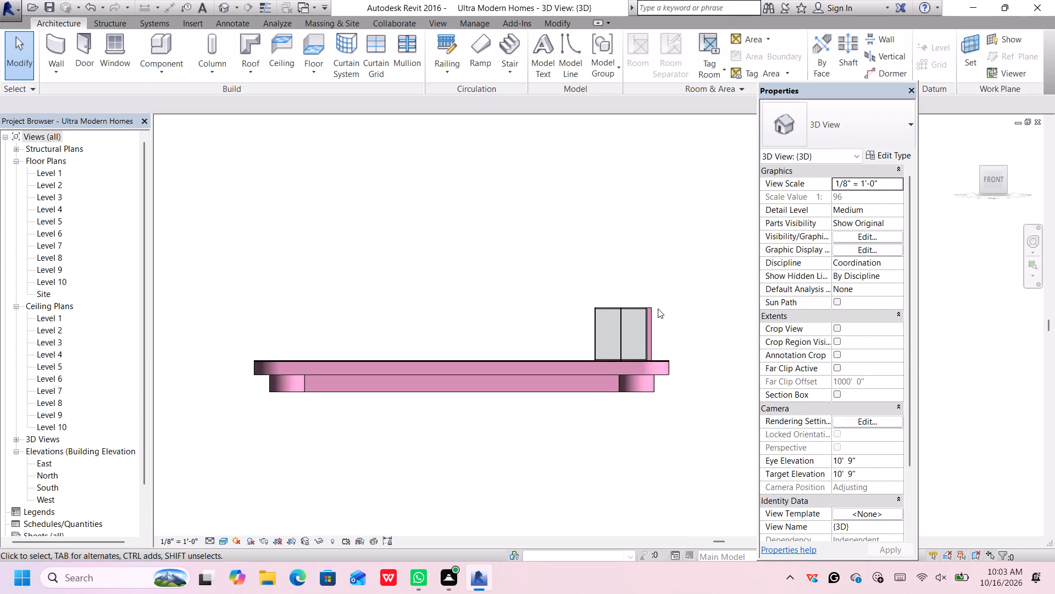
middle_drag(521, 260, 531, 271)
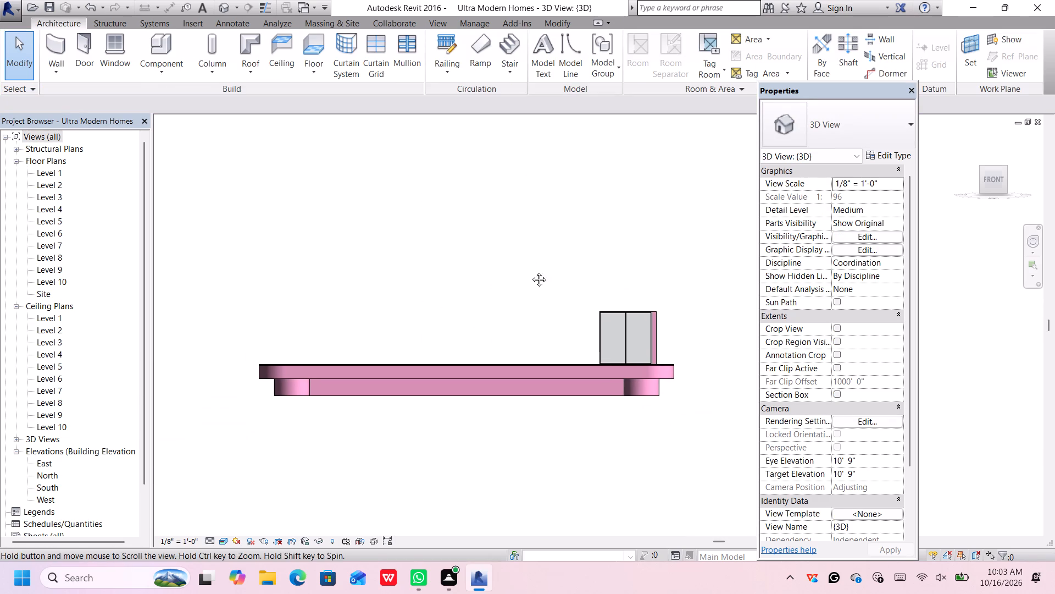
middle_drag(531, 271, 549, 297)
middle_click(549, 297)
middle_click(549, 297)
scroll(549, 294, down, 7)
scroll(599, 278, down, 1)
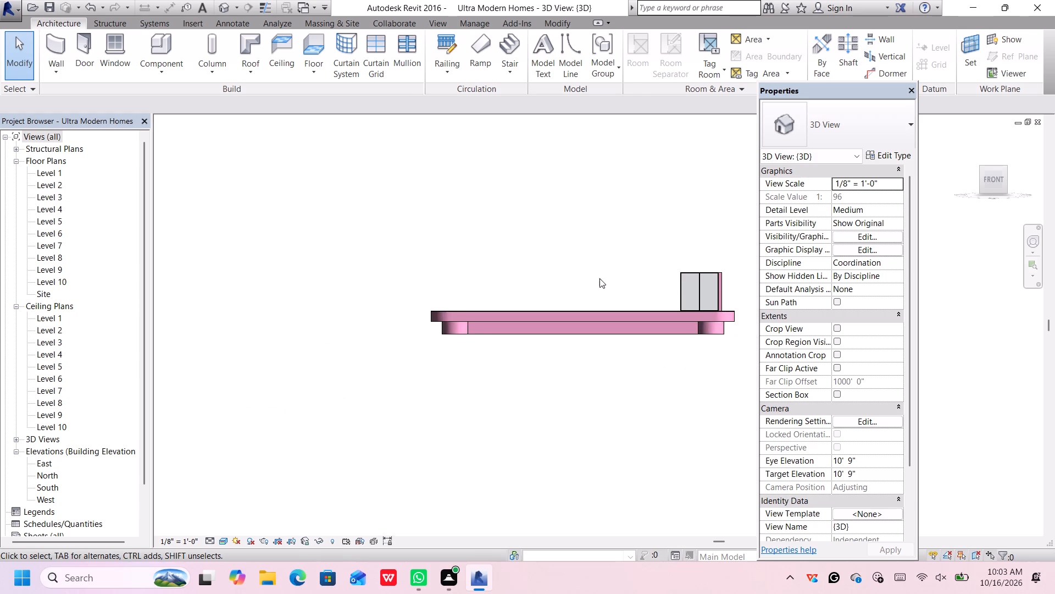
scroll(734, 261, up, 2)
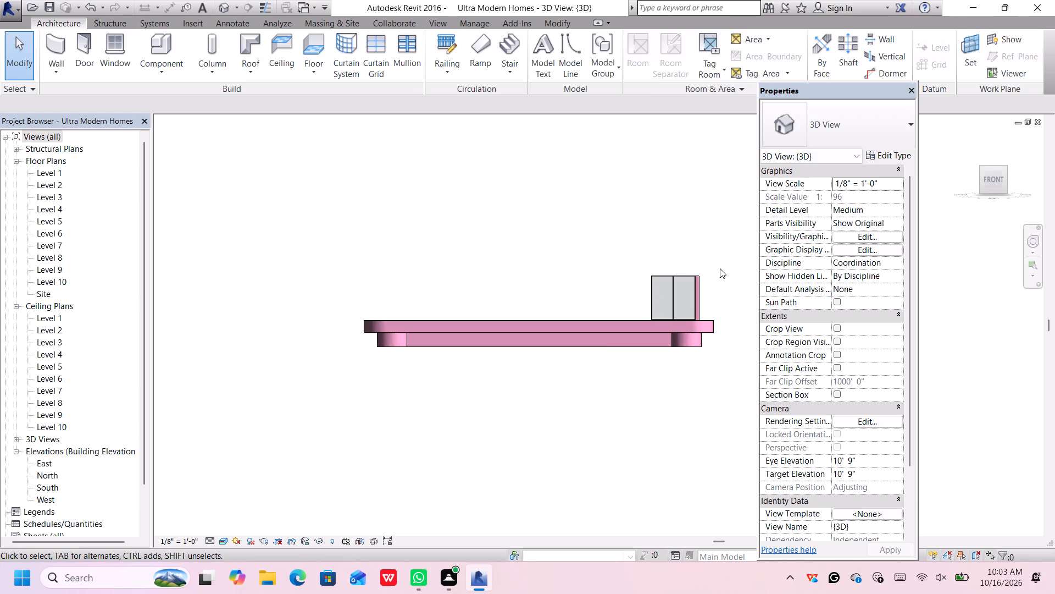
scroll(720, 268, up, 2)
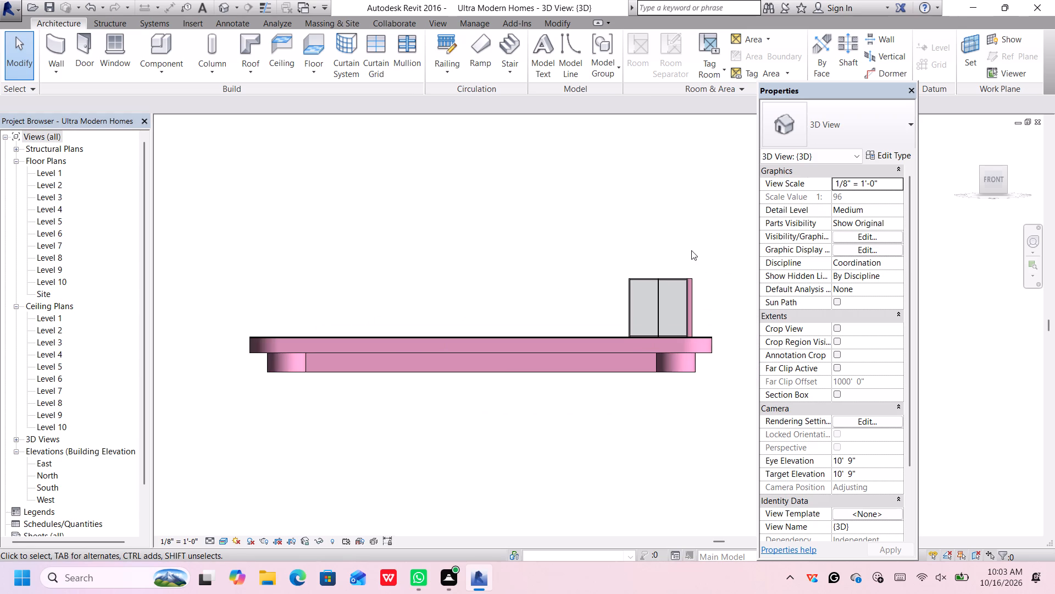
Change the storefront's 2.5" x 5" rectangular mullion material to the metal Iron, Ductile, and deselect the mullion.
scroll(676, 274, up, 14)
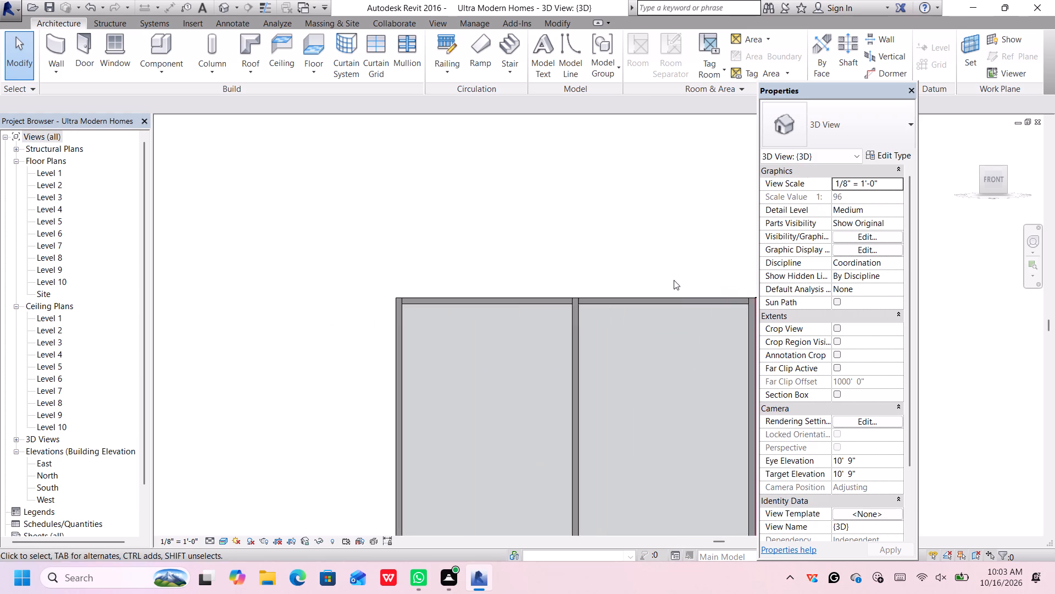
scroll(670, 304, up, 8)
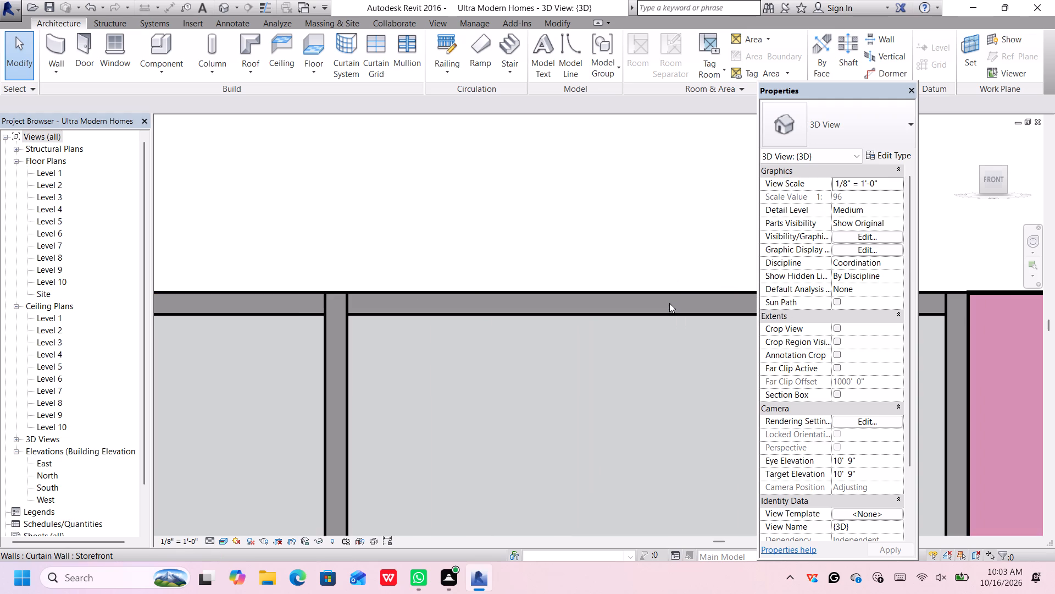
scroll(669, 303, up, 3)
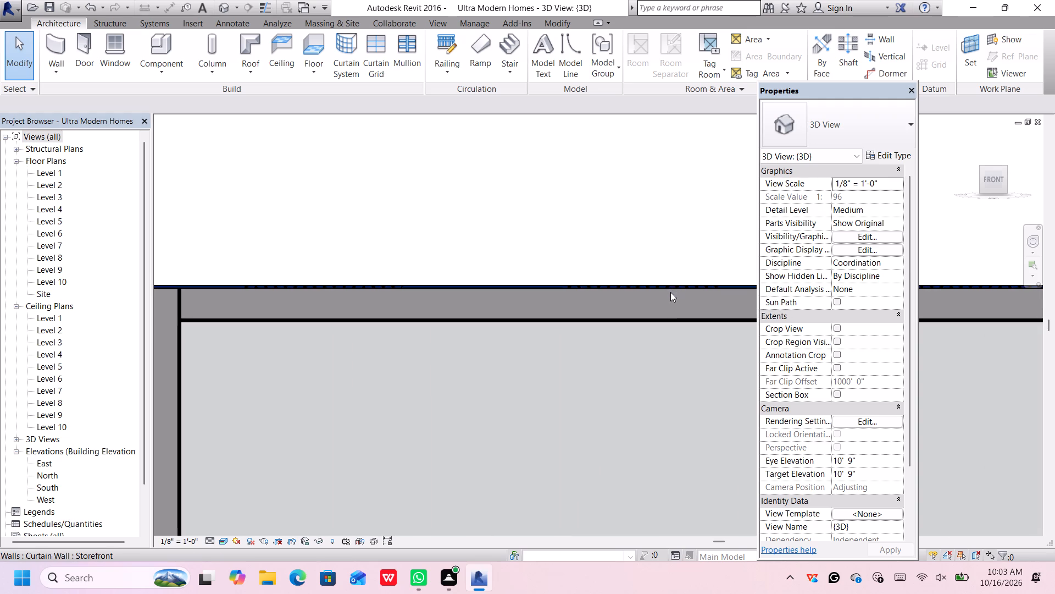
scroll(670, 292, down, 5)
click(670, 304)
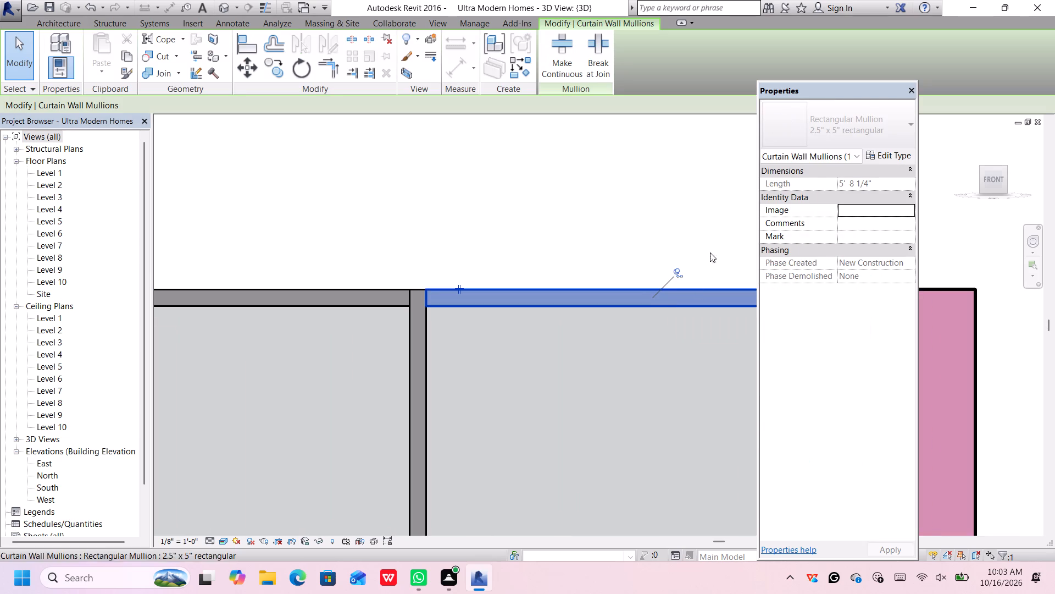
click(884, 153)
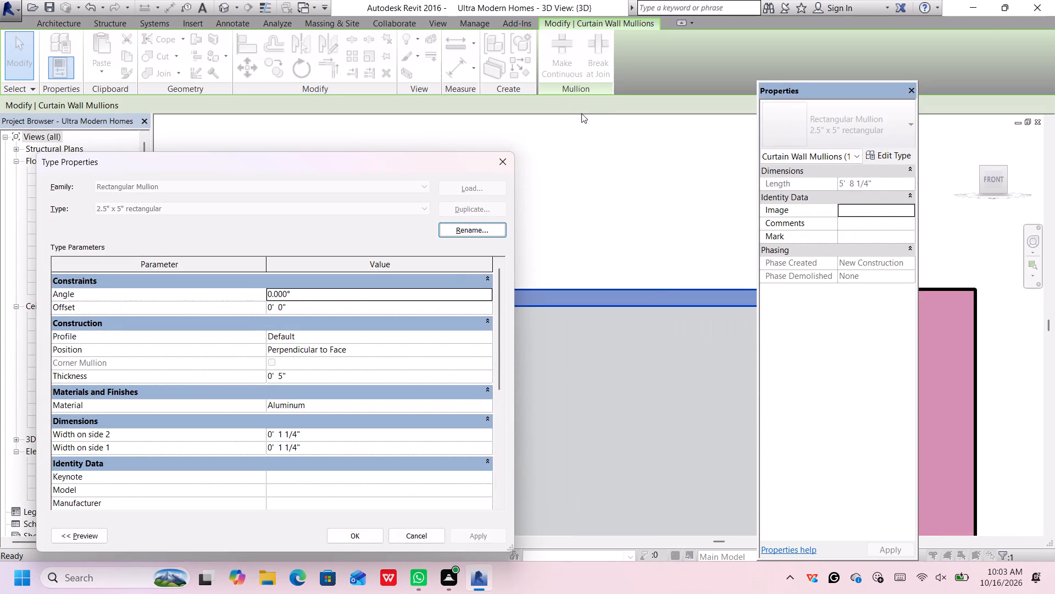
click(488, 408)
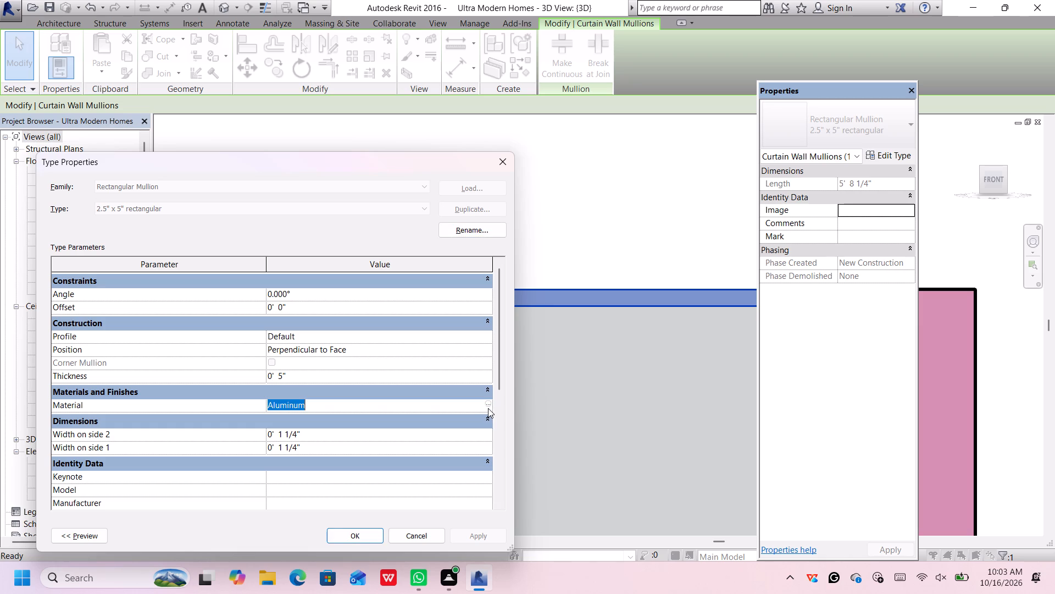
click(488, 403)
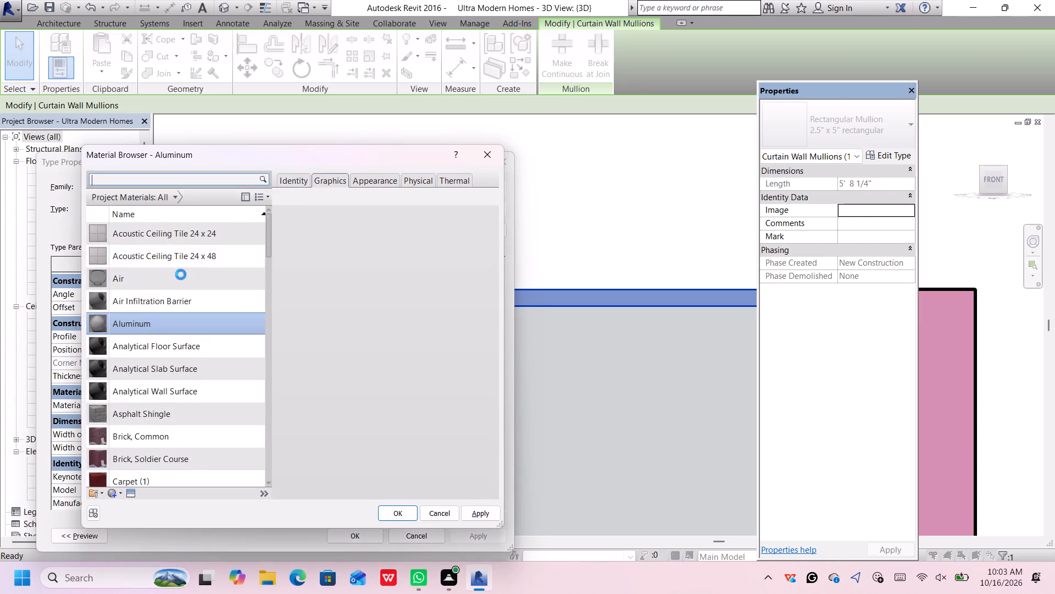
click(176, 200)
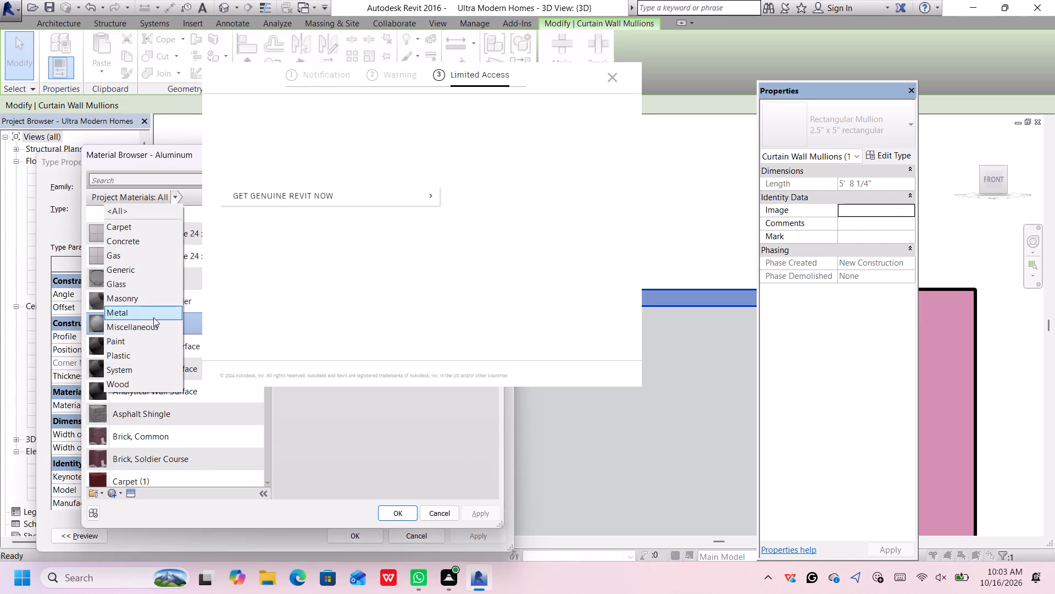
click(153, 307)
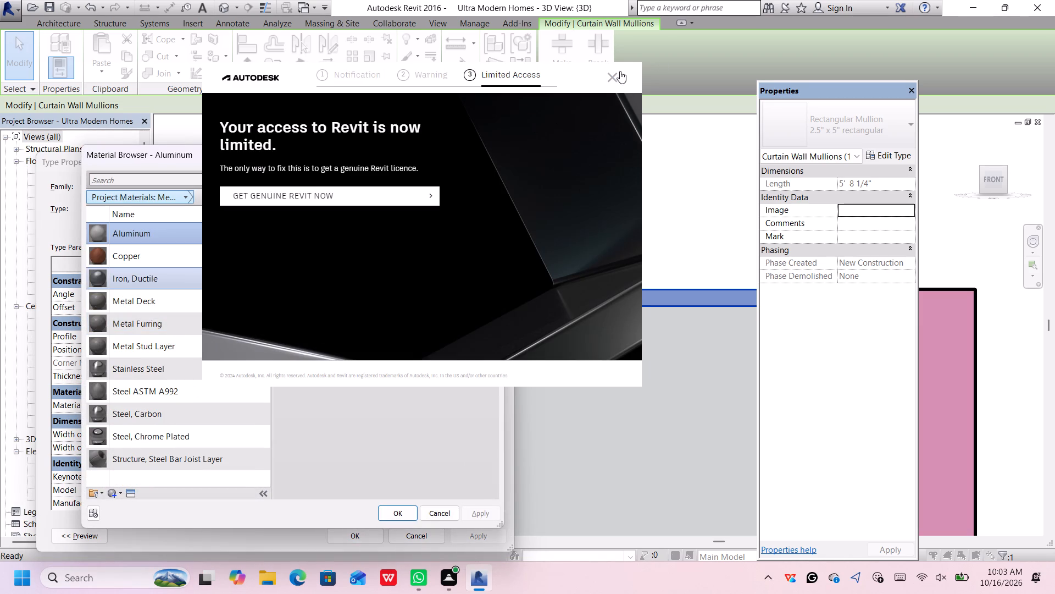
click(613, 79)
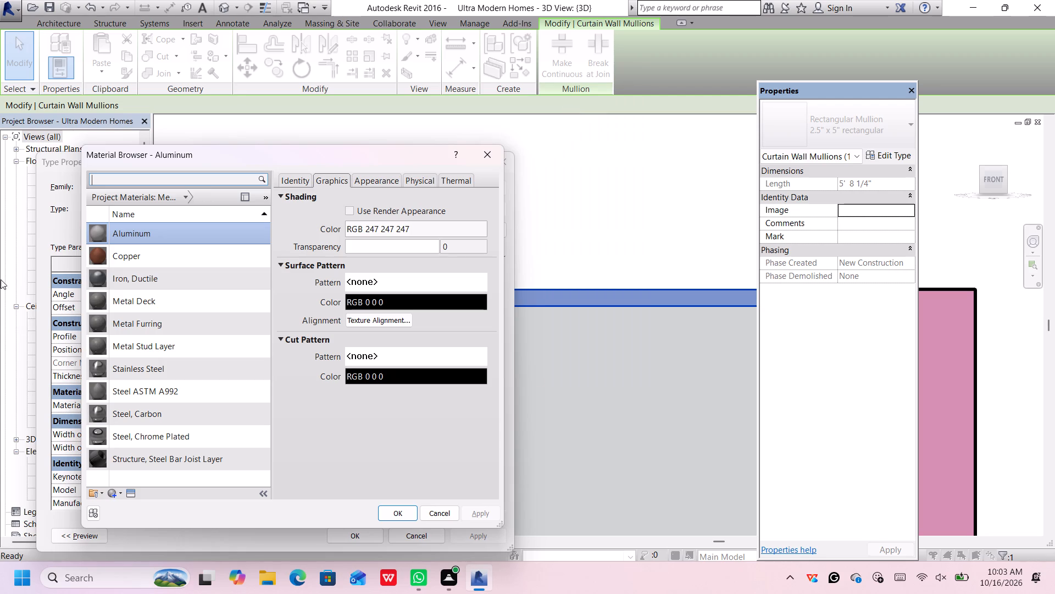
click(175, 277)
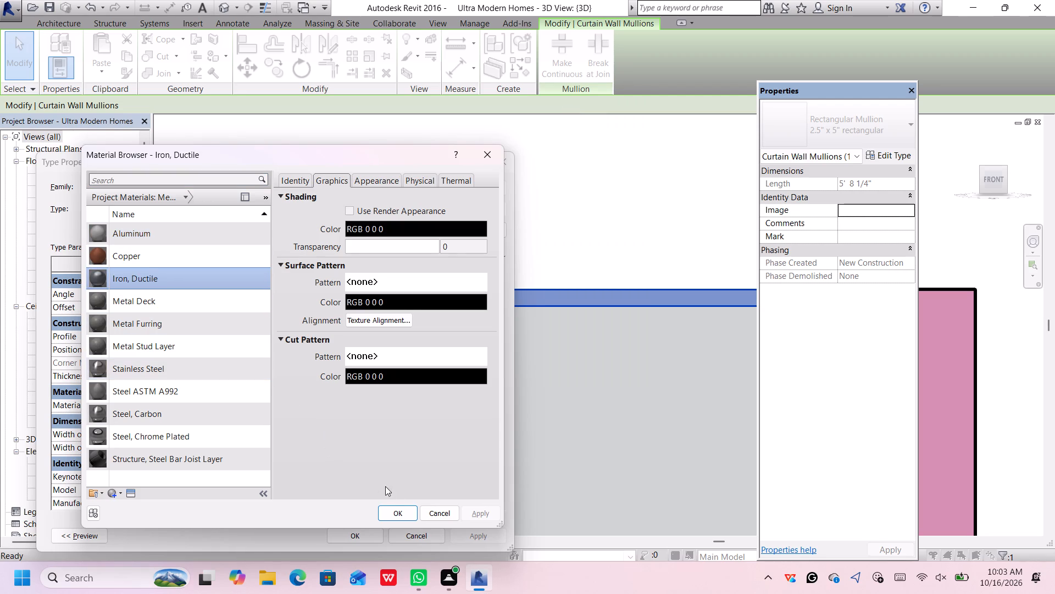
click(396, 511)
click(361, 534)
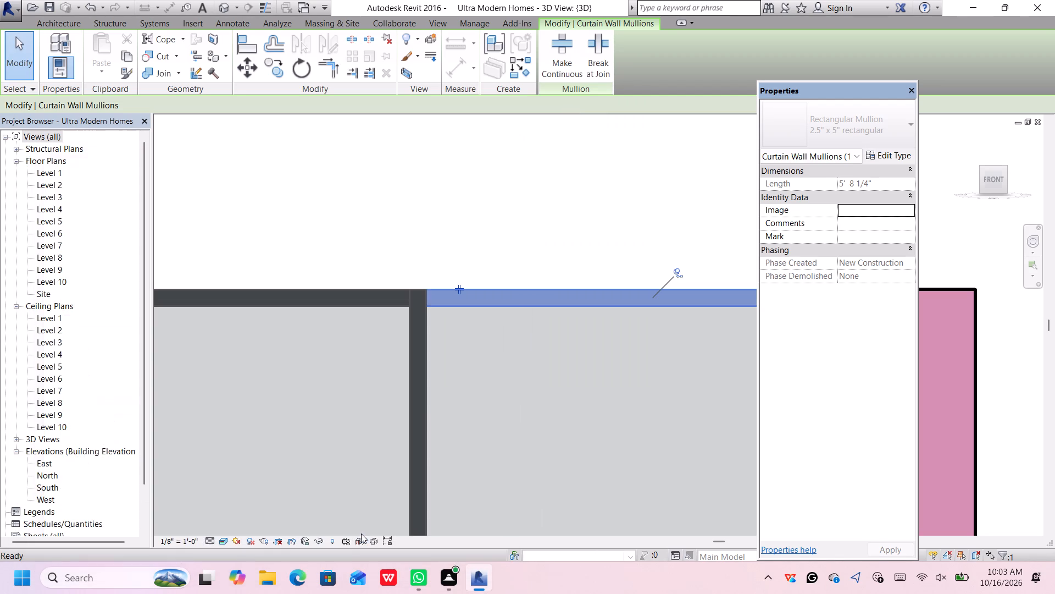
scroll(487, 260, down, 12)
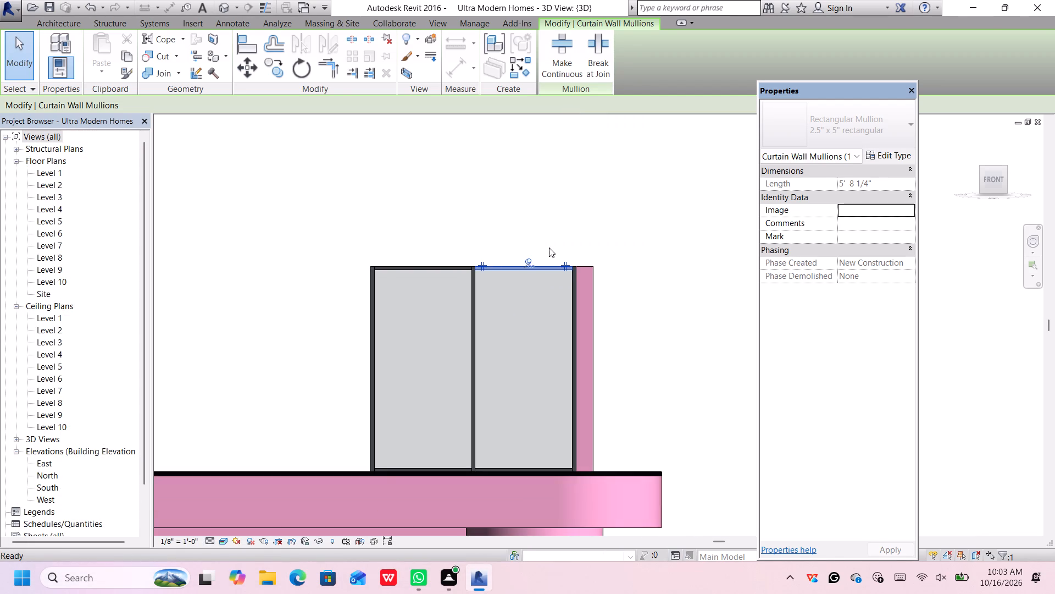
click(562, 242)
Review the Storefront curtain wall's type parameters for grid layout and mullion types, leaving them as they are.
scroll(521, 281, down, 4)
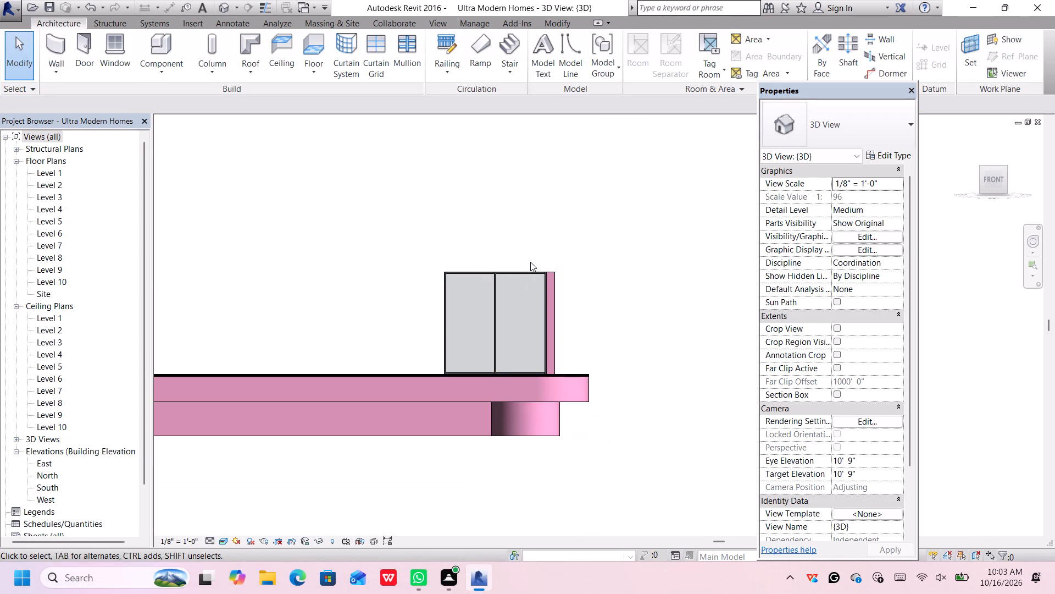
scroll(526, 289, up, 2)
middle_click(530, 300)
middle_drag(531, 300, 532, 301)
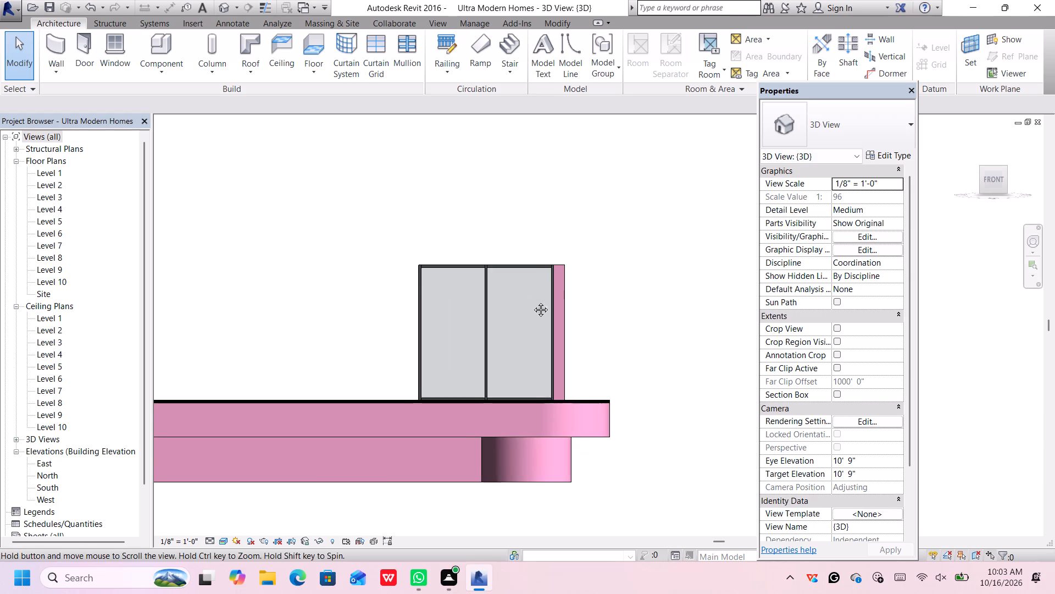
middle_drag(532, 301, 594, 327)
middle_click(595, 328)
middle_drag(597, 328, 634, 332)
click(612, 309)
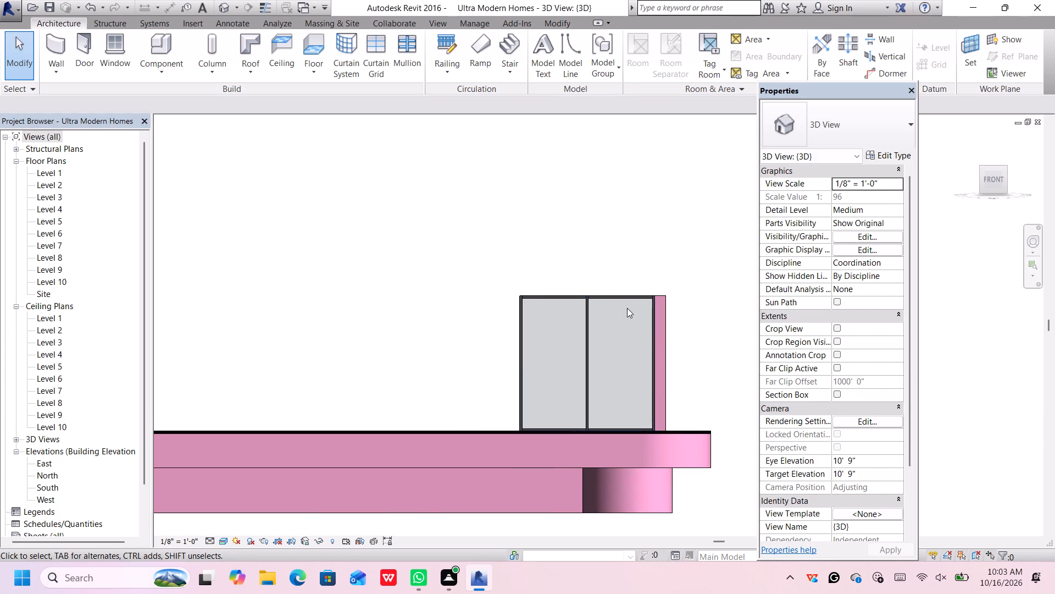
click(627, 309)
click(638, 299)
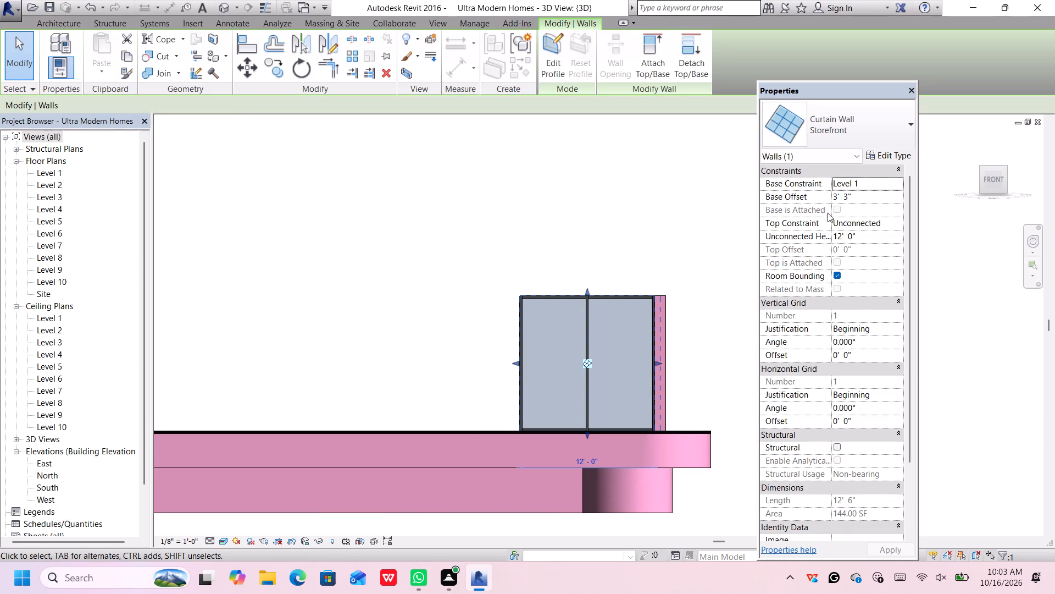
click(897, 157)
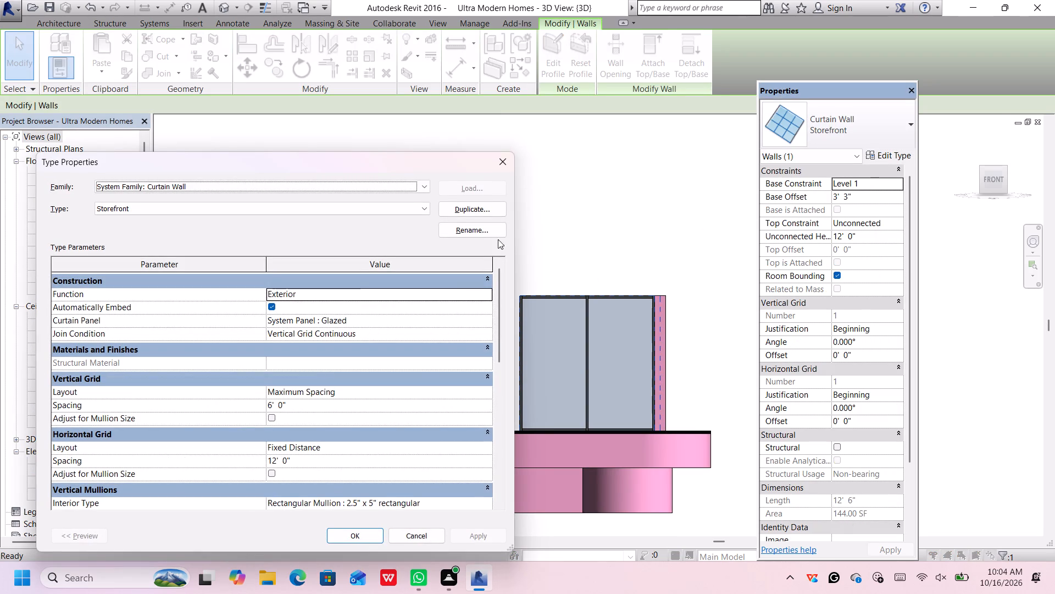
scroll(386, 403, down, 3)
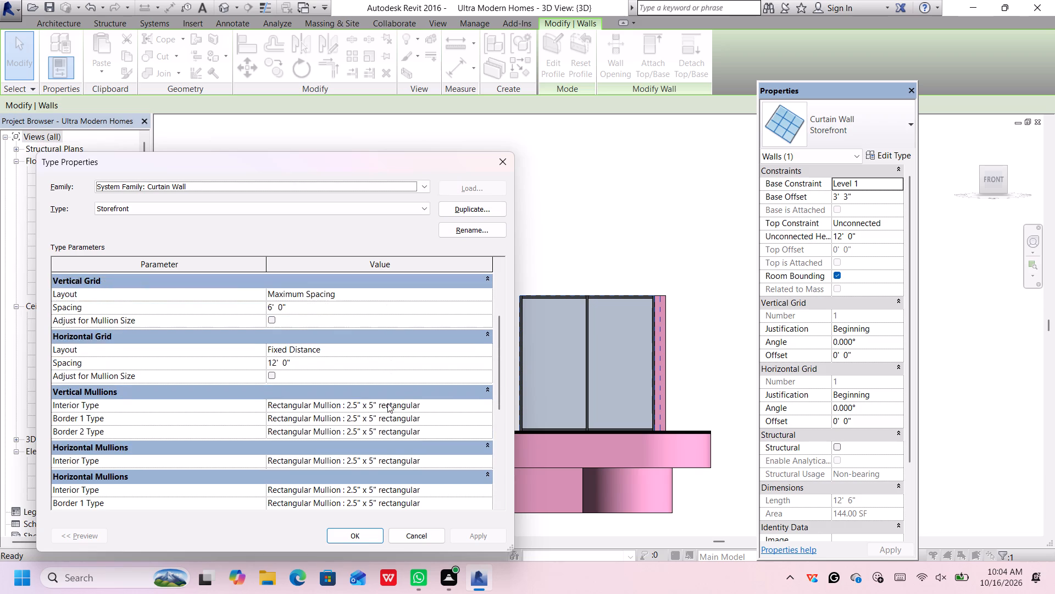
scroll(387, 403, down, 8)
scroll(390, 399, up, 1)
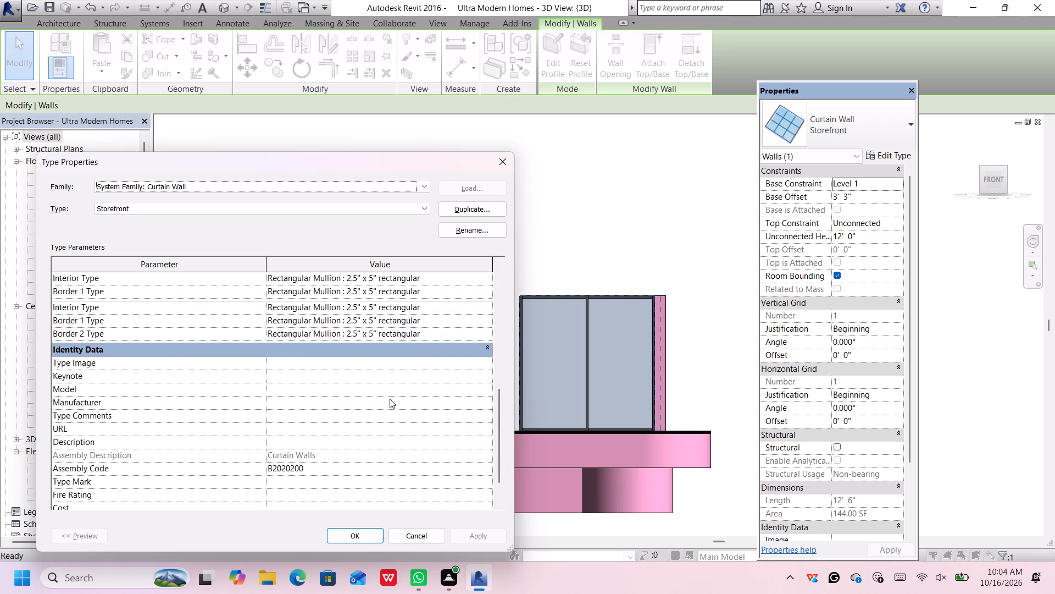
scroll(390, 399, up, 9)
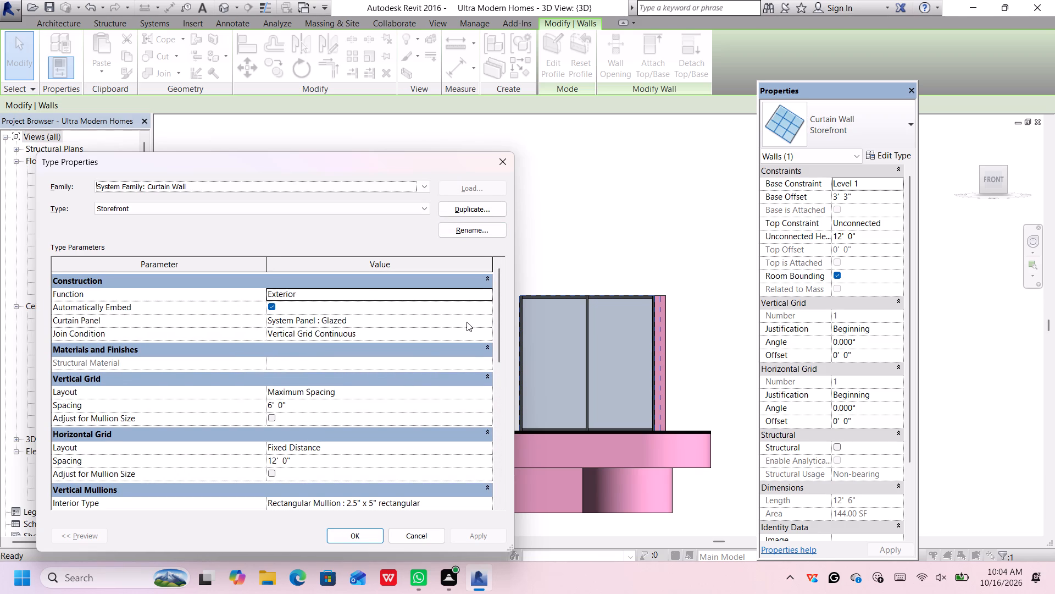
click(507, 162)
Examine the storefront's dark mullions up close at the centre and west corner joints, and against the pink base.
scroll(561, 293, up, 7)
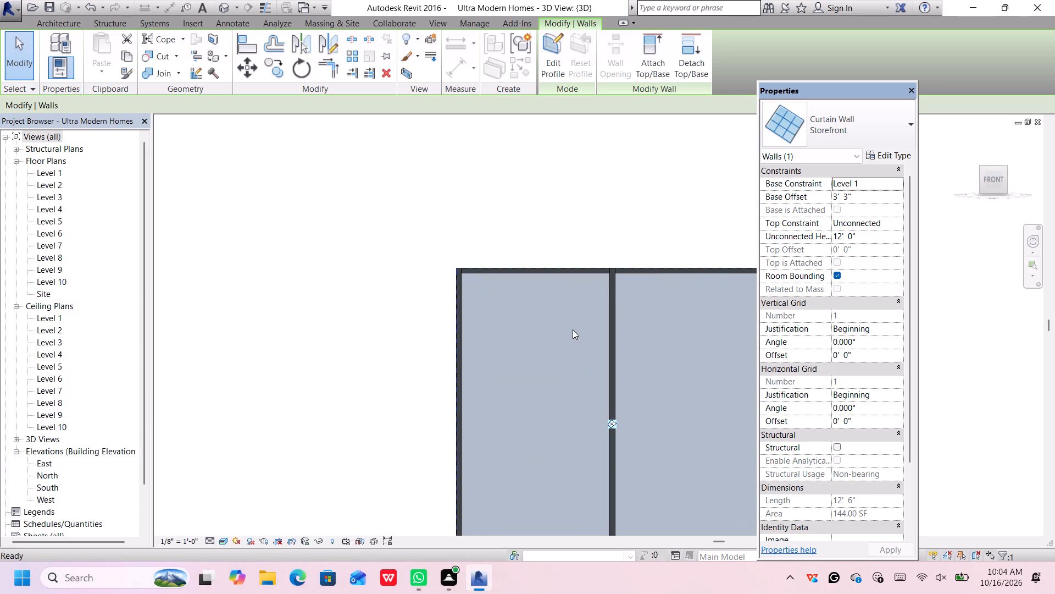
scroll(583, 273, up, 12)
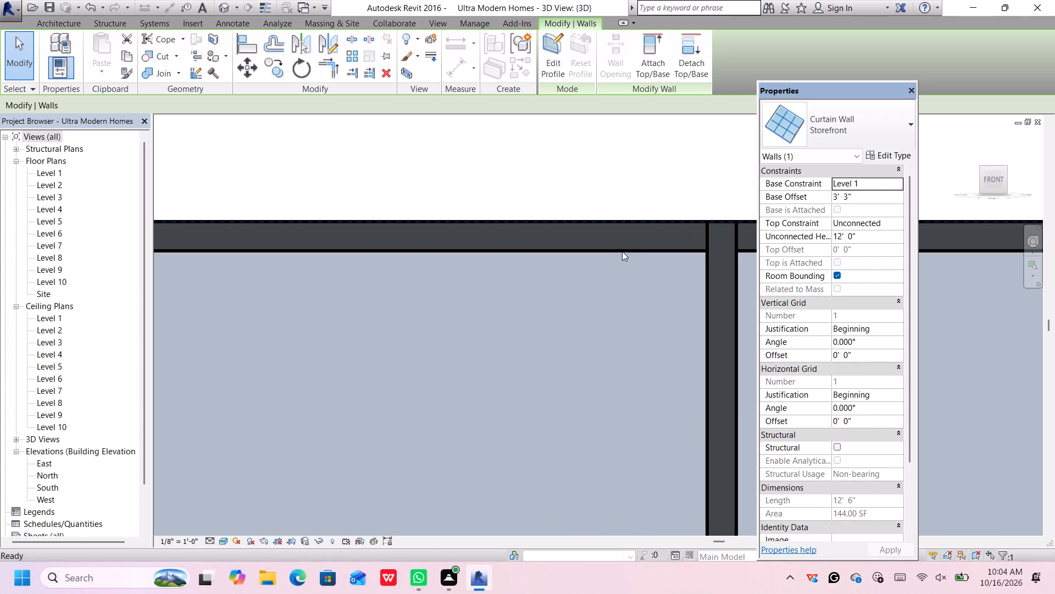
click(715, 260)
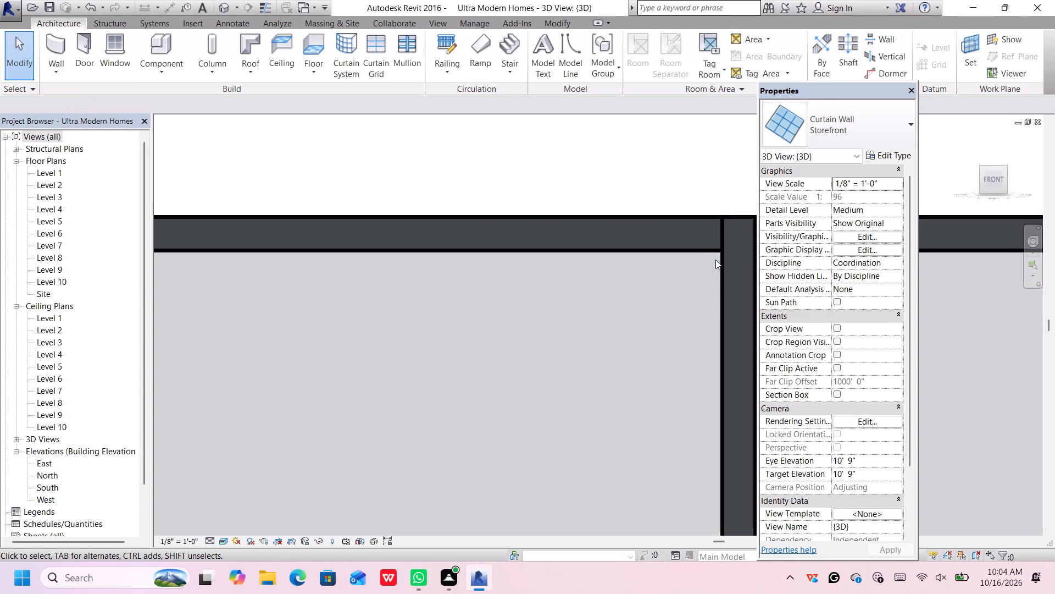
scroll(712, 261, down, 6)
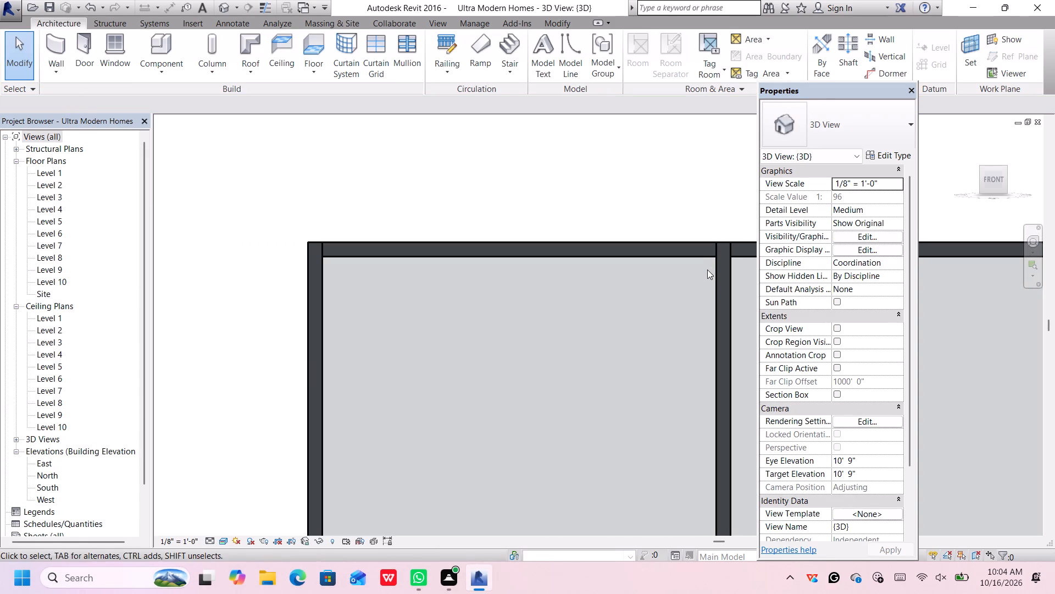
scroll(377, 288, up, 4)
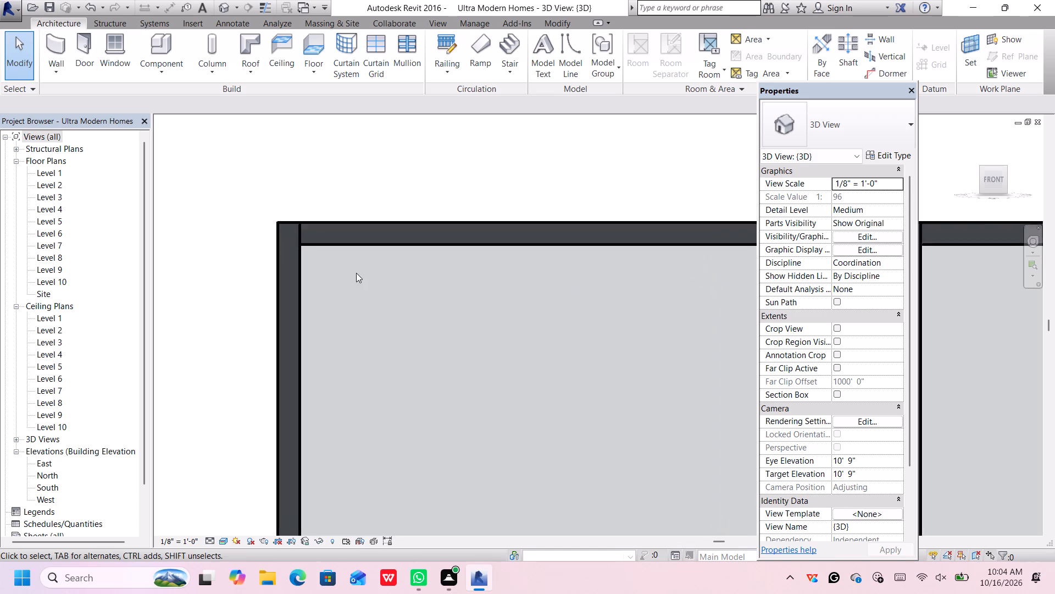
scroll(356, 273, up, 4)
scroll(266, 223, up, 10)
click(267, 207)
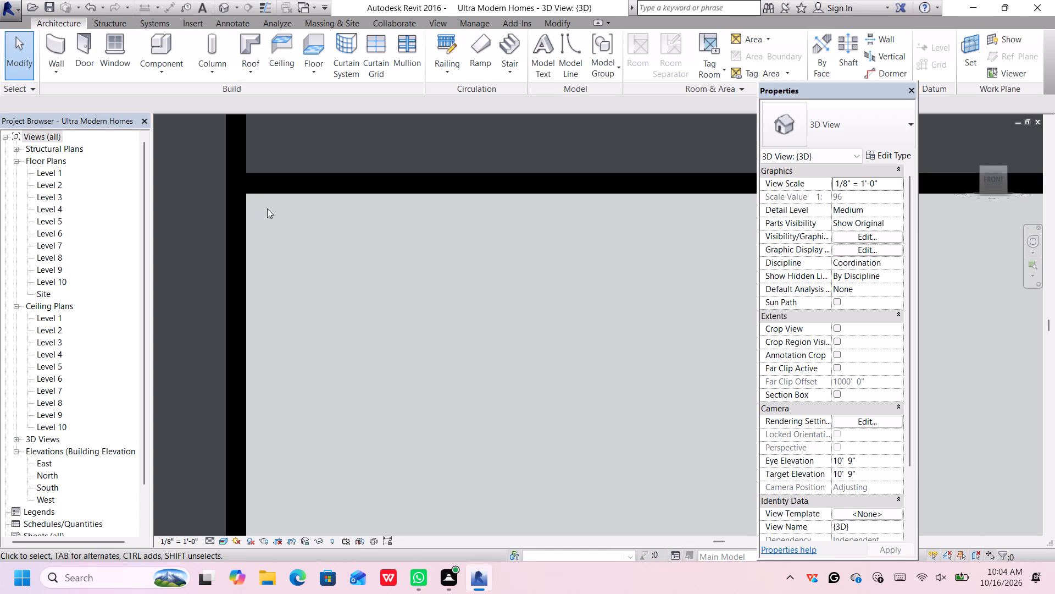
scroll(325, 260, down, 20)
scroll(325, 260, down, 4)
scroll(460, 276, down, 4)
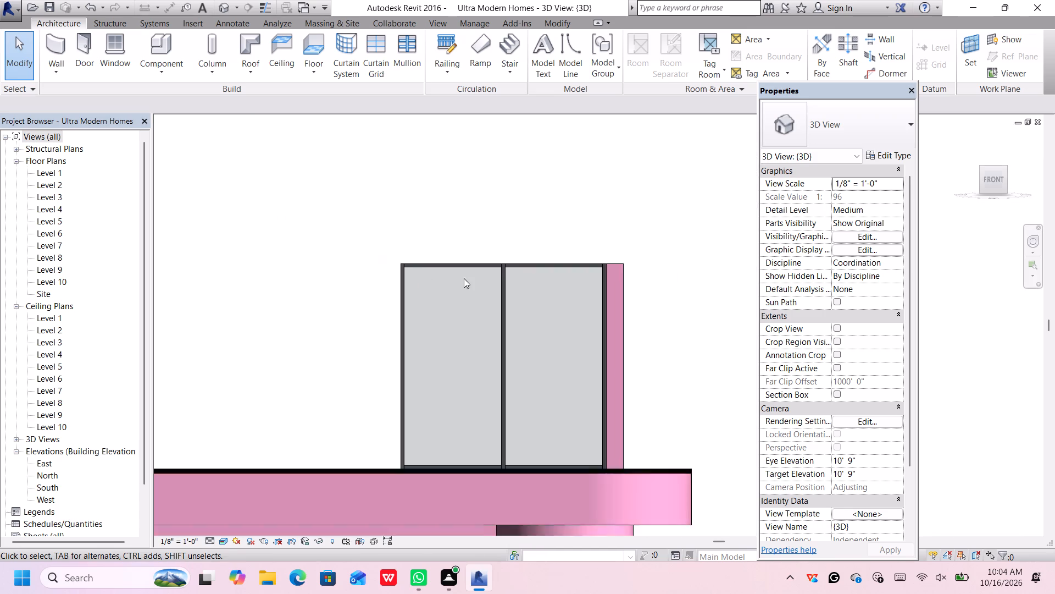
scroll(464, 278, down, 2)
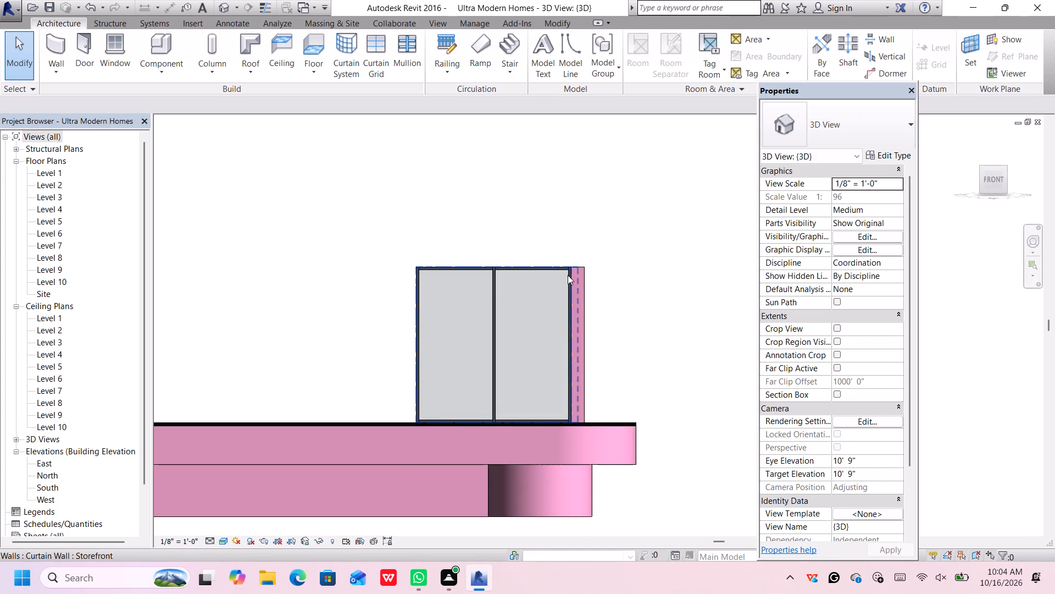
Review the type parameters of the top rectangular mullion beside the pink east wall, and close them without changes.
scroll(565, 277, up, 12)
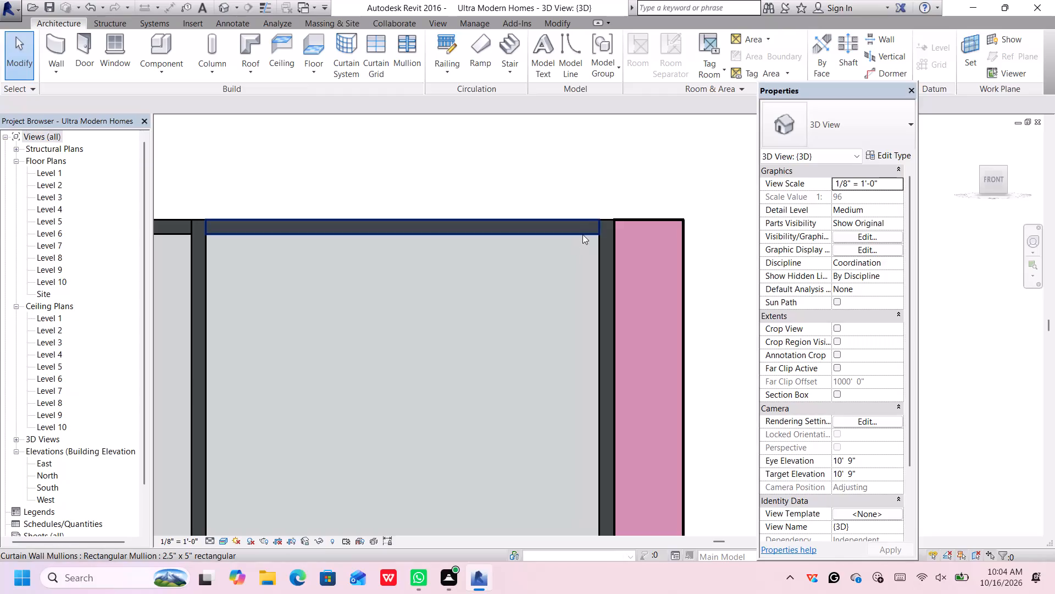
click(584, 234)
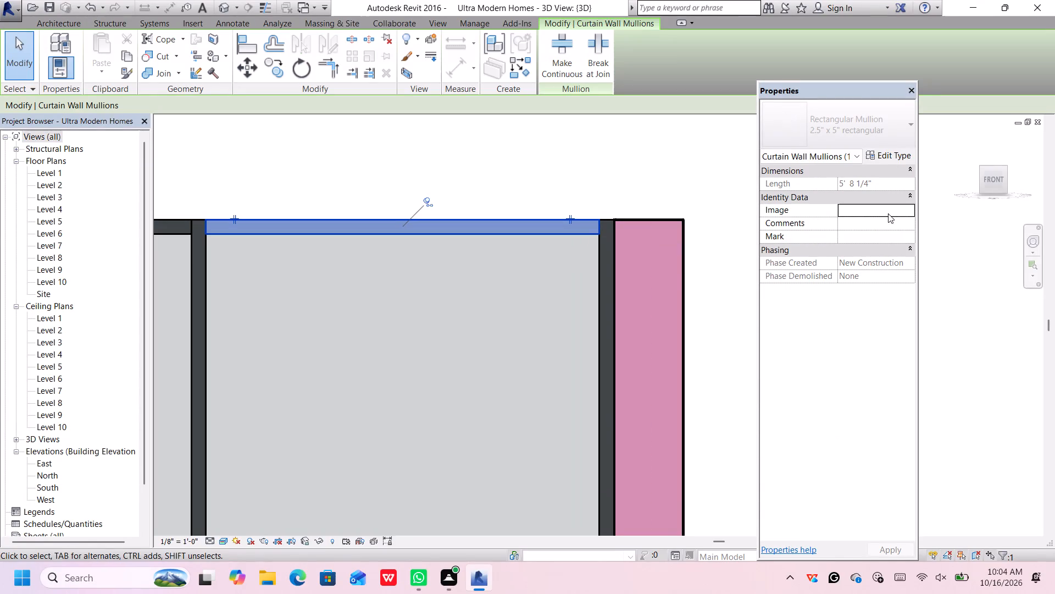
click(889, 153)
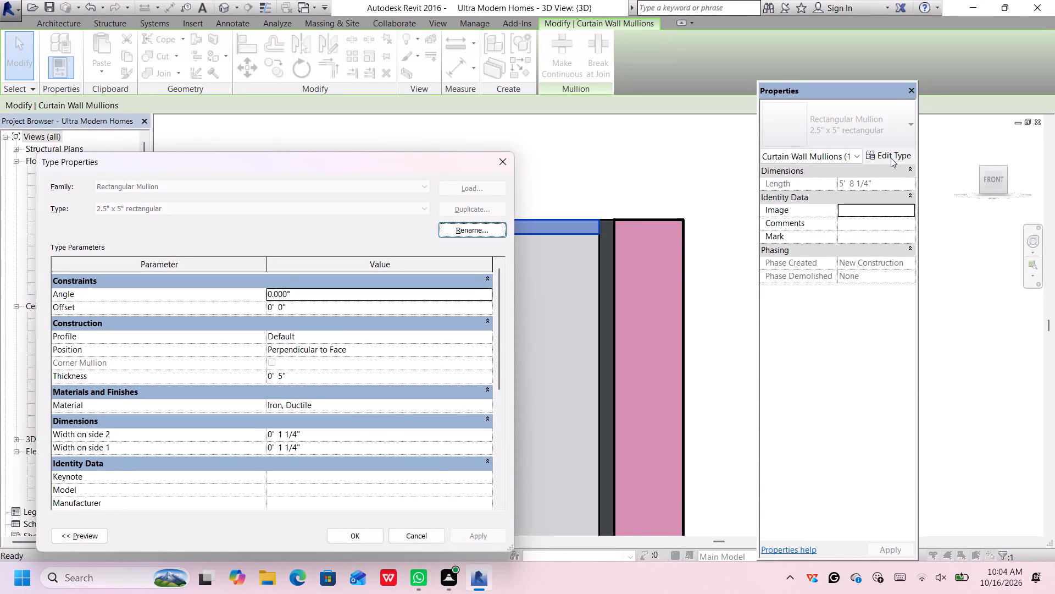
scroll(412, 355, down, 2)
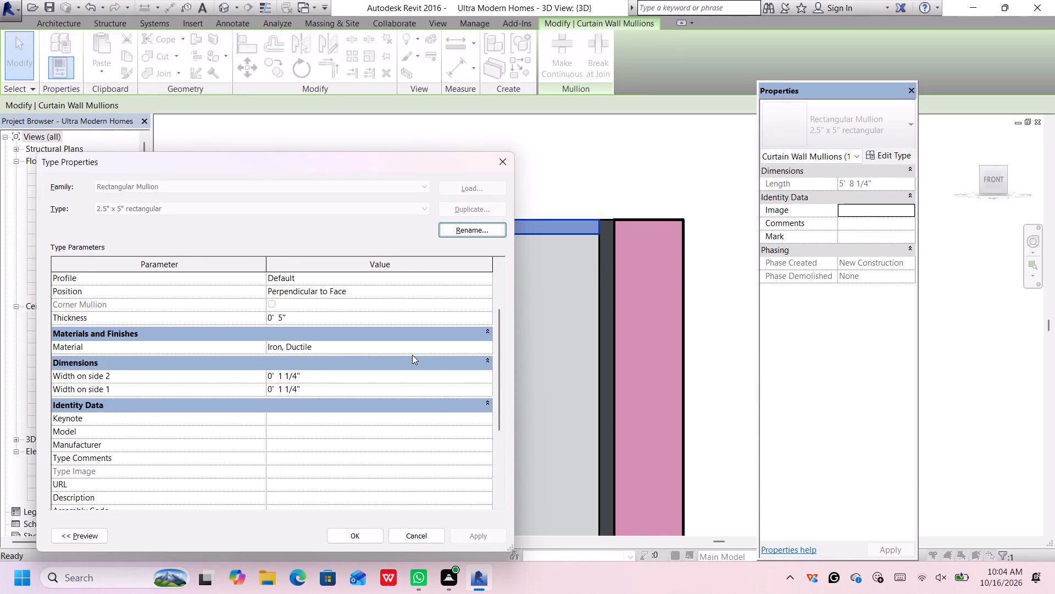
scroll(413, 355, down, 5)
scroll(413, 355, up, 4)
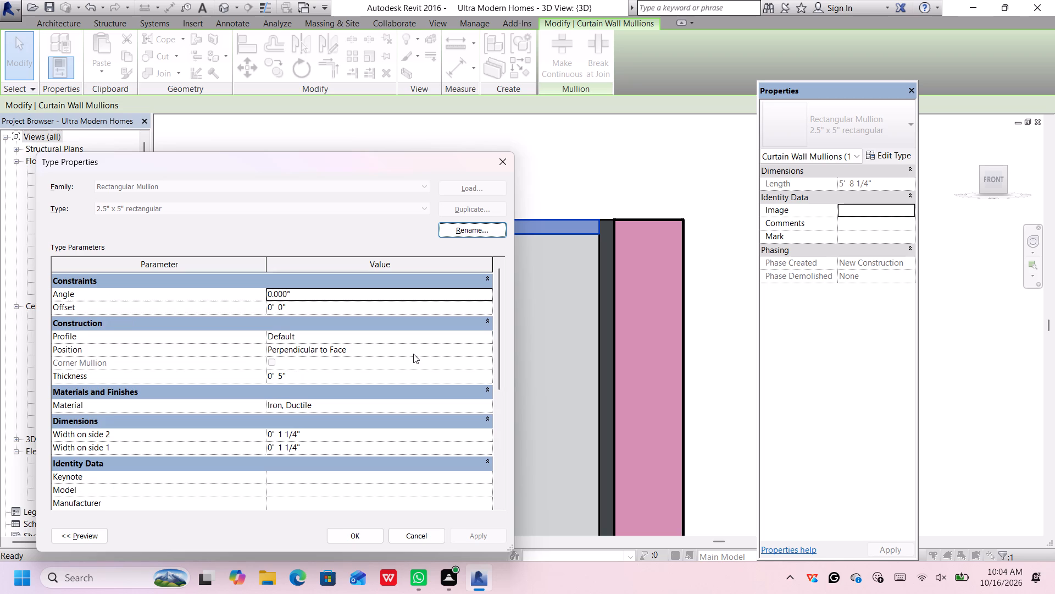
scroll(413, 354, up, 5)
click(507, 161)
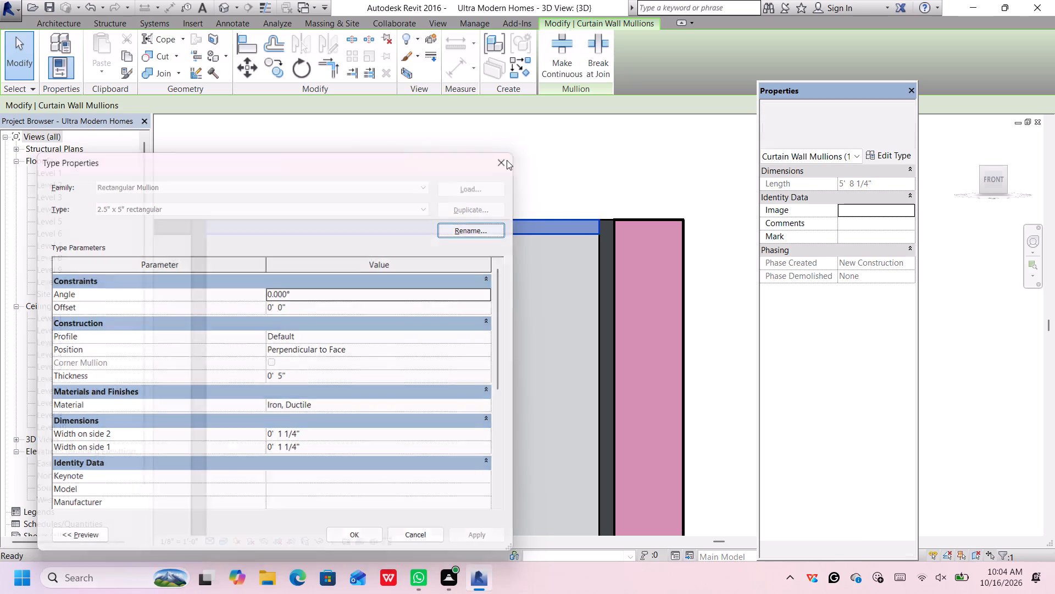
Deselect the mullion, examine the storefront's top centre mullion joint from a raised viewpoint, and dismiss the licence notification.
scroll(546, 203, down, 8)
click(614, 191)
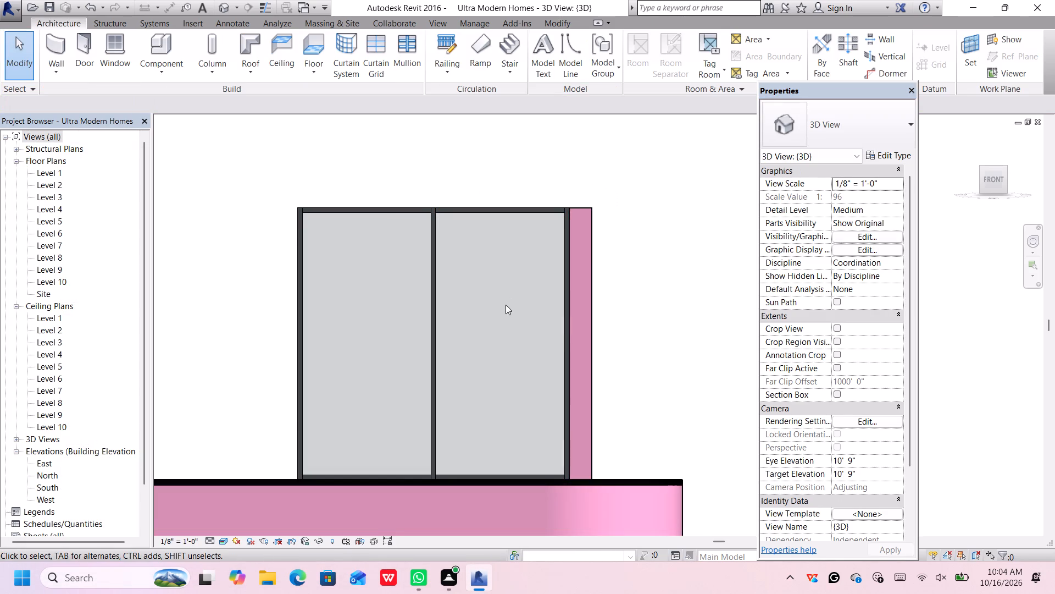
scroll(503, 350, down, 5)
shift+middle_drag(510, 325, 513, 335)
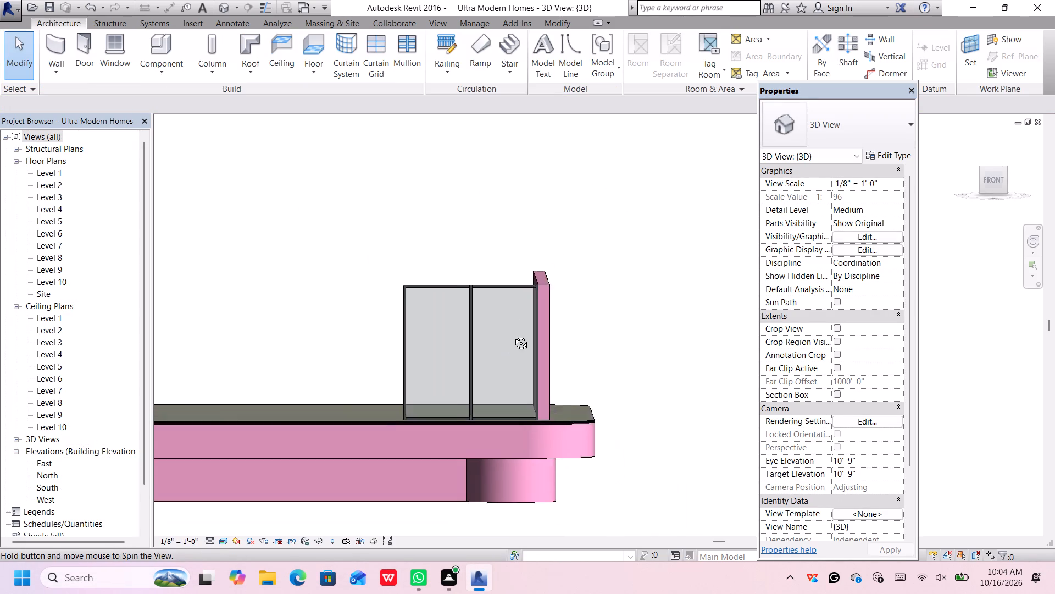
shift+middle_drag(513, 335, 525, 376)
scroll(525, 377, up, 1)
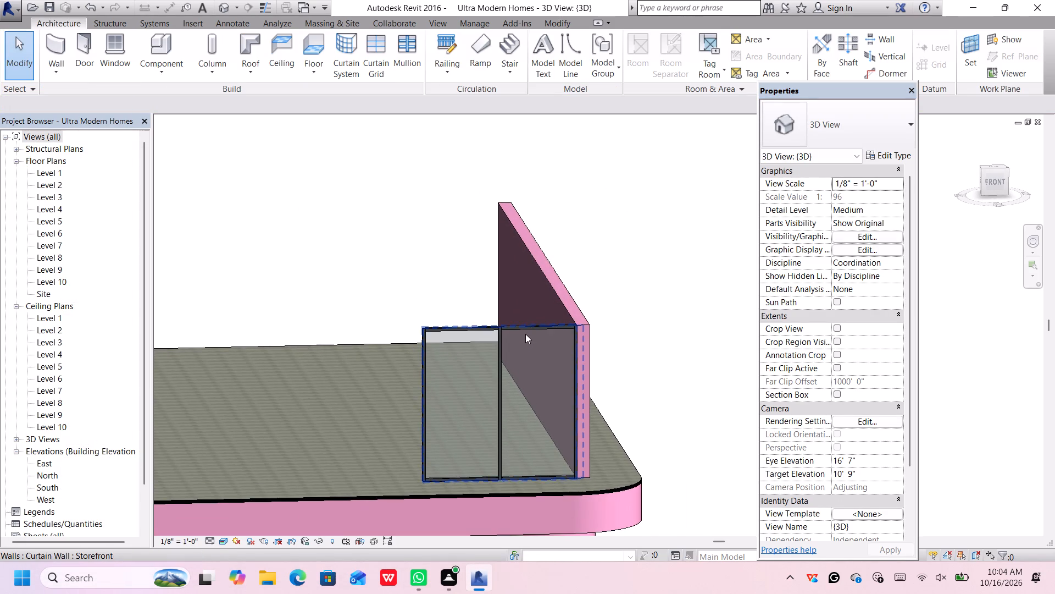
scroll(525, 334, up, 11)
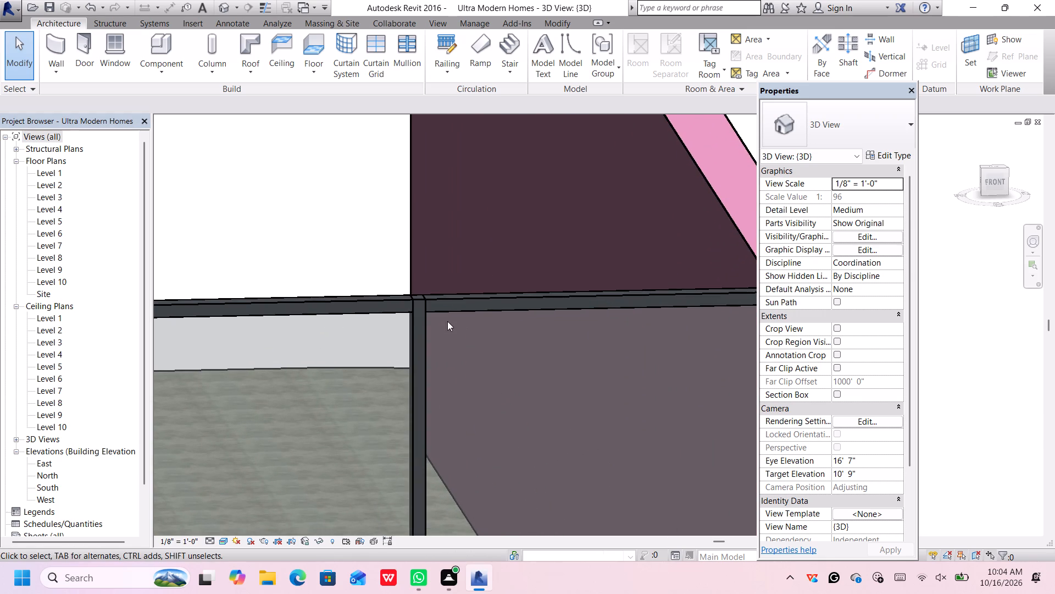
scroll(437, 319, up, 15)
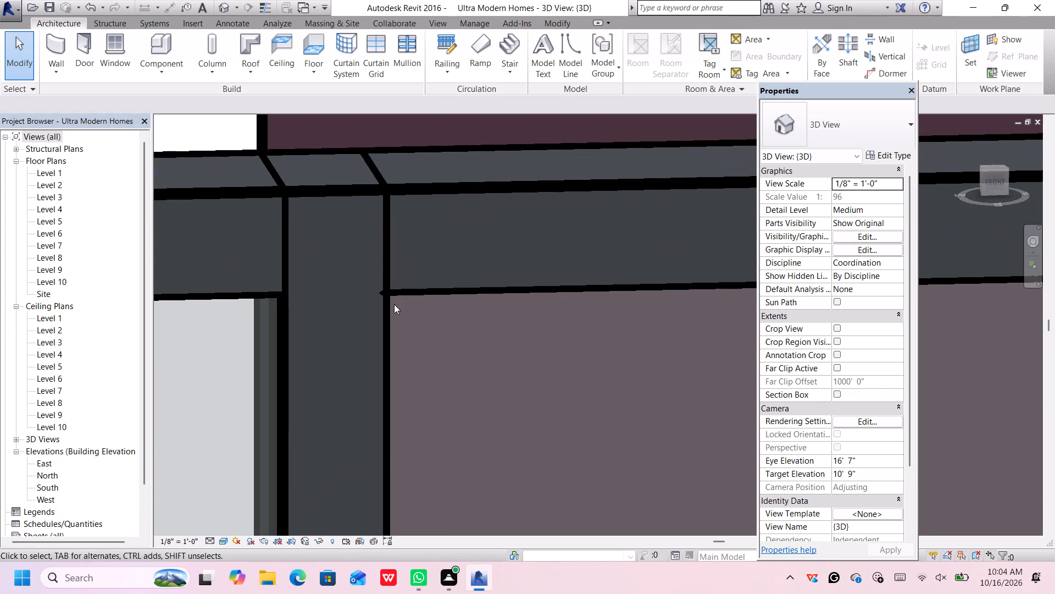
scroll(267, 306, down, 6)
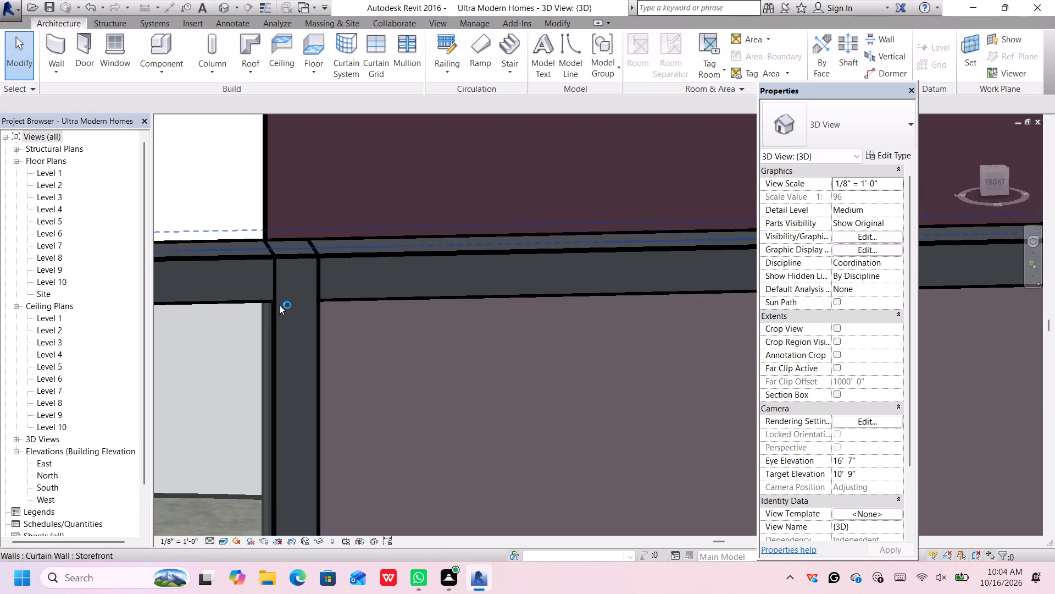
middle_drag(329, 290, 547, 230)
middle_click(562, 226)
middle_click(570, 221)
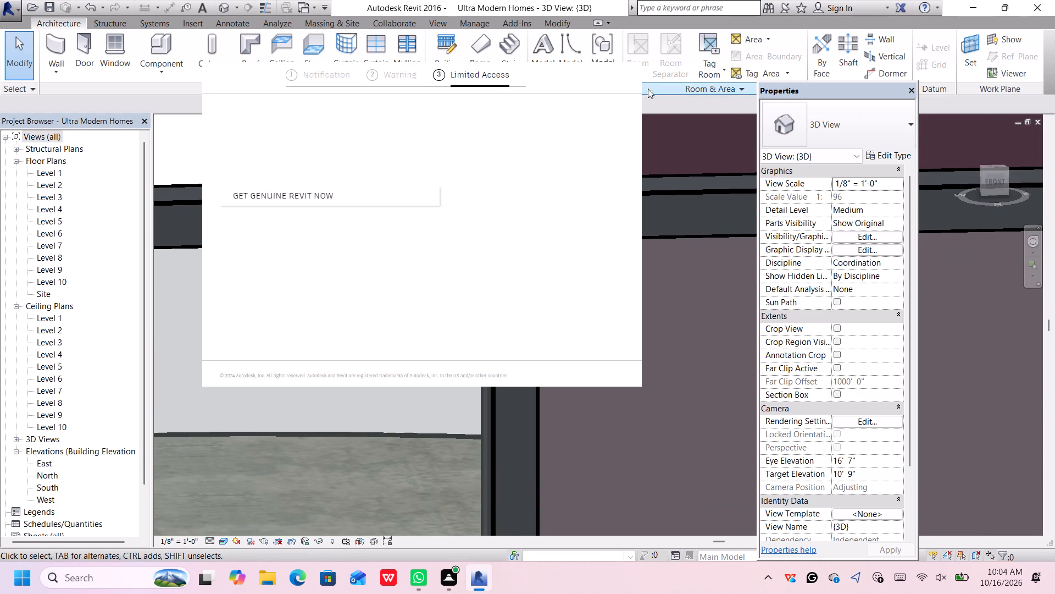
click(614, 75)
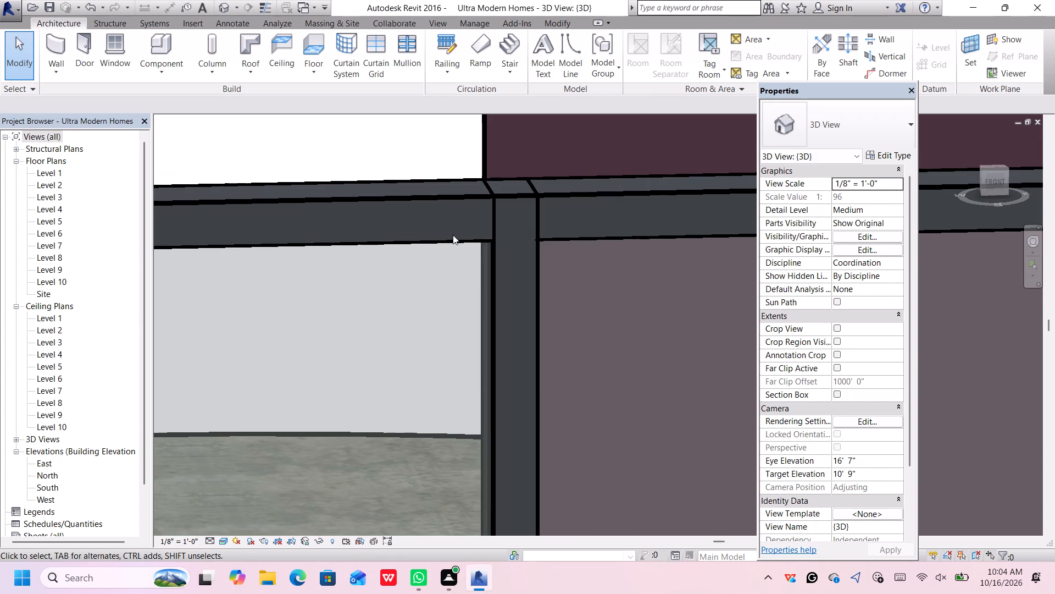
Examine the inner edge of the centre vertical mullion where it meets the west glass panel.
scroll(455, 256, down, 6)
middle_drag(458, 257, 611, 157)
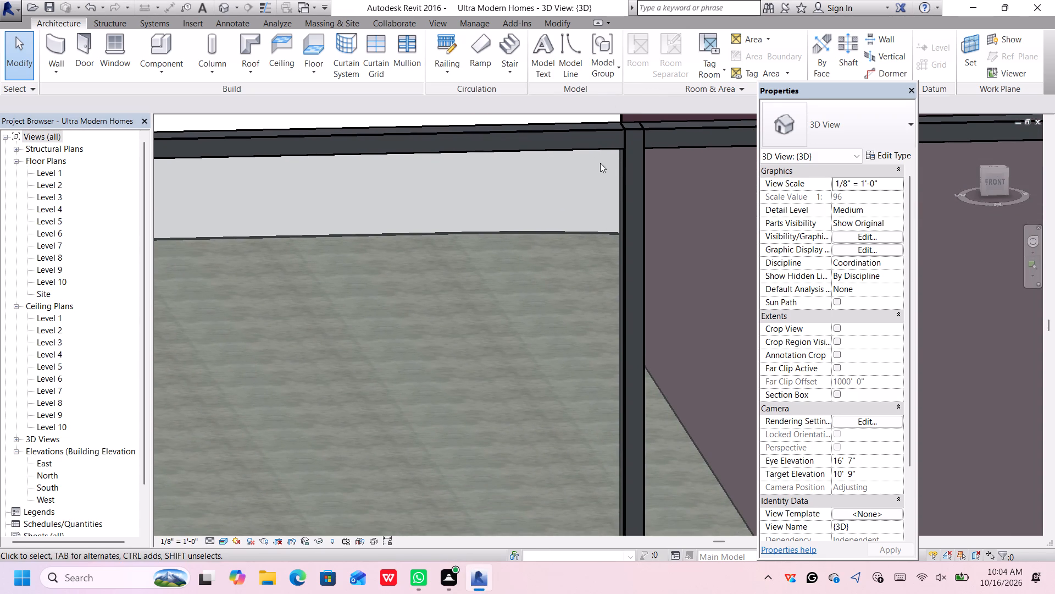
scroll(605, 151, up, 8)
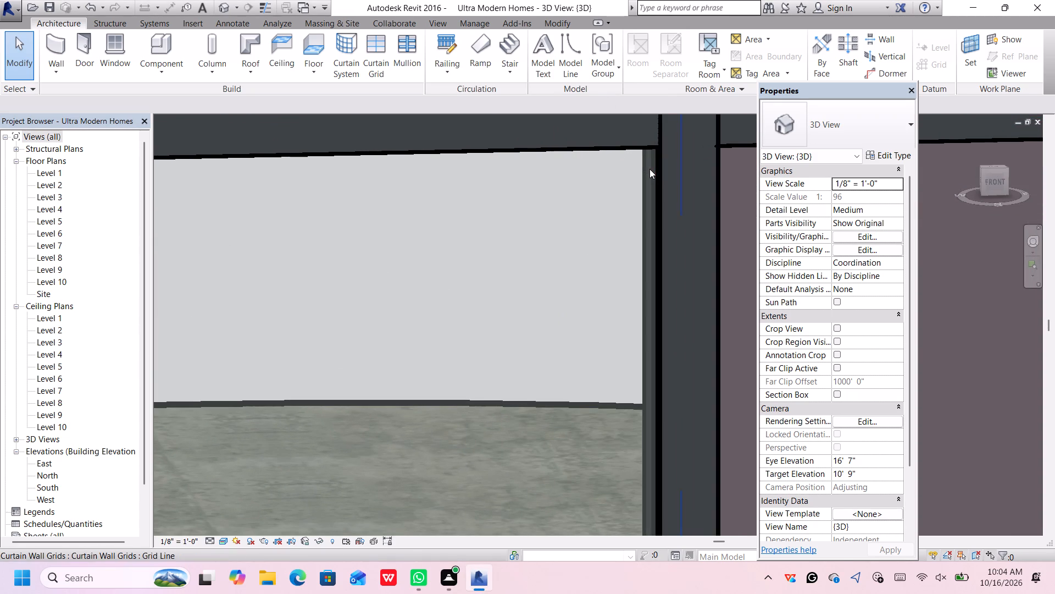
scroll(653, 173, up, 6)
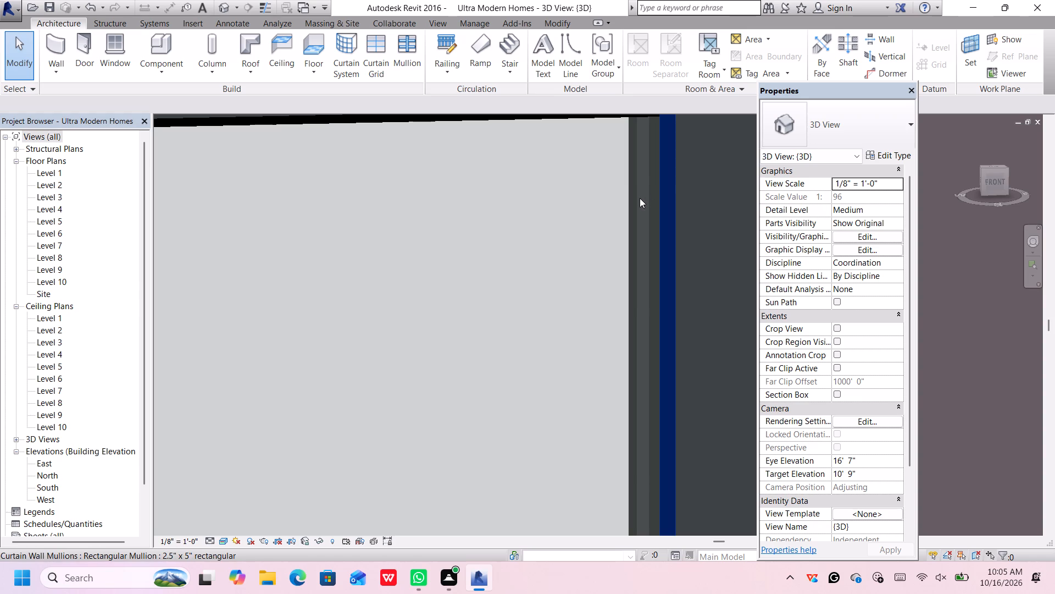
scroll(640, 198, down, 16)
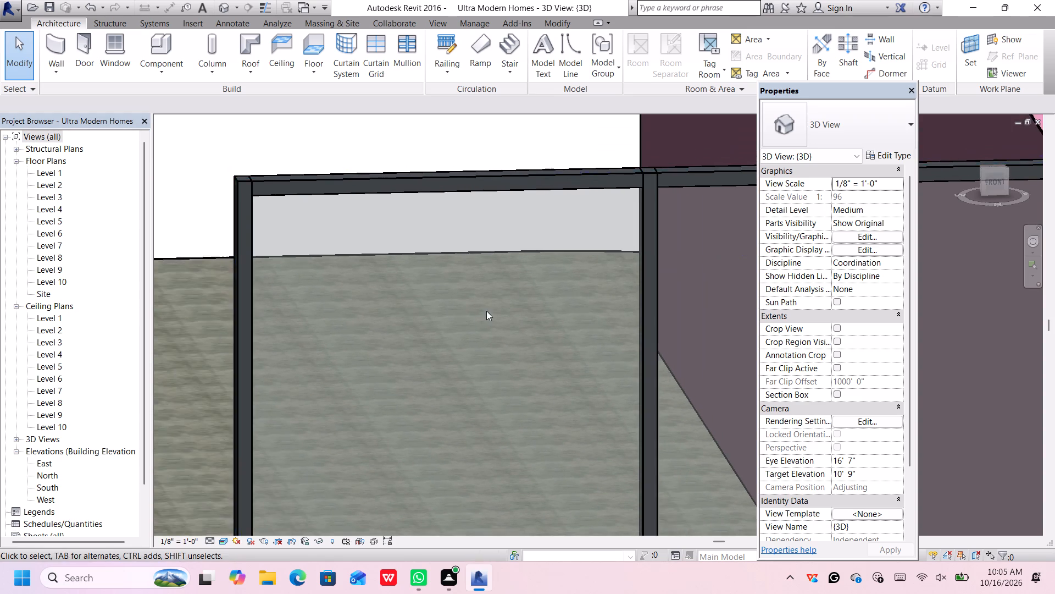
scroll(475, 317, down, 10)
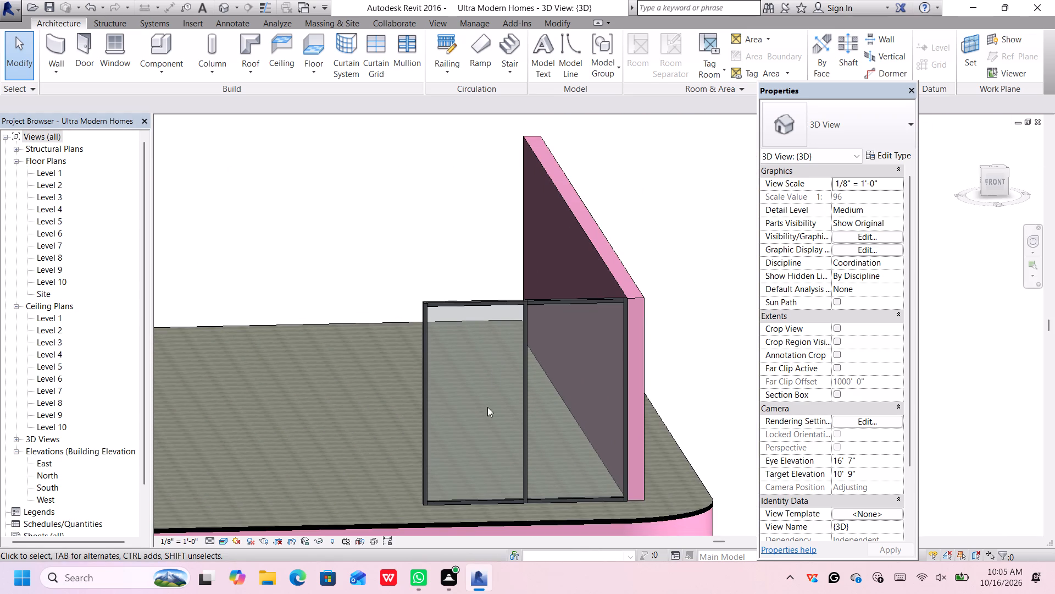
Examine the storefront's bottom mullion up close, along its glass edge and where it meets the floor.
scroll(487, 408, up, 1)
middle_drag(457, 493, 496, 286)
scroll(496, 292, up, 15)
scroll(515, 325, up, 7)
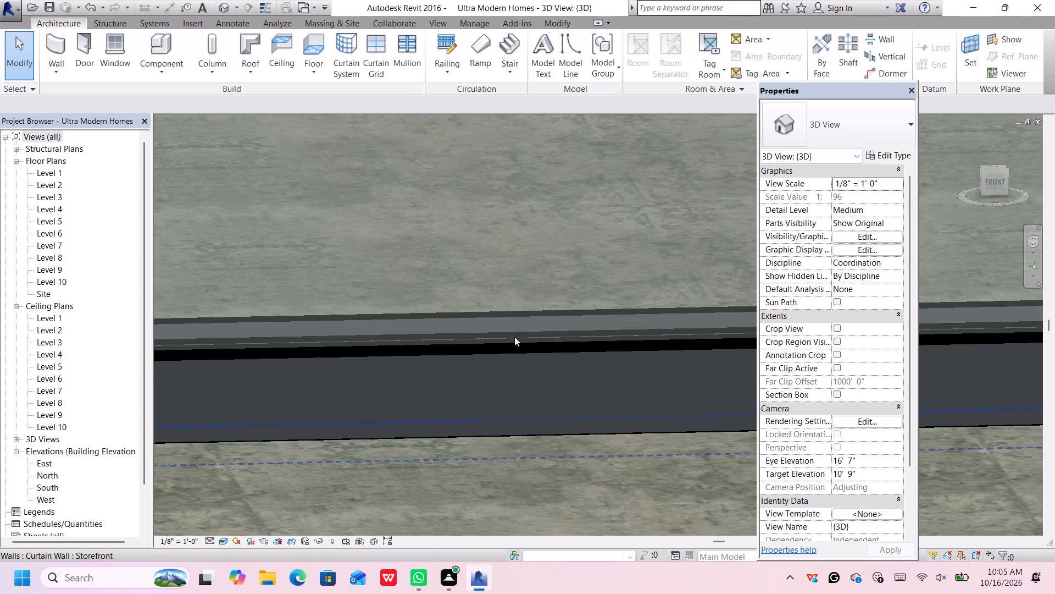
scroll(514, 337, up, 8)
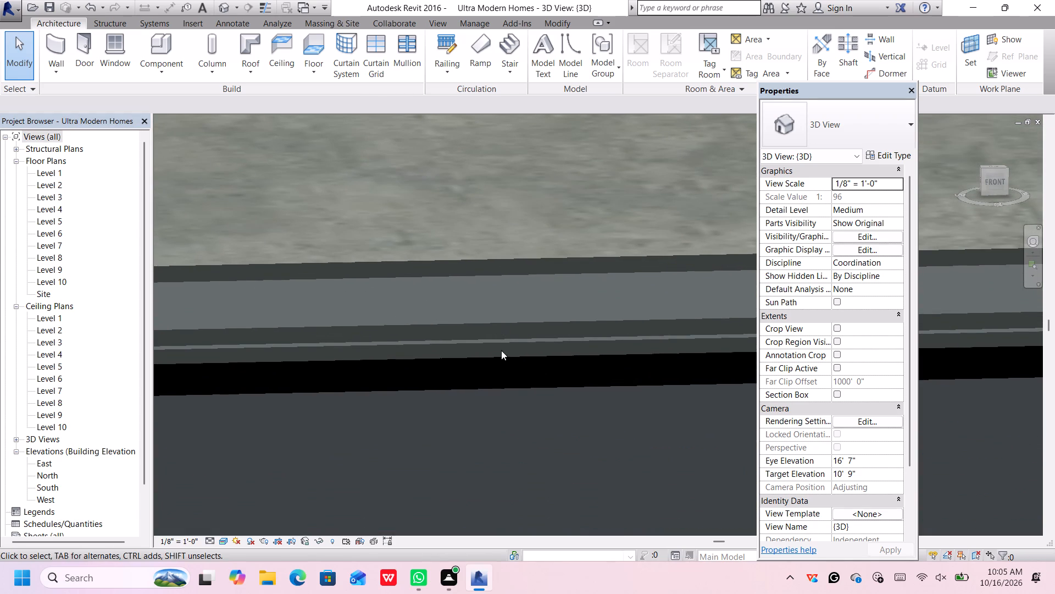
scroll(514, 317, down, 7)
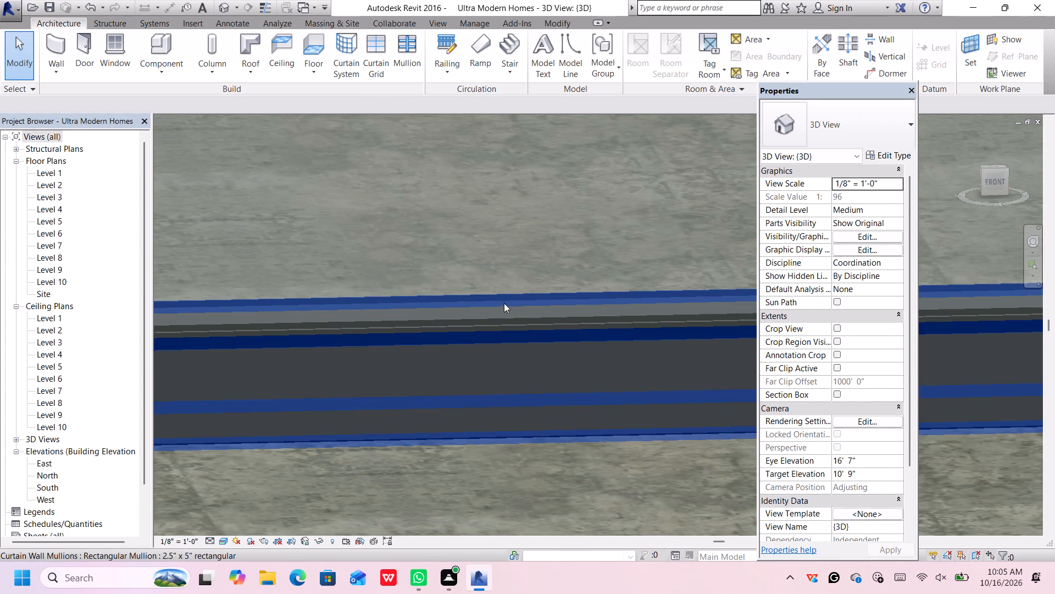
scroll(507, 303, down, 3)
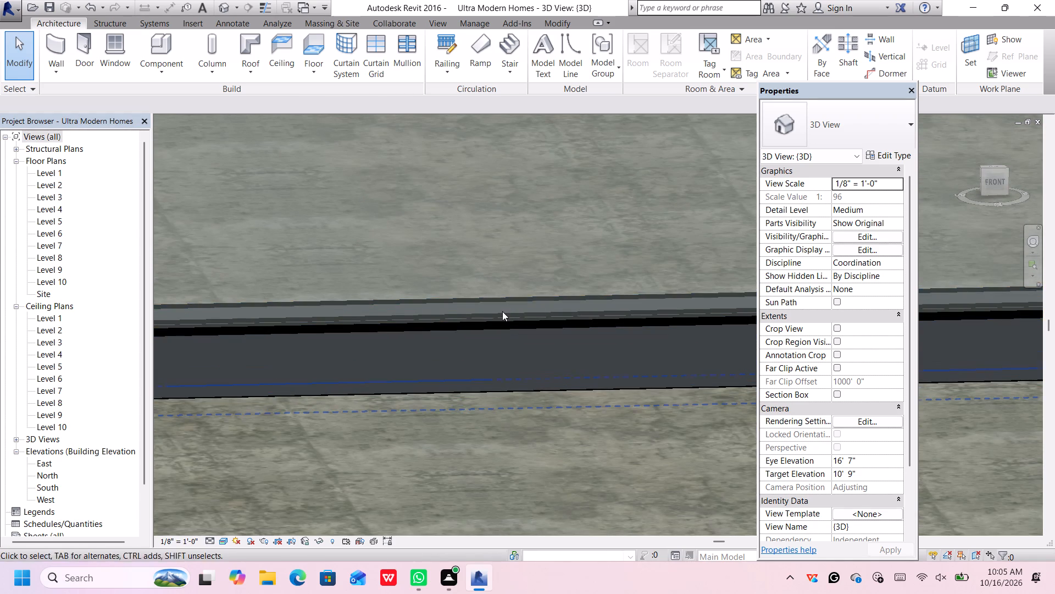
scroll(502, 314, up, 11)
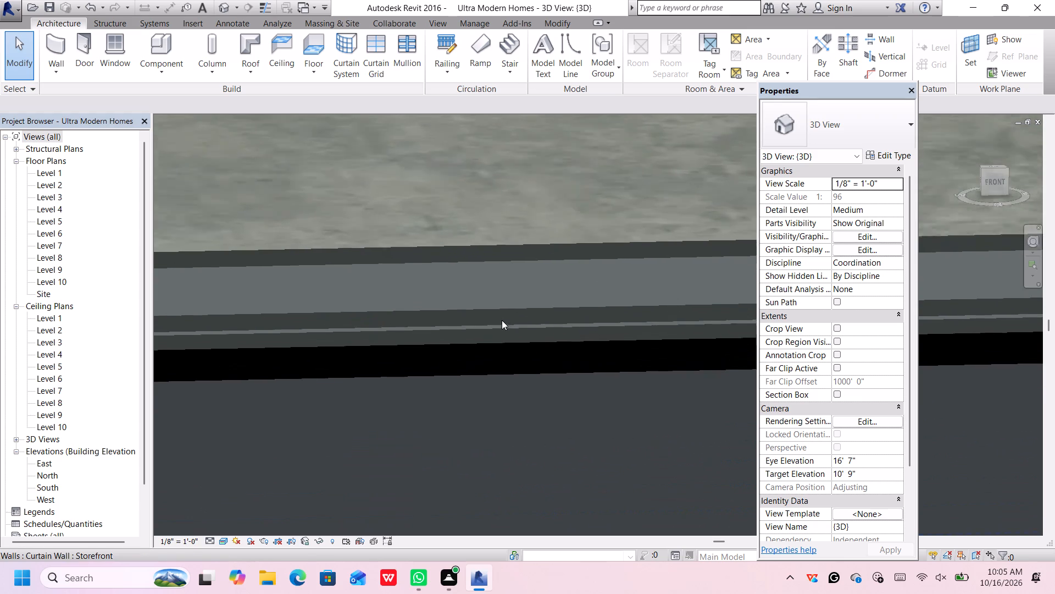
scroll(502, 320, up, 4)
scroll(497, 333, down, 17)
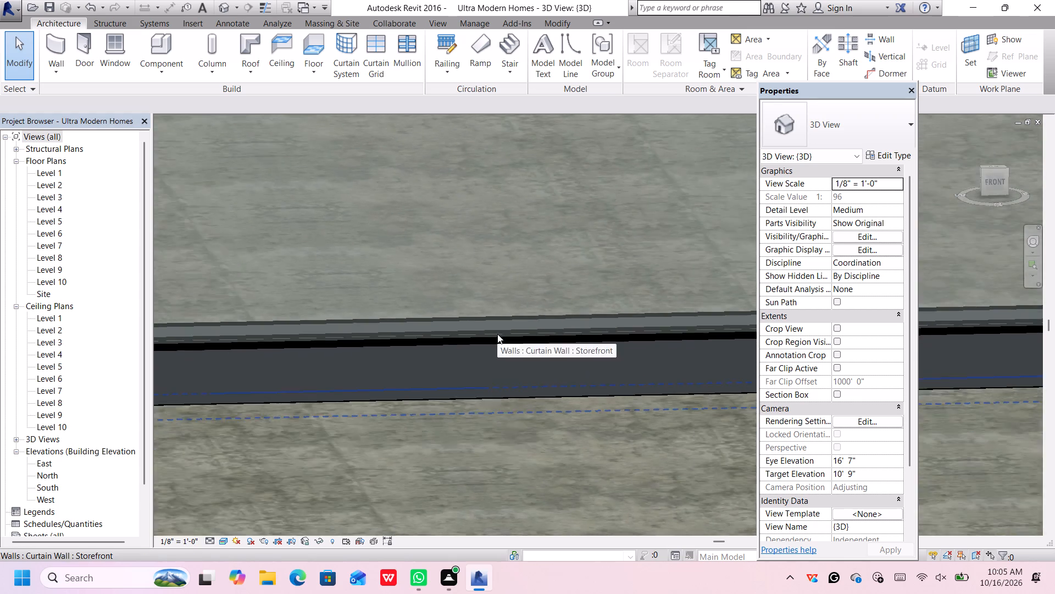
scroll(497, 334, down, 18)
scroll(498, 334, down, 5)
Review the Storefront curtain wall's type parameters from construction to identity data, close them without changes, and deselect the wall.
scroll(576, 207, up, 2)
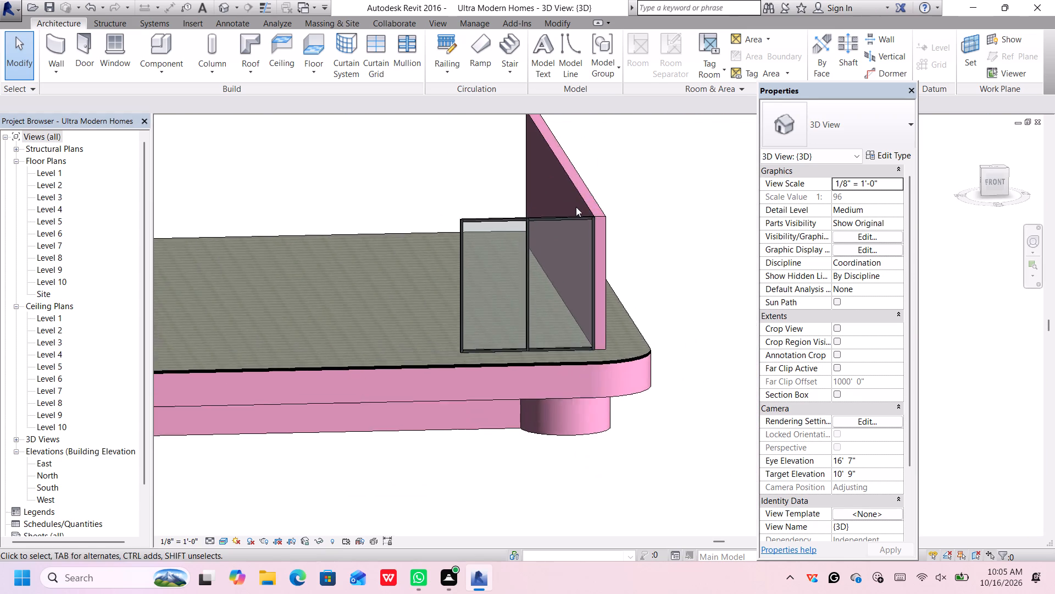
scroll(576, 207, up, 4)
scroll(604, 259, up, 3)
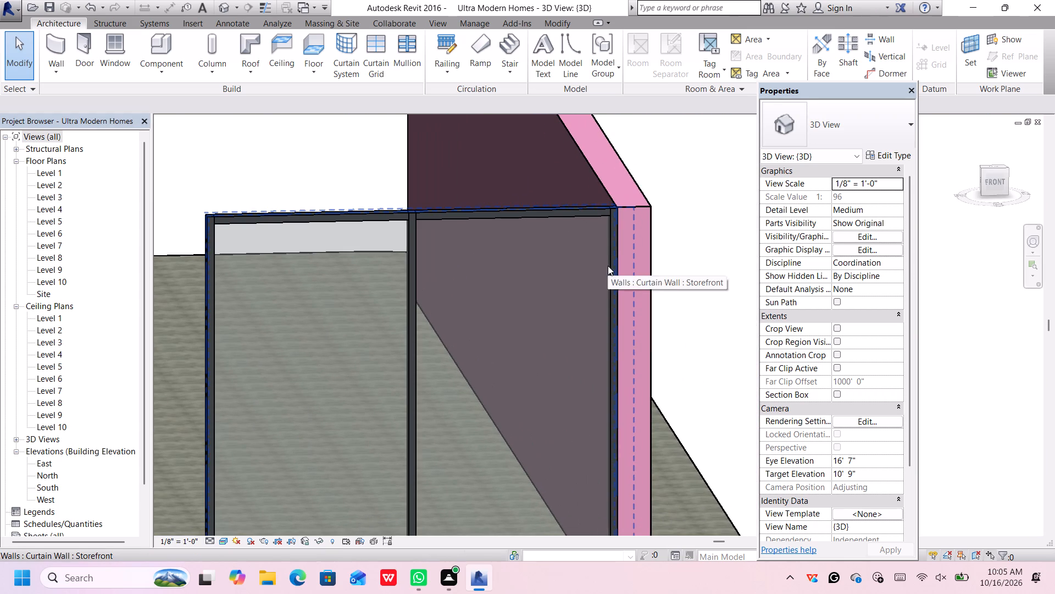
click(608, 262)
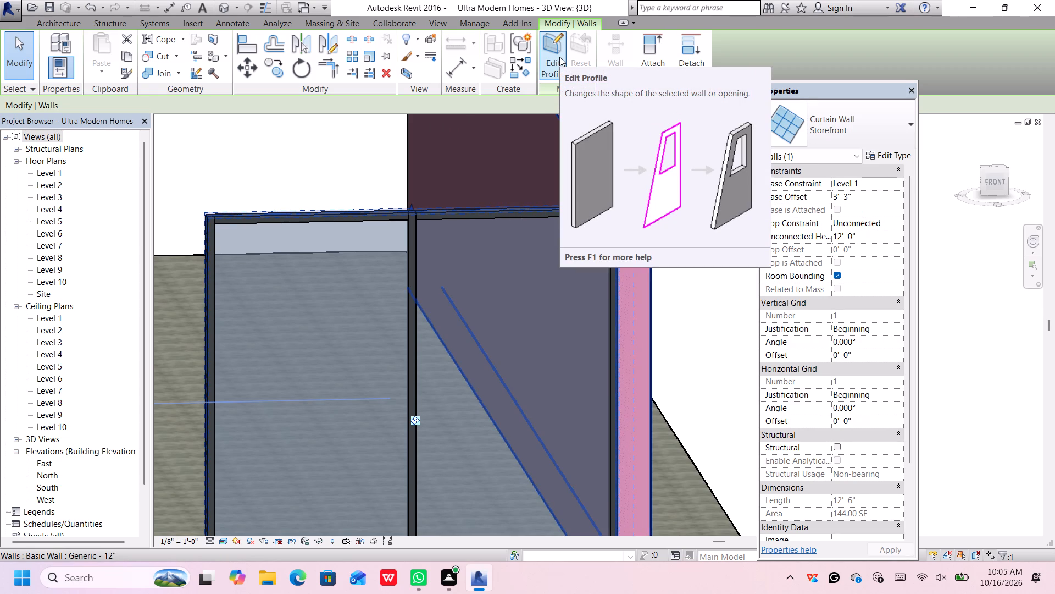
scroll(559, 57, down, 3)
click(880, 152)
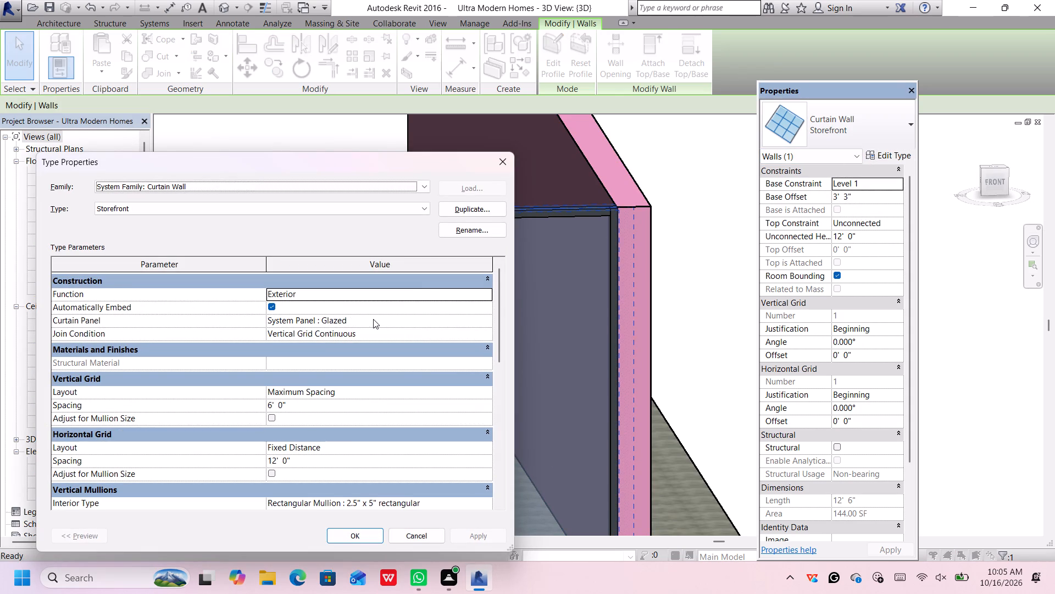
scroll(386, 373, down, 1)
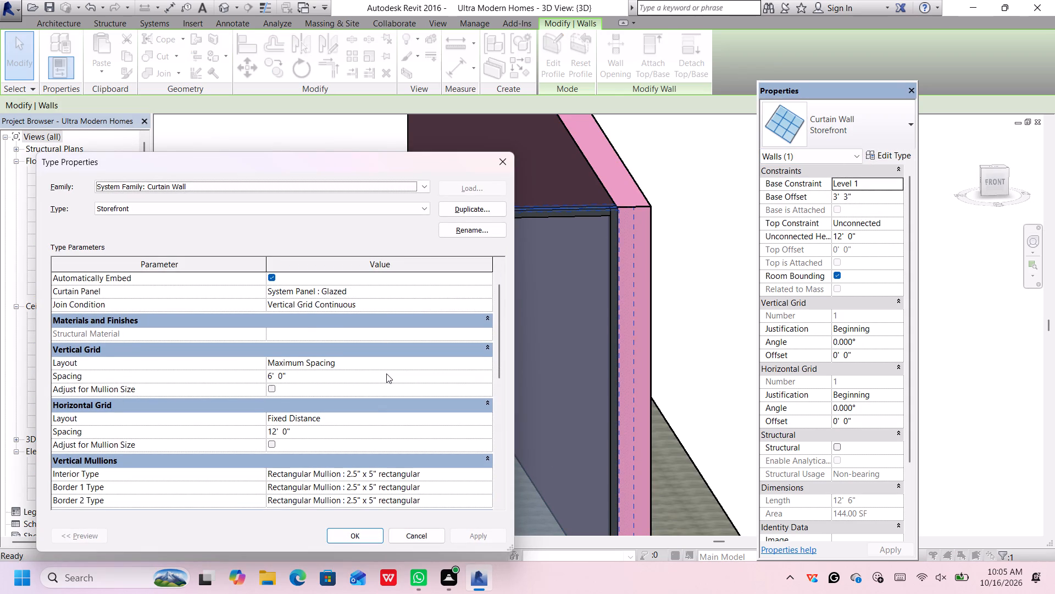
scroll(387, 372, up, 3)
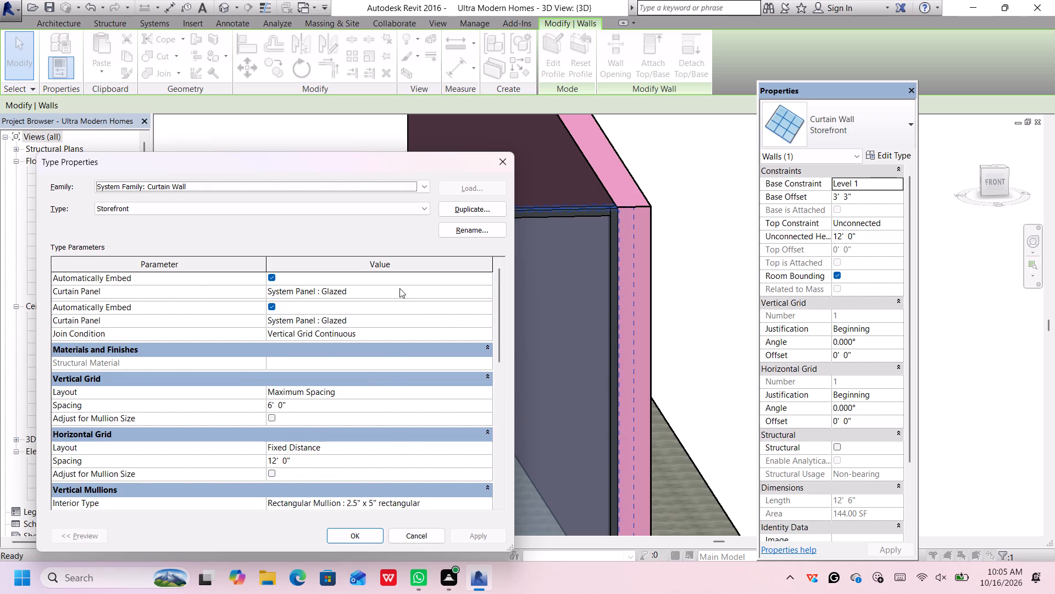
scroll(415, 376, down, 5)
scroll(415, 376, up, 2)
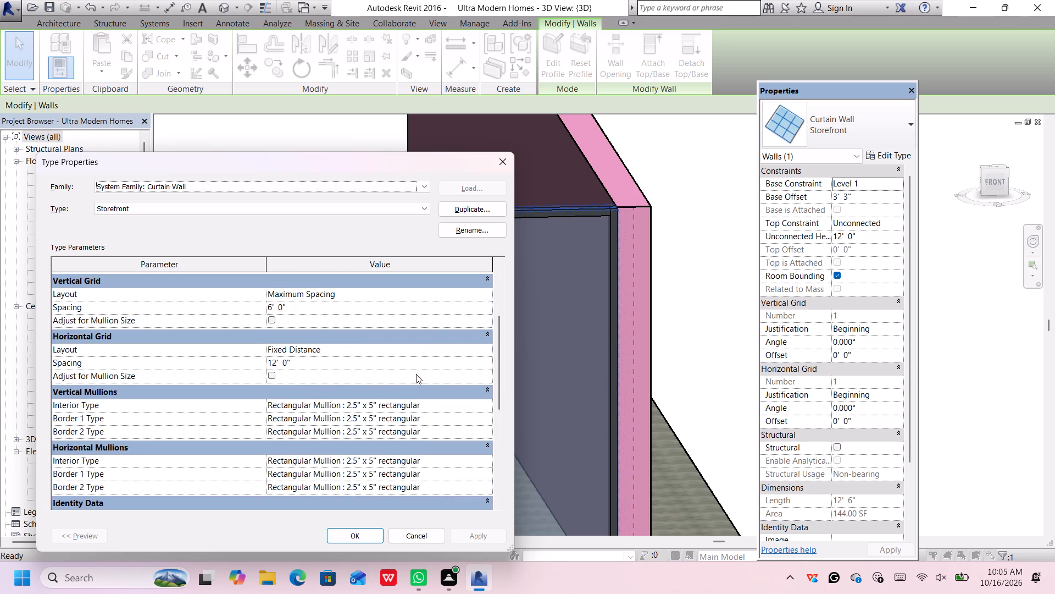
scroll(465, 369, down, 10)
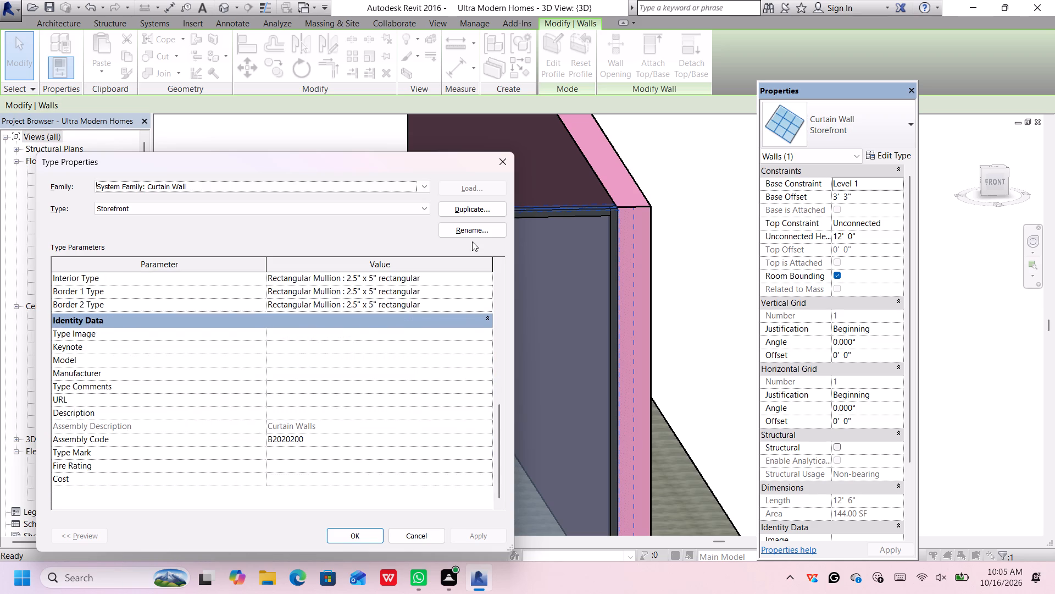
click(506, 162)
scroll(651, 202, down, 6)
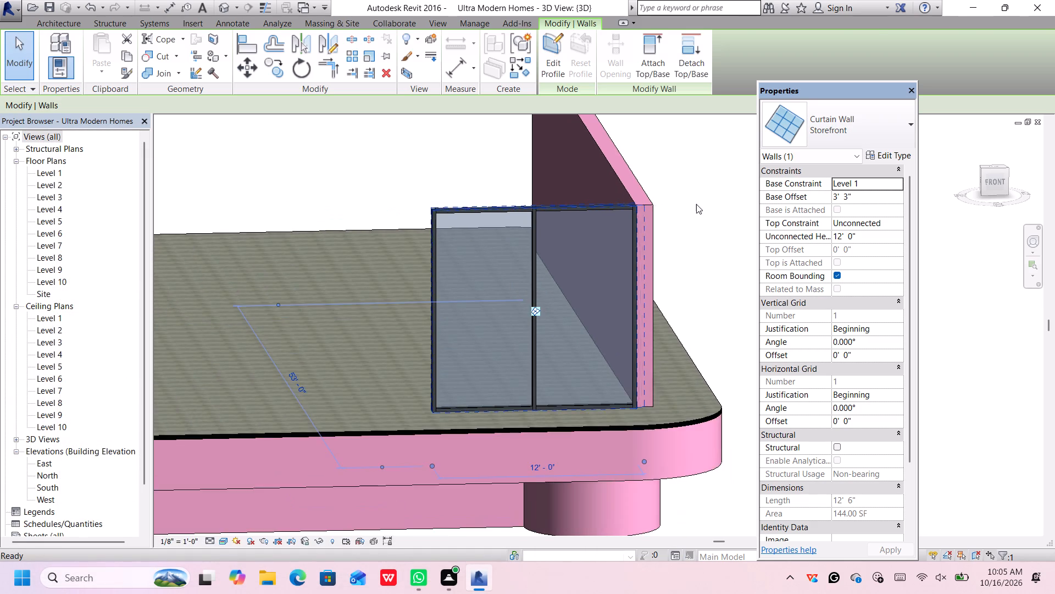
click(696, 204)
Dismiss the licence notification and inspect the whole base with its wall and storefront, ending in a straight front view.
scroll(696, 205, down, 7)
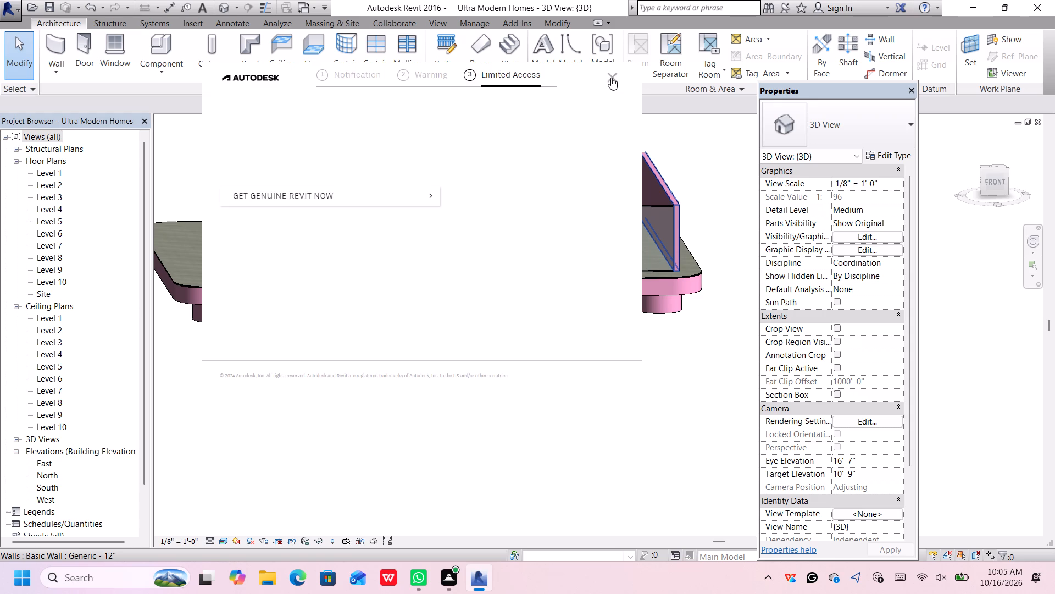
click(614, 75)
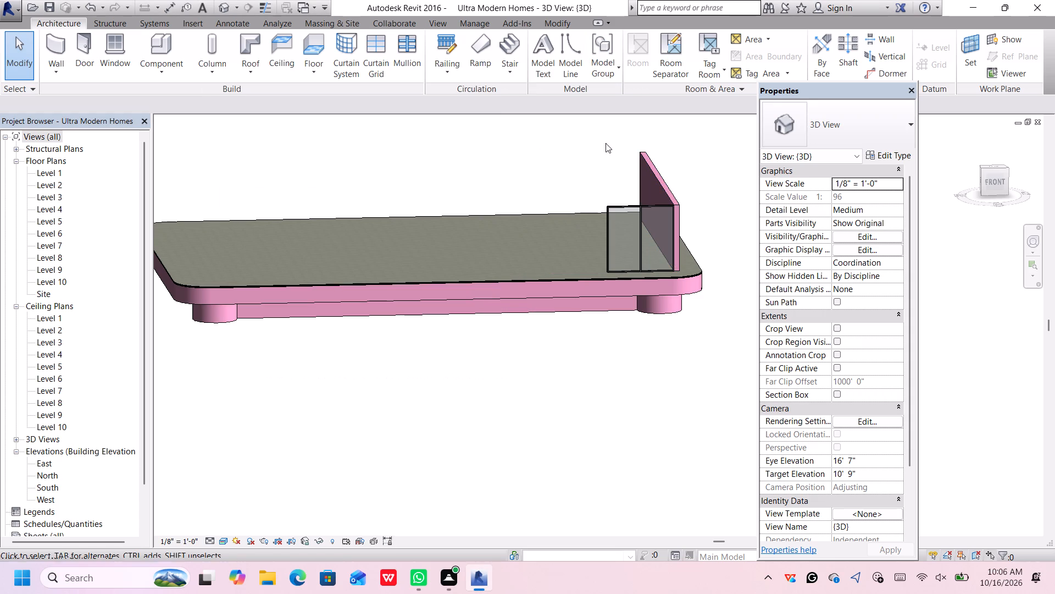
scroll(596, 245, up, 1)
scroll(596, 245, down, 2)
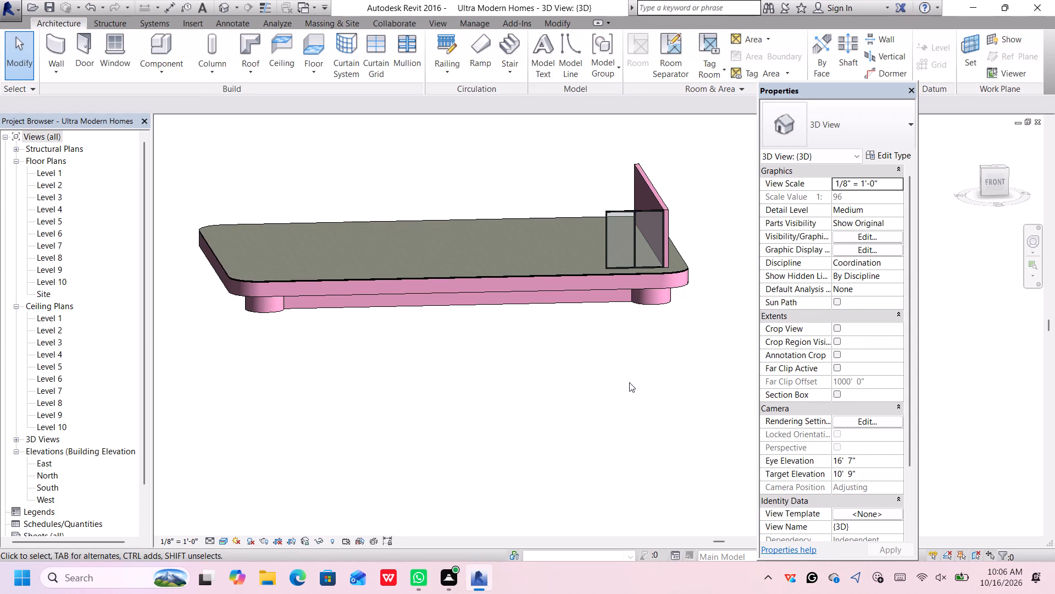
middle_drag(629, 382, 609, 331)
shift+middle_click(609, 331)
shift+middle_click(609, 328)
shift+middle_click(610, 327)
shift+middle_drag(612, 327, 617, 326)
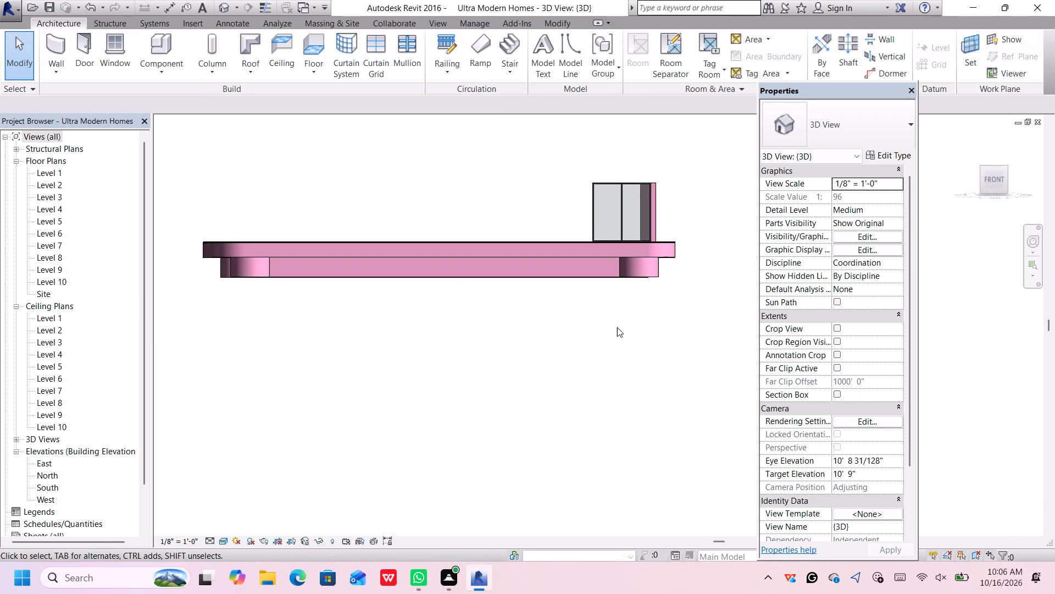
click(993, 177)
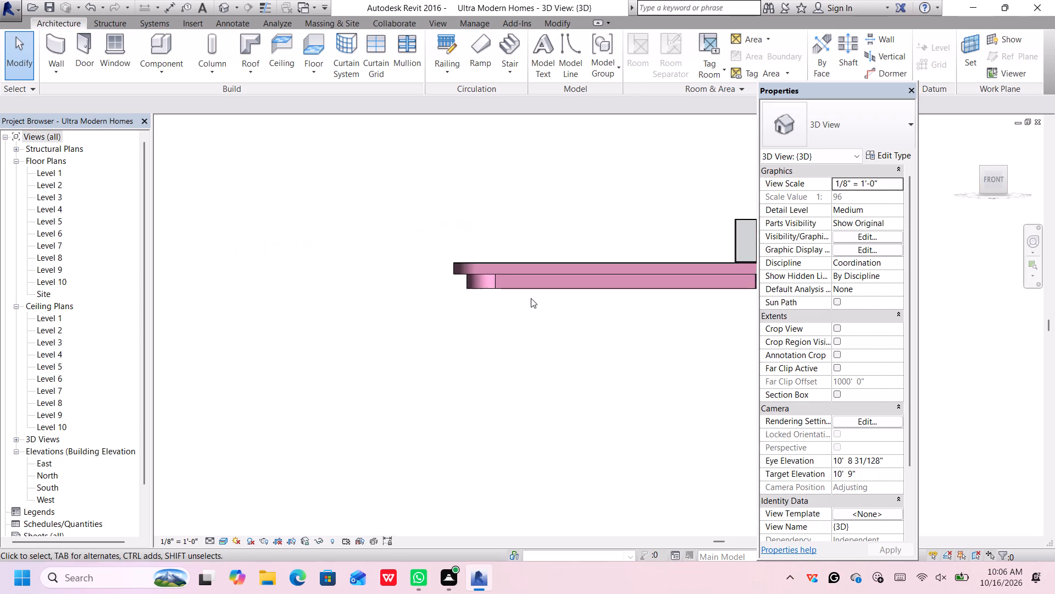
scroll(502, 317, down, 2)
scroll(708, 365, up, 1)
middle_drag(715, 365, 691, 365)
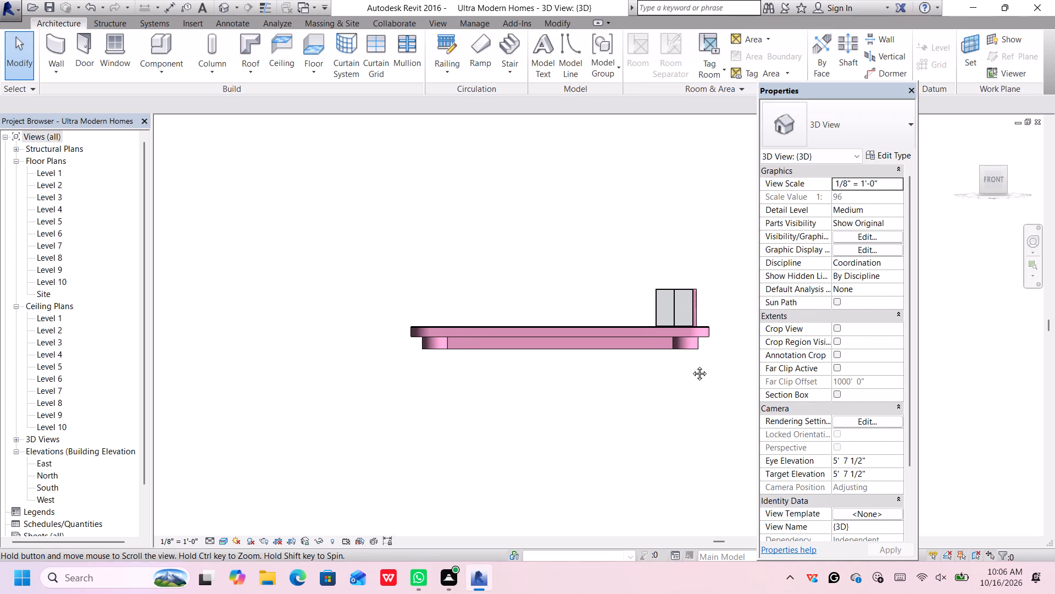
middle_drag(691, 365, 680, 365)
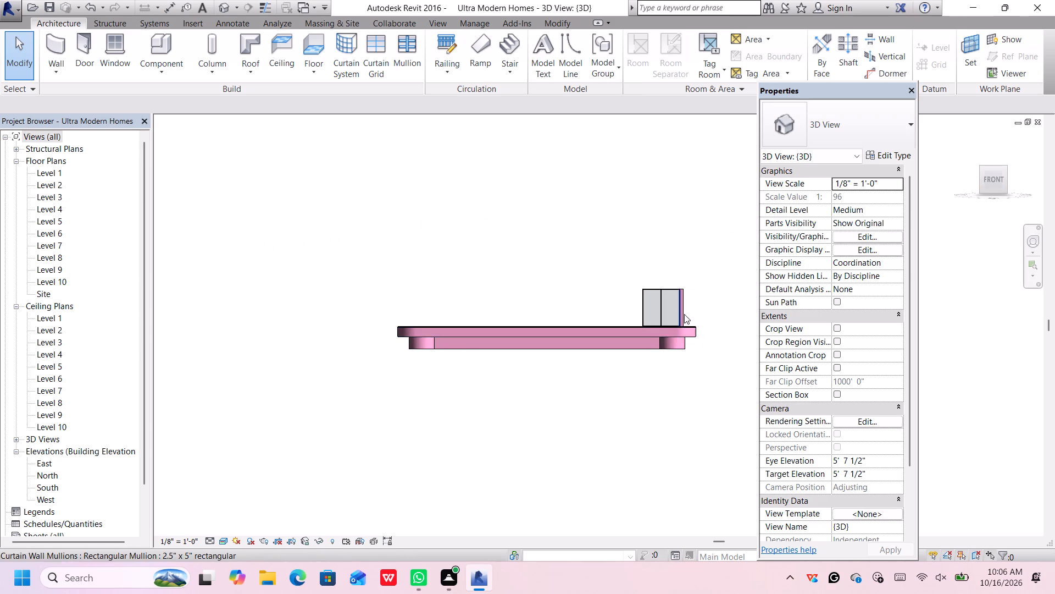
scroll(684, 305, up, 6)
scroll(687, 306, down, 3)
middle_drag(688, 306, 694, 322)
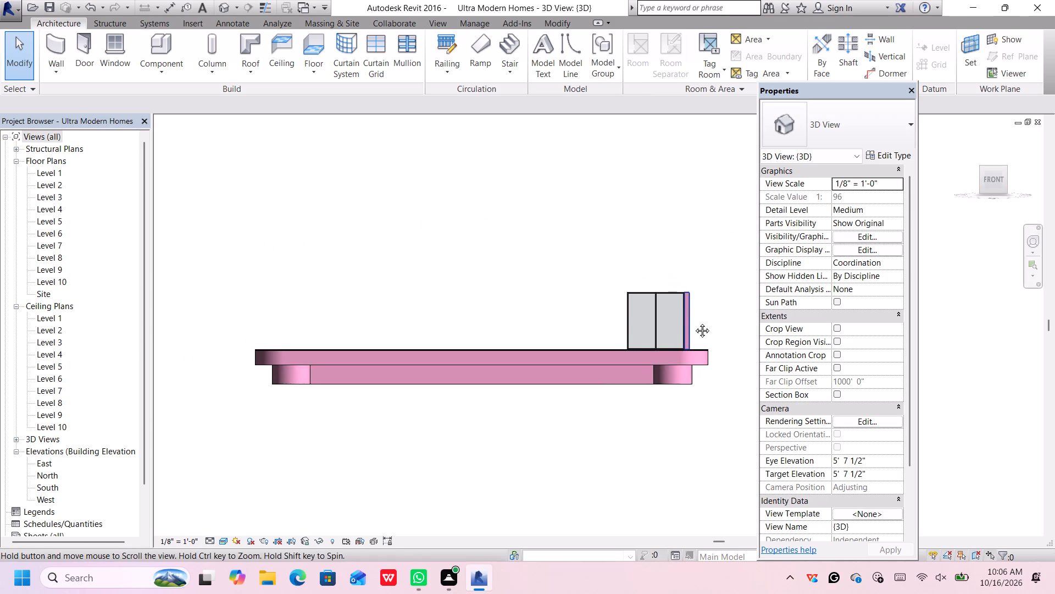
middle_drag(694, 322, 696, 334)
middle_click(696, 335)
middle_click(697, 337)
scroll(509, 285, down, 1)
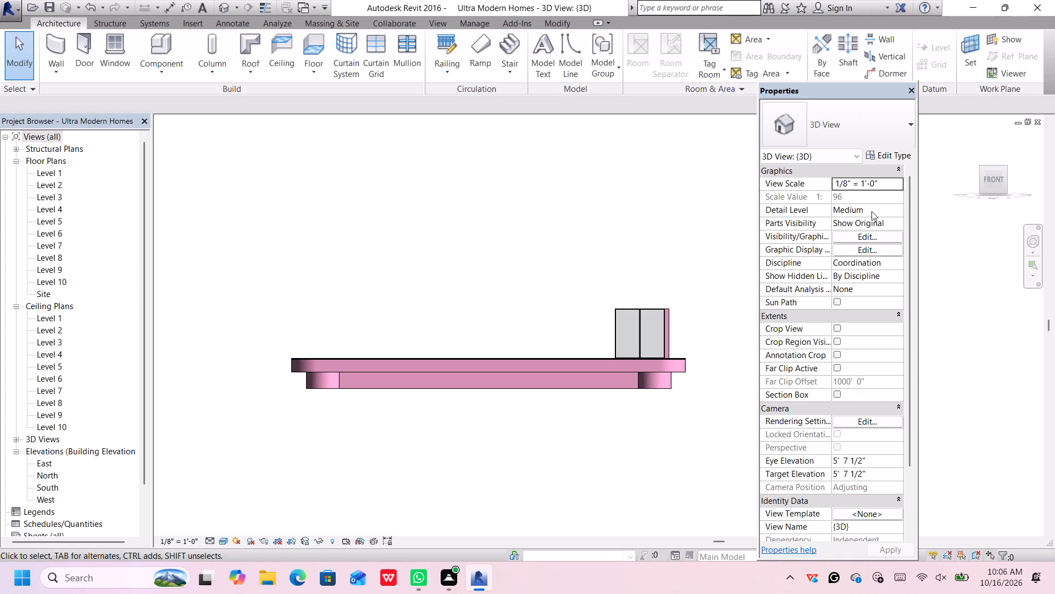
Start a new wall of type Basic Wall Generic - 12" in top view, near the storefront's west end.
click(992, 166)
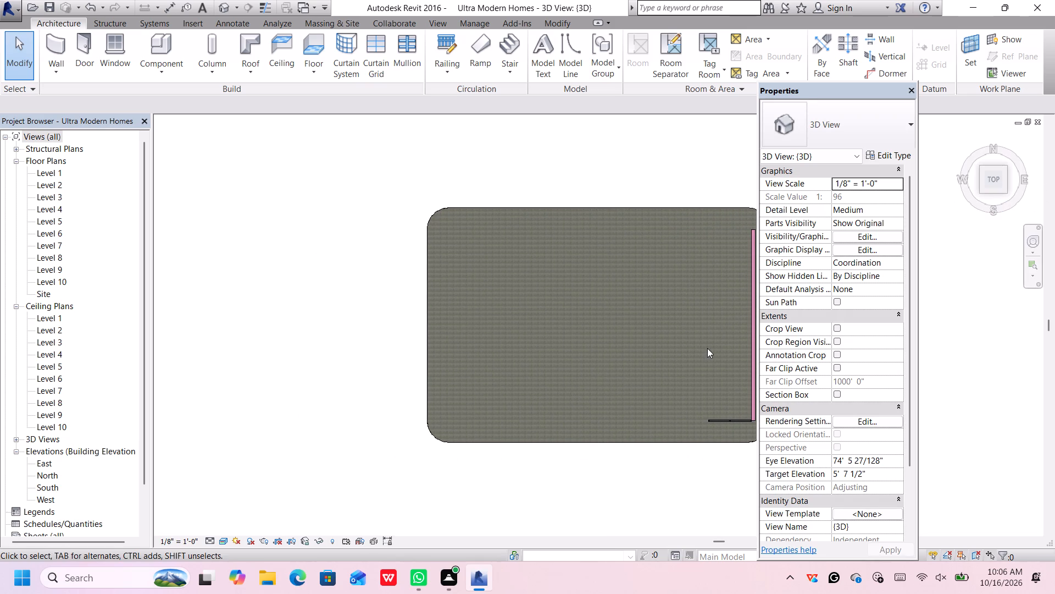
middle_drag(687, 348, 579, 345)
scroll(630, 431, up, 5)
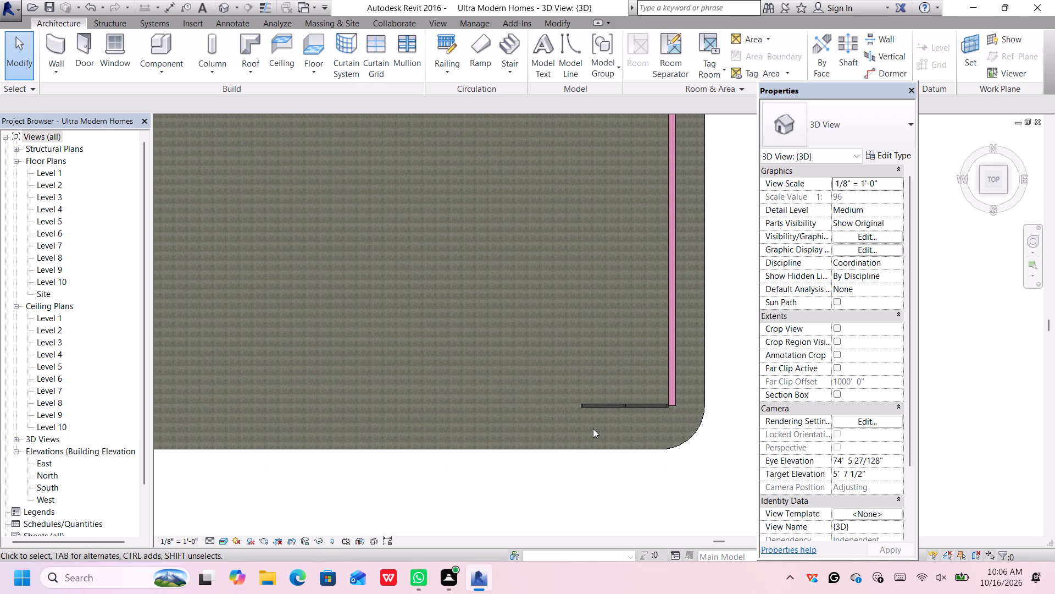
click(54, 41)
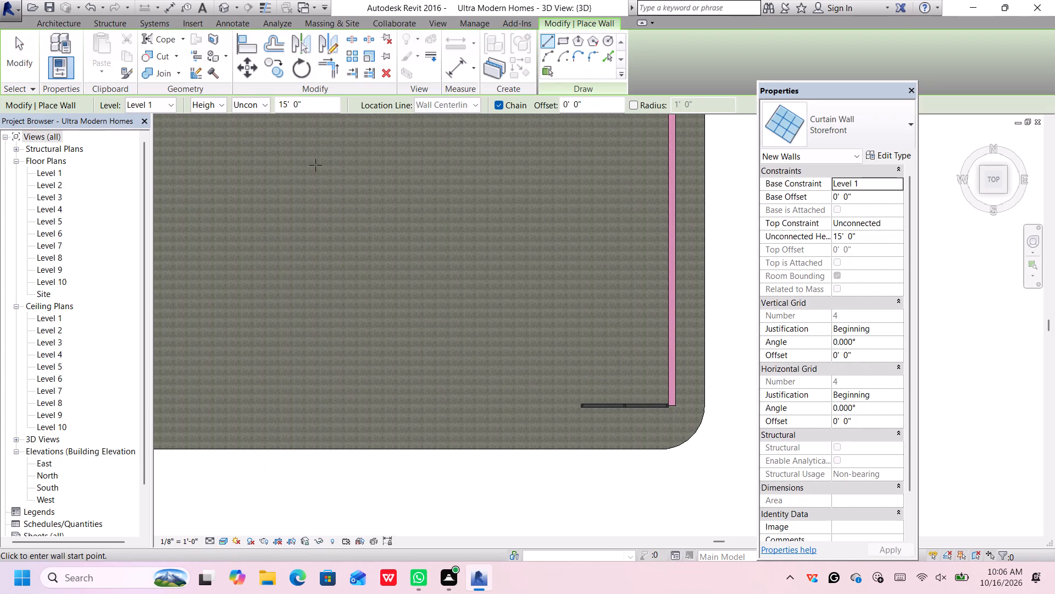
click(826, 119)
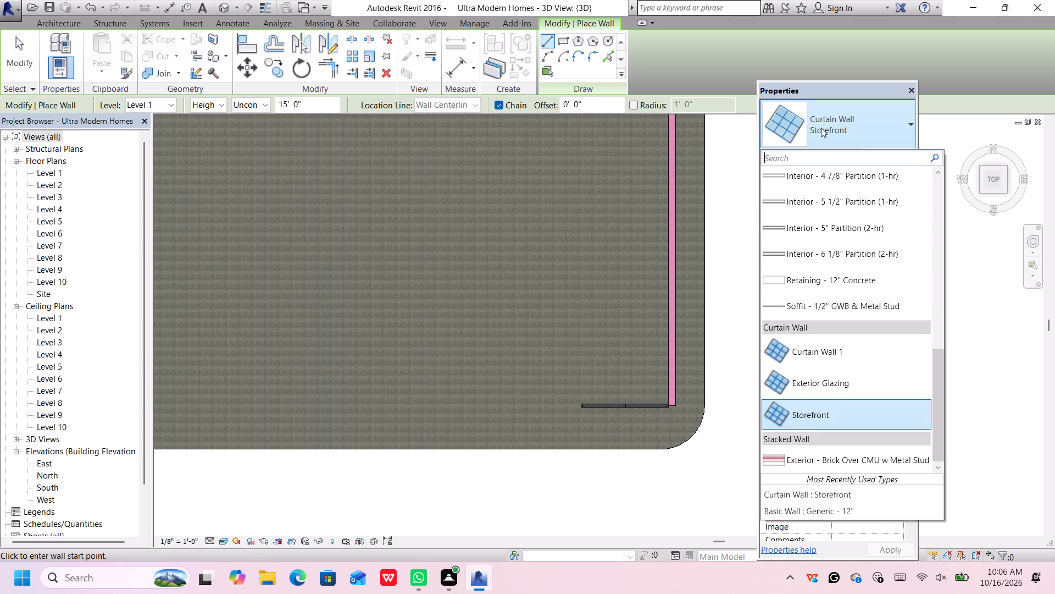
scroll(841, 265, up, 6)
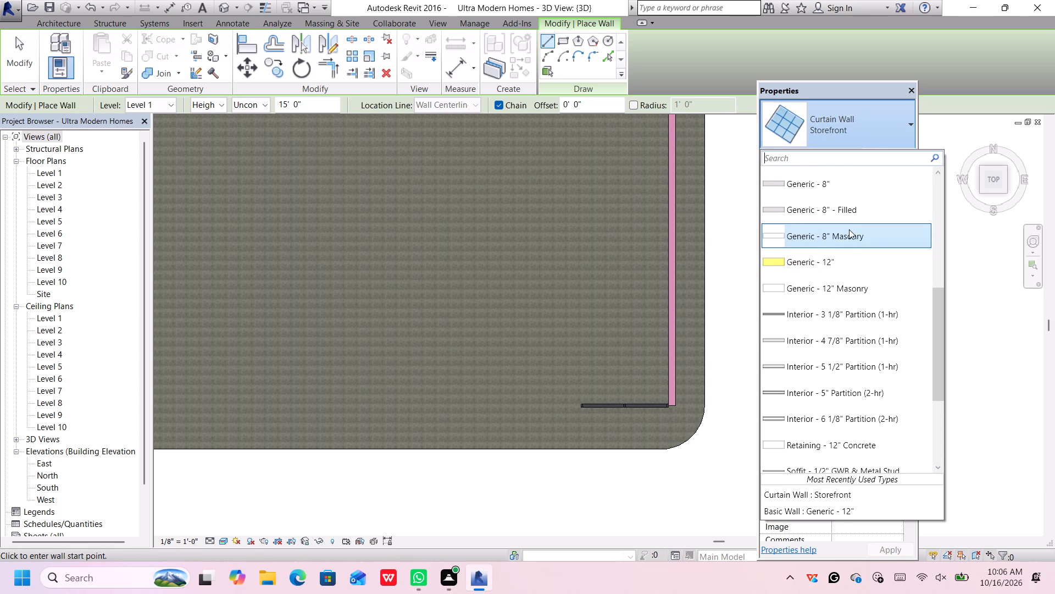
scroll(849, 229, up, 1)
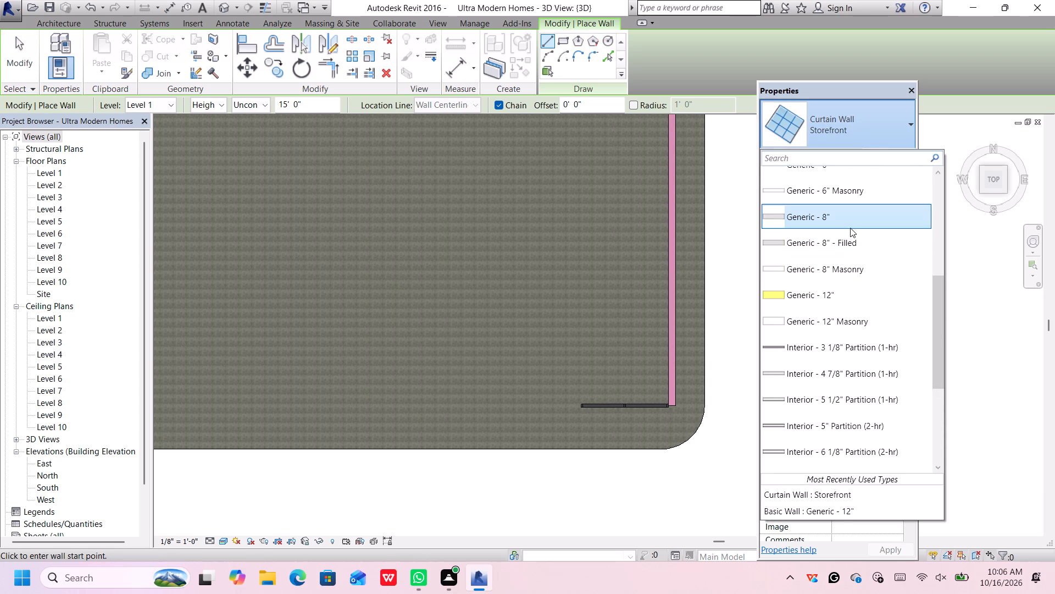
click(856, 295)
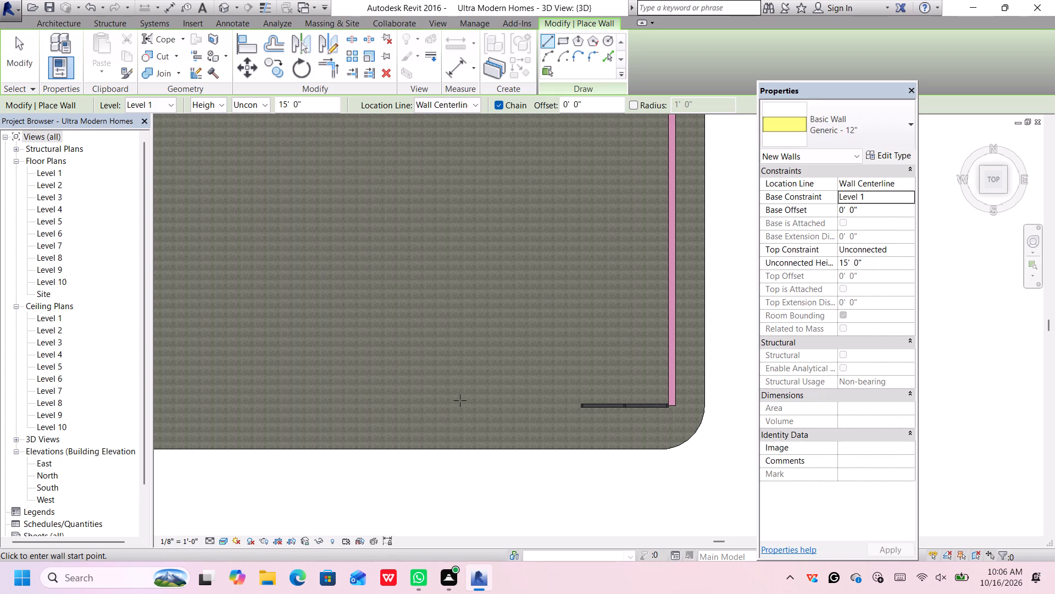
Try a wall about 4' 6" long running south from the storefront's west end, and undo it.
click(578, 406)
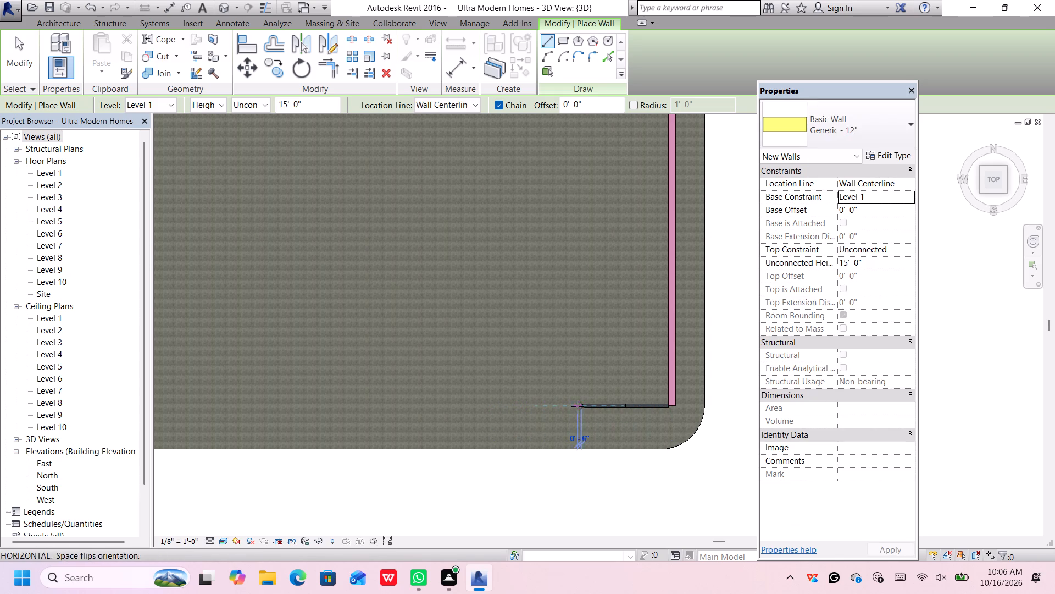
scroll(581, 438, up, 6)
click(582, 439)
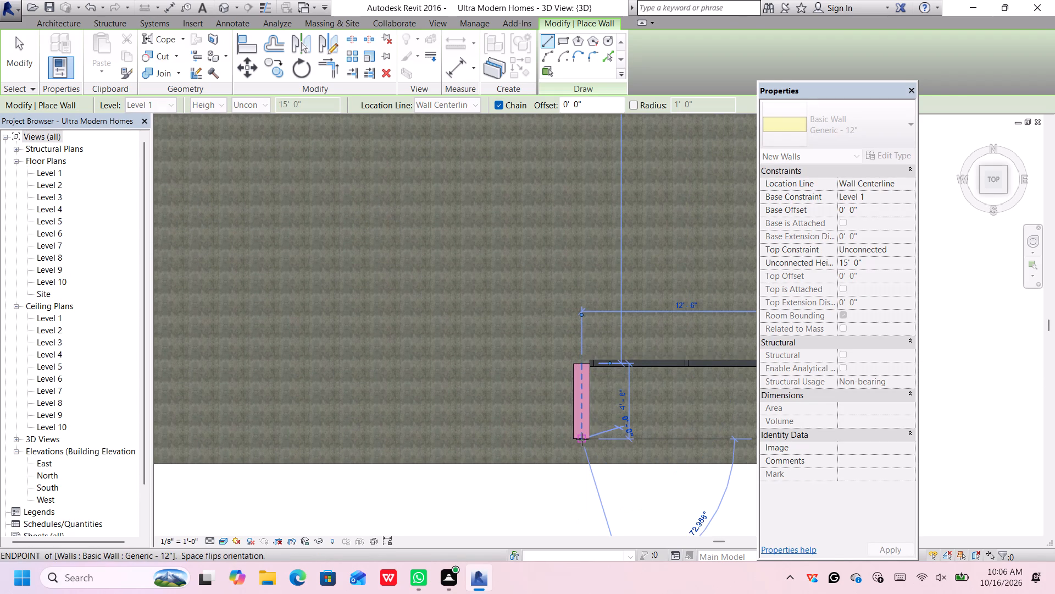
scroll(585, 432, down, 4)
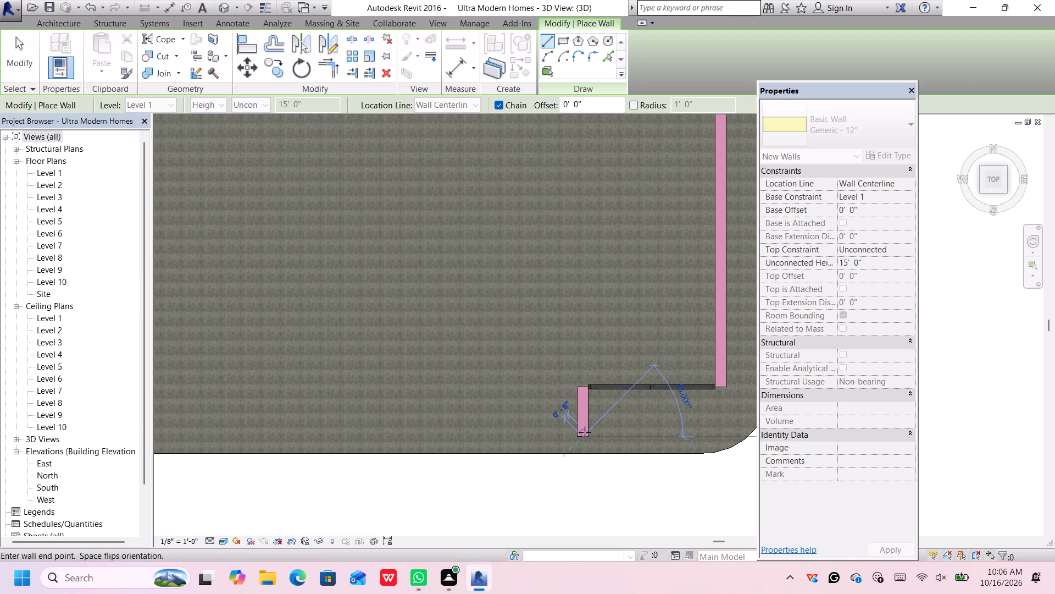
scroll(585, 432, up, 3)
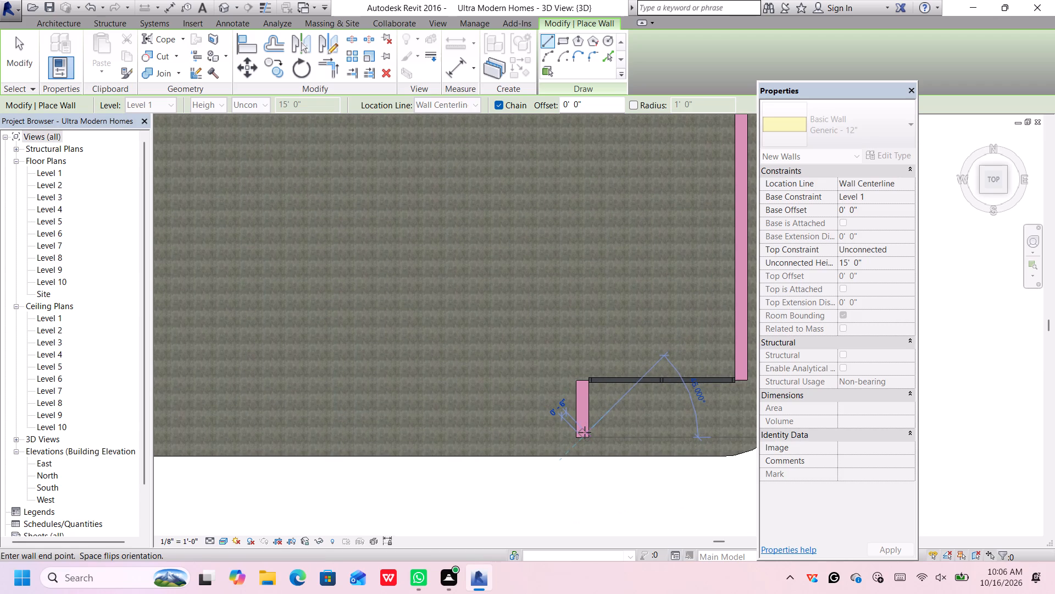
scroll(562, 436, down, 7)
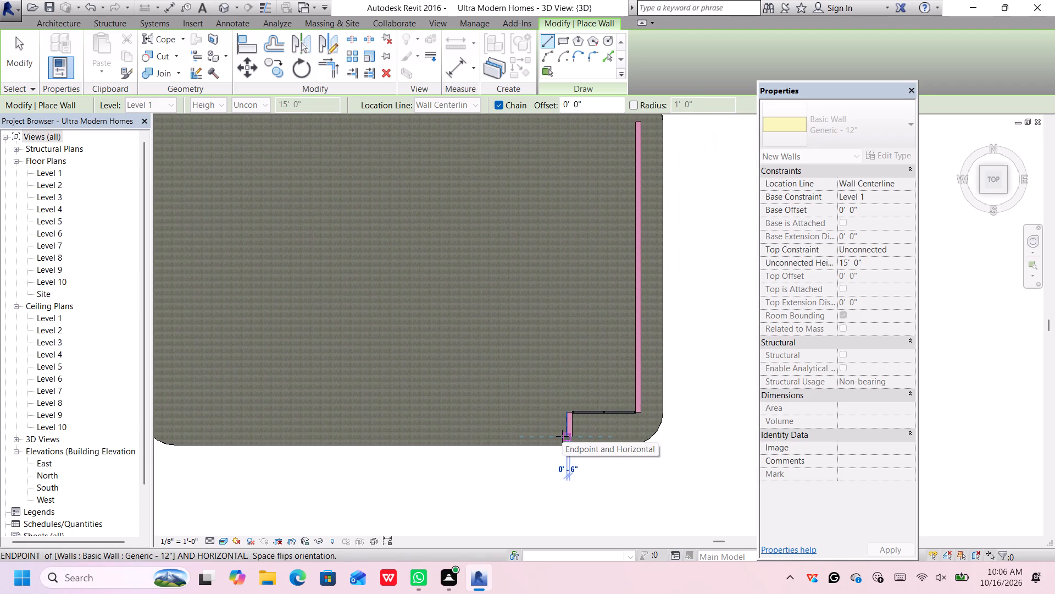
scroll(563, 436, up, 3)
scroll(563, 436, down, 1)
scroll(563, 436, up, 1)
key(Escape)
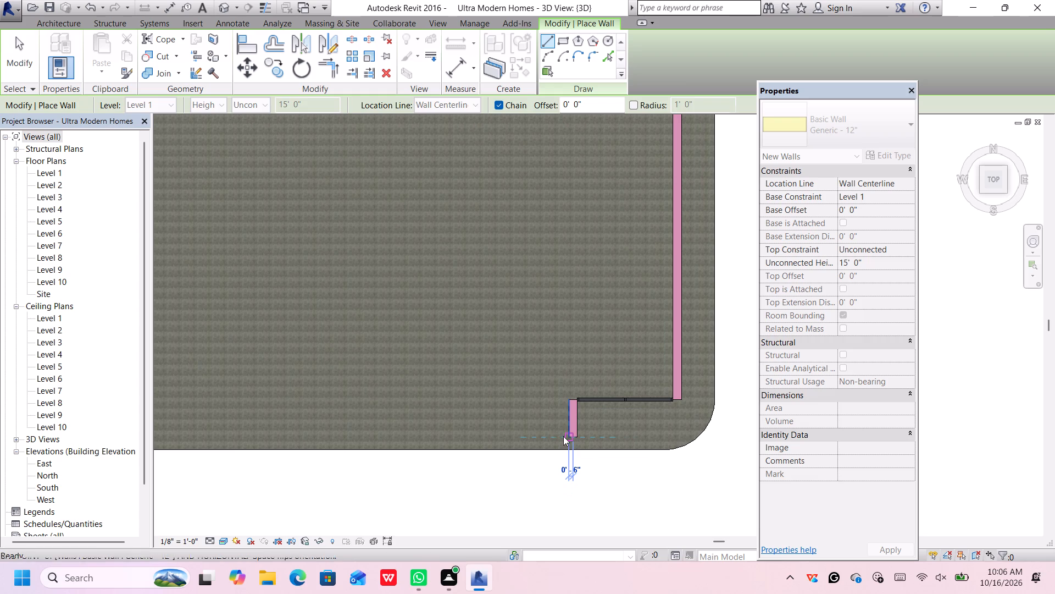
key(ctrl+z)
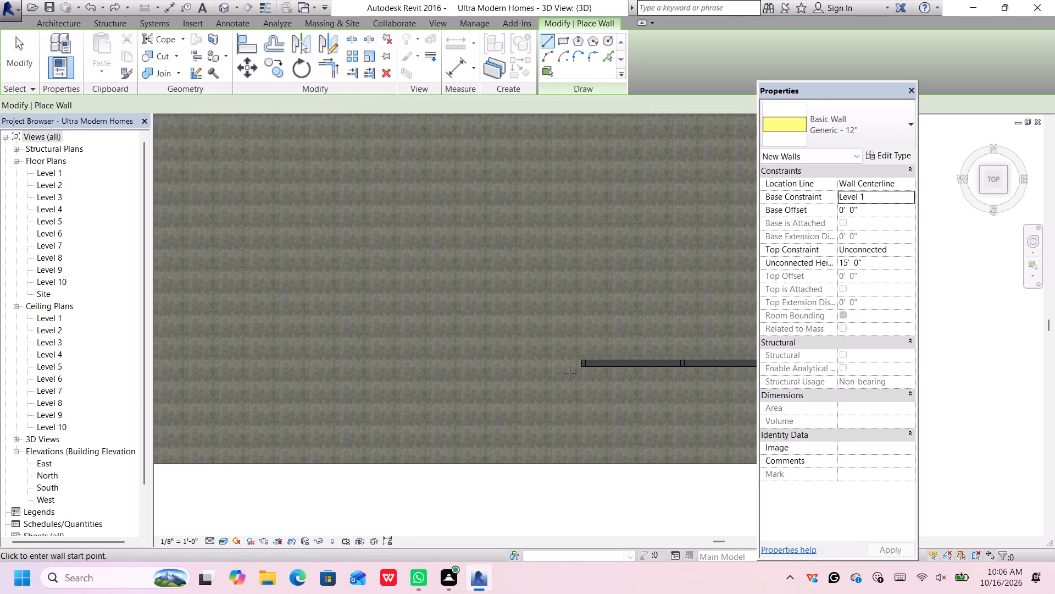
Dismiss the licence notification and draw a Generic - 12" wall about 4' south from the storefront's west end, starting level with its north face.
scroll(569, 371, up, 12)
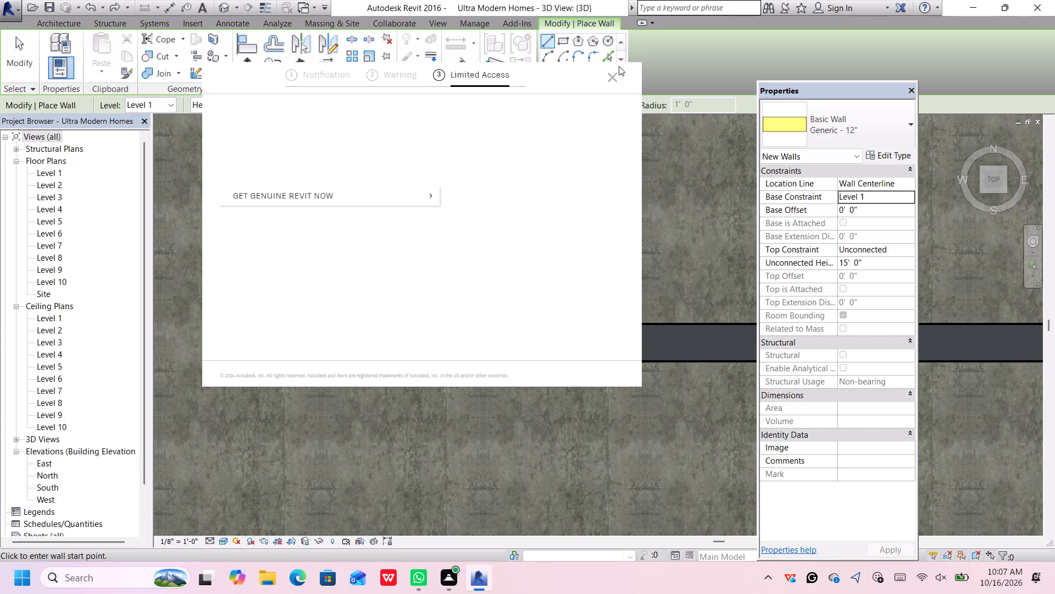
click(613, 76)
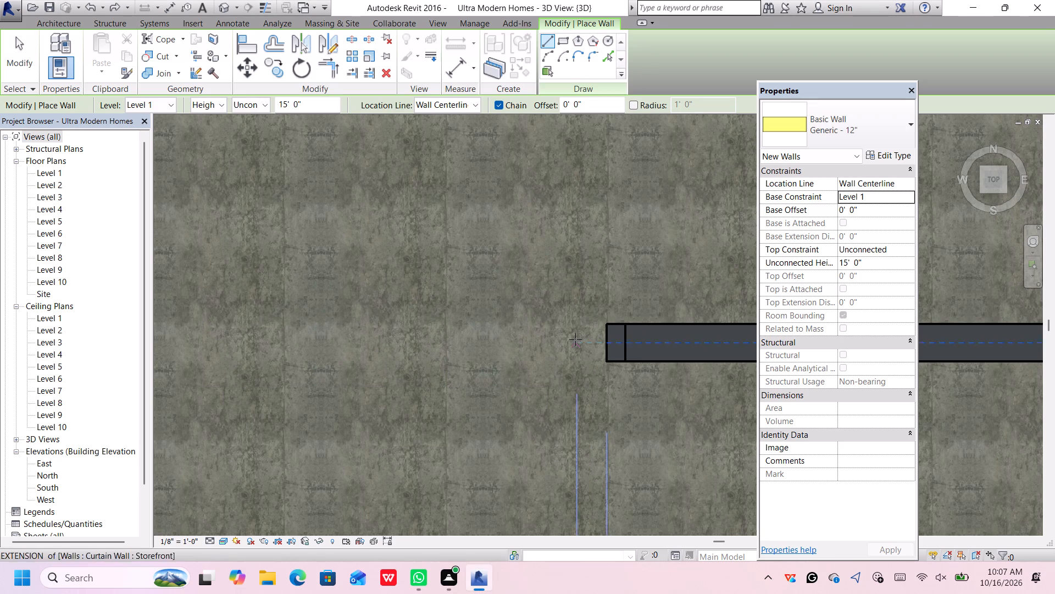
click(578, 326)
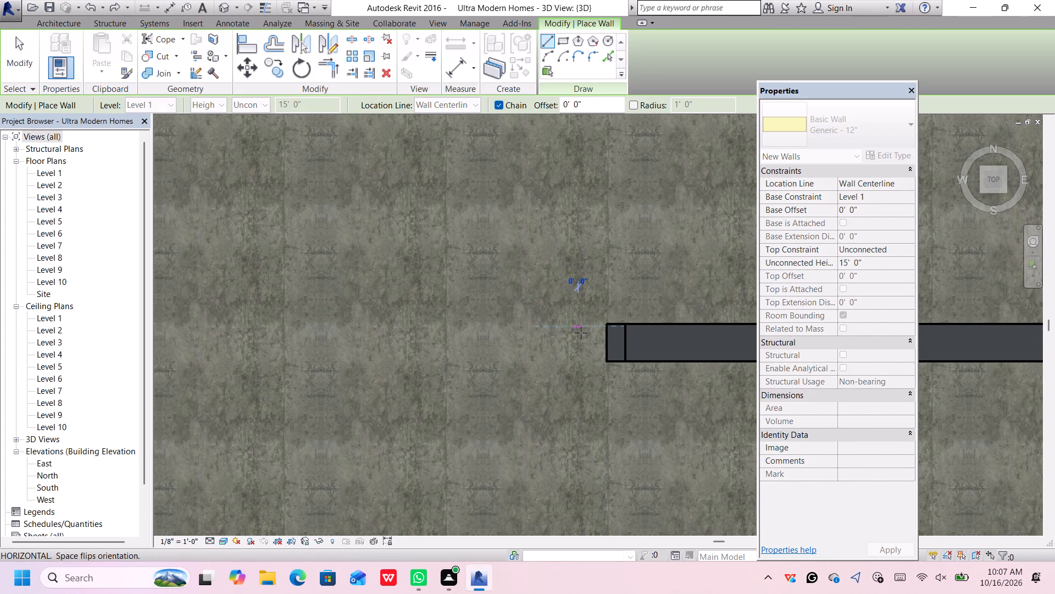
scroll(579, 364, down, 13)
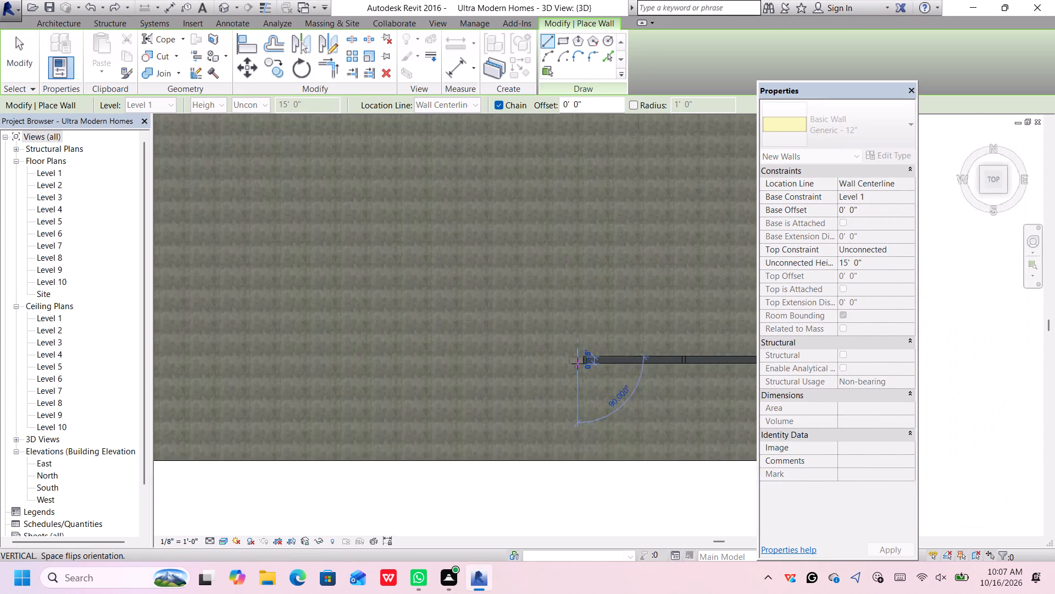
click(575, 414)
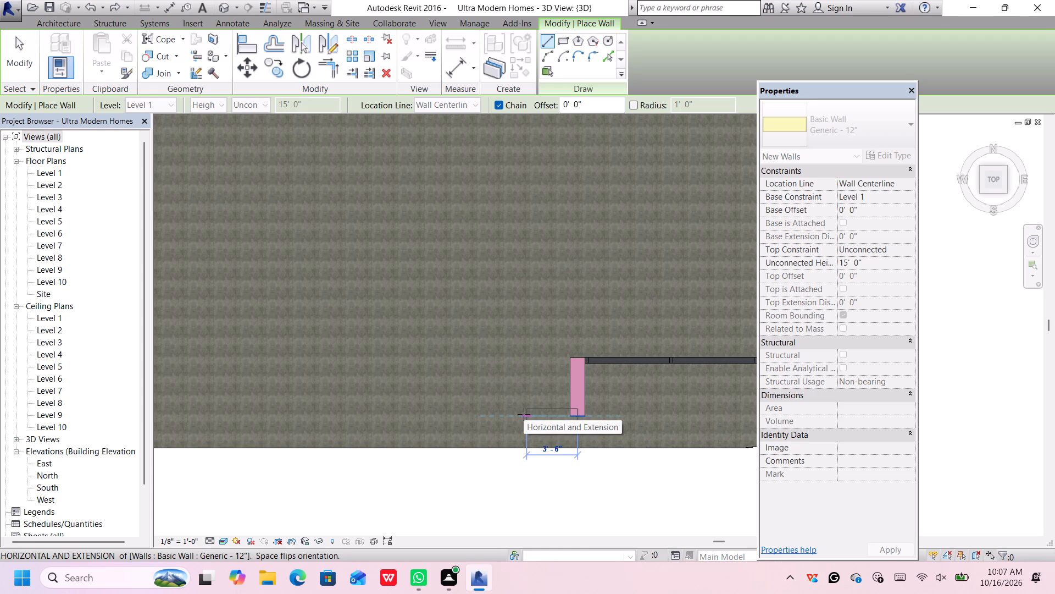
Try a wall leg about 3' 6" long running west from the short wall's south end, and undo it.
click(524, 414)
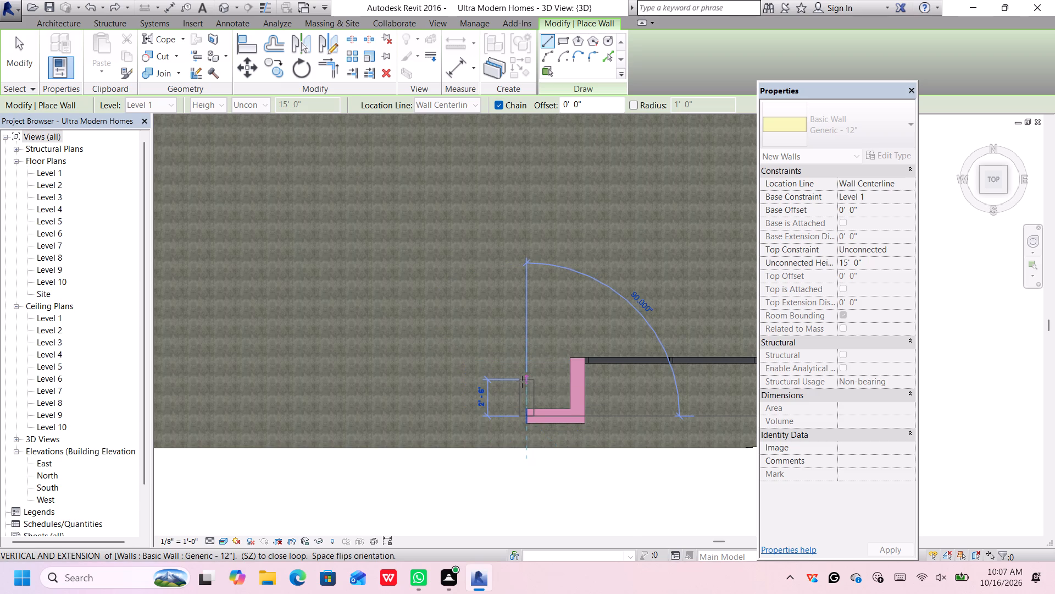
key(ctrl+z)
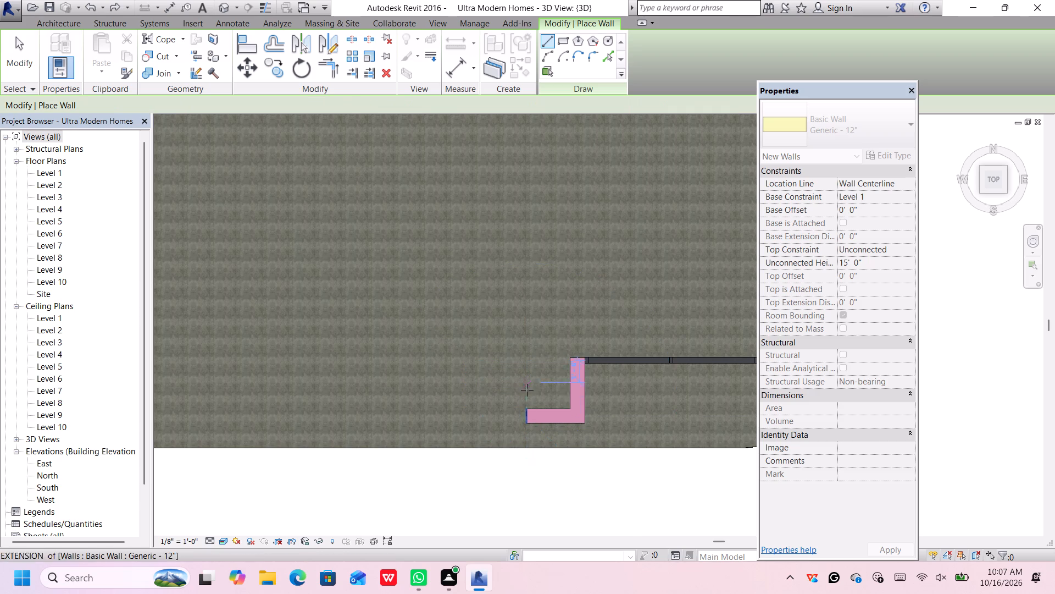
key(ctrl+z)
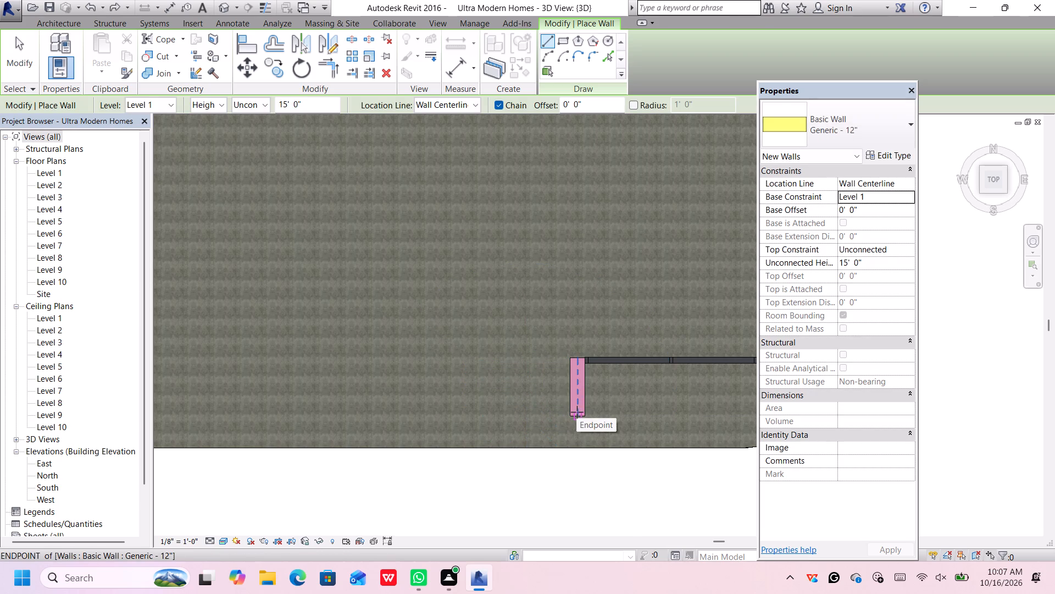
From the short wall's south end, draw a leg about 4' west and another about 4' north, forming a U open to the north.
scroll(577, 412, up, 3)
scroll(577, 412, down, 6)
scroll(577, 411, up, 3)
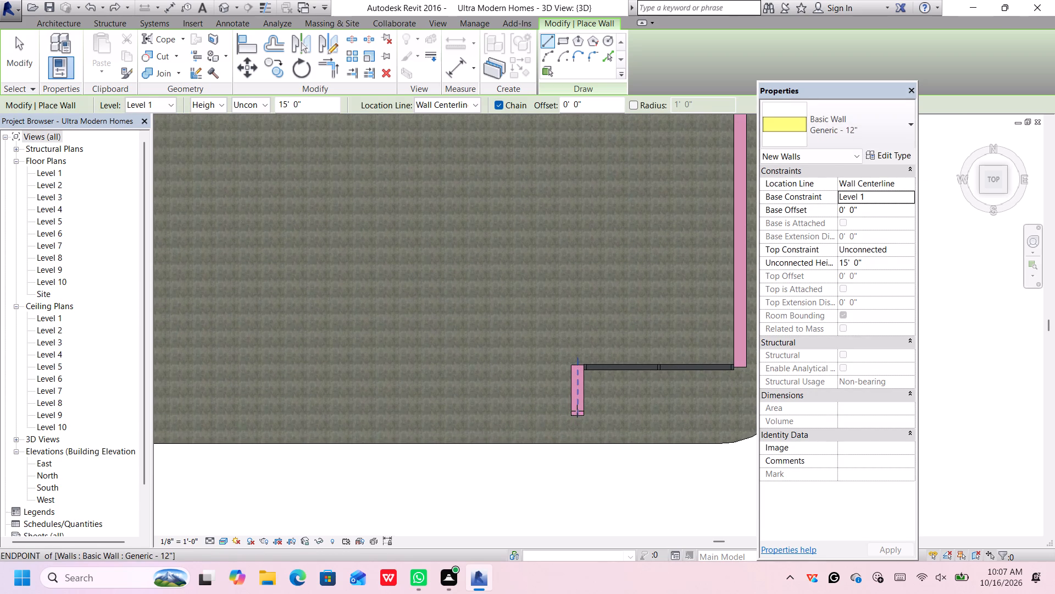
scroll(577, 412, up, 1)
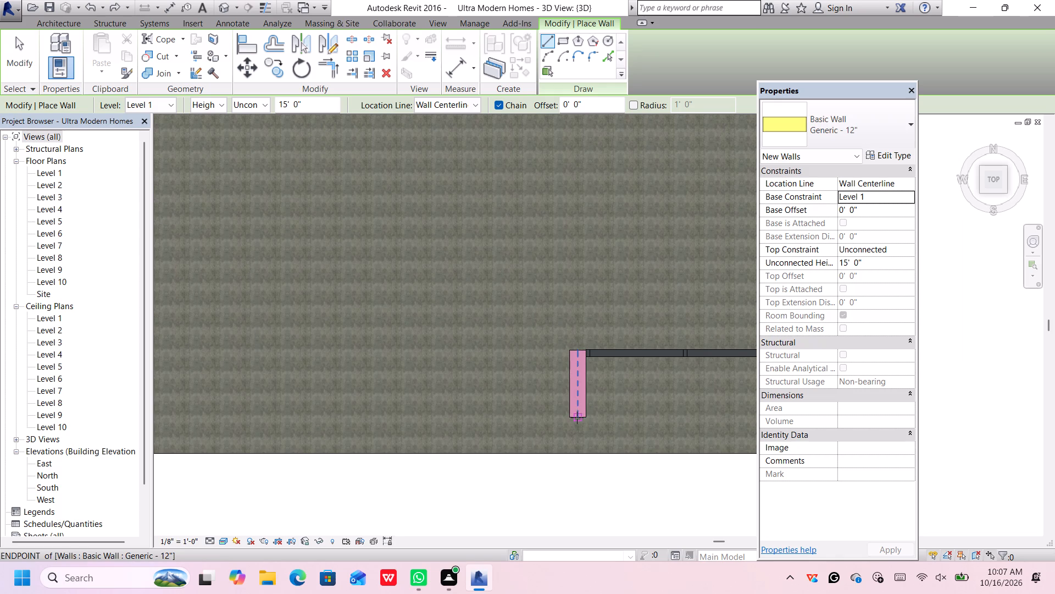
click(577, 418)
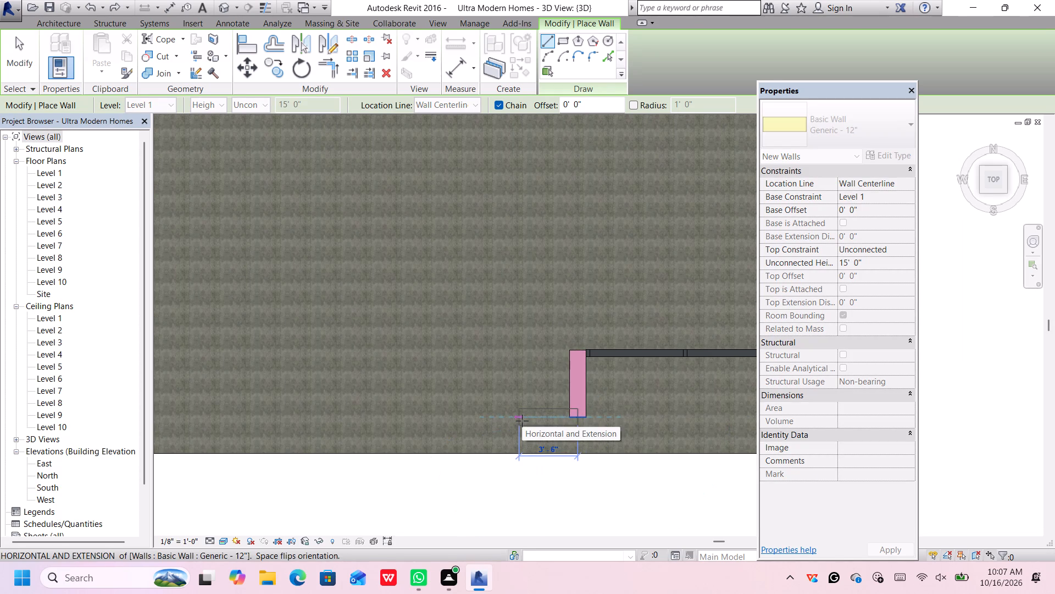
click(514, 420)
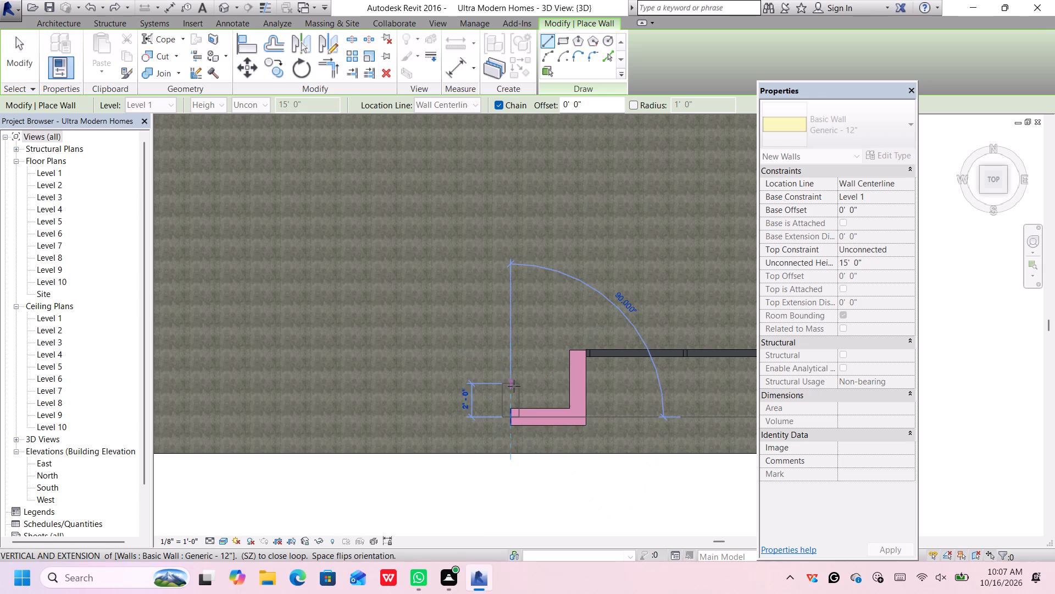
scroll(515, 386, down, 1)
scroll(514, 386, up, 3)
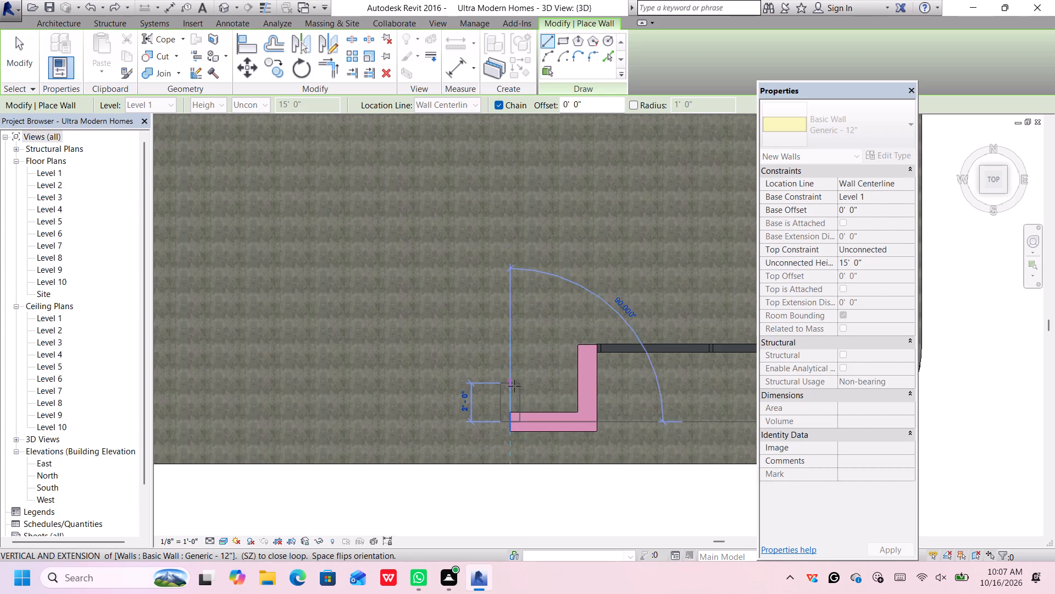
scroll(514, 386, up, 2)
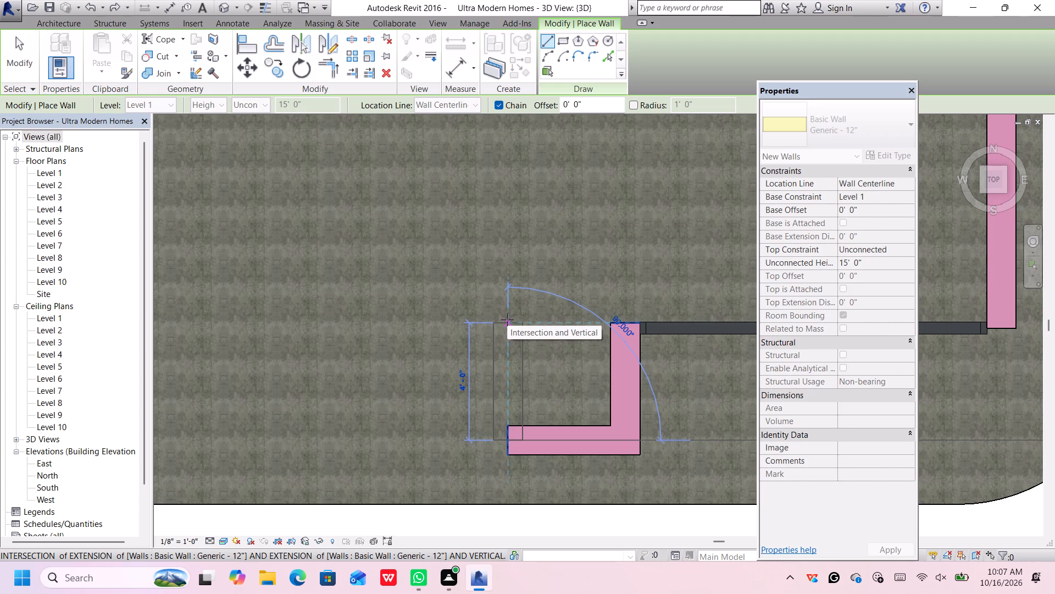
click(507, 320)
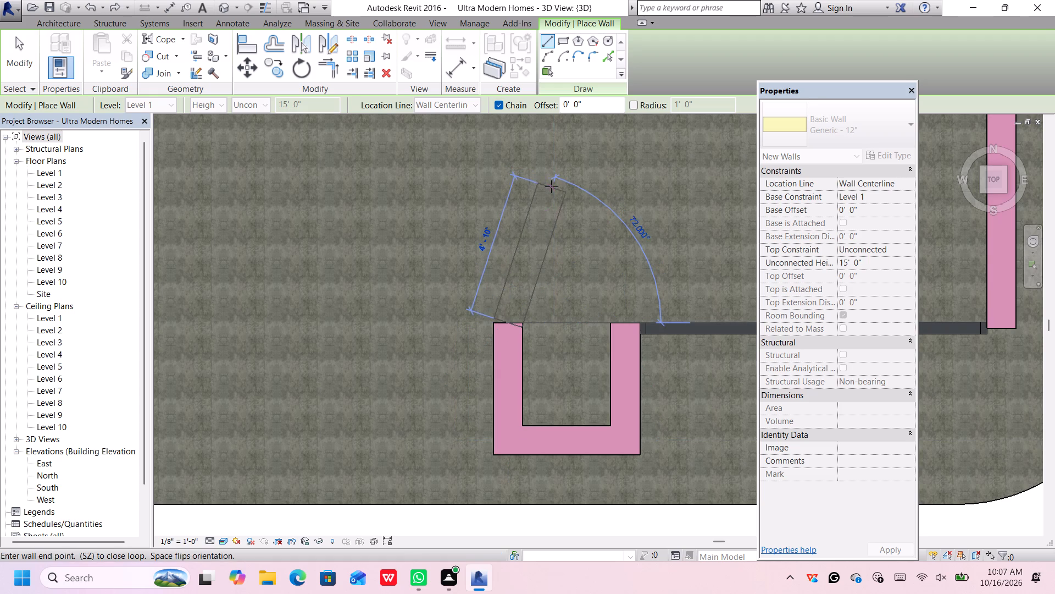
key(Escape)
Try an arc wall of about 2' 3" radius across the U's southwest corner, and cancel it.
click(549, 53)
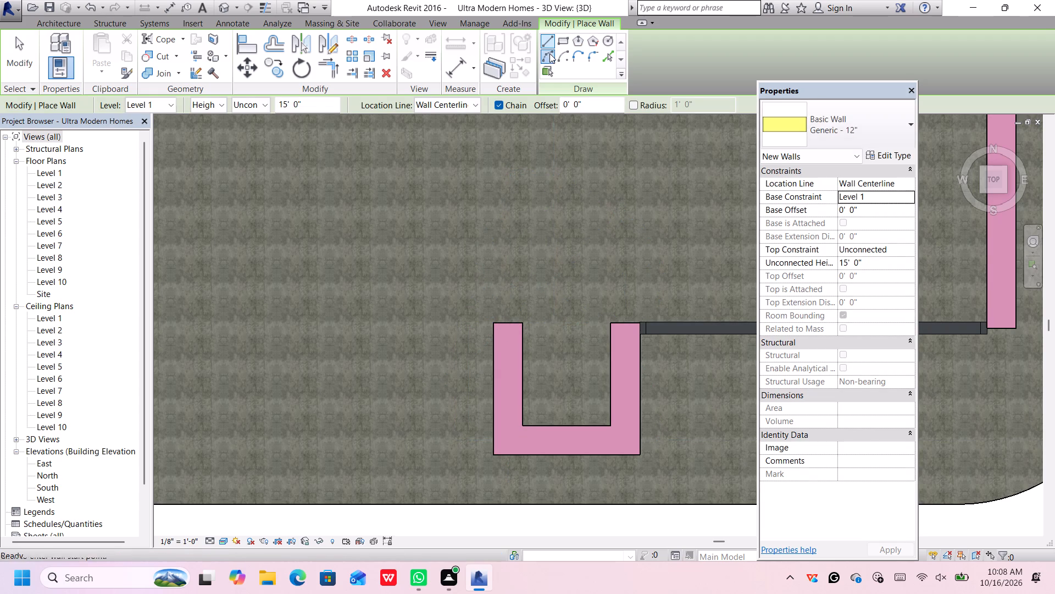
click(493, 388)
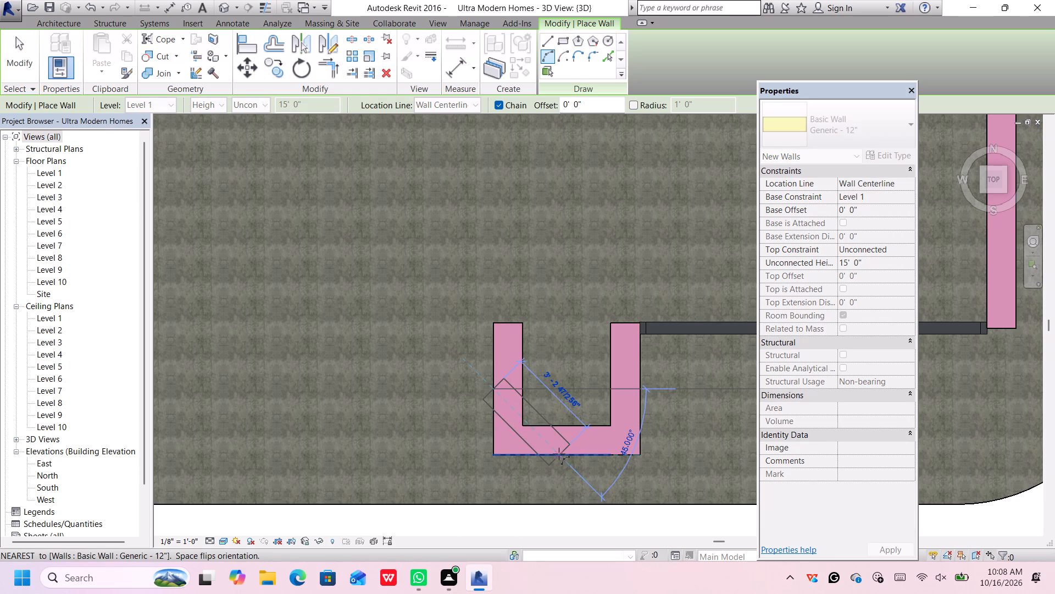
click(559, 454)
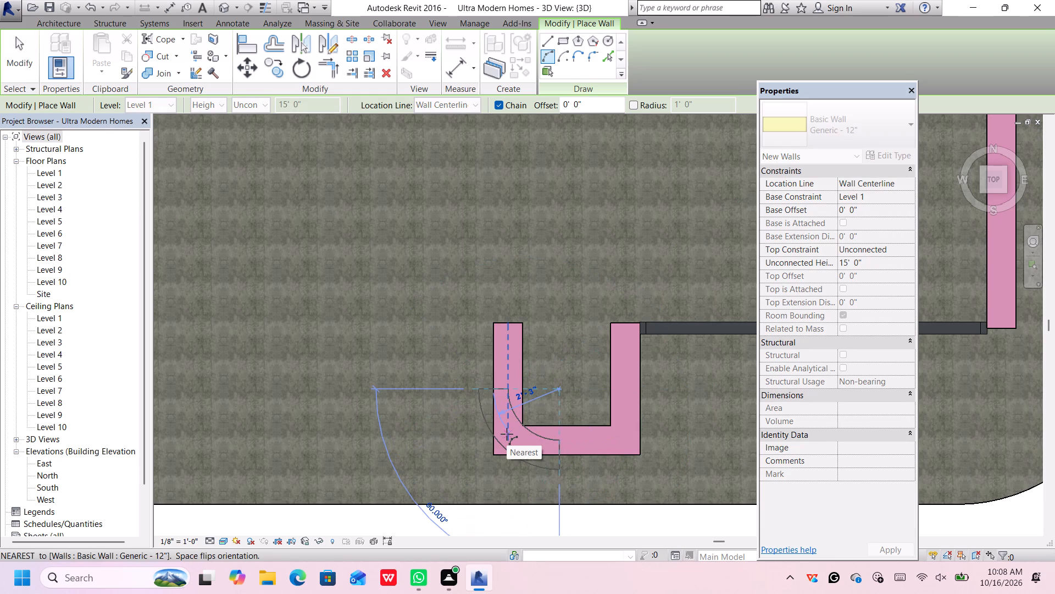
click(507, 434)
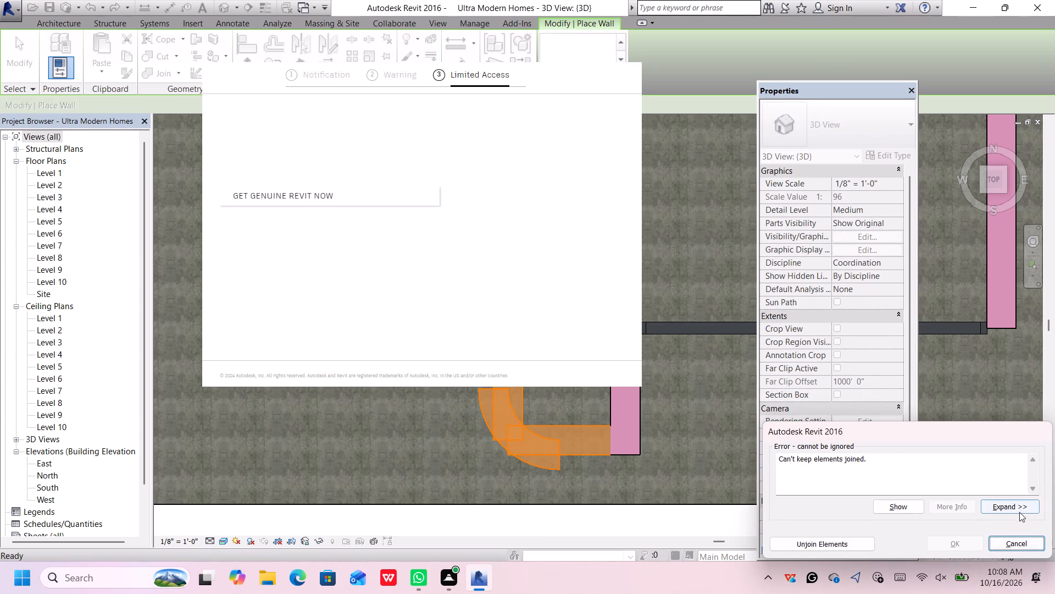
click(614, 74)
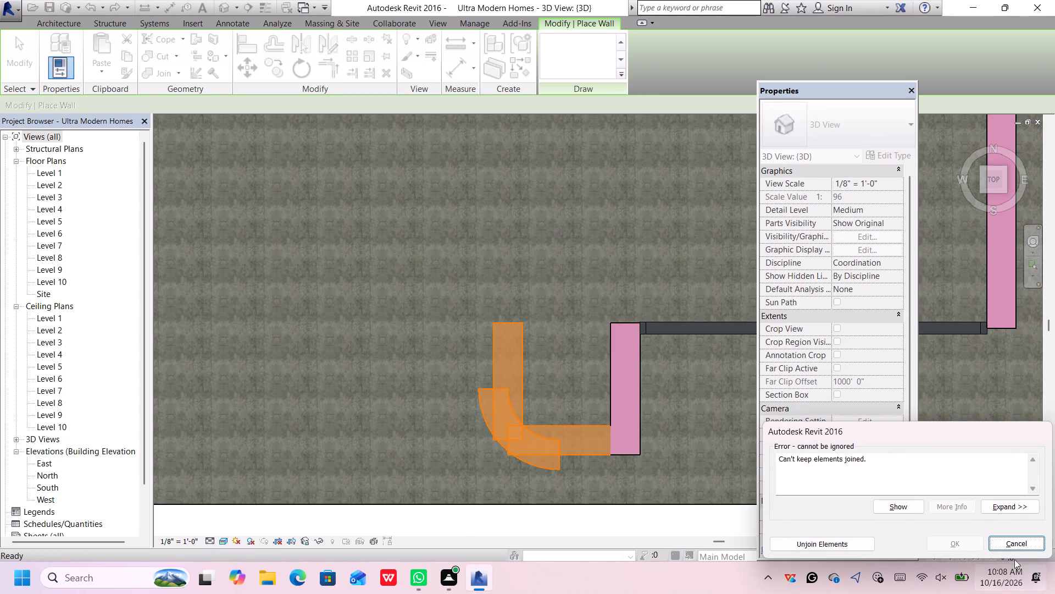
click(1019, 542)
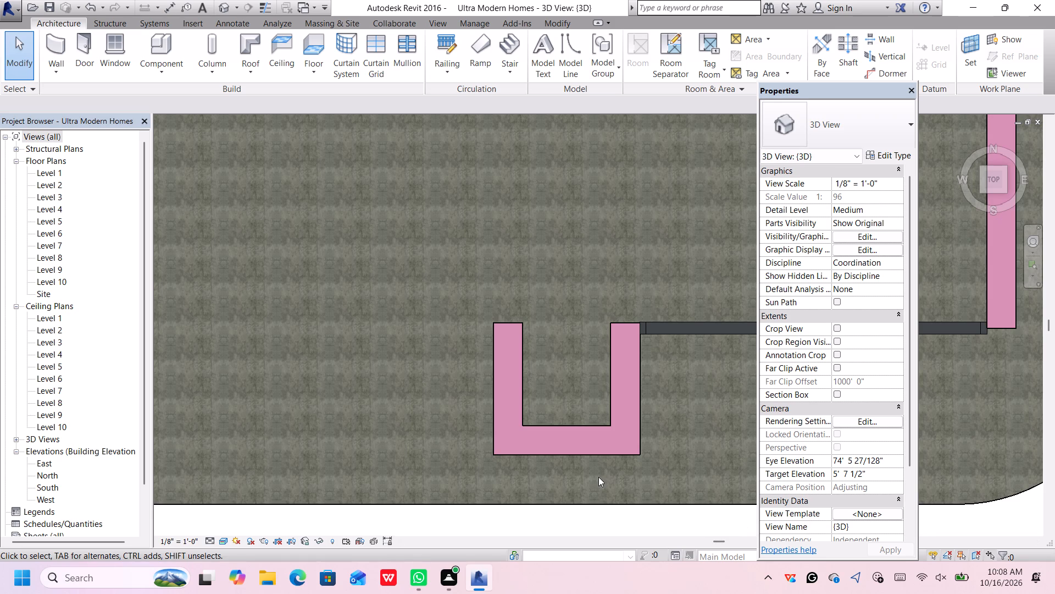
Shorten the U's south wall by pulling its west end east, leaving it about 2' long.
key(space)
click(538, 426)
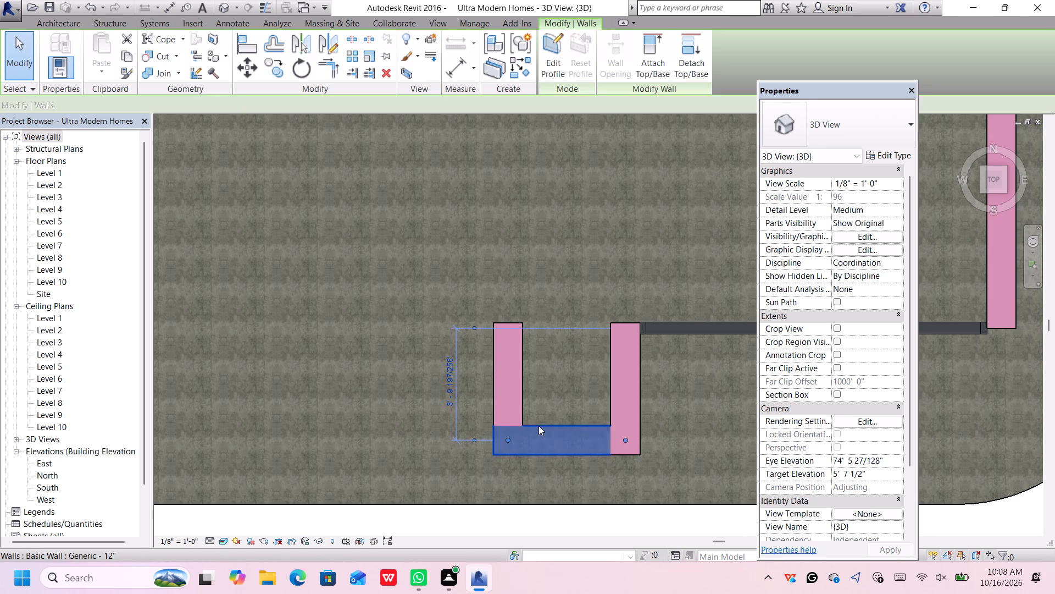
drag(504, 436, 538, 436)
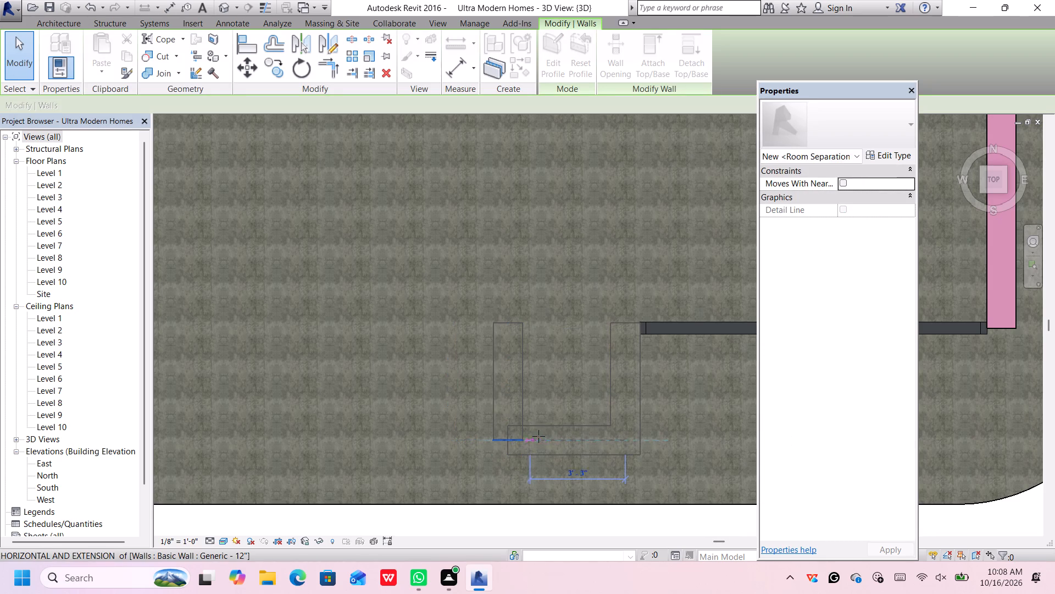
drag(538, 436, 568, 436)
Shorten the U's west wall to about 2' by pulling its south end north.
click(500, 431)
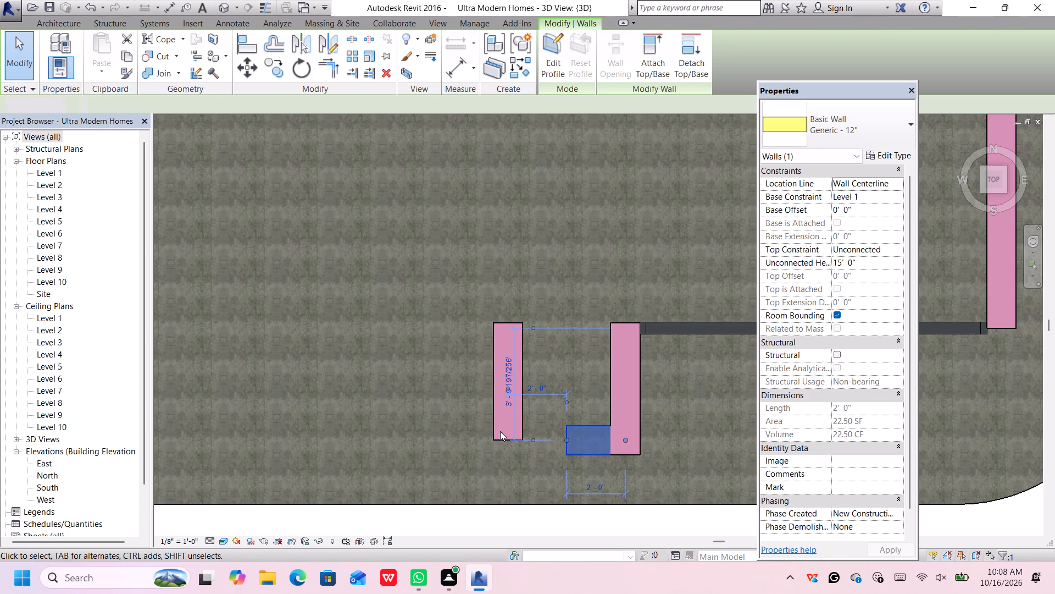
click(503, 435)
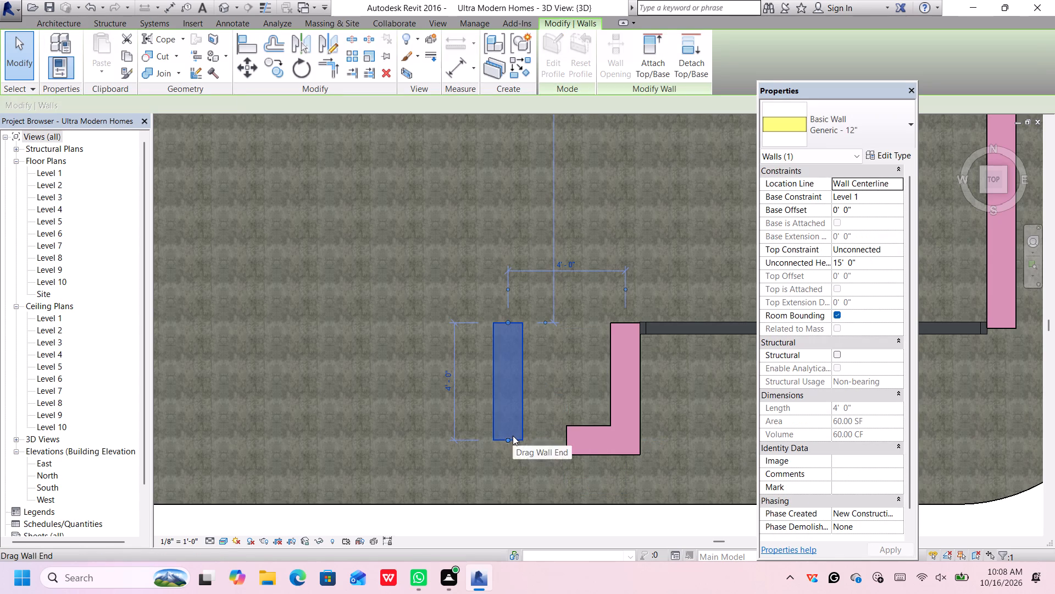
drag(514, 436, 514, 389)
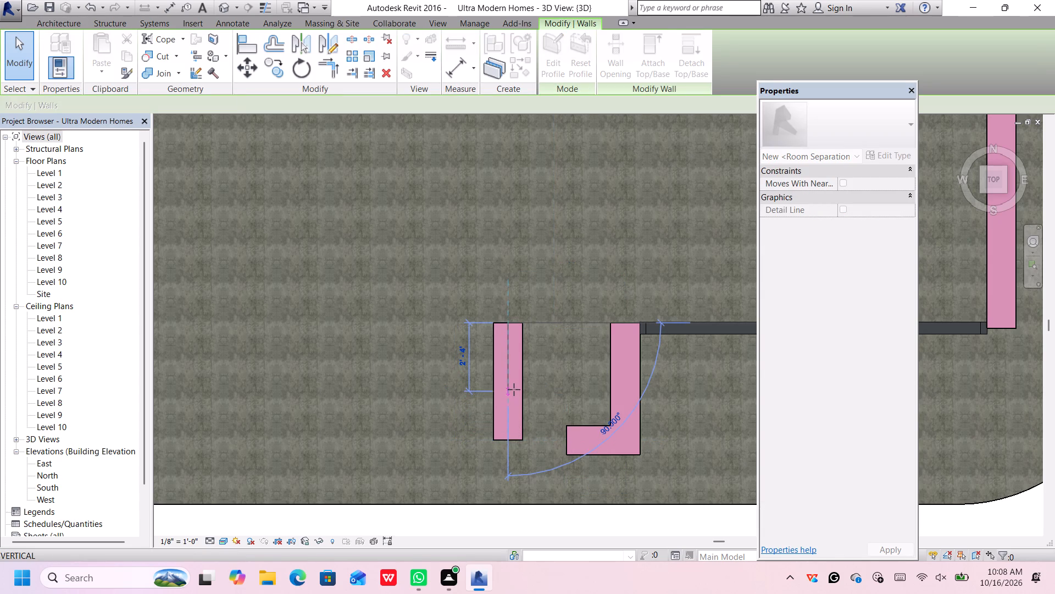
drag(514, 389, 511, 383)
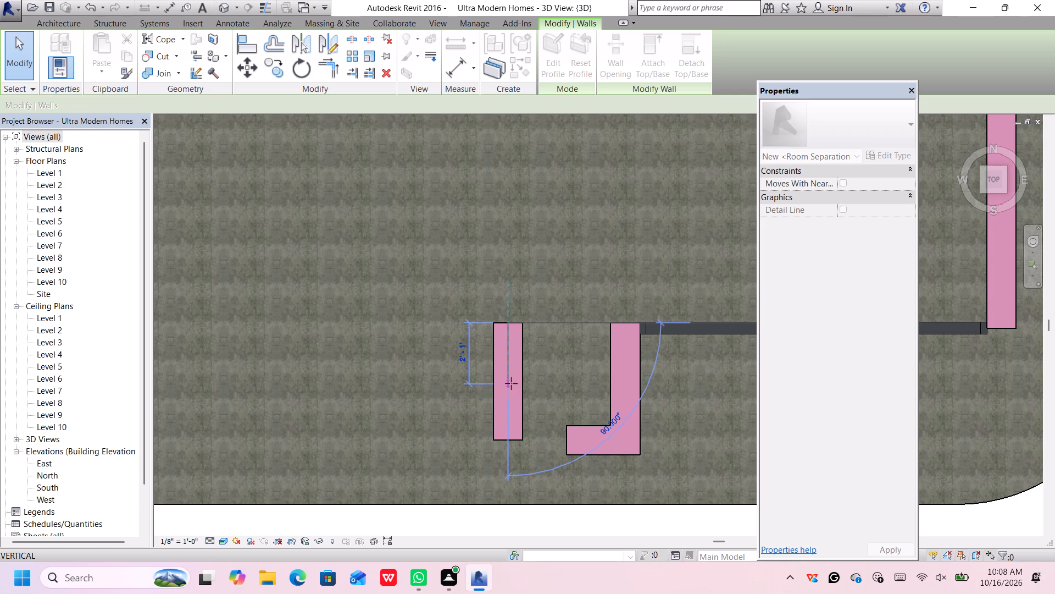
drag(511, 383, 511, 381)
drag(511, 381, 512, 381)
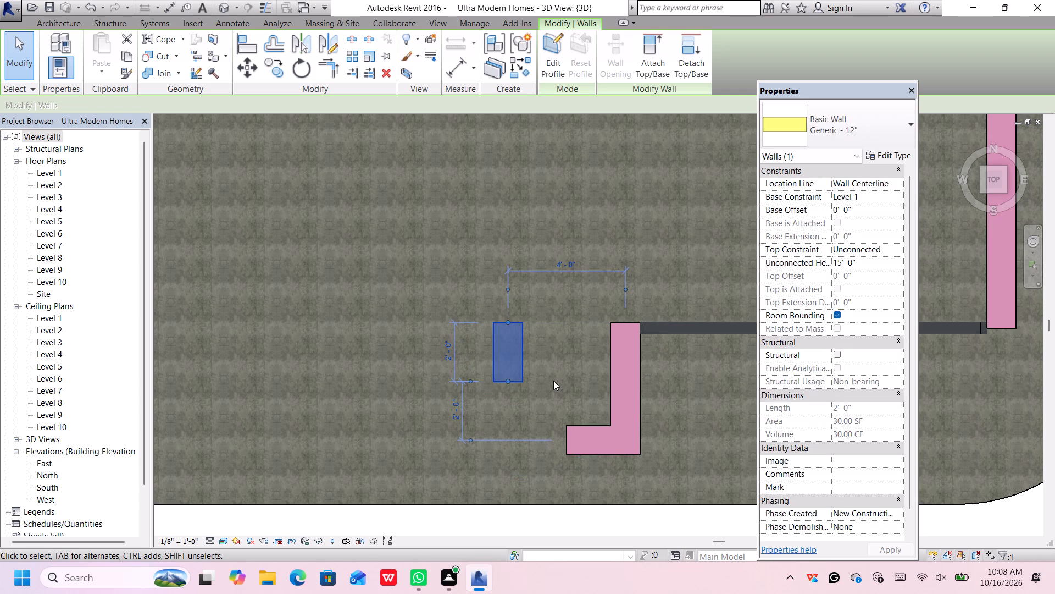
scroll(555, 381, up, 2)
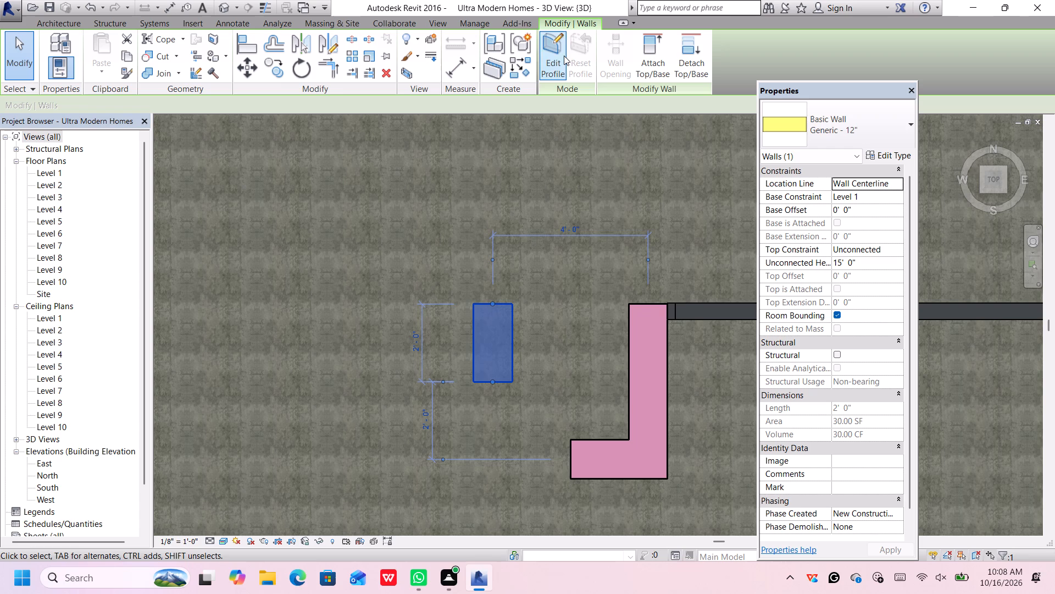
click(471, 268)
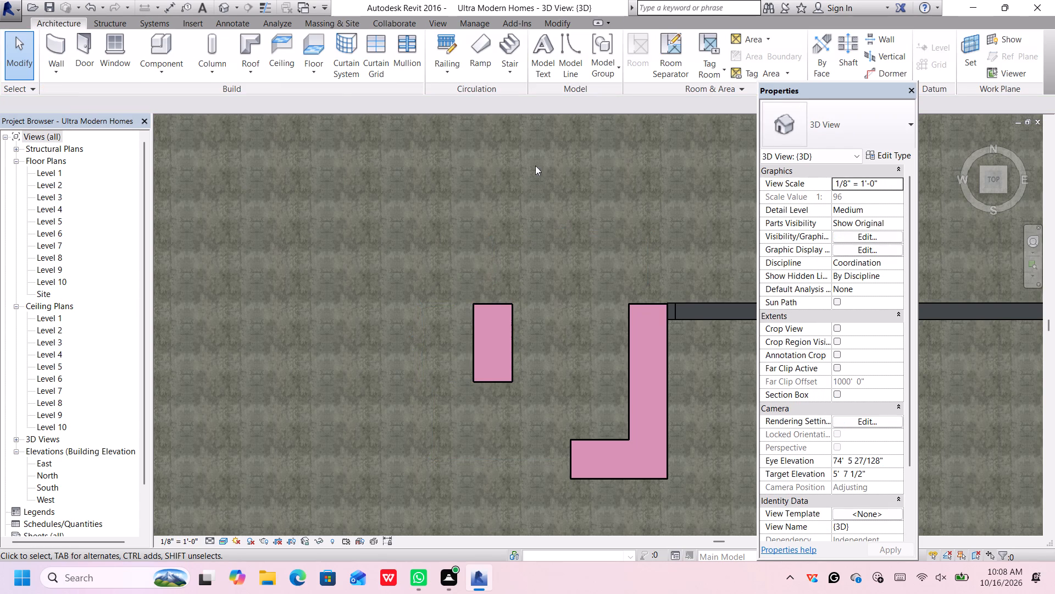
Draw a Generic - 12" arc wall of 2' 0" radius joining the west wall's south end to the south wall's west end.
click(59, 43)
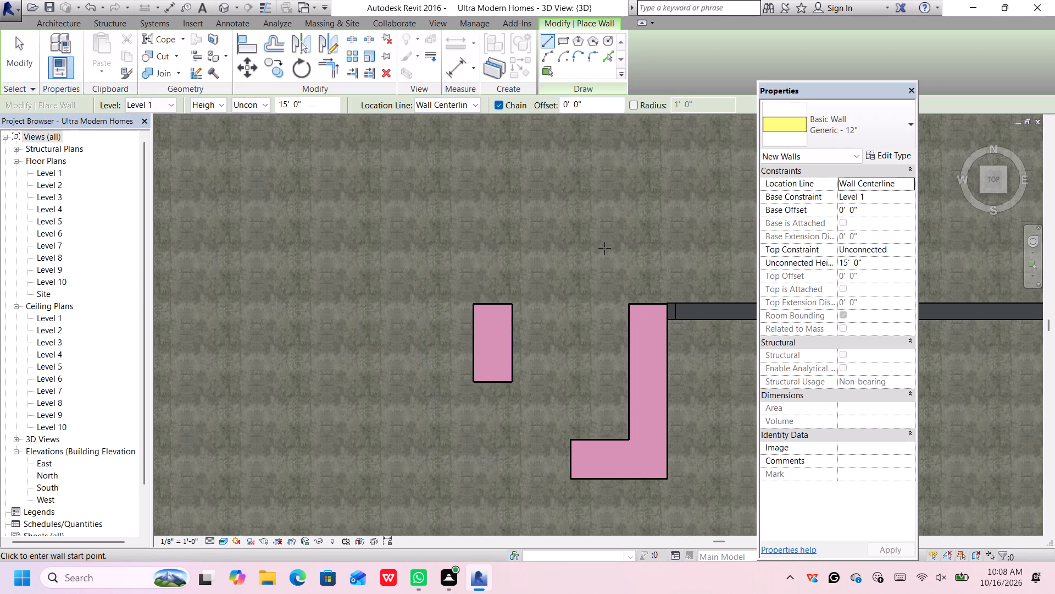
click(549, 58)
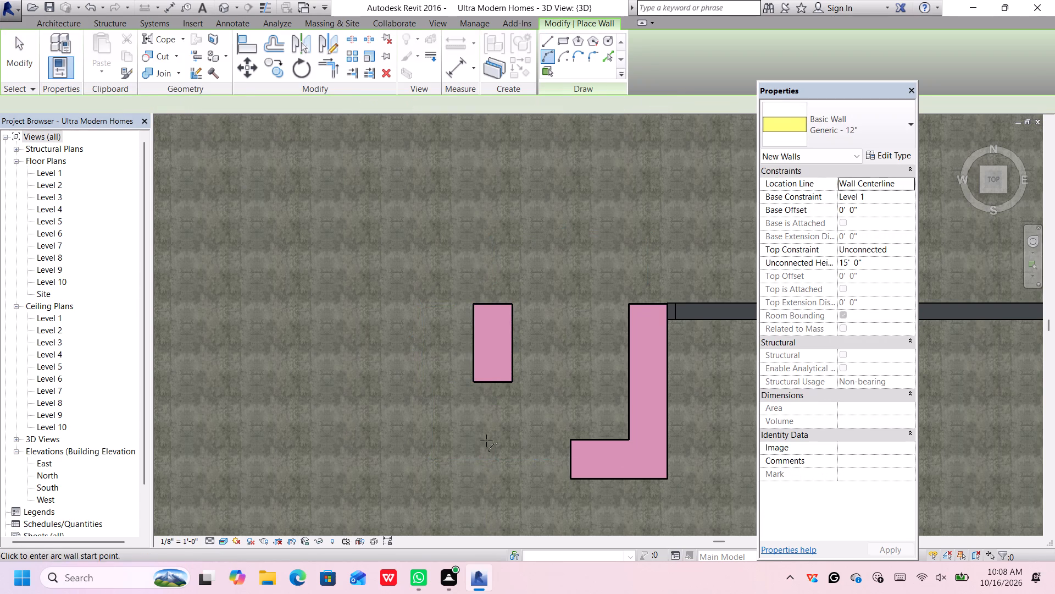
click(492, 381)
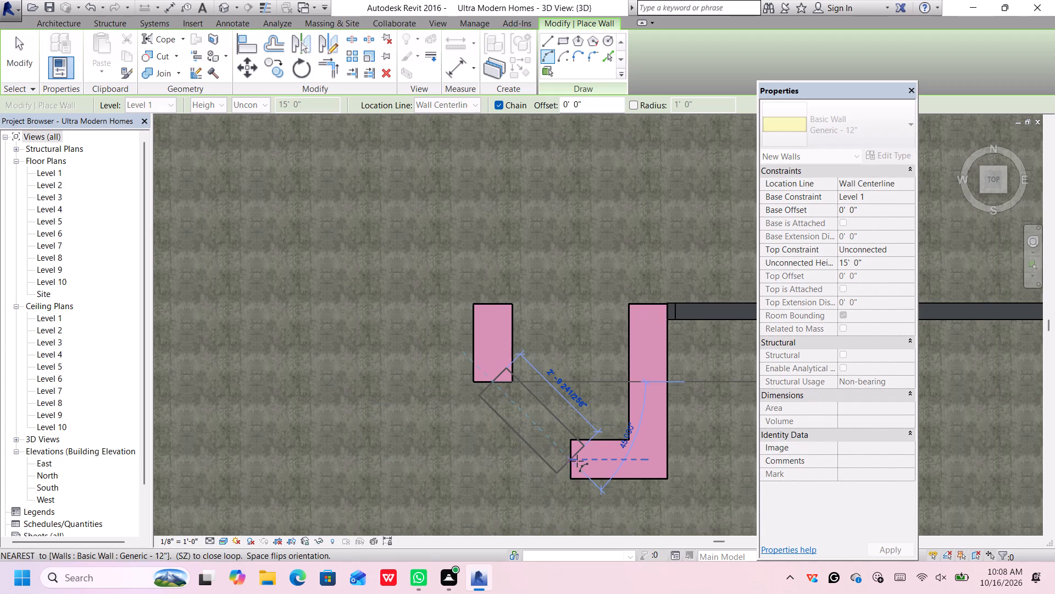
click(570, 458)
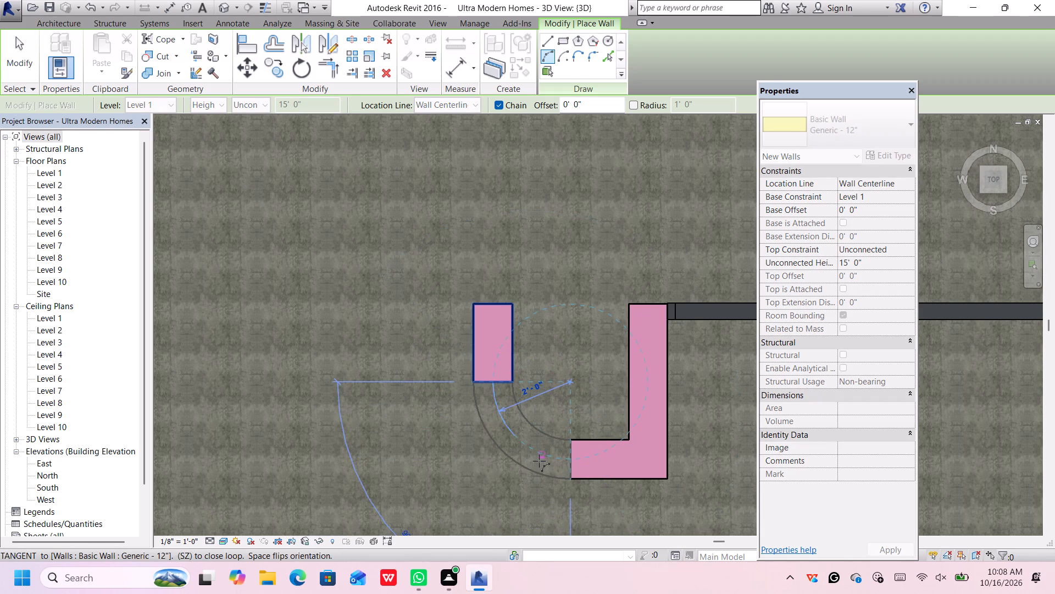
click(539, 461)
scroll(543, 455, down, 13)
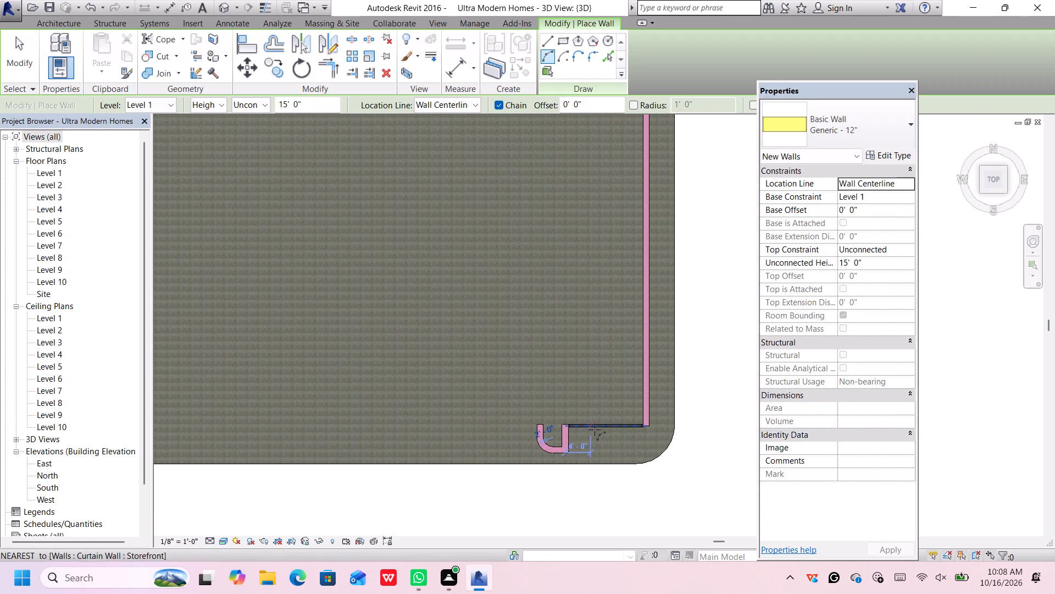
scroll(701, 378, up, 1)
middle_drag(706, 380, 719, 365)
middle_drag(720, 365, 737, 355)
scroll(736, 359, down, 3)
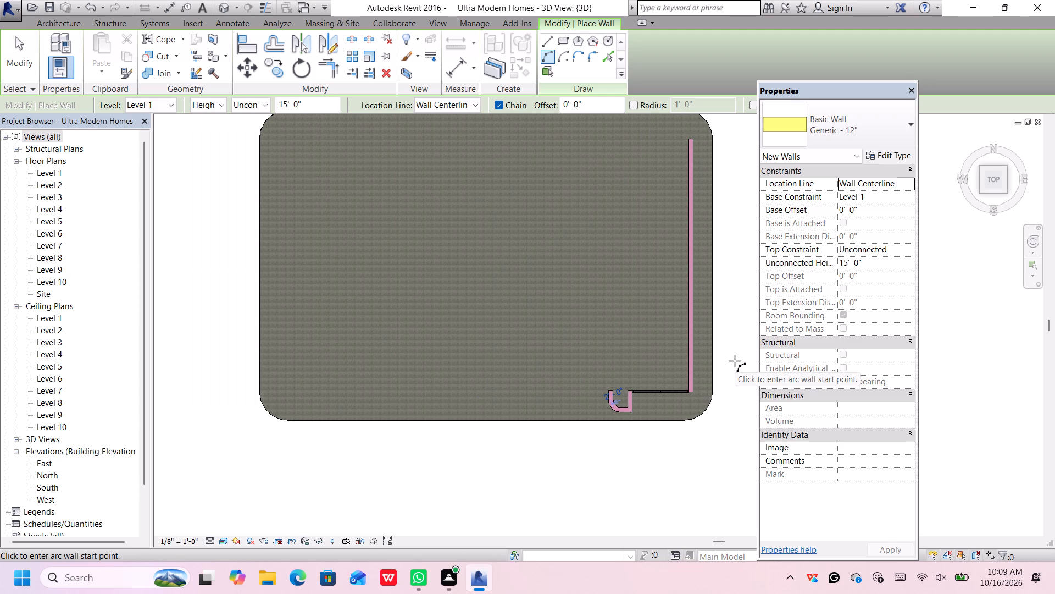
key(space)
scroll(633, 413, up, 6)
scroll(633, 415, down, 1)
scroll(633, 416, up, 1)
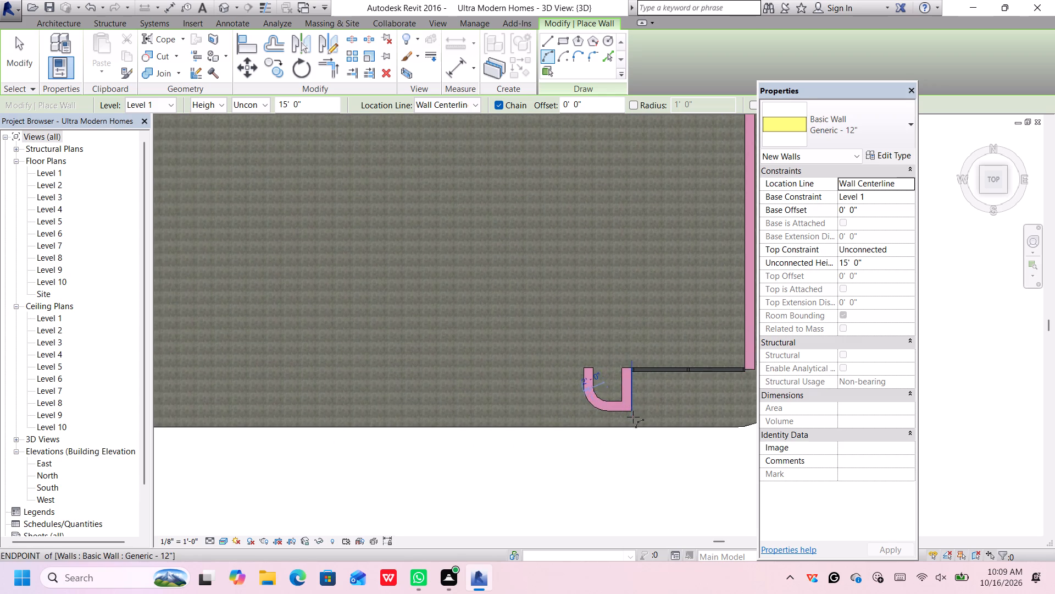
key(Escape)
scroll(607, 411, up, 6)
key(Escape)
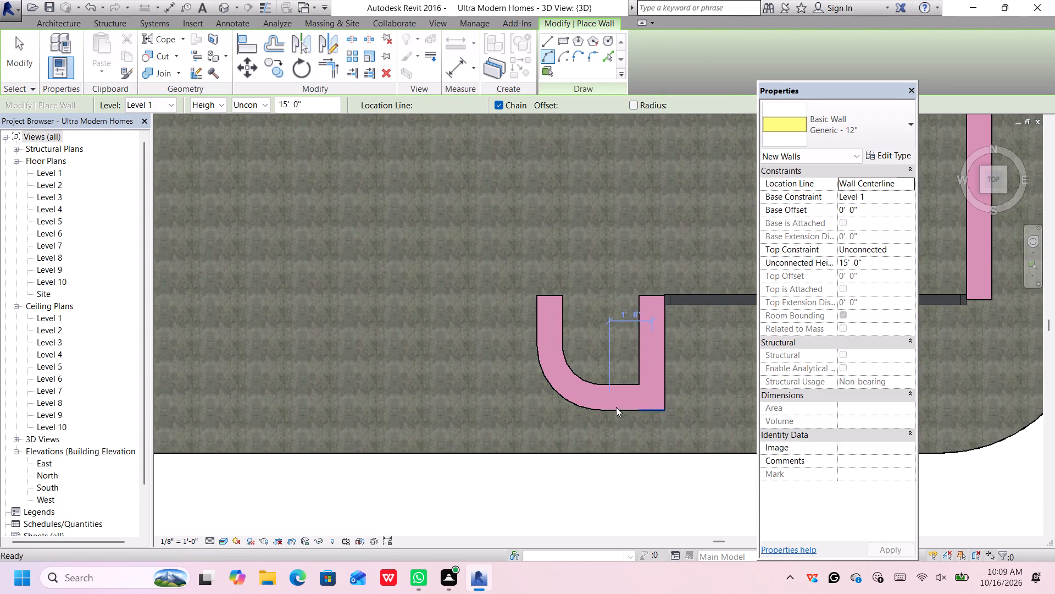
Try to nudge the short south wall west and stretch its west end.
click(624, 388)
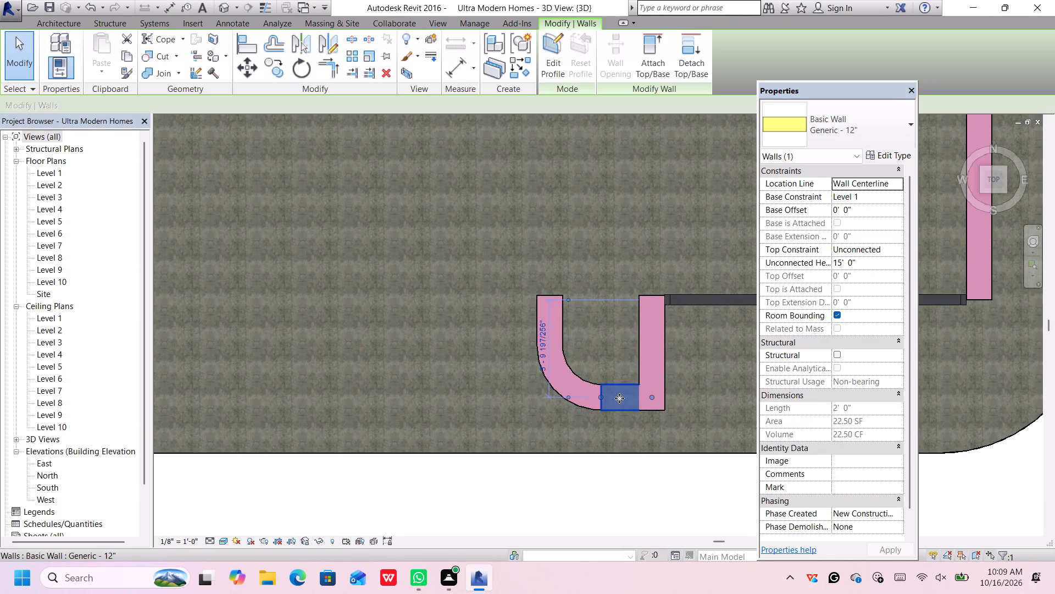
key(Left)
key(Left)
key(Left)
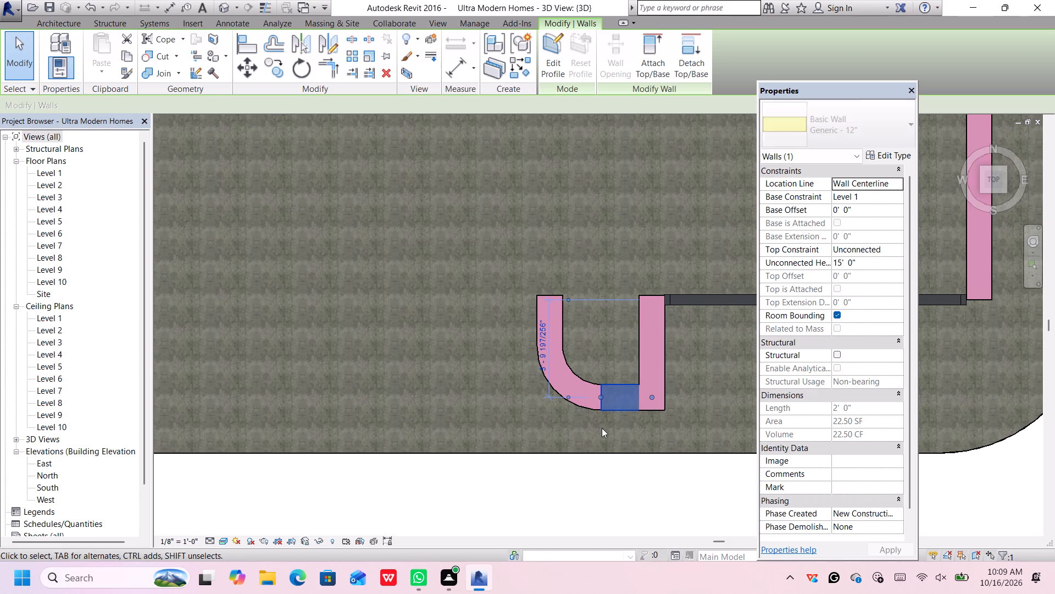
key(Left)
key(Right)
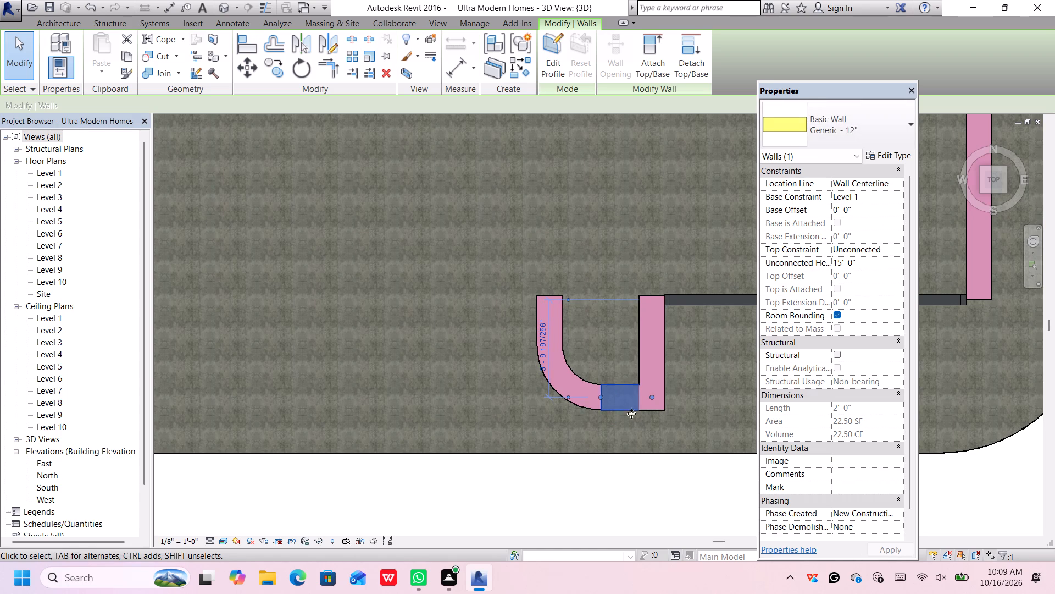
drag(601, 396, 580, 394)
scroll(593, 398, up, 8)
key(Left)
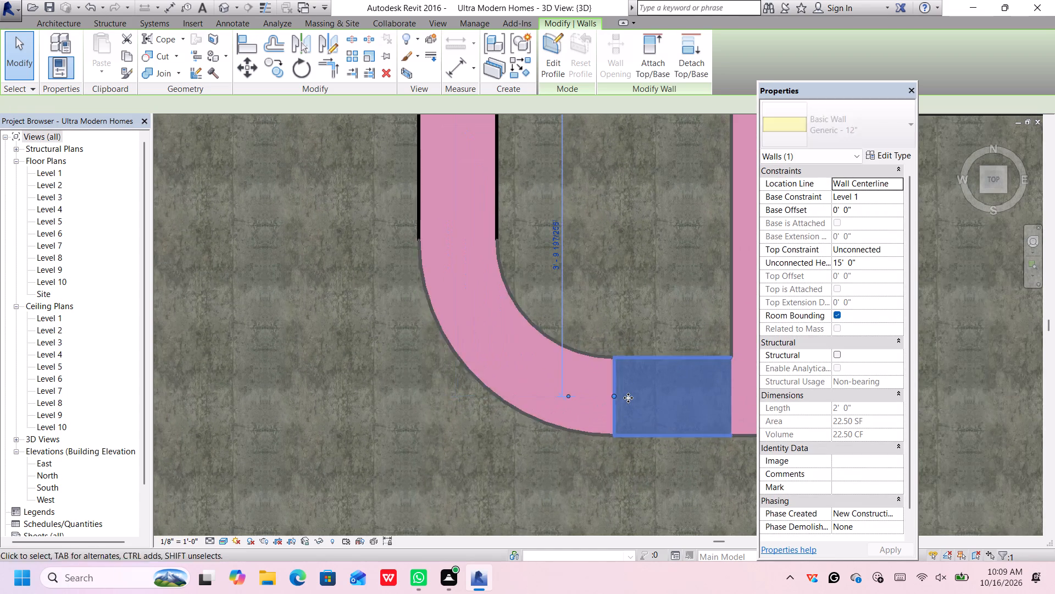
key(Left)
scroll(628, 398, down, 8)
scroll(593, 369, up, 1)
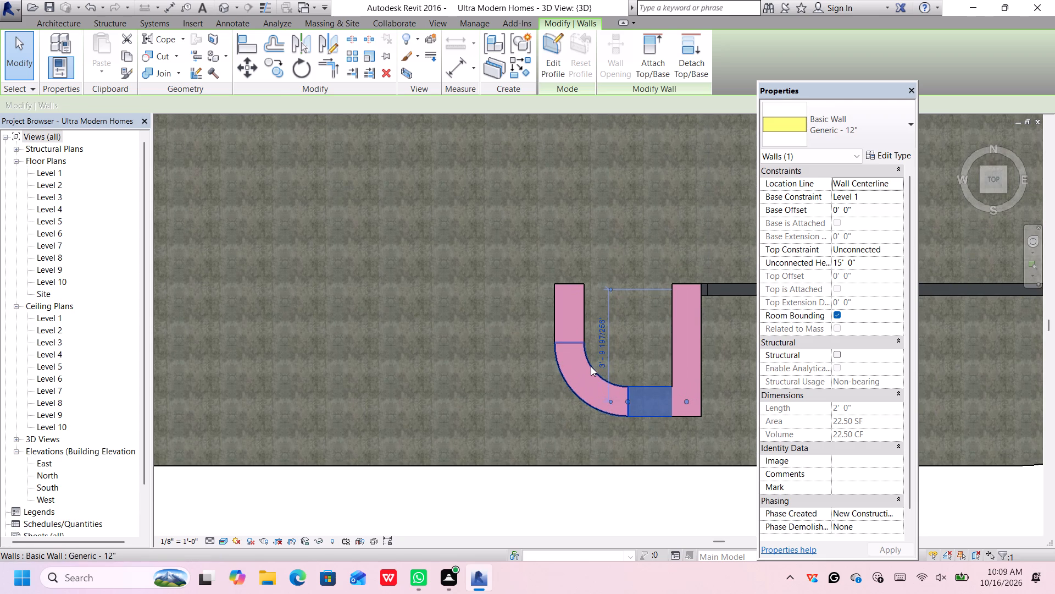
Nudge the curved corner wall west in small increments to widen the U, and dismiss the licence notification.
click(591, 366)
key(Left)
key(Left)
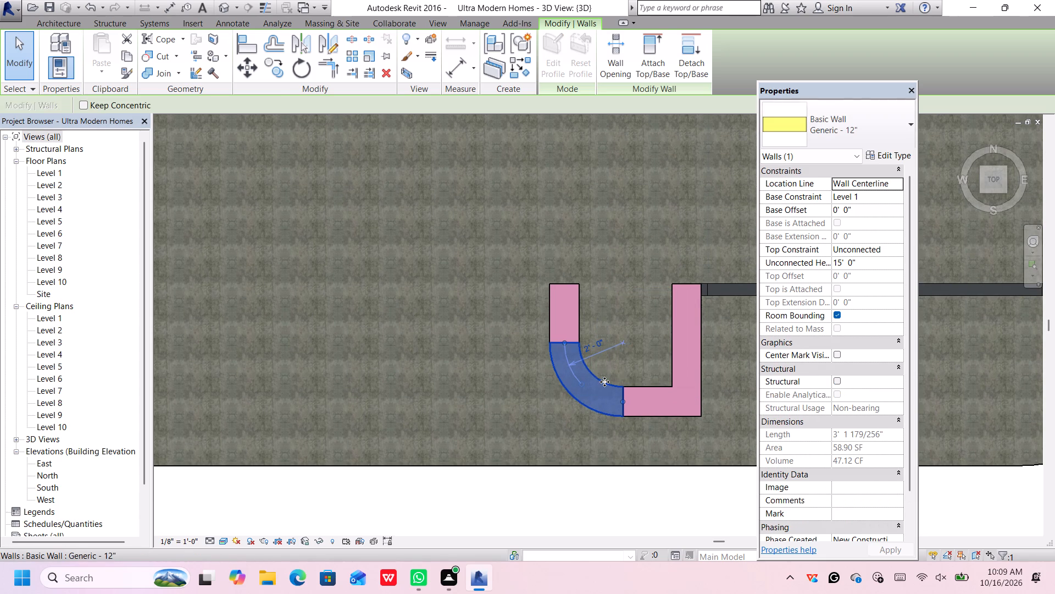
key(Left)
key(Left)
key(Left)
key(Left)
key(Left)
key(Left)
key(Left)
key(Left)
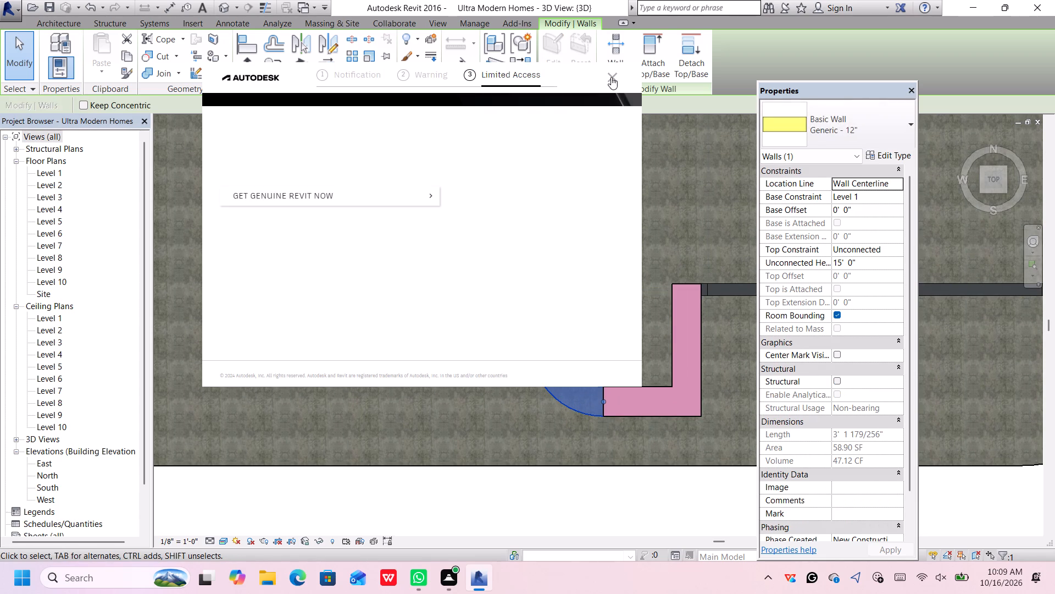
click(611, 77)
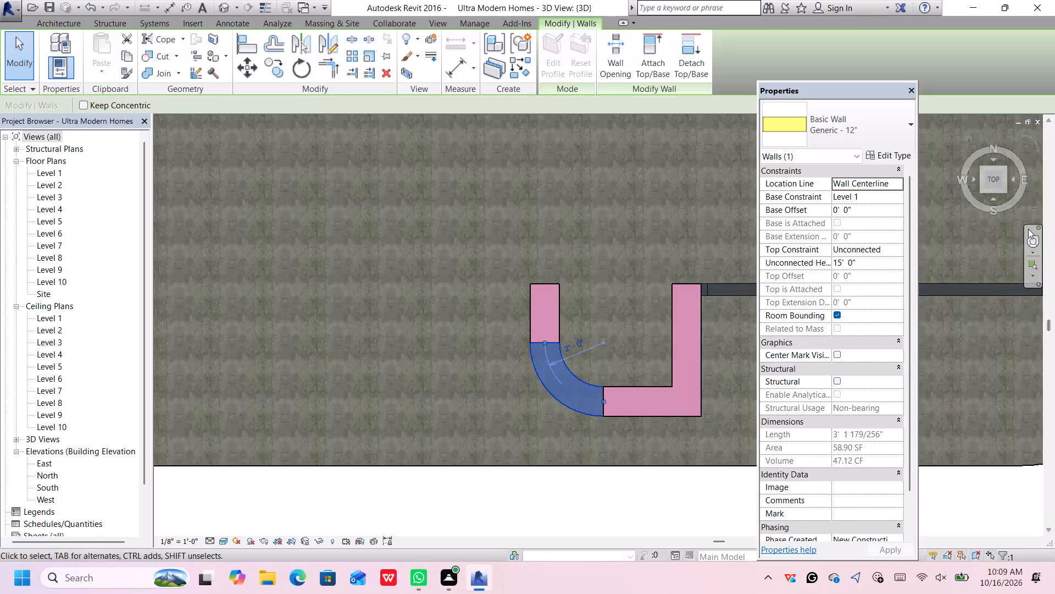
Show the model from the front and nudge the curved corner wall slightly further west.
click(985, 190)
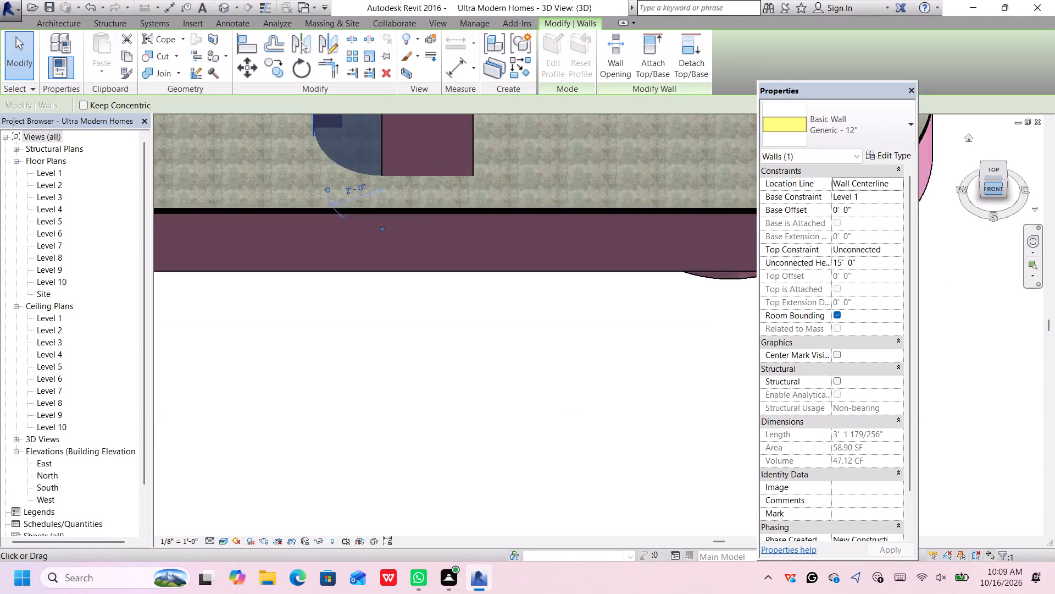
click(991, 193)
scroll(712, 311, down, 10)
scroll(673, 300, up, 1)
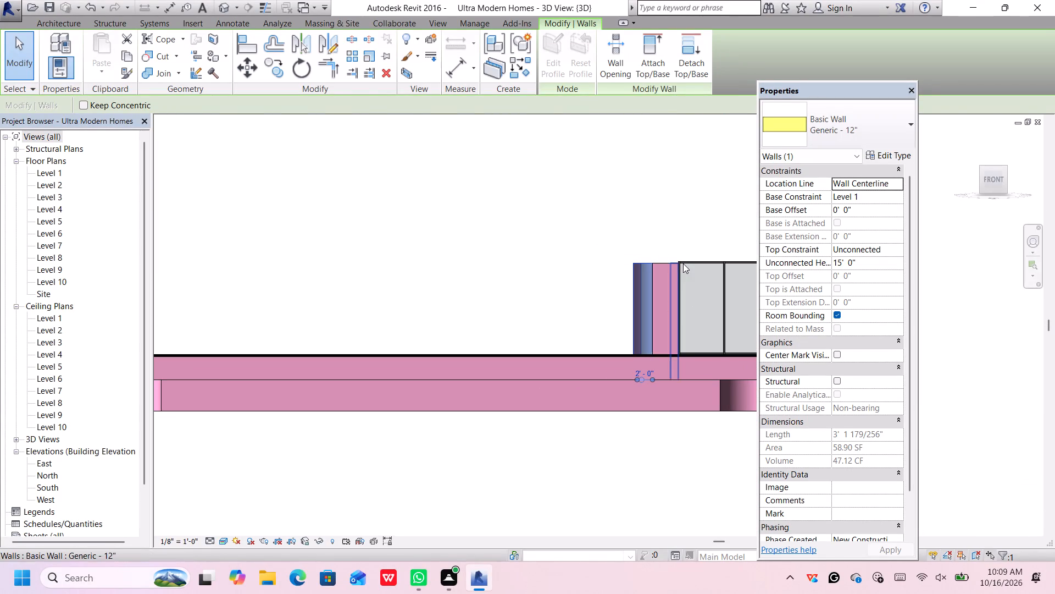
key(Left)
key(Left)
scroll(693, 231, down, 6)
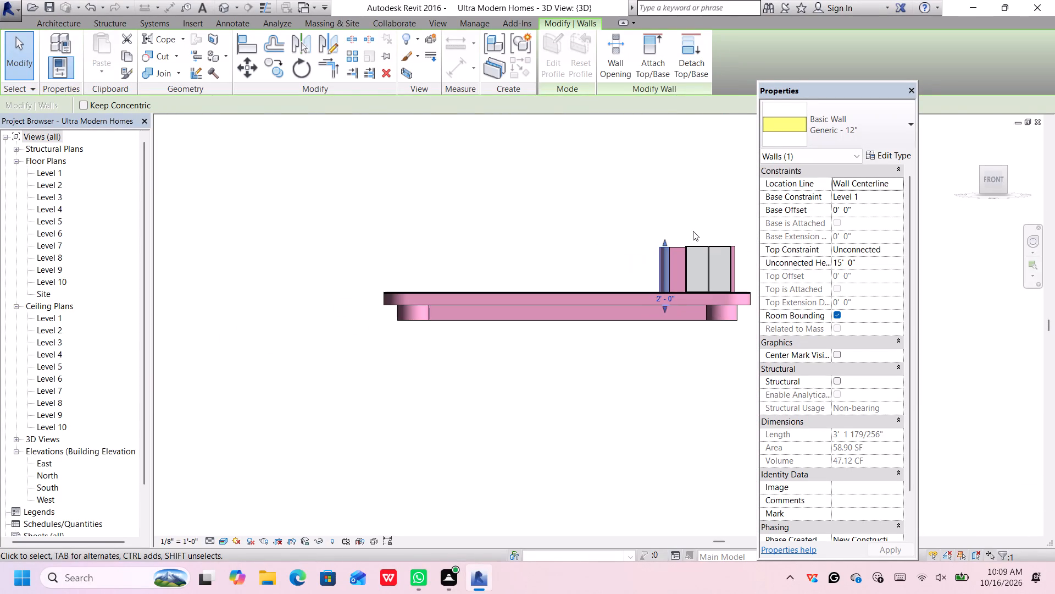
Nudge the curved corner wall further west in small increments to widen the pink wall section beside the storefront.
scroll(692, 229, up, 2)
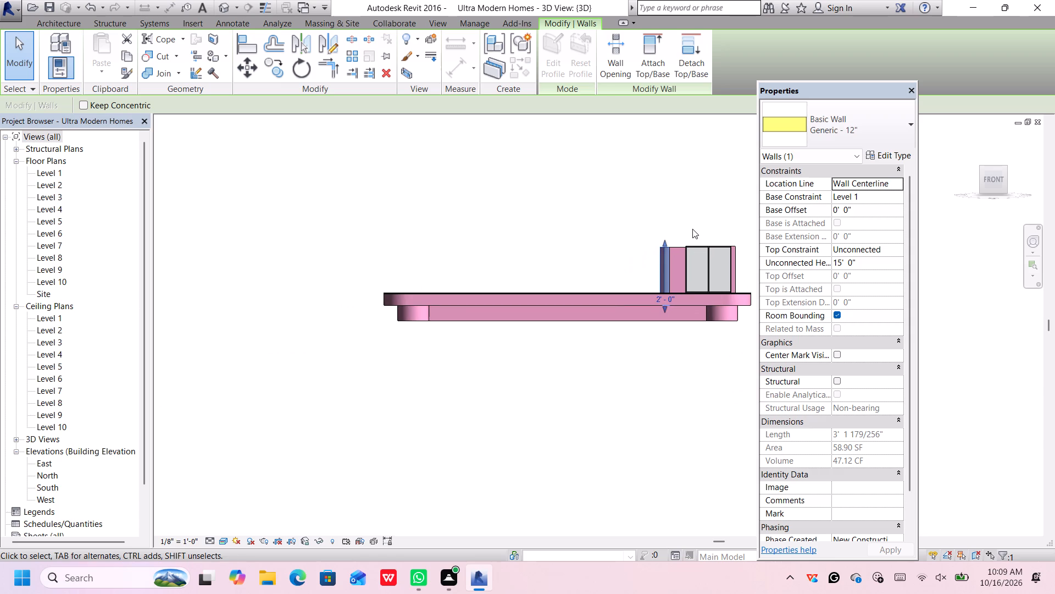
key(Left)
key(Left)
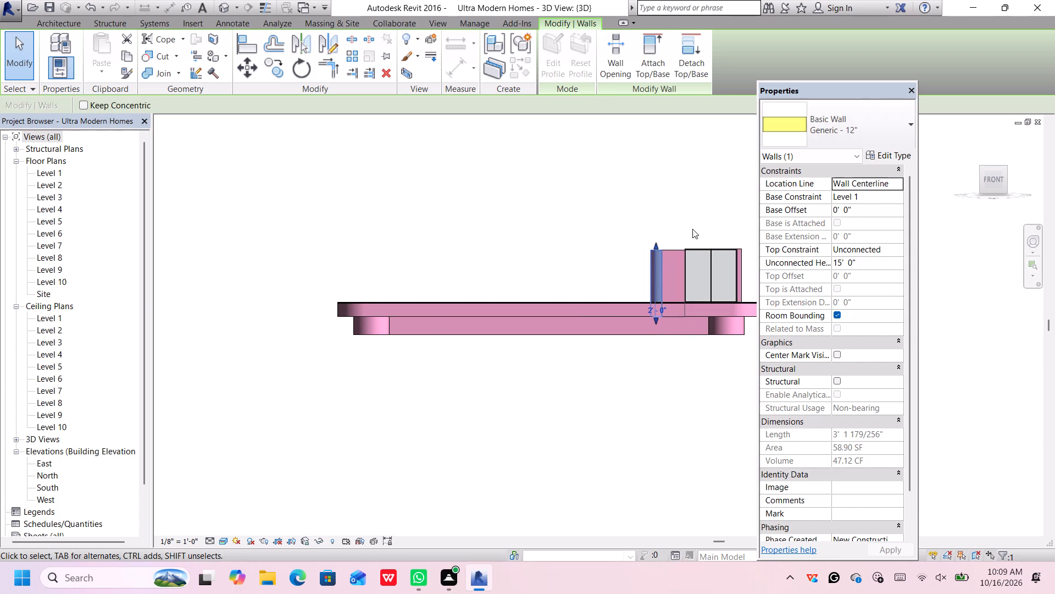
scroll(692, 229, up, 2)
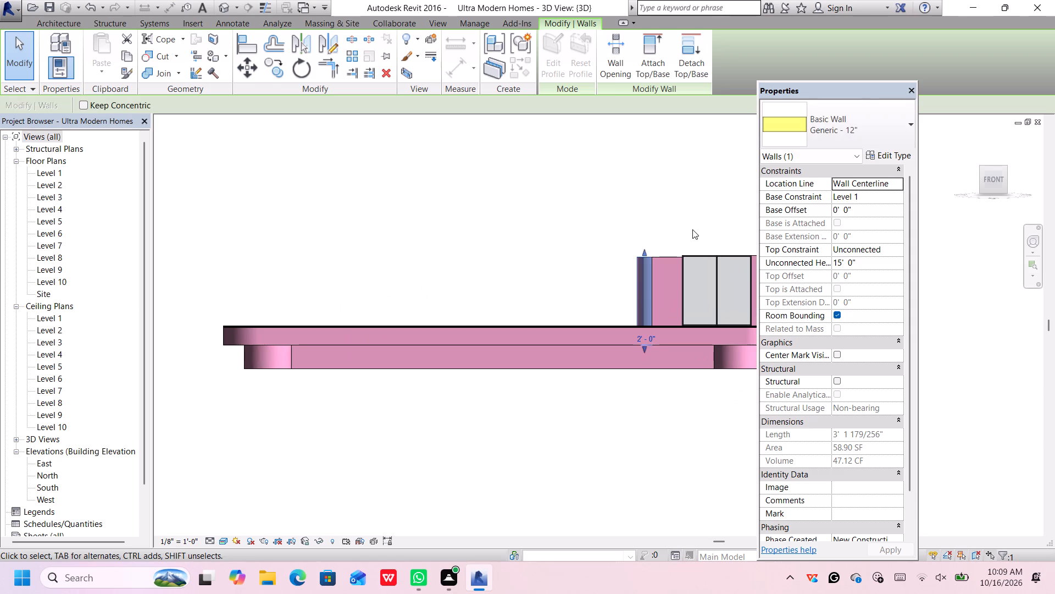
key(Left)
key(Left)
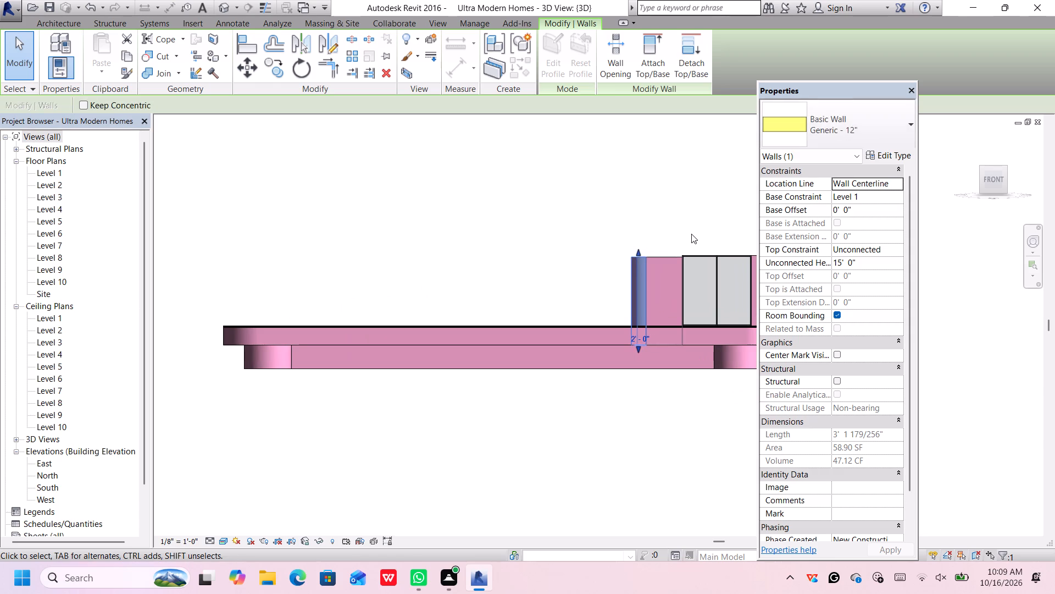
scroll(691, 234, down, 2)
scroll(662, 221, up, 1)
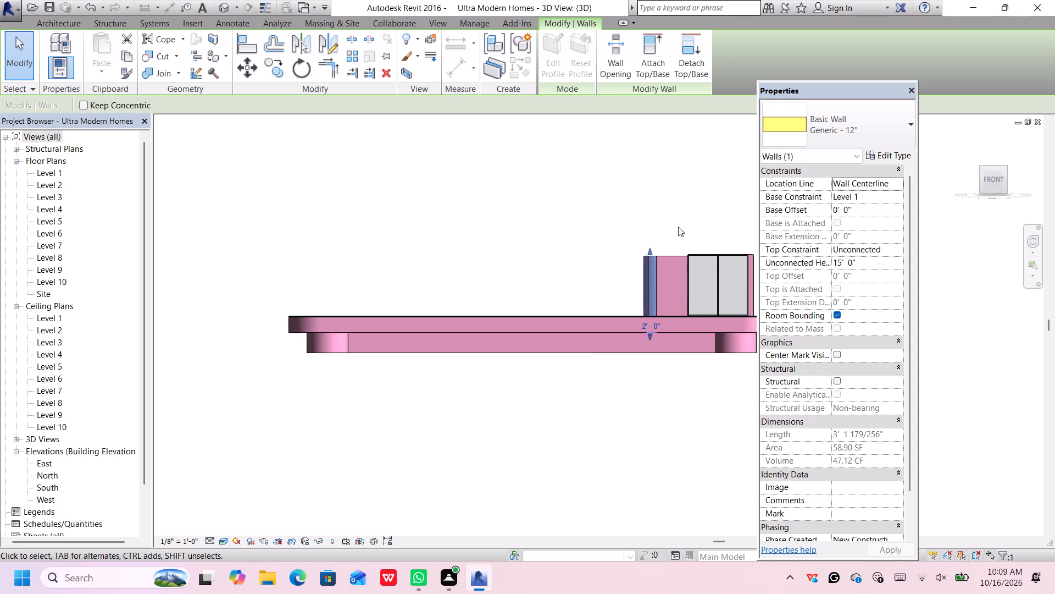
scroll(691, 226, down, 1)
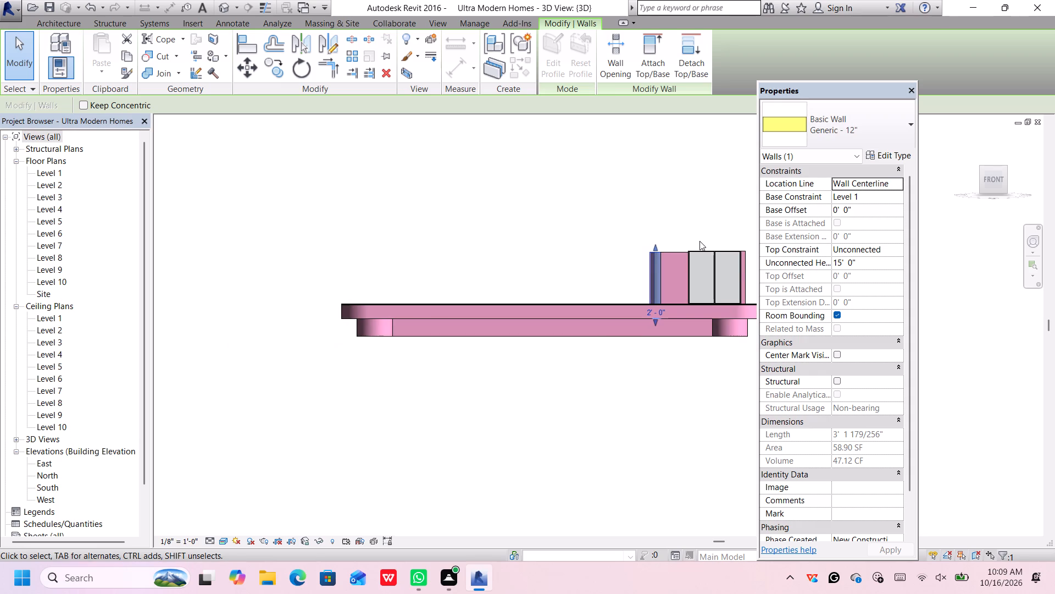
scroll(699, 241, up, 2)
key(Left)
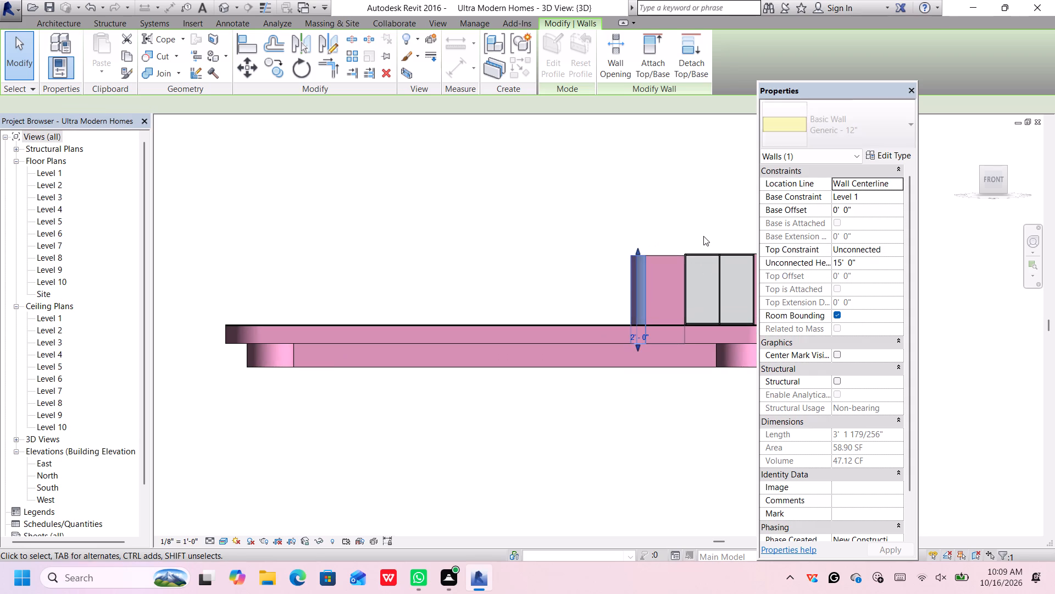
scroll(703, 236, down, 3)
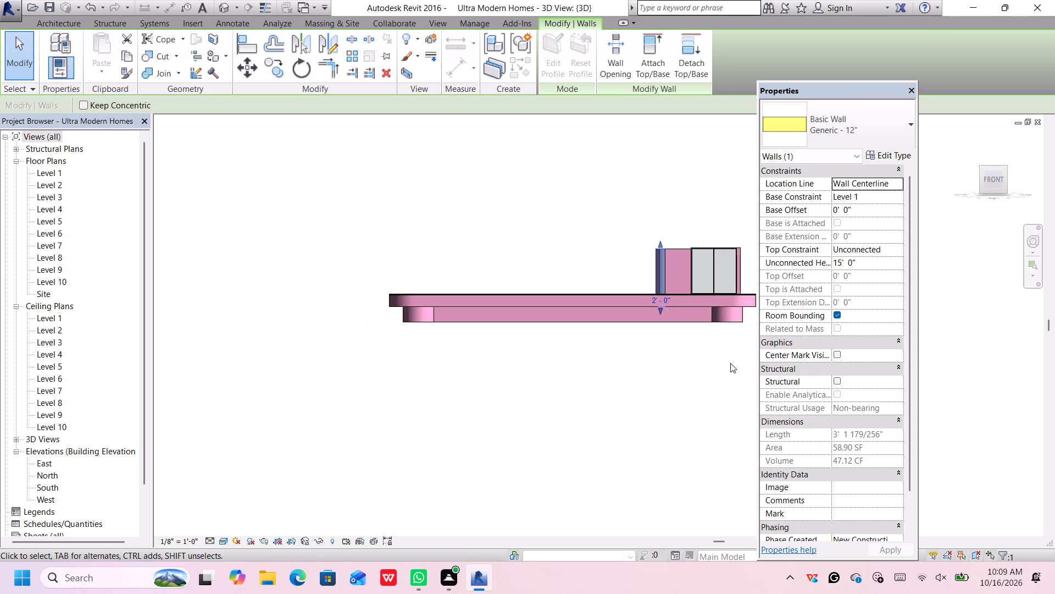
middle_drag(728, 362, 688, 353)
key(Left)
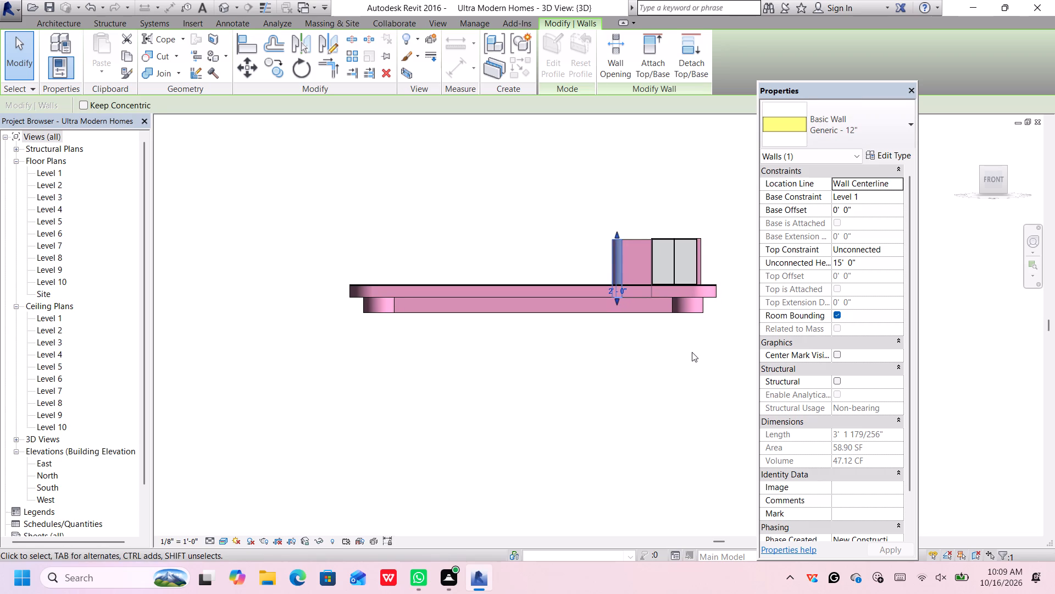
scroll(641, 337, down, 1)
scroll(641, 337, up, 1)
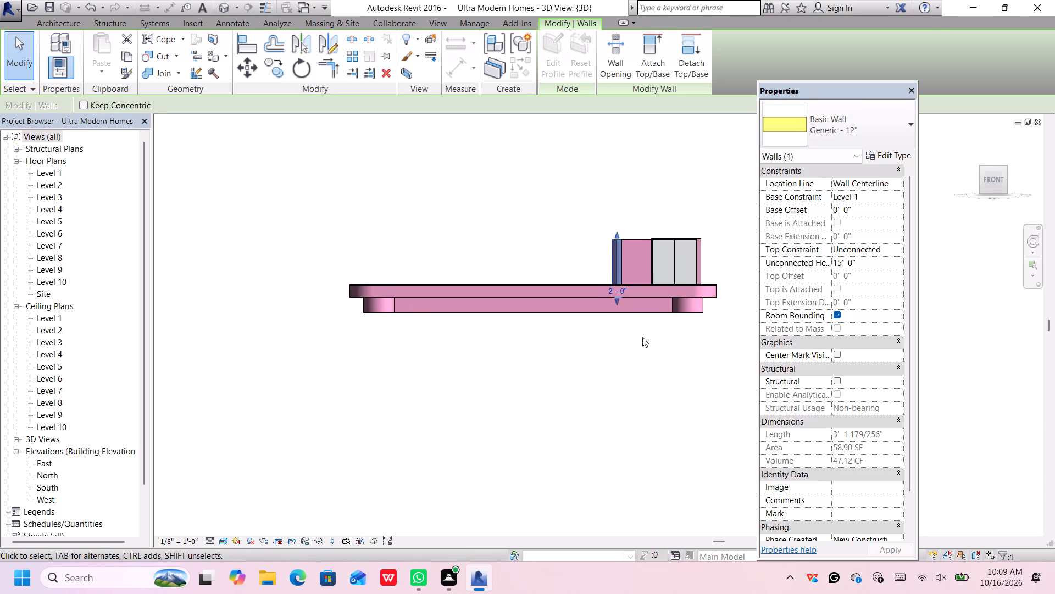
scroll(642, 337, up, 3)
click(643, 338)
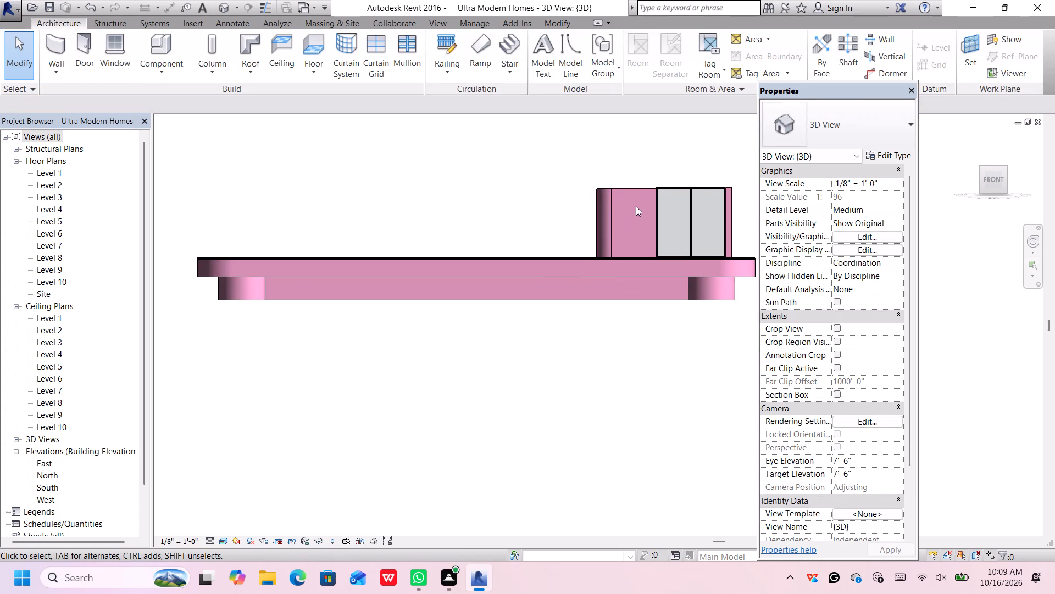
Set the base offset of the four pink Generic - 12" walls forming the U, including the curved corner, to 3' 3".
scroll(636, 206, up, 2)
middle_drag(636, 207, 637, 216)
shift+middle_drag(637, 217, 613, 340)
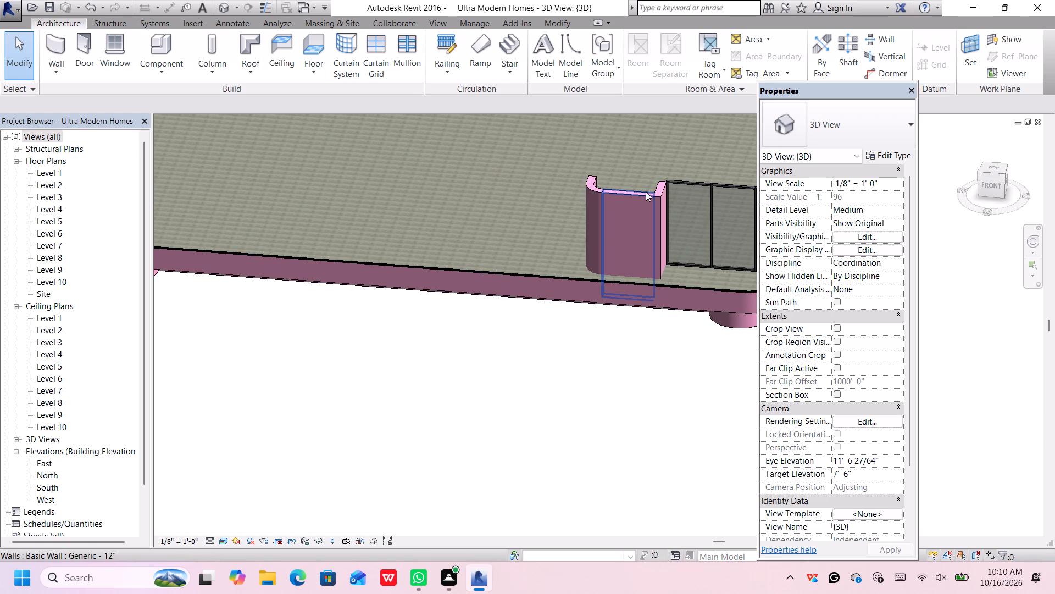
click(646, 191)
scroll(652, 196, up, 8)
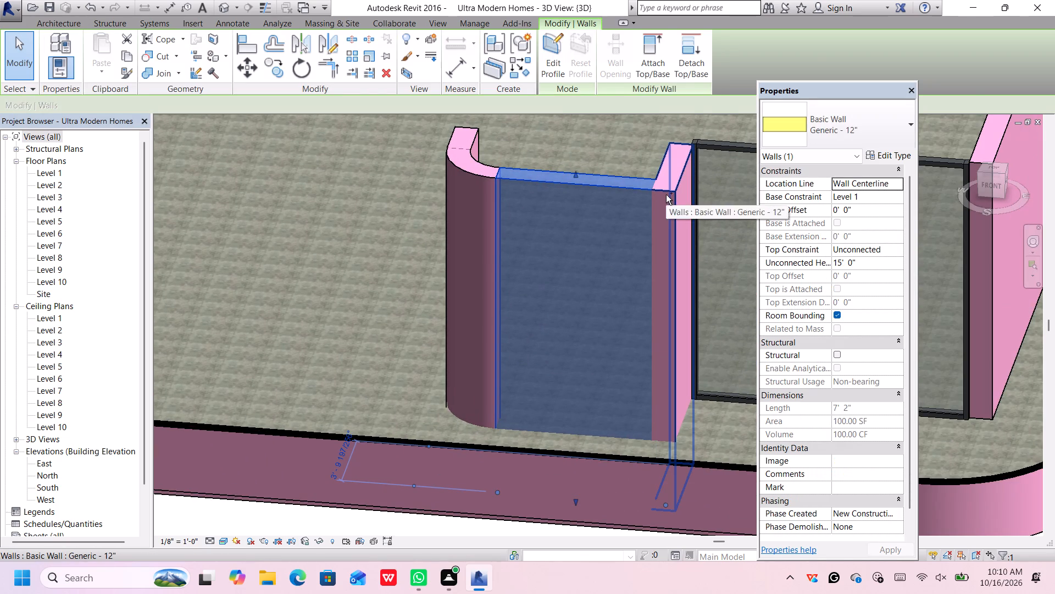
ctrl+click(672, 195)
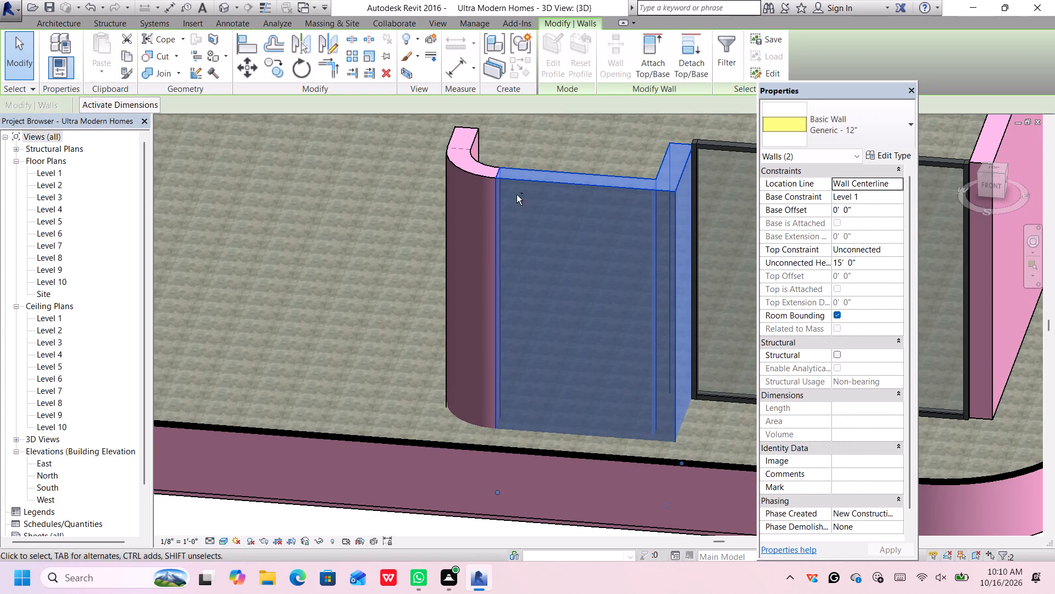
ctrl+click(474, 172)
ctrl+click(473, 137)
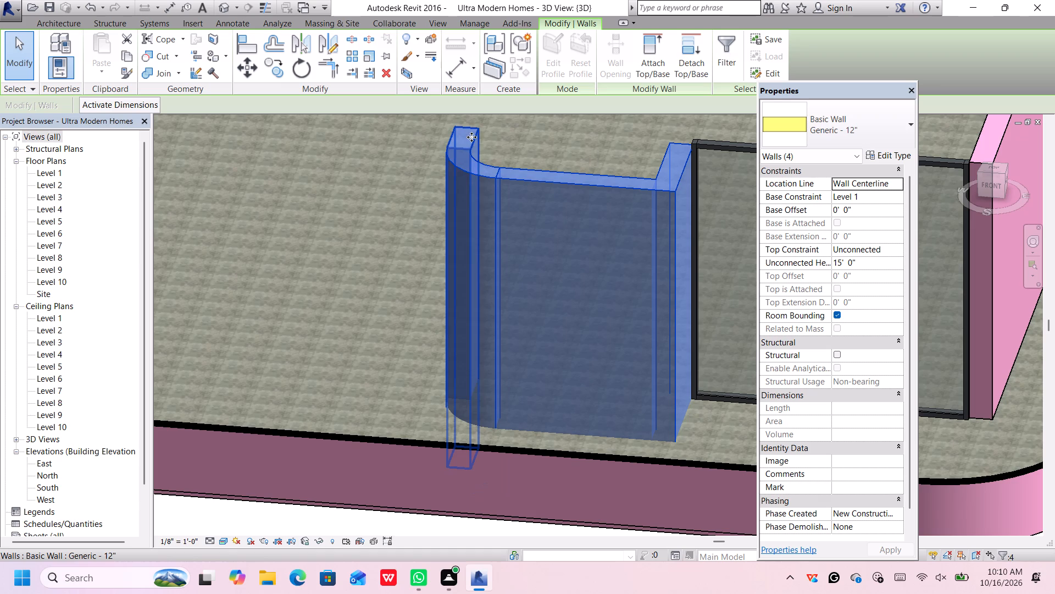
click(863, 211)
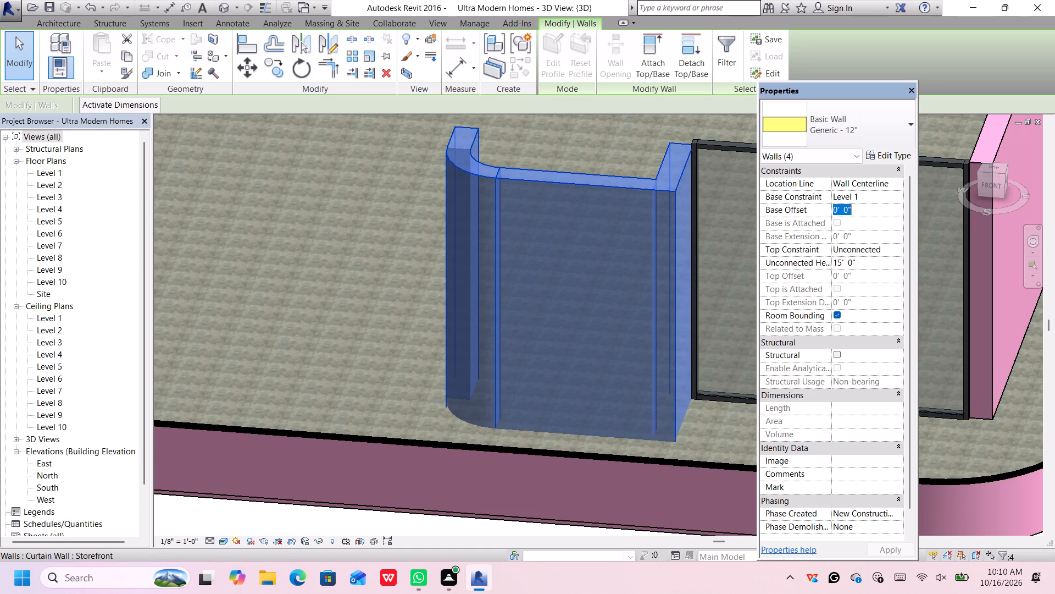
key(BackSpace)
key(3)
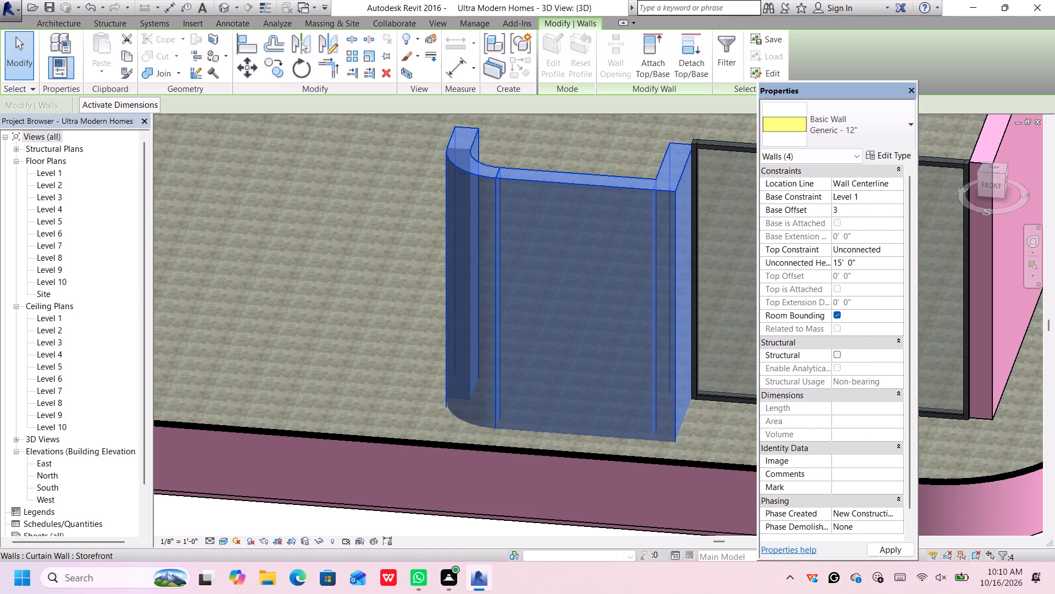
text('3")
key(Return)
key(Return)
Set the unconnected height of the four selected U-shaped walls to 12' 0".
scroll(828, 235, down, 6)
scroll(694, 268, down, 2)
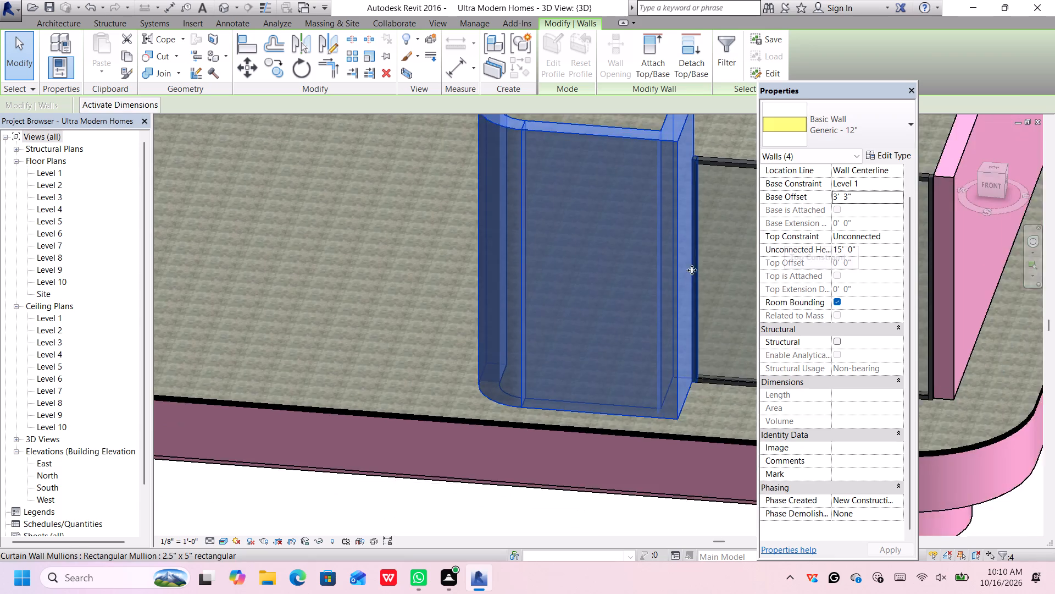
scroll(692, 270, down, 8)
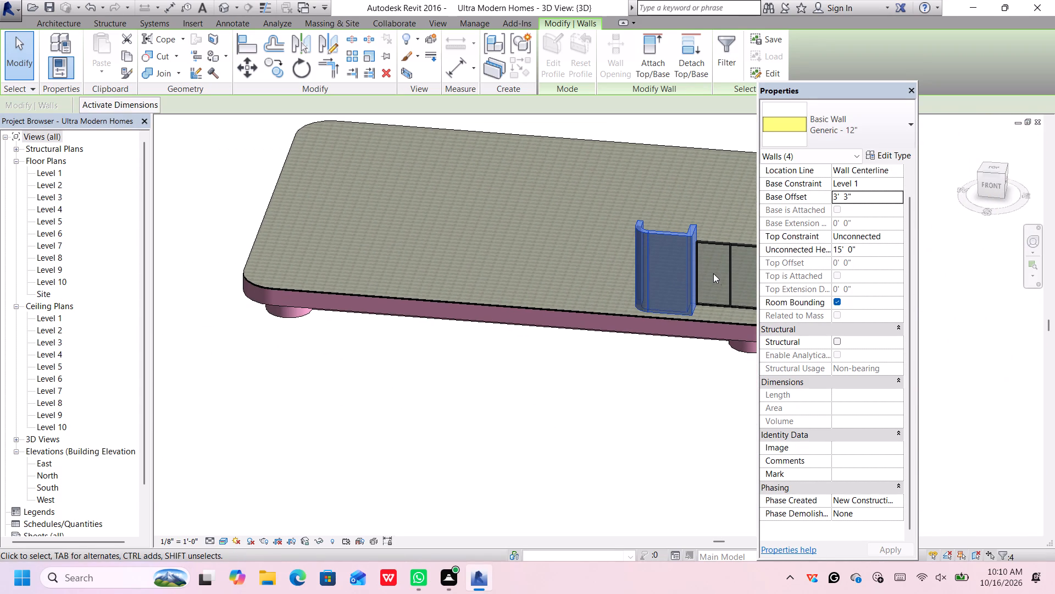
scroll(914, 277, up, 4)
click(871, 261)
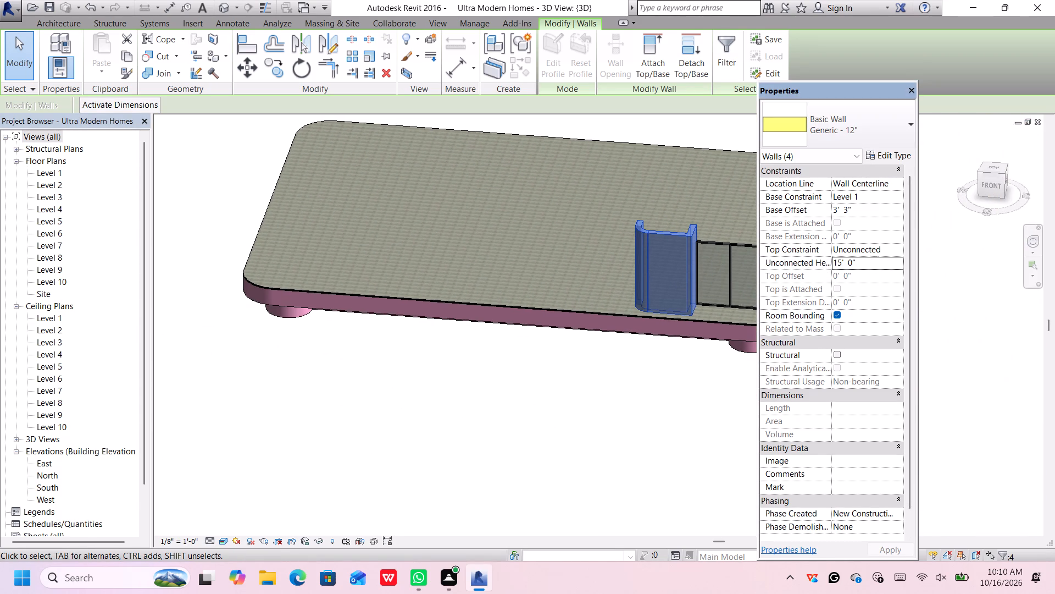
key(BackSpace)
key(1)
key(2)
key(apostrophe)
key(Return)
key(Return)
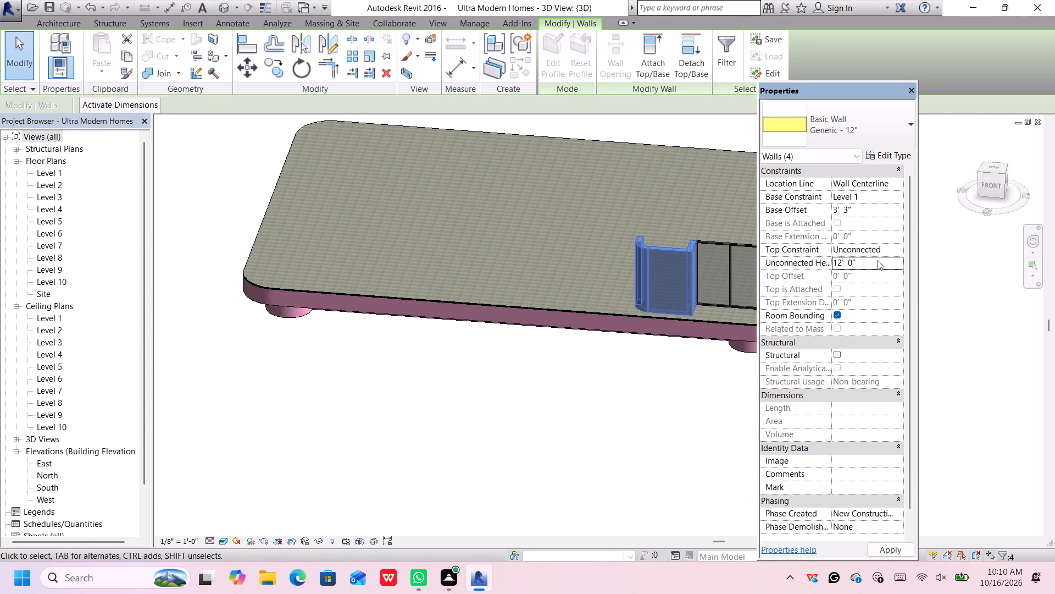
Examine from the front how the four walls line up with the storefront and floor slab, dismissing the licence notification.
scroll(675, 371, up, 2)
click(997, 182)
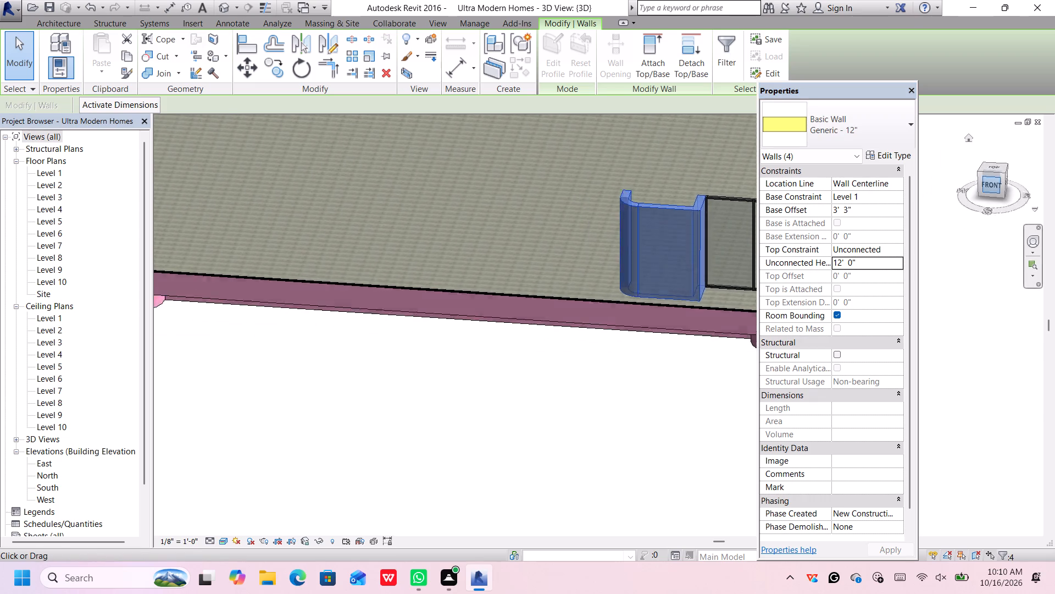
scroll(859, 271, down, 3)
scroll(680, 302, down, 7)
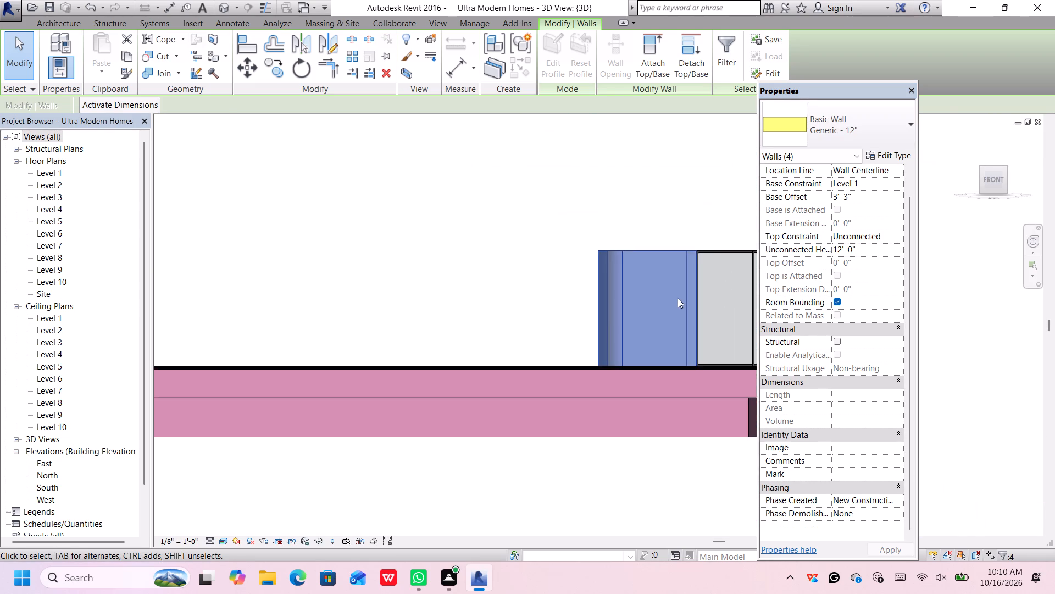
scroll(678, 298, down, 6)
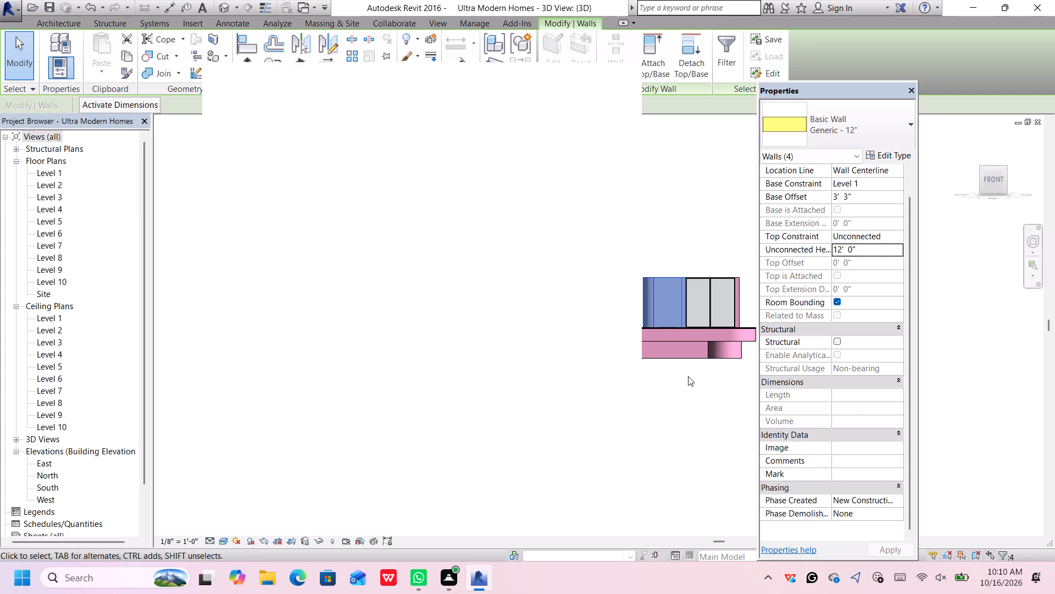
click(612, 76)
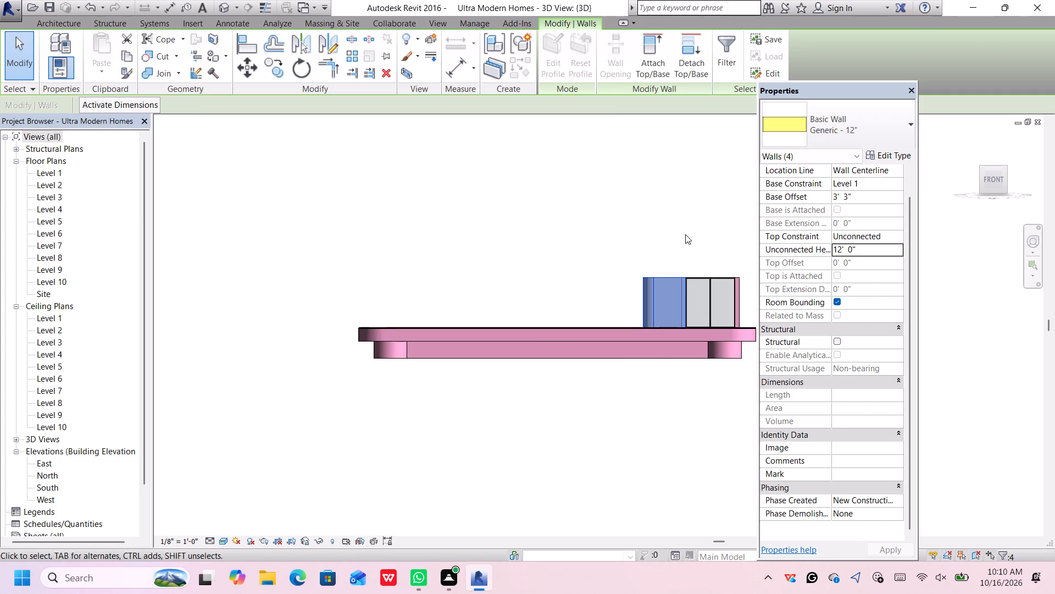
scroll(670, 278, up, 3)
middle_drag(692, 245, 649, 220)
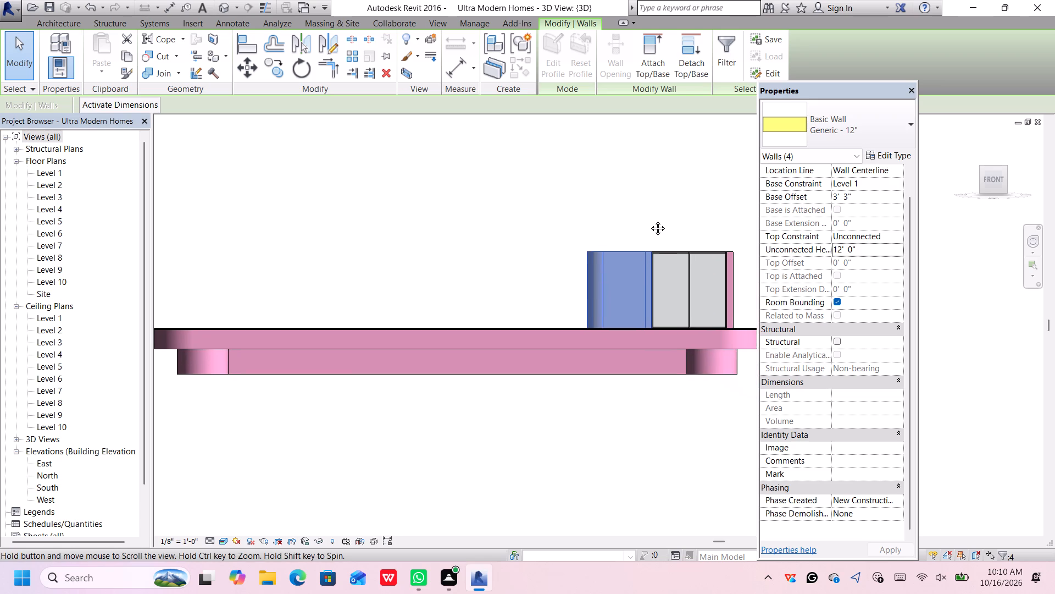
middle_drag(649, 220, 663, 230)
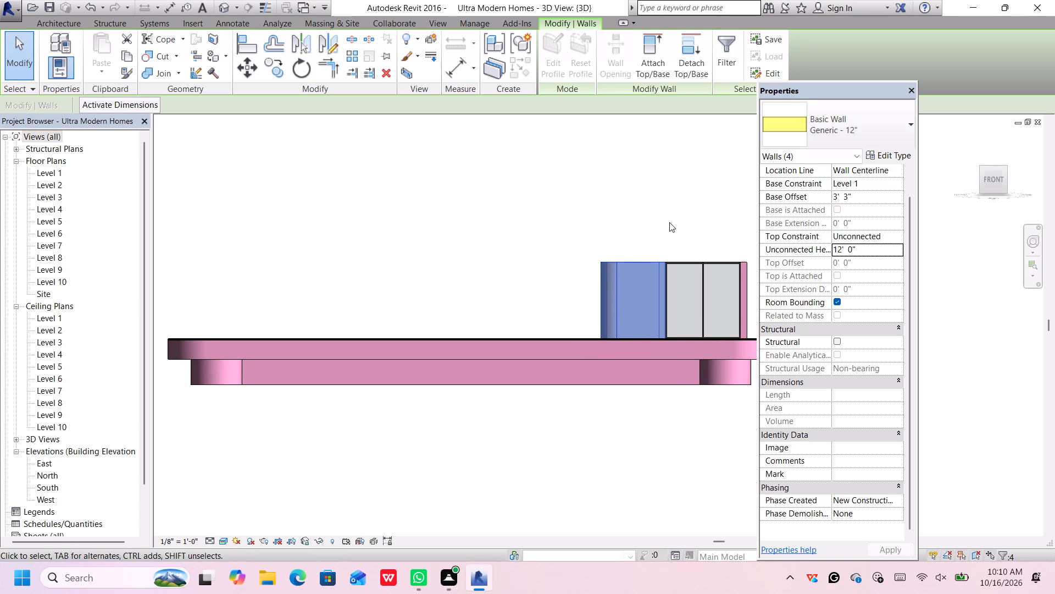
scroll(669, 222, down, 1)
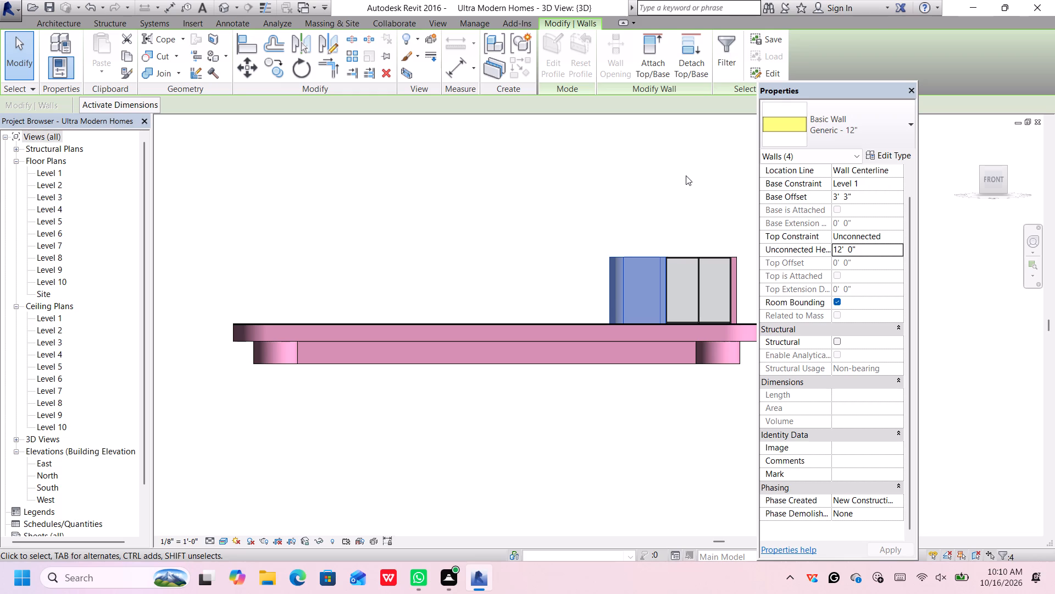
click(684, 211)
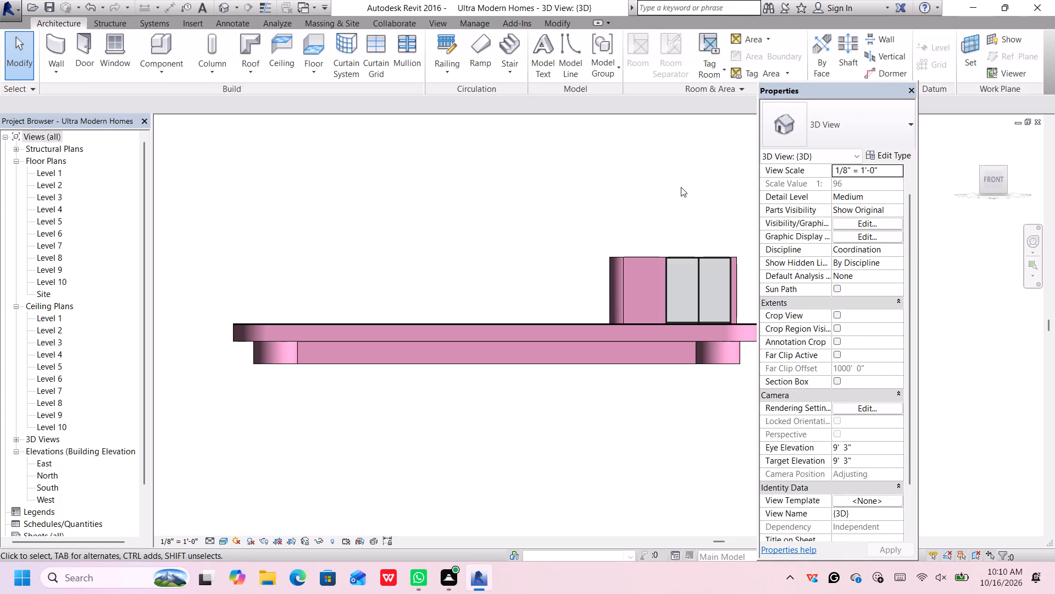
Nudge the curved corner wall slightly back east toward the storefront.
click(617, 268)
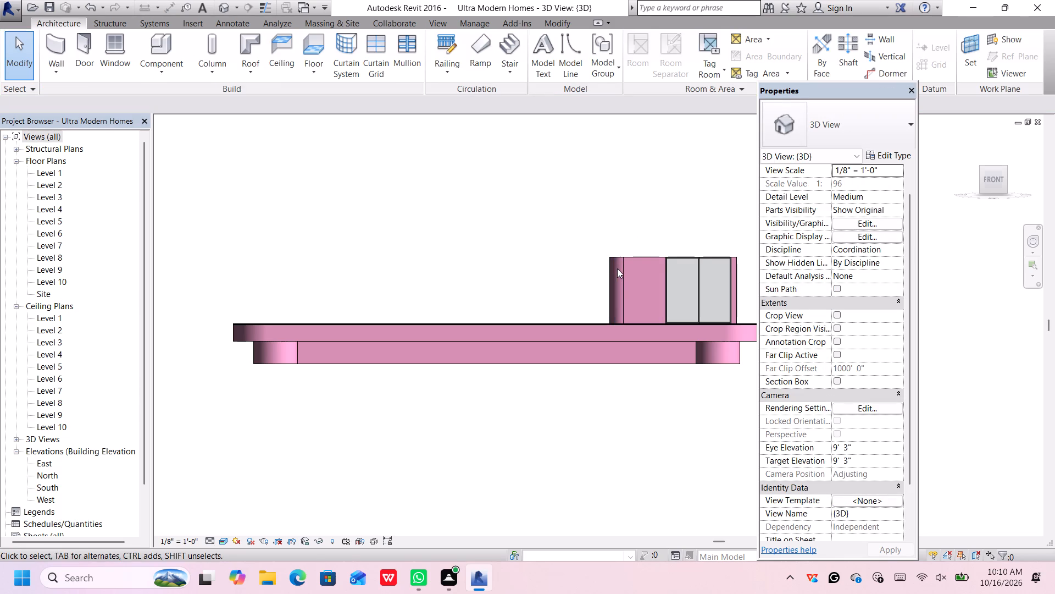
click(621, 274)
key(Right)
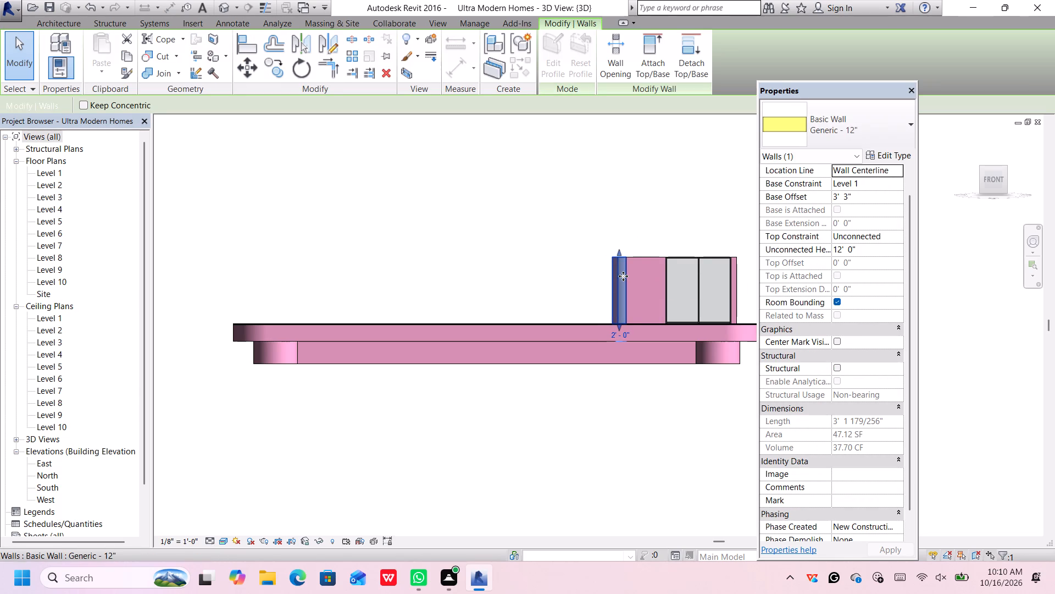
click(665, 223)
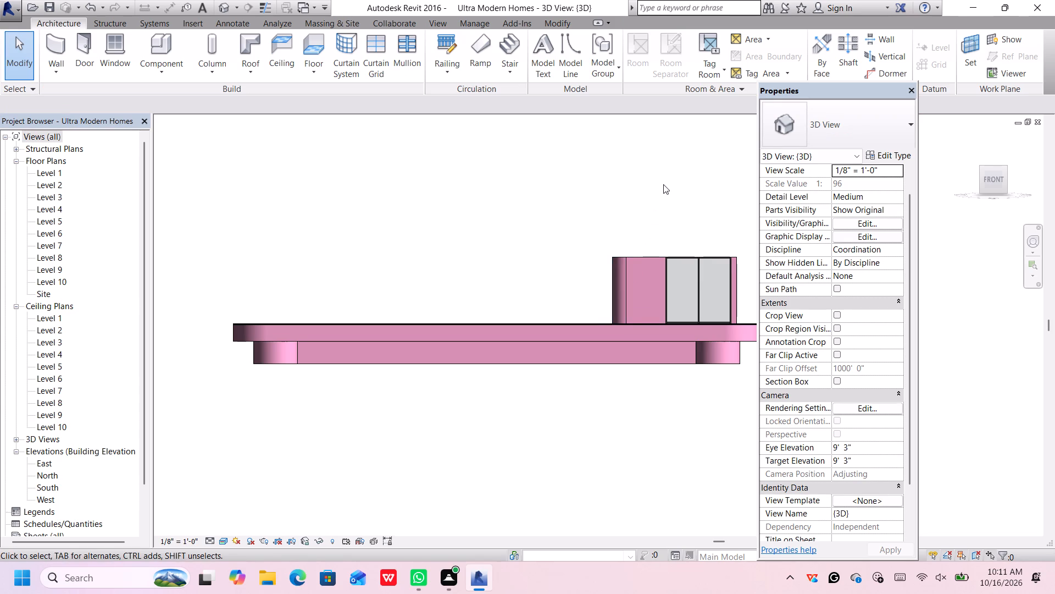
scroll(633, 234, down, 1)
scroll(638, 215, up, 2)
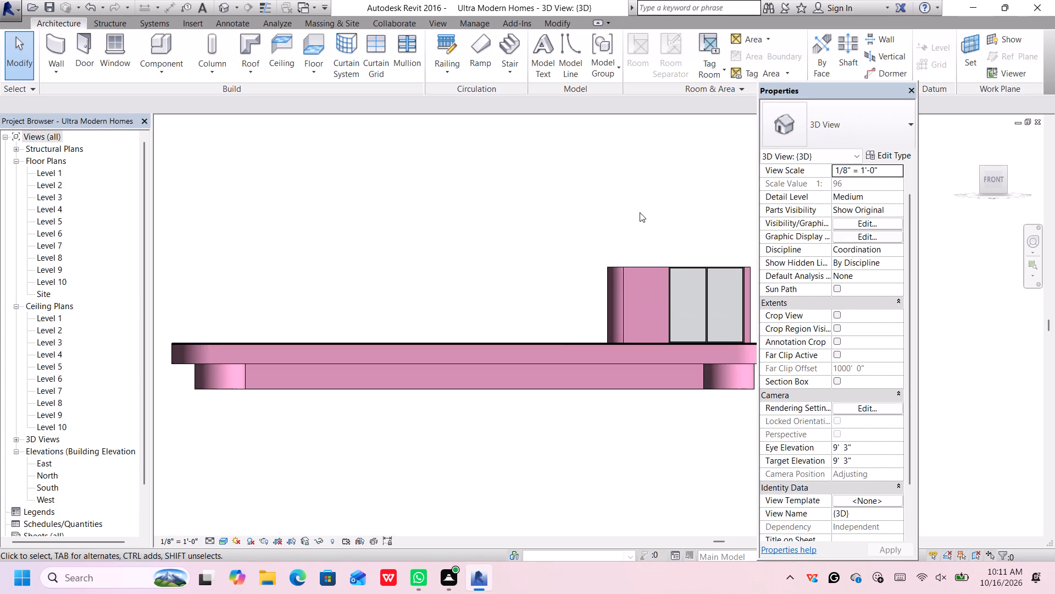
From the top view, start a new wall with the Curtain Wall Storefront type.
click(640, 212)
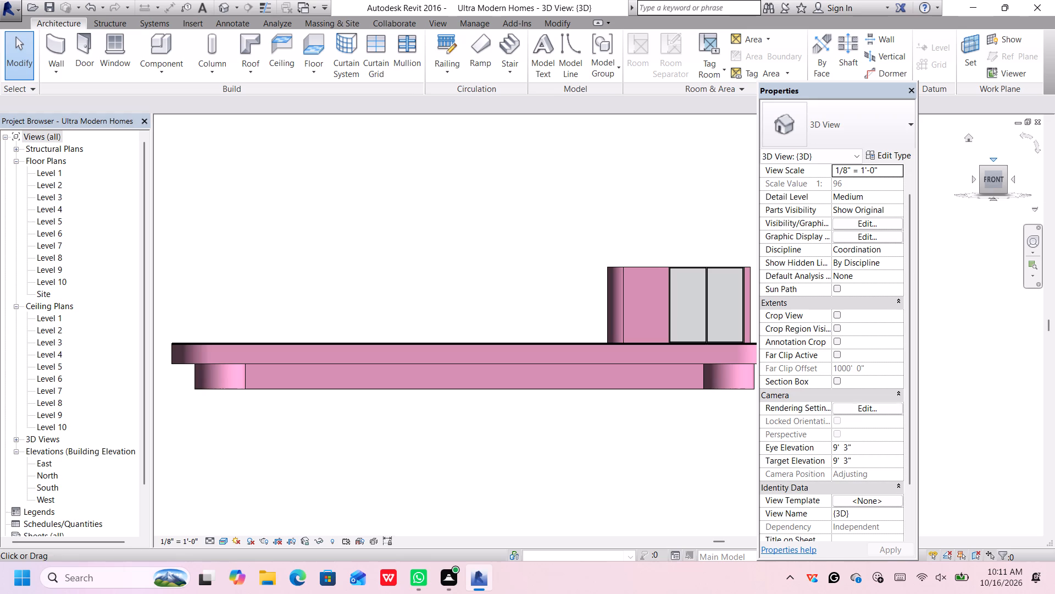
click(993, 167)
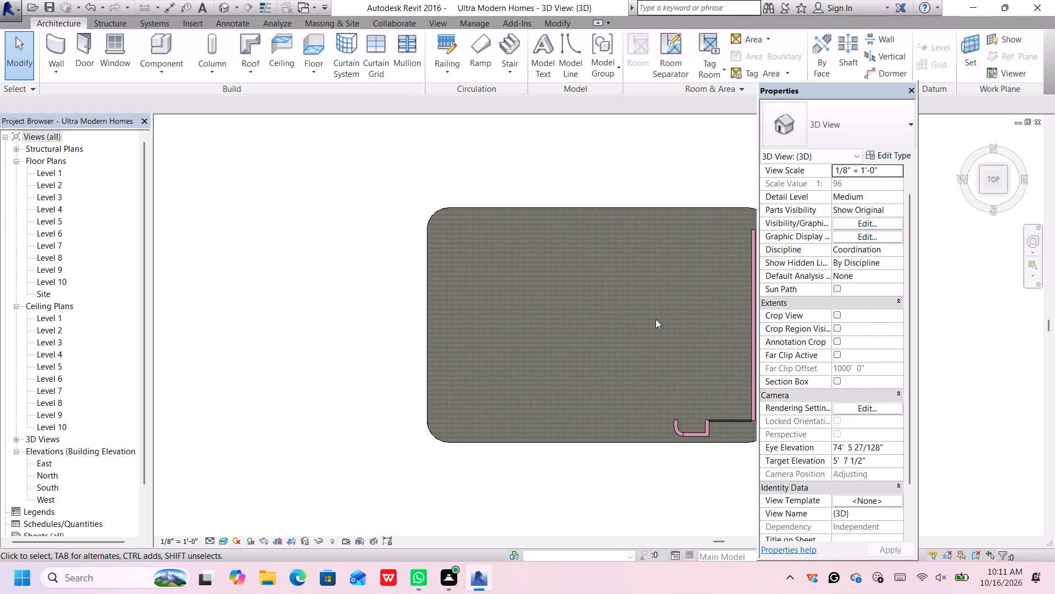
middle_drag(647, 317, 583, 299)
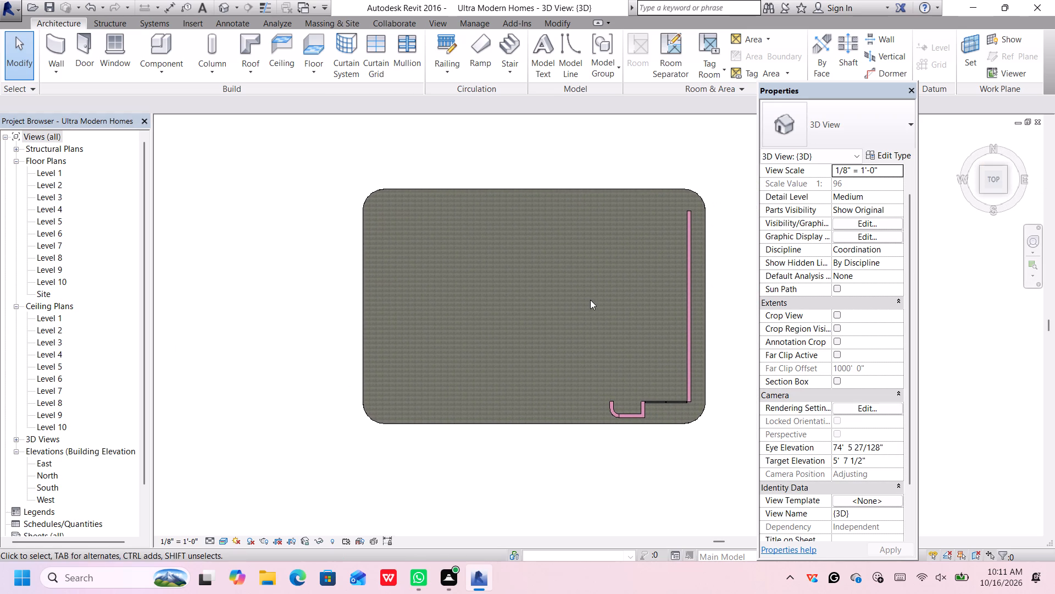
scroll(618, 344, up, 1)
middle_drag(617, 347, 567, 332)
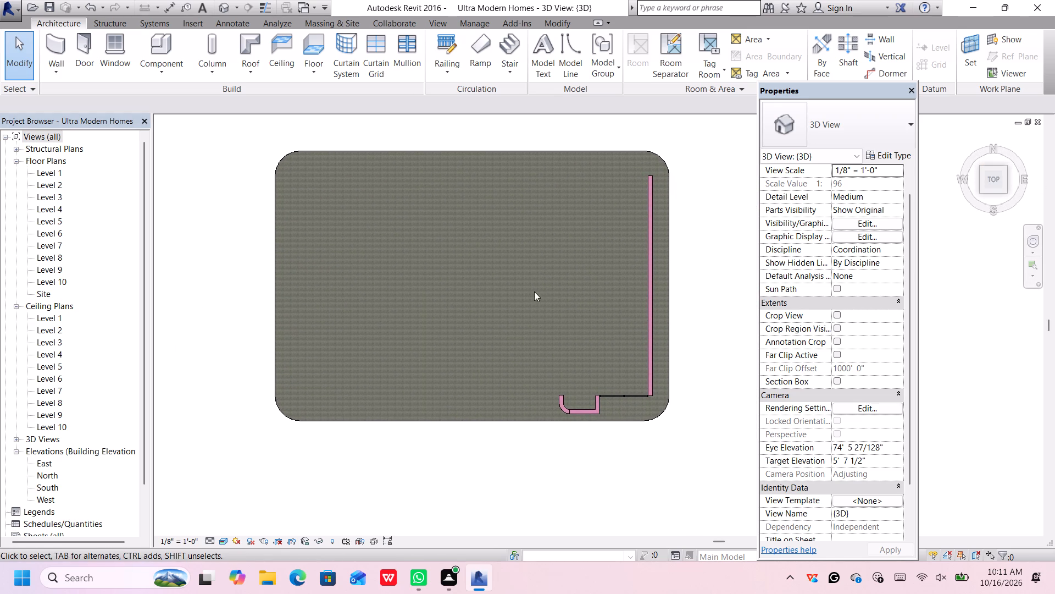
click(51, 48)
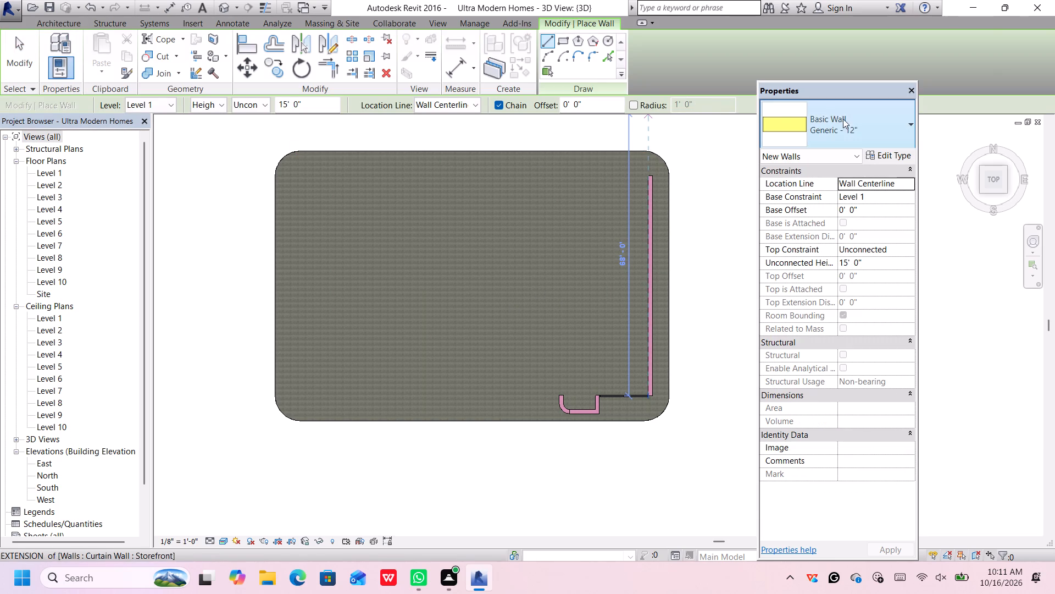
click(848, 125)
scroll(818, 395, down, 2)
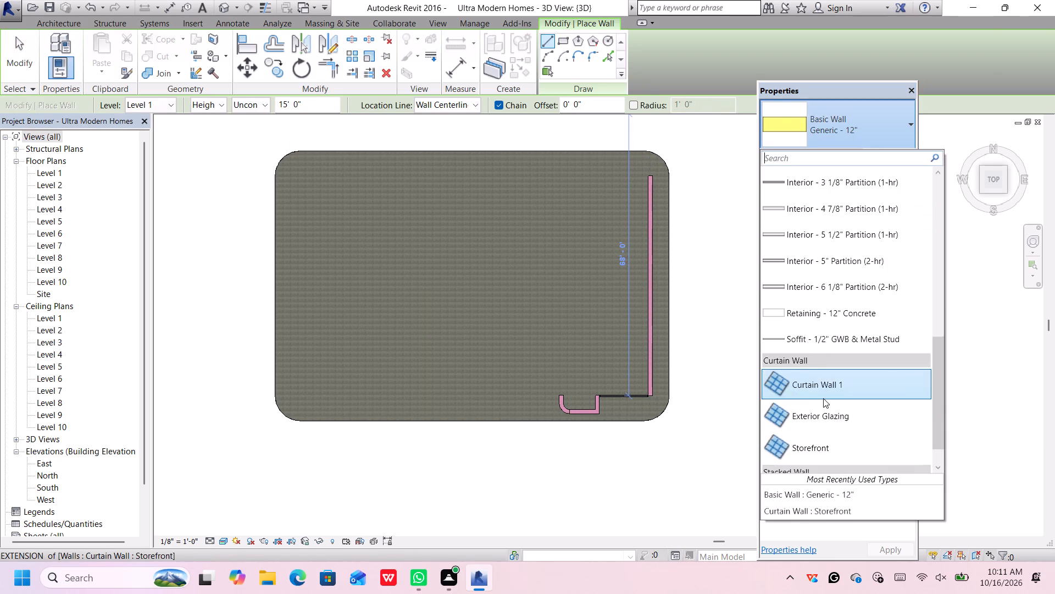
scroll(823, 398, down, 2)
click(821, 410)
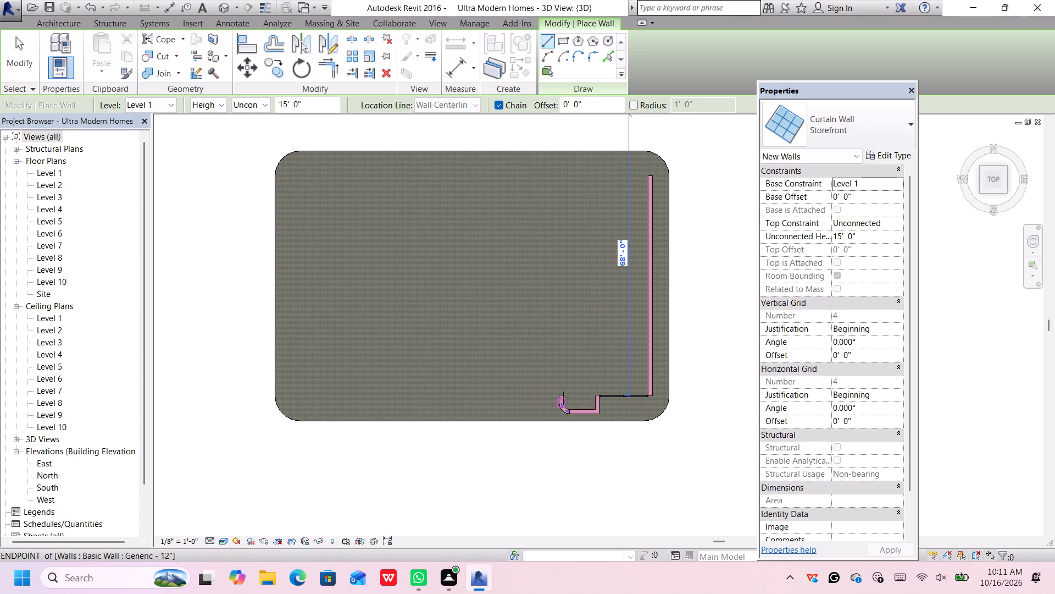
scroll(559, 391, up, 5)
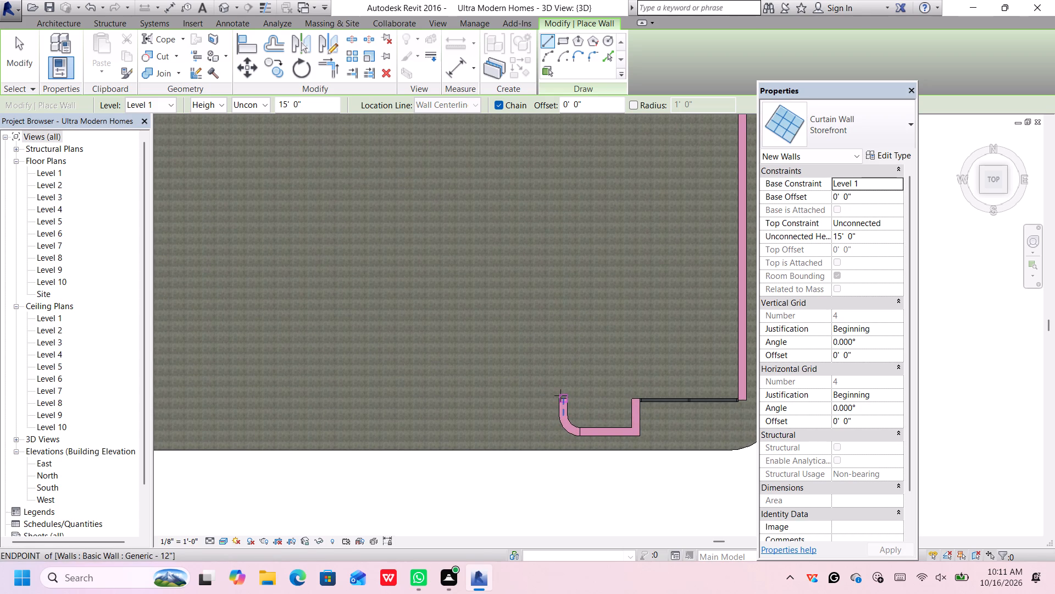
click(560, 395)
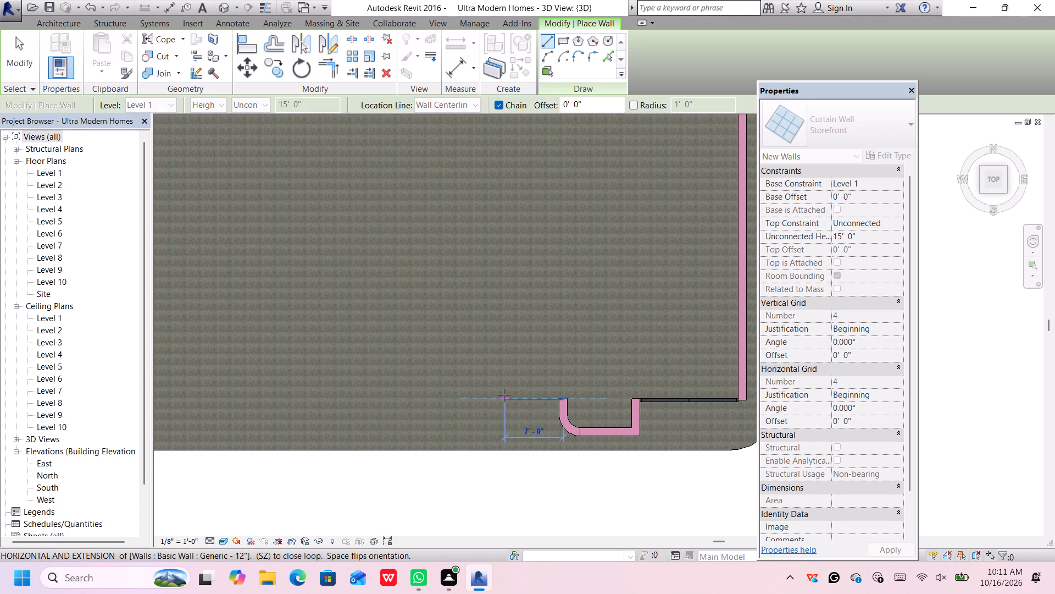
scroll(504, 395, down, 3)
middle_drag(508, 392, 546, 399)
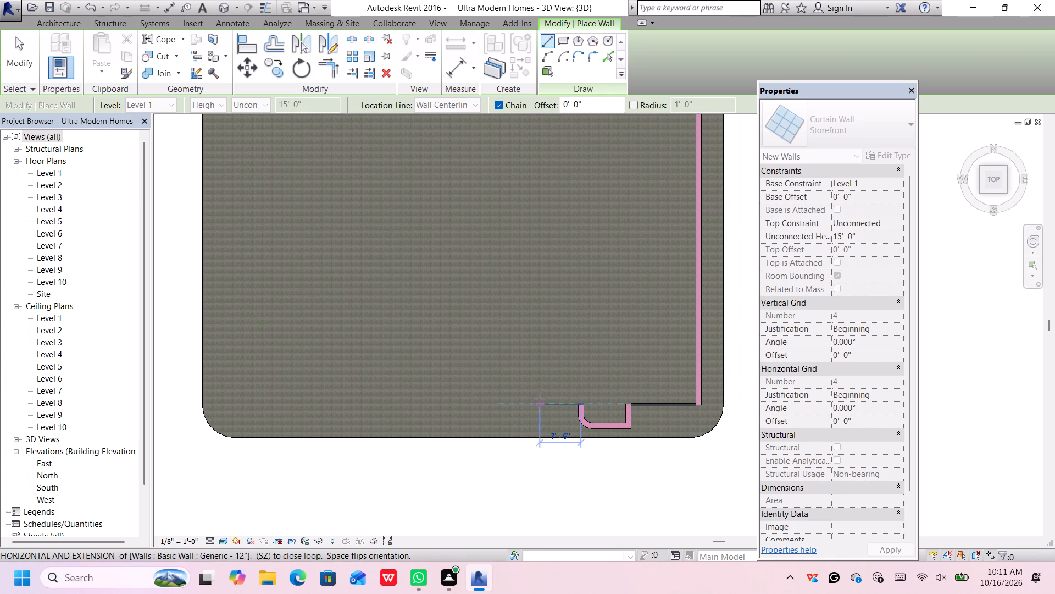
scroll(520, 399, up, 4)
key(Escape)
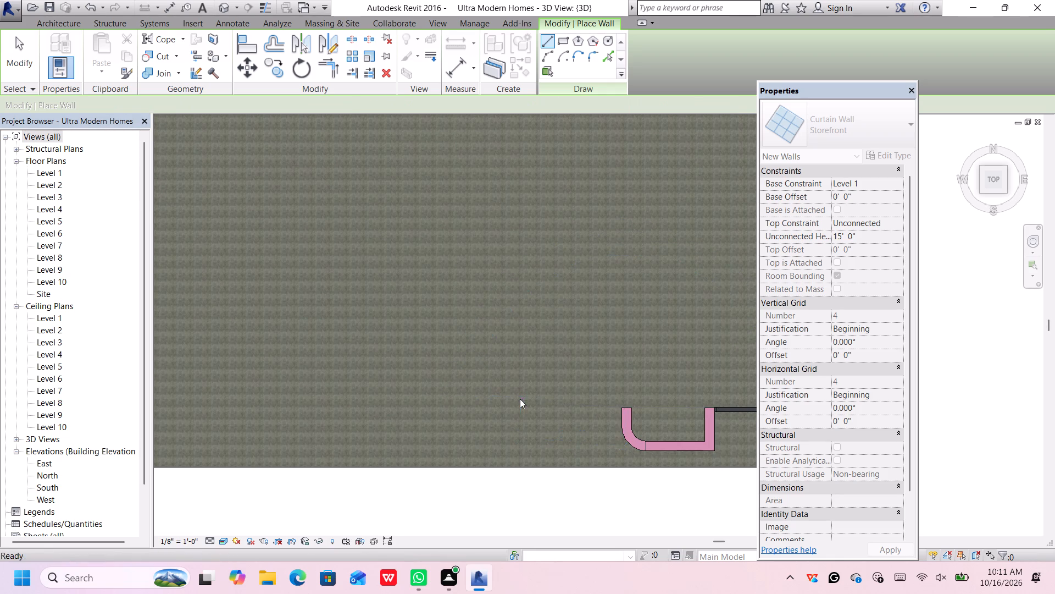
Draw a 12' 0" Storefront wall running west from the outer corner of the curved pink wall's free end, and dismiss the licence notification.
scroll(621, 409, up, 5)
click(623, 407)
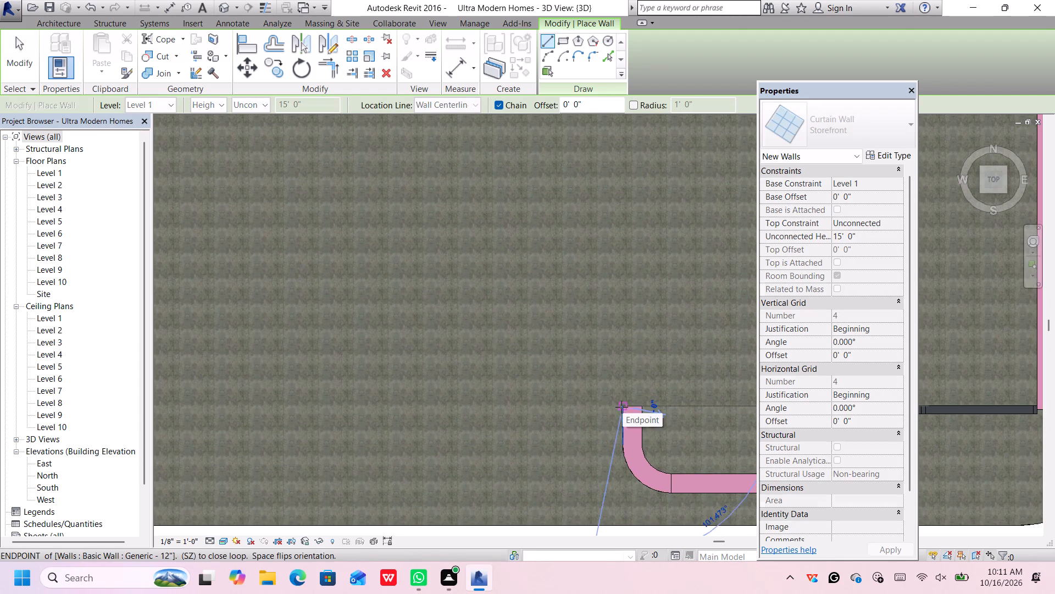
scroll(499, 403, down, 5)
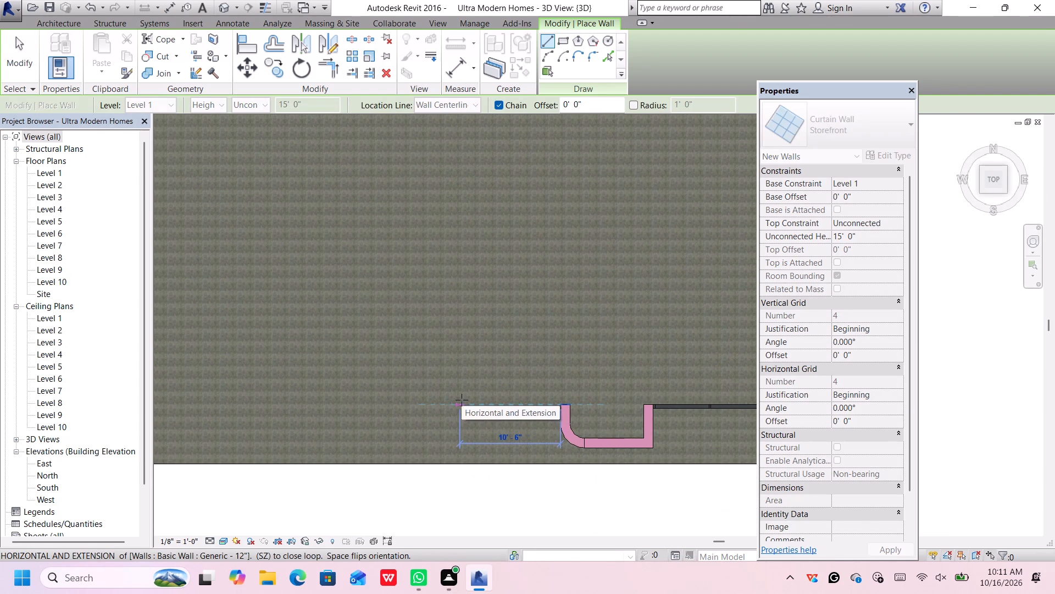
scroll(462, 400, down, 1)
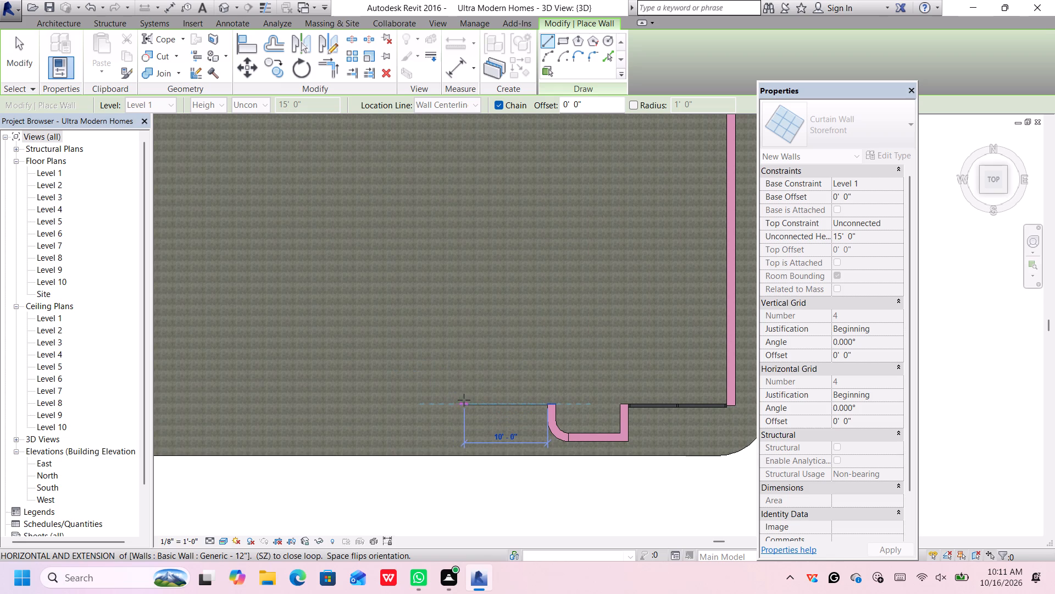
middle_drag(467, 400, 504, 425)
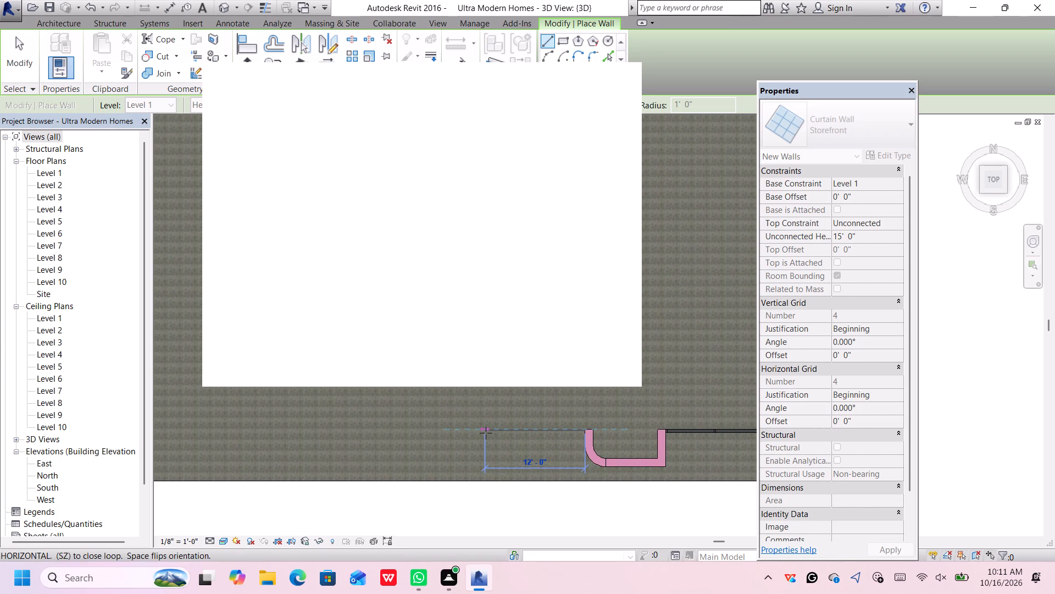
click(486, 433)
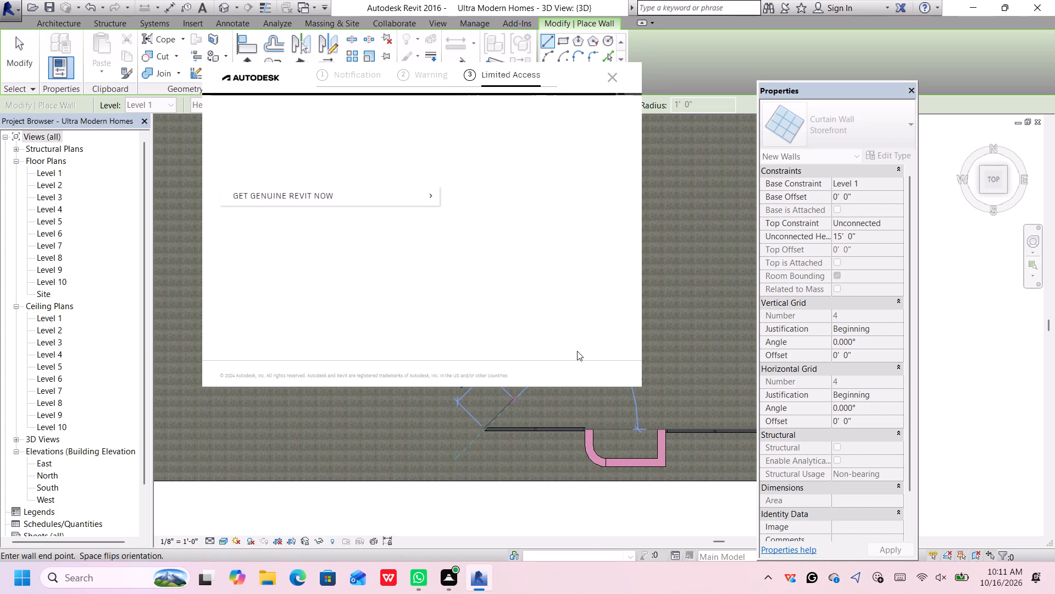
key(Escape)
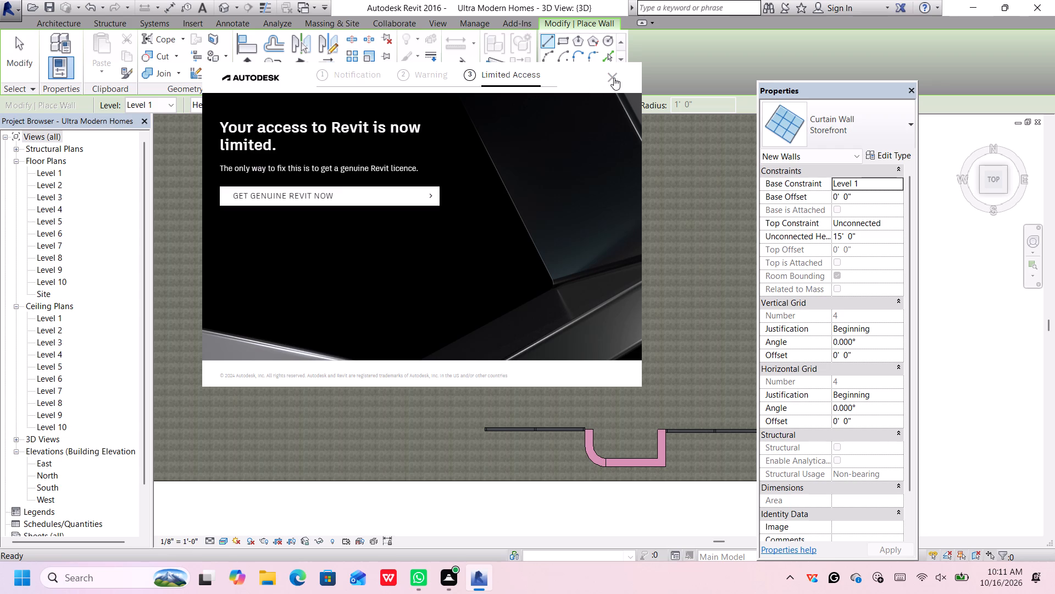
click(614, 78)
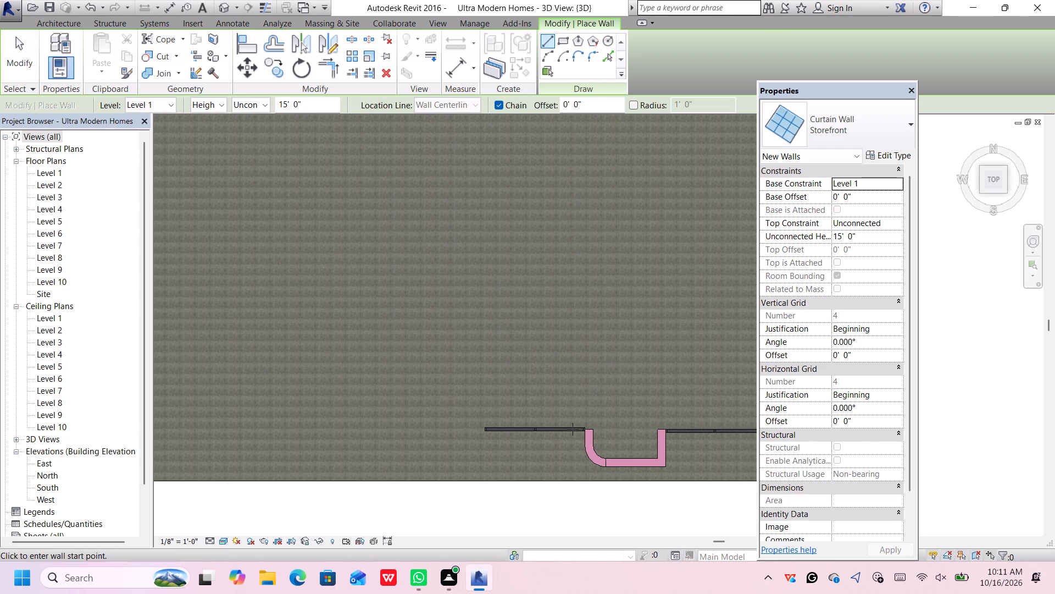
Set the base offset of the new Storefront wall west of the curved pink corner to 3' 3".
scroll(578, 440, up, 4)
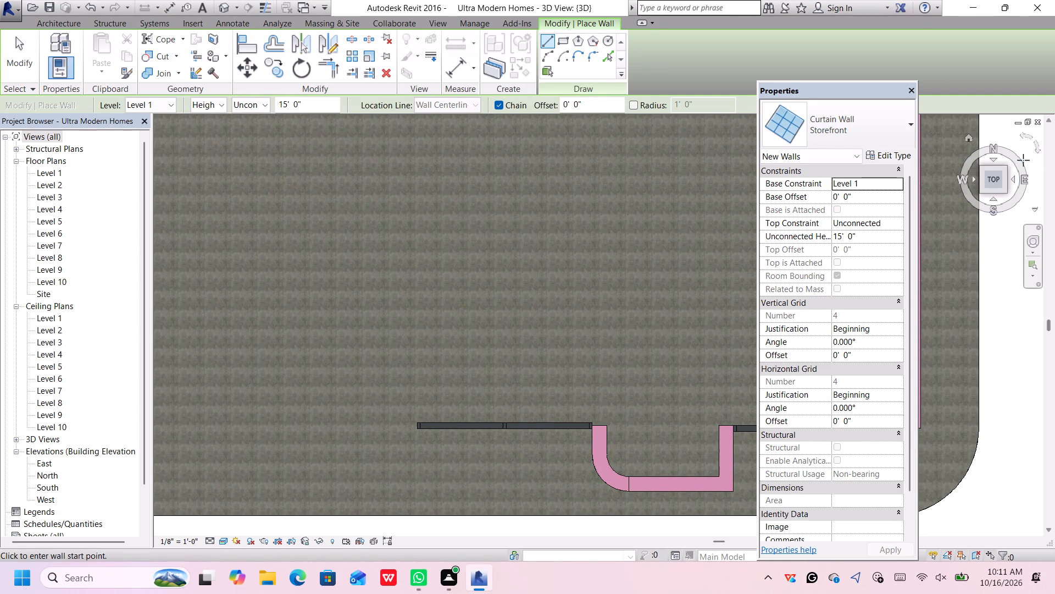
click(981, 190)
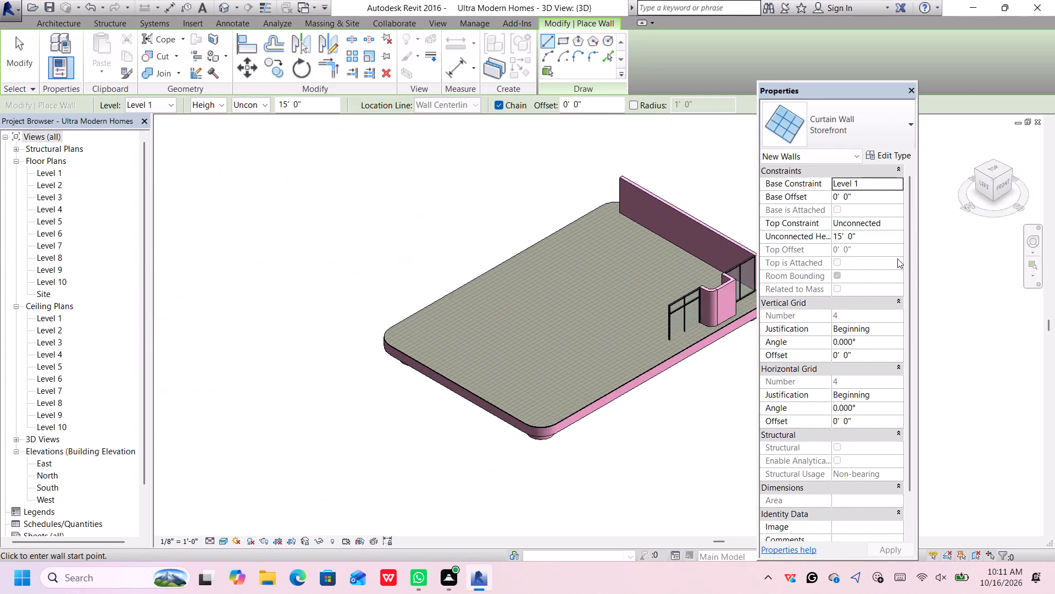
click(1004, 186)
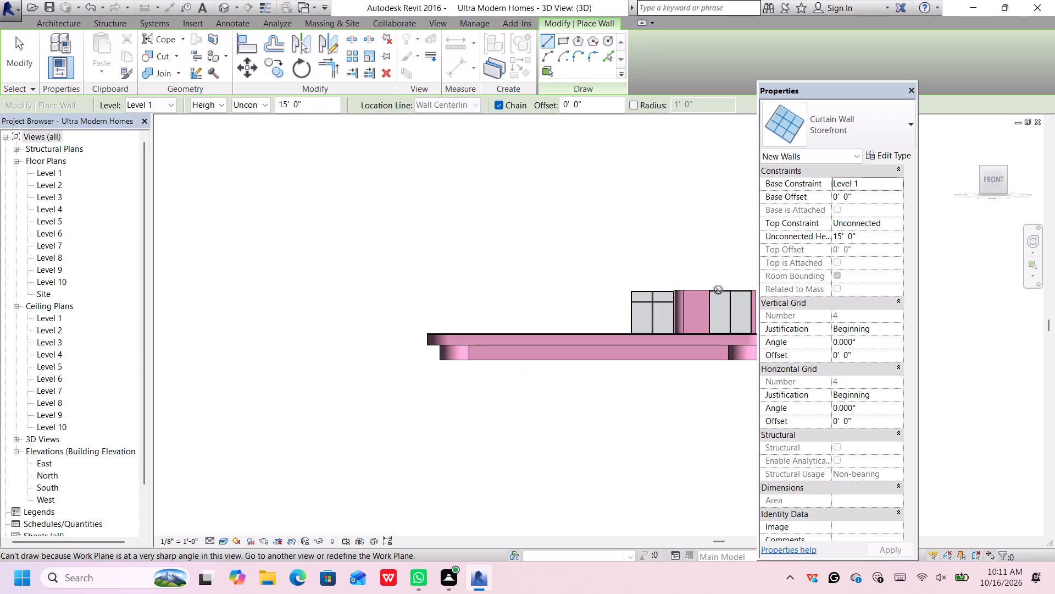
middle_drag(699, 273, 657, 258)
scroll(659, 273, up, 3)
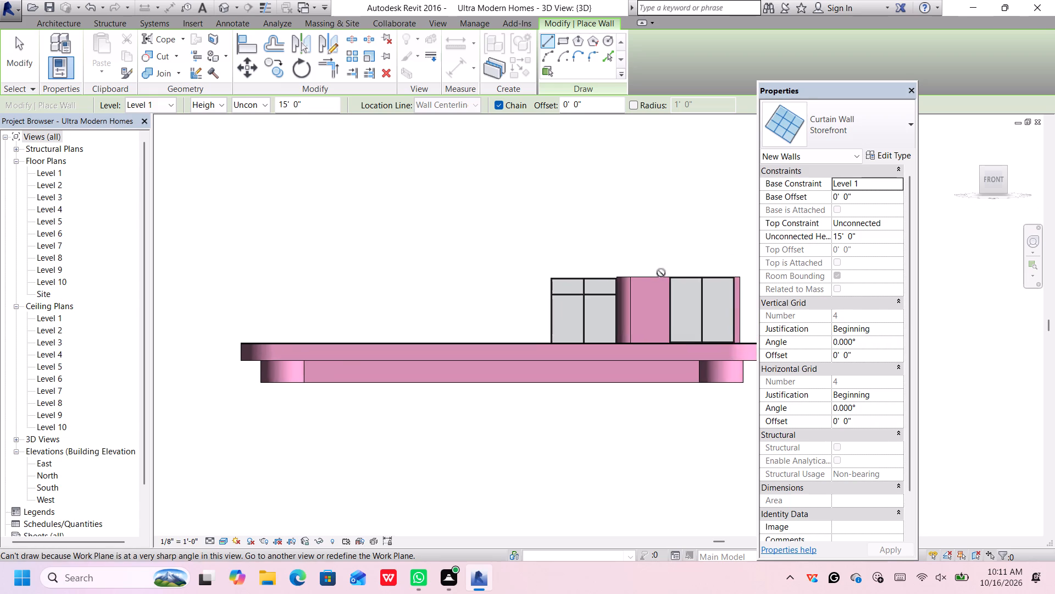
scroll(661, 273, up, 2)
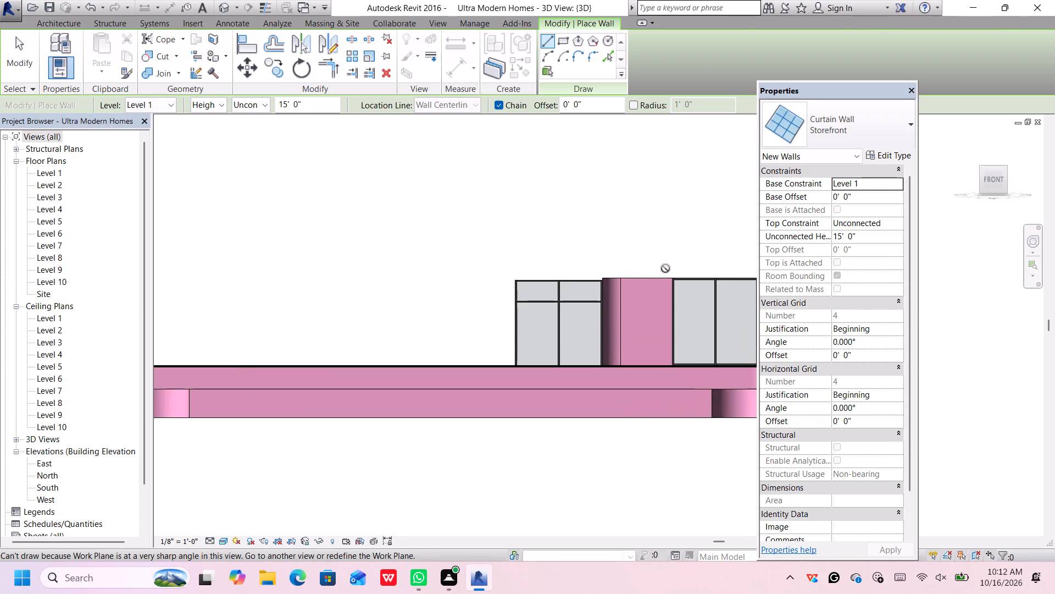
key(Escape)
click(589, 283)
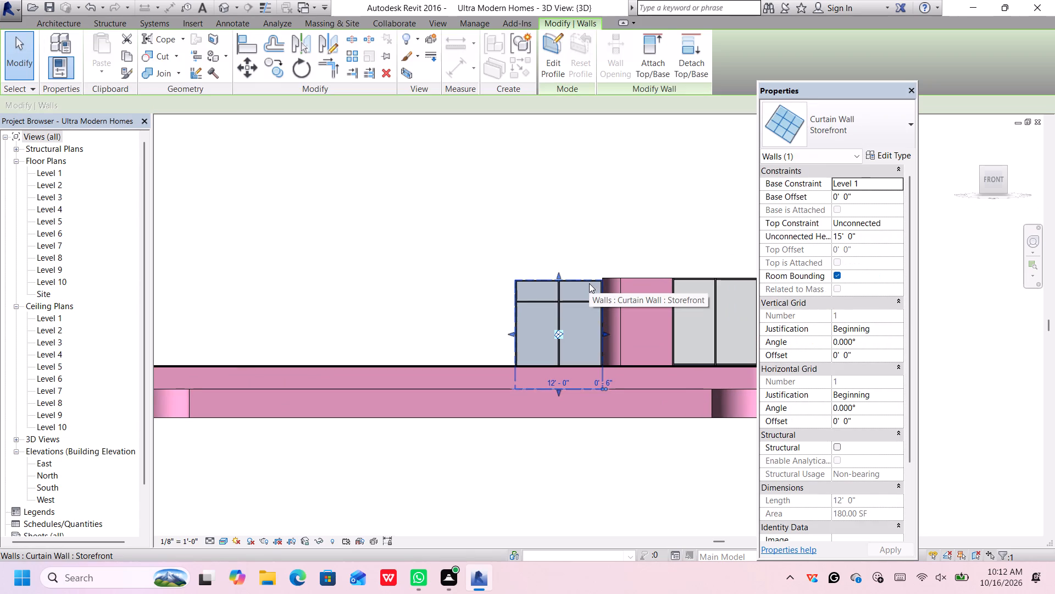
click(862, 199)
key(BackSpace)
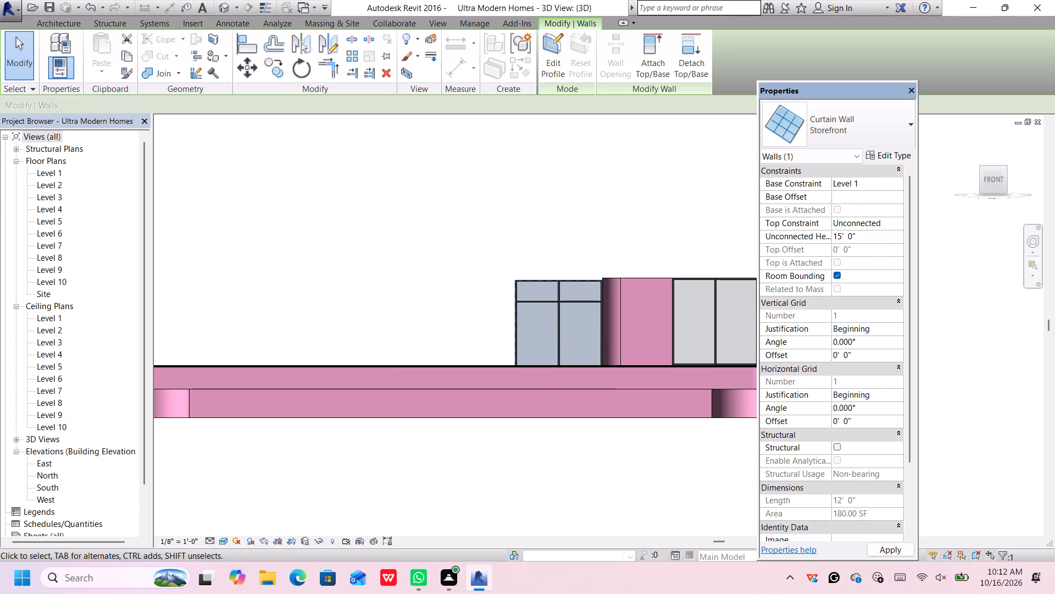
key(3)
key(apostrophe)
key(3)
key(shift+quotedbl)
key(Return)
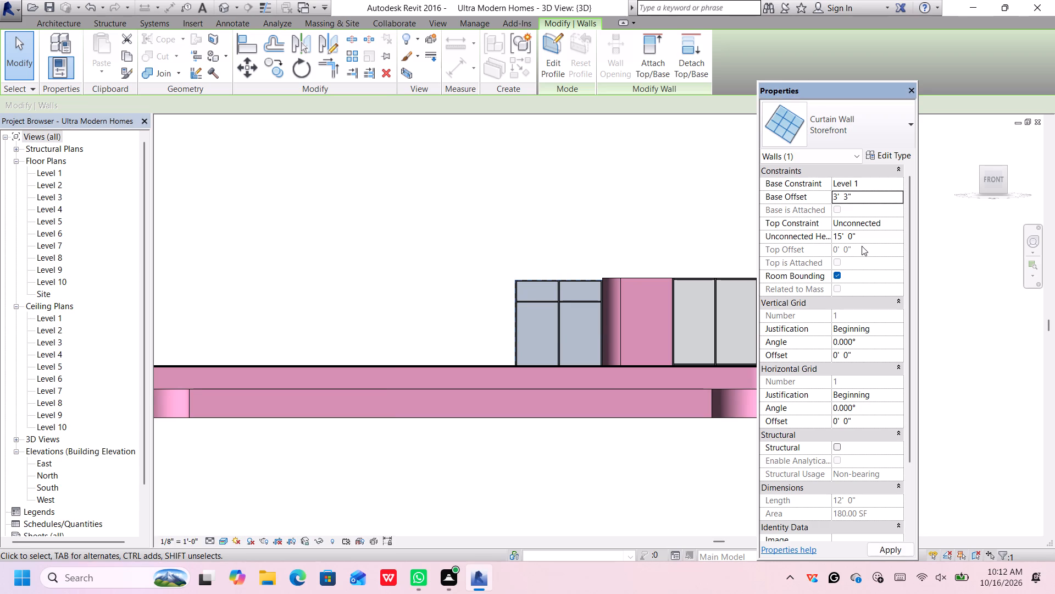
Set the unconnected height of the selected west Storefront wall to 12' 0".
click(866, 234)
key(BackSpace)
key(1)
key(2)
key(apostrophe)
key(Return)
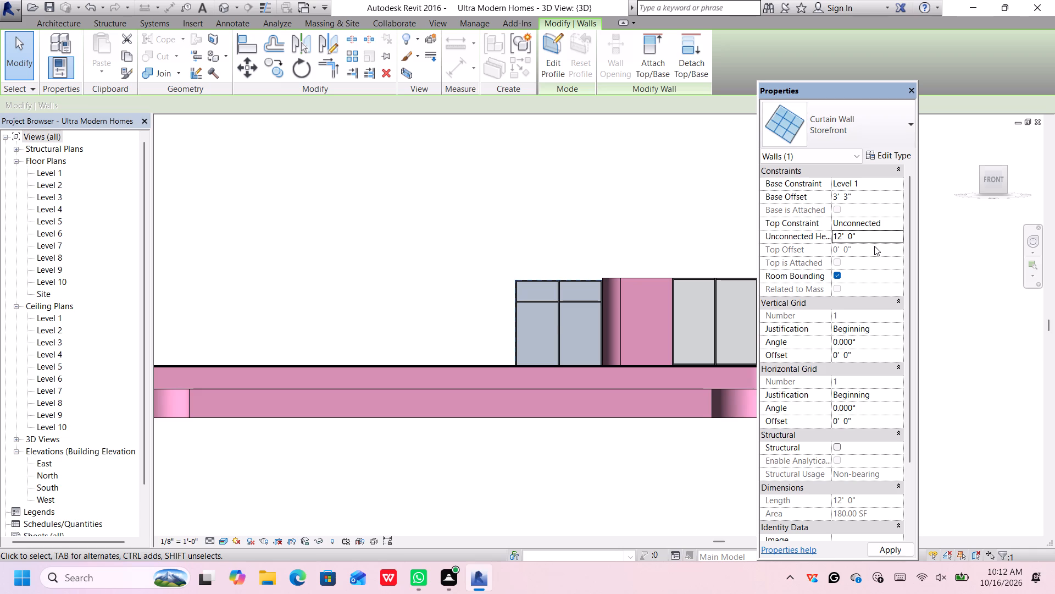
Examine from the front how the new storefront lines up with the pink walls, the other storefront and the floor slab.
scroll(669, 228, down, 1)
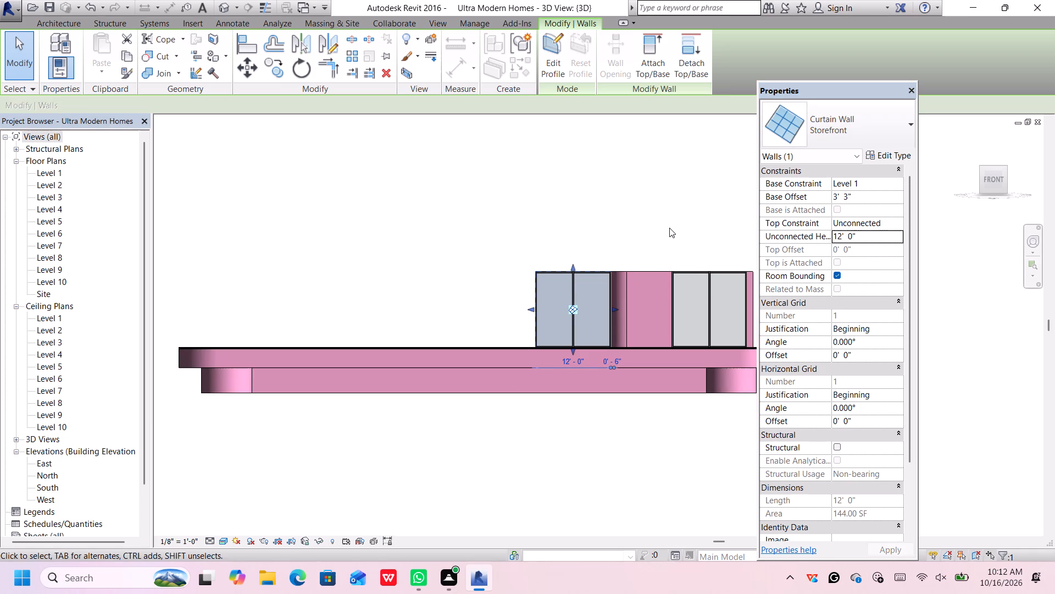
middle_click(665, 226)
middle_click(662, 226)
middle_click(658, 226)
middle_click(653, 224)
middle_drag(646, 223, 632, 230)
middle_click(632, 230)
middle_click(632, 230)
middle_click(632, 230)
scroll(638, 234, down, 3)
middle_drag(696, 217, 560, 222)
middle_drag(560, 222, 551, 224)
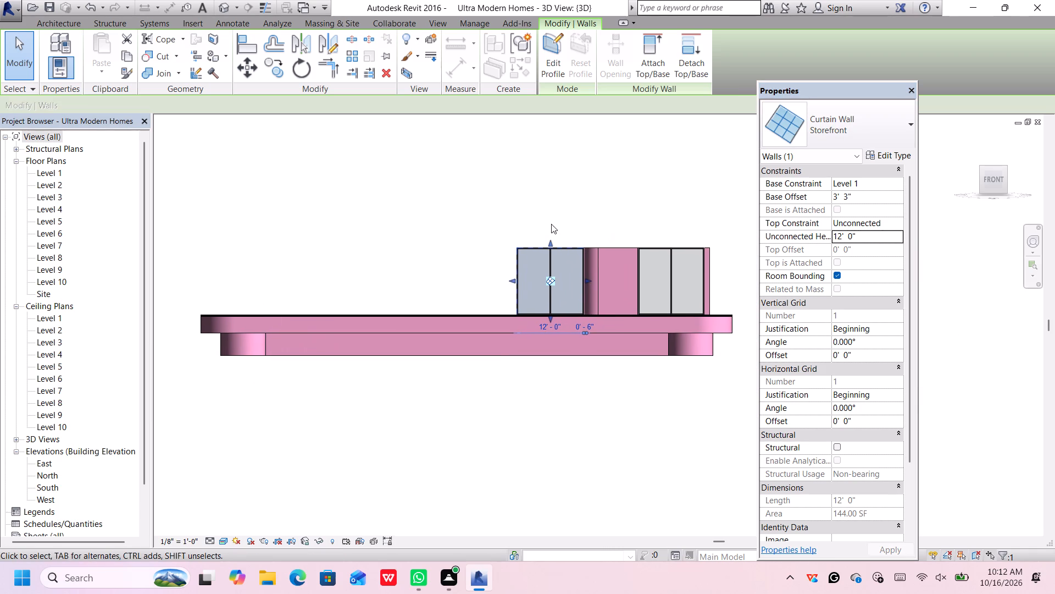
scroll(711, 232, up, 3)
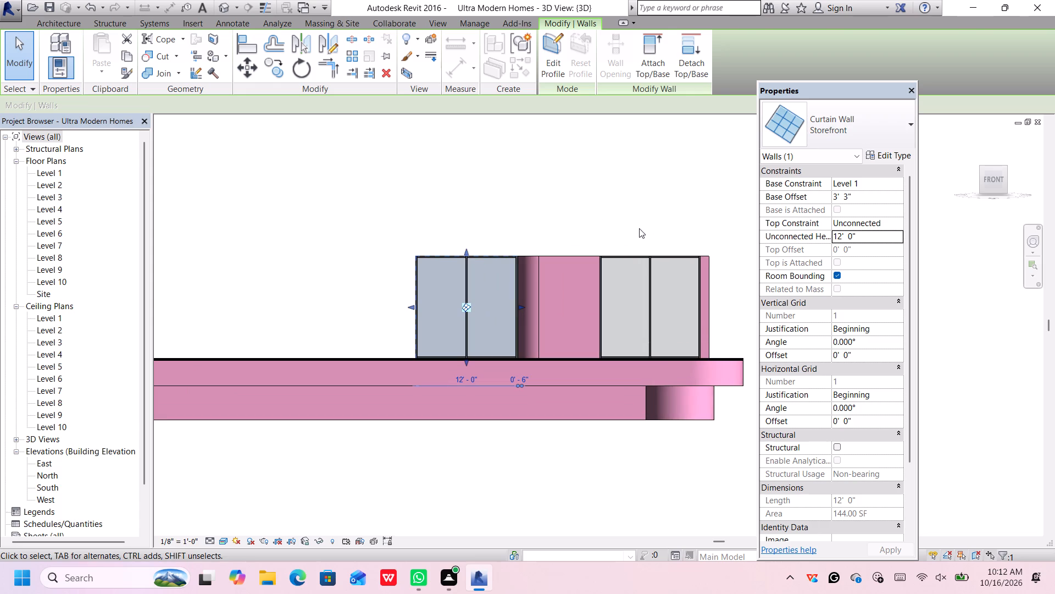
click(639, 228)
scroll(598, 210, down, 2)
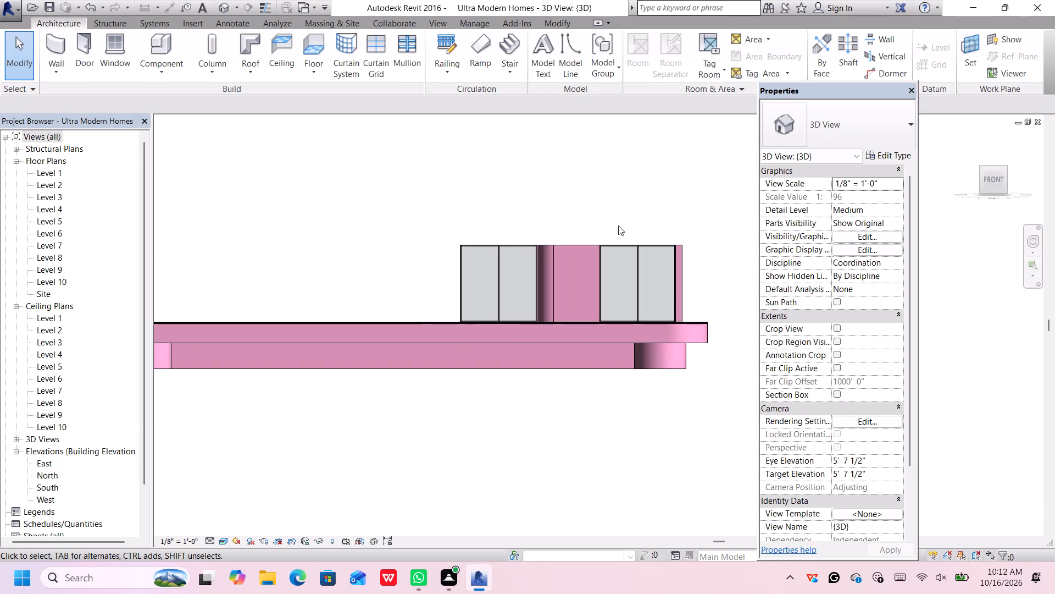
scroll(584, 208, down, 2)
scroll(525, 219, up, 3)
middle_drag(525, 224, 540, 235)
scroll(525, 224, down, 1)
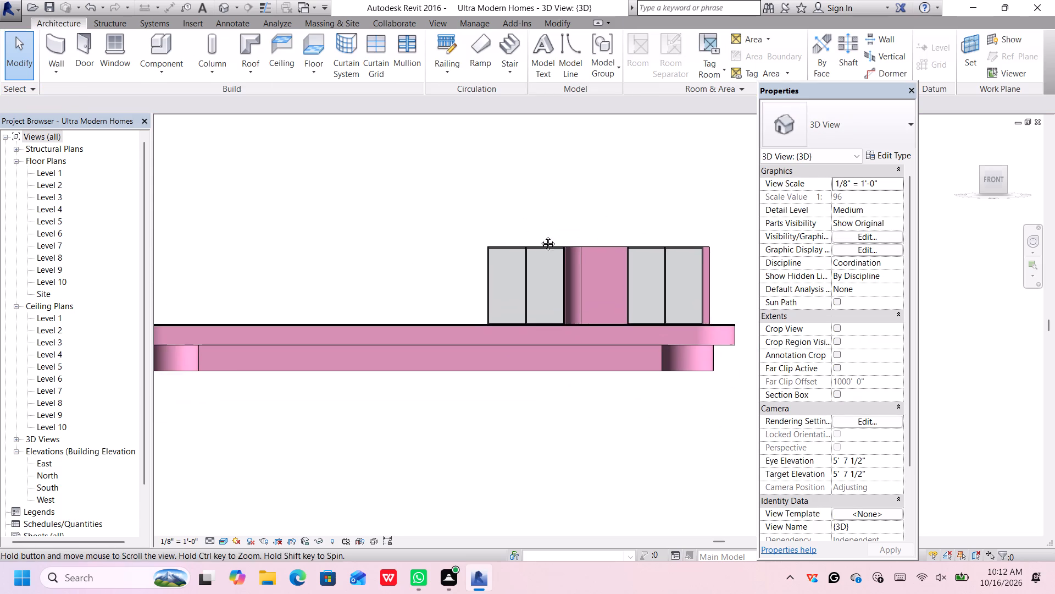
middle_drag(540, 235, 553, 249)
middle_click(553, 249)
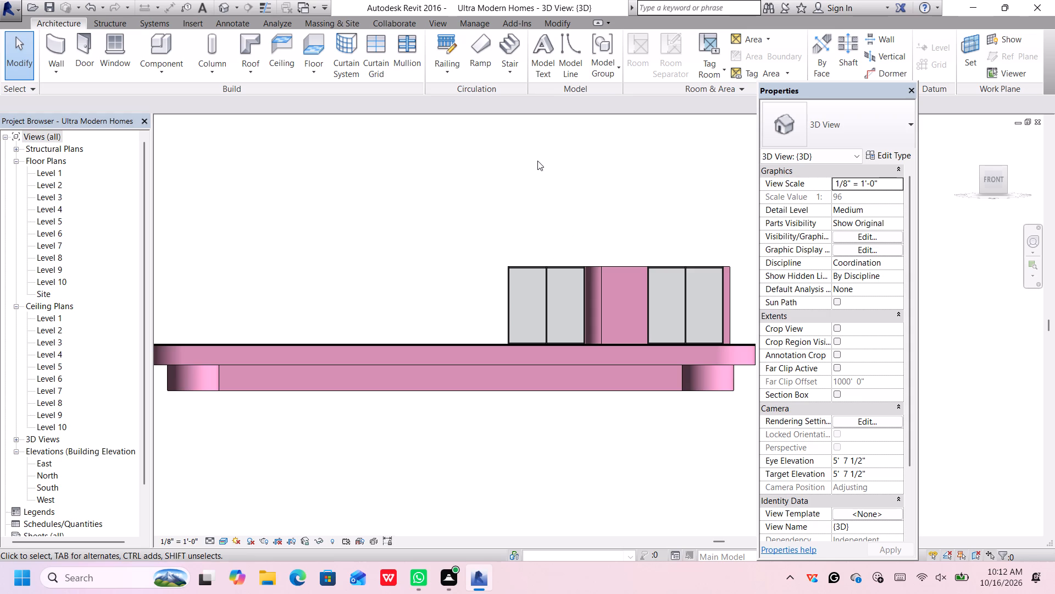
Duplicate the west storefront's type as Storefront 2 and set its vertical grid spacing to 7' 0".
middle_drag(537, 162, 554, 206)
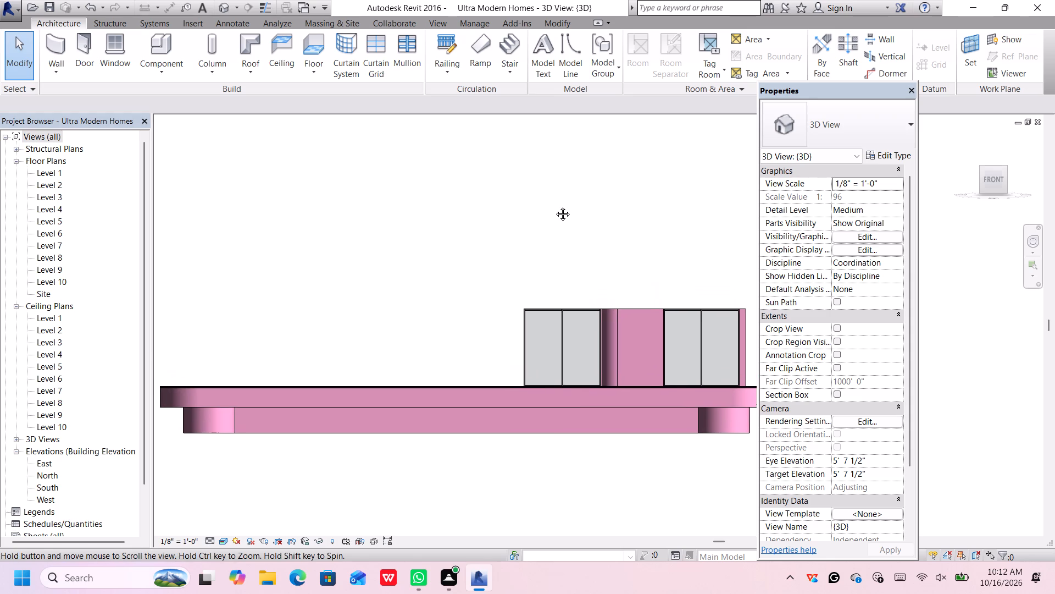
middle_drag(554, 206, 557, 207)
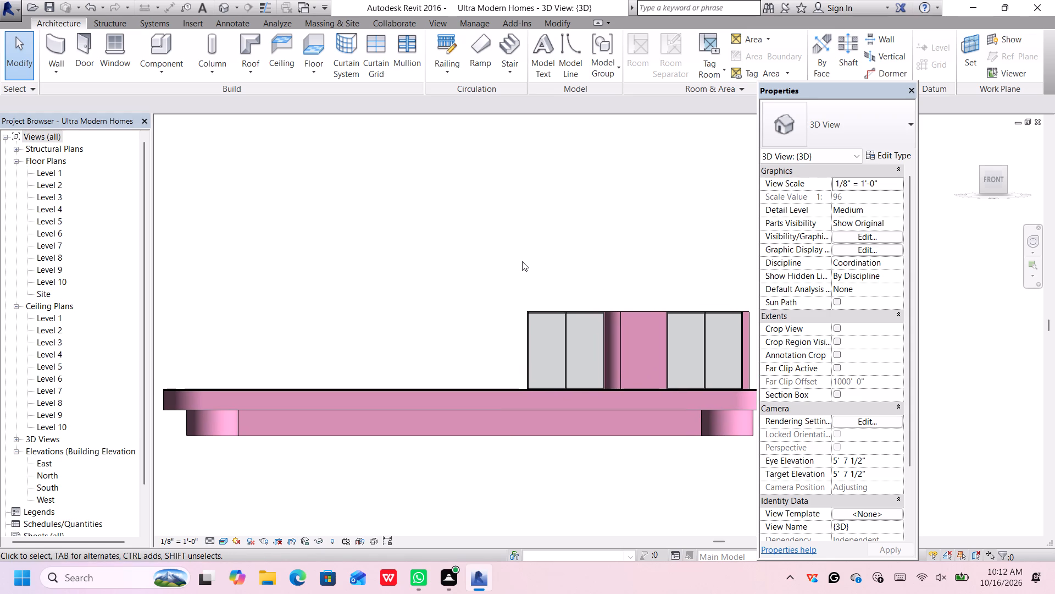
click(533, 331)
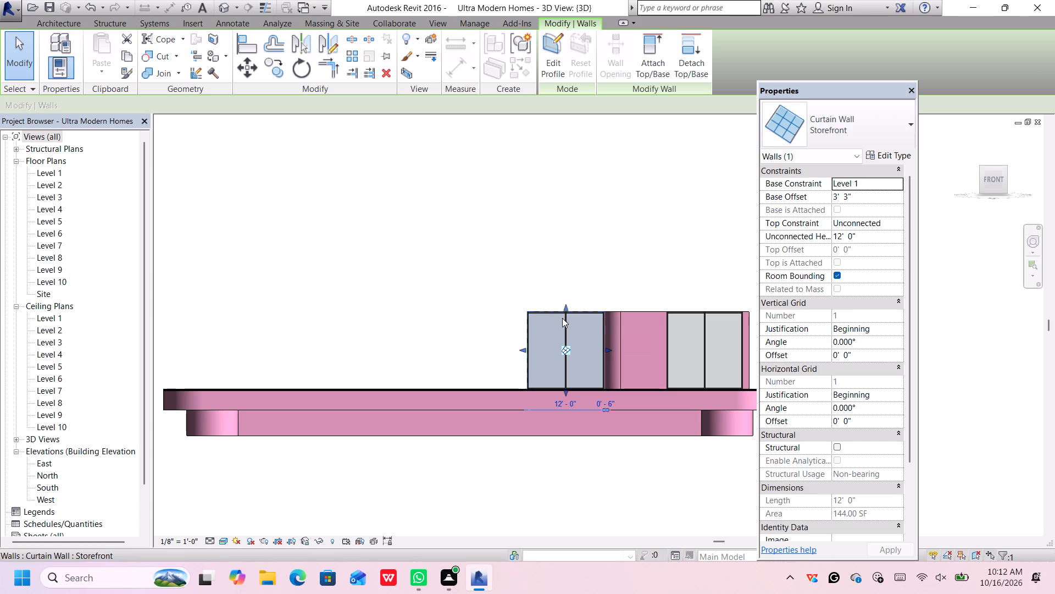
click(901, 155)
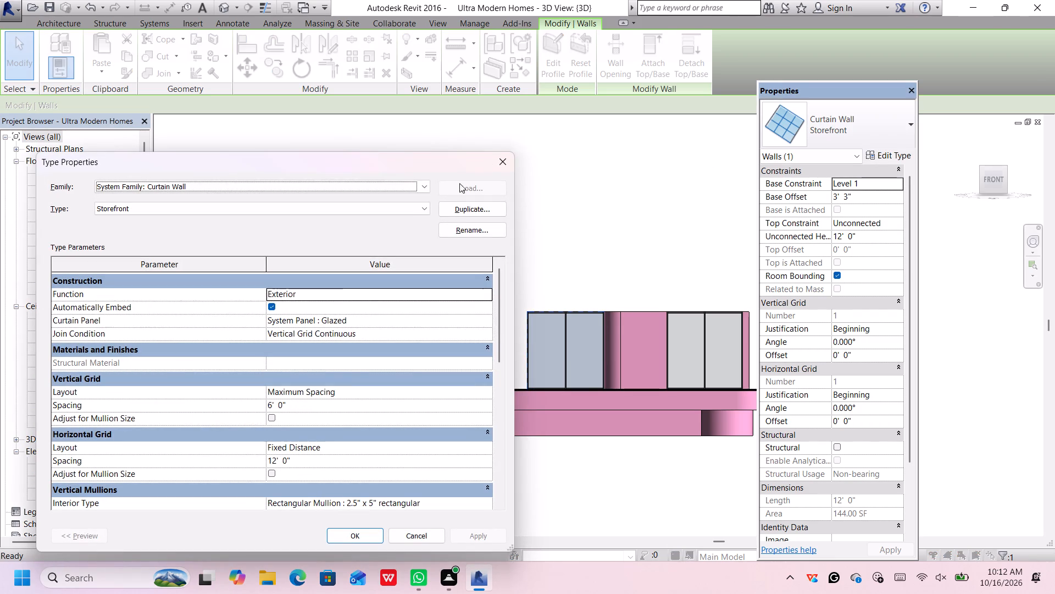
click(467, 205)
click(292, 389)
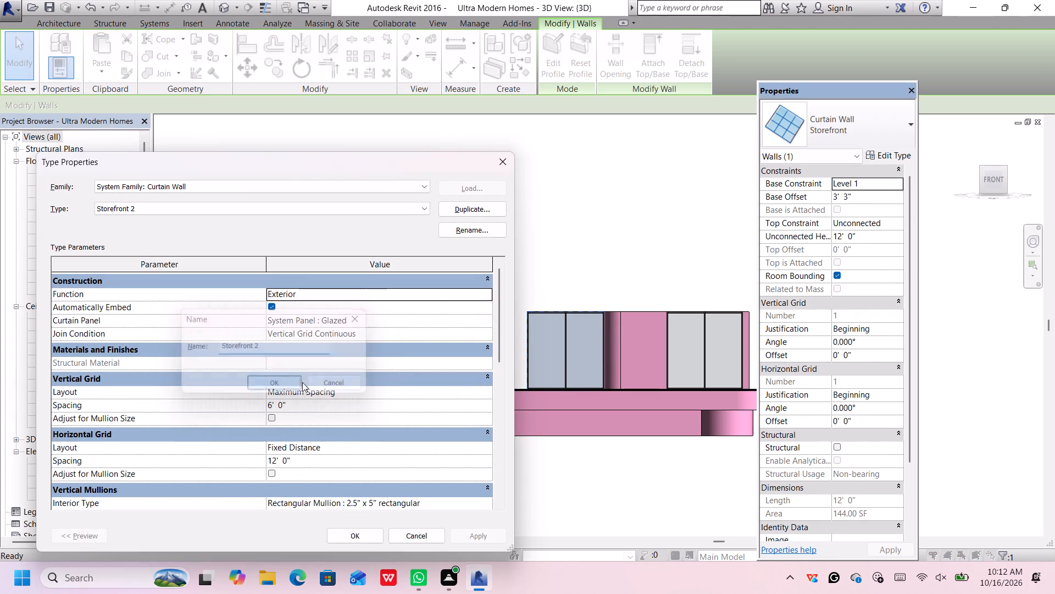
click(305, 405)
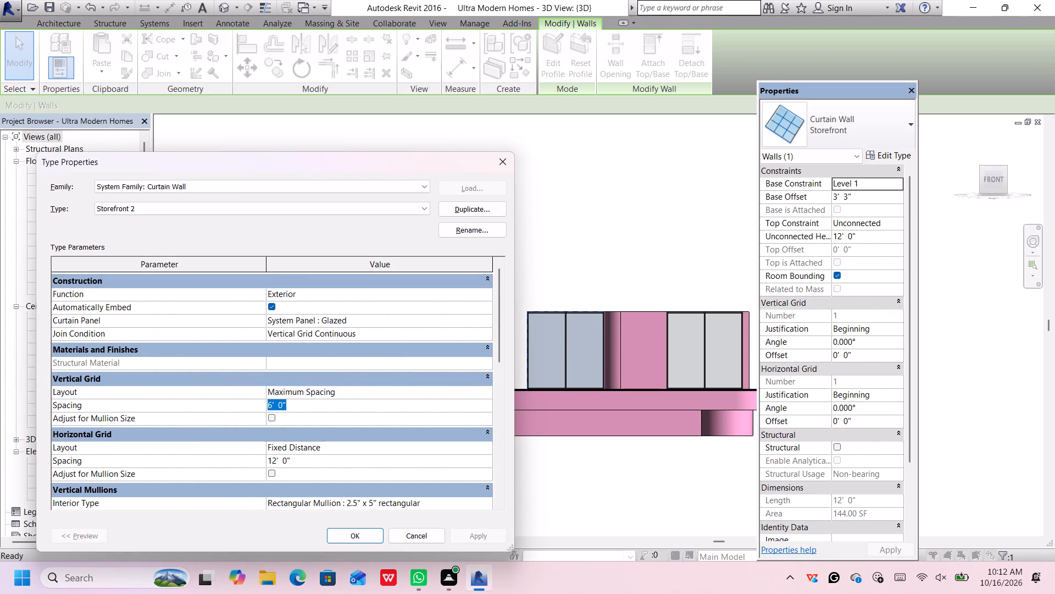
key(BackSpace)
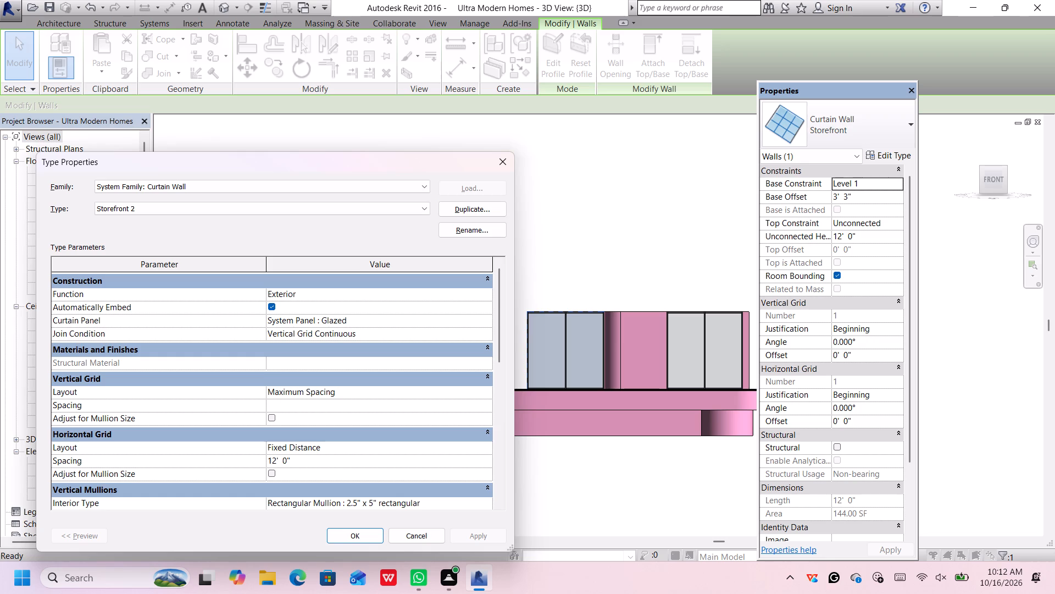
text(7')
key(Return)
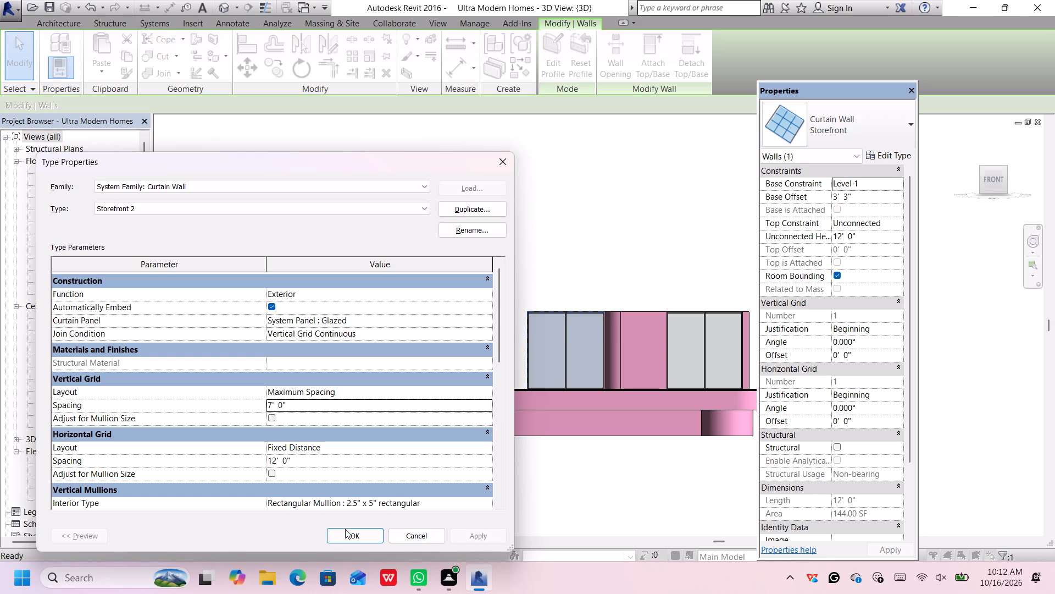
click(345, 533)
Nudge the Storefront 2 wall east along the facade to meet the curved pink wall, dismissing the licence notification.
scroll(509, 353, up, 2)
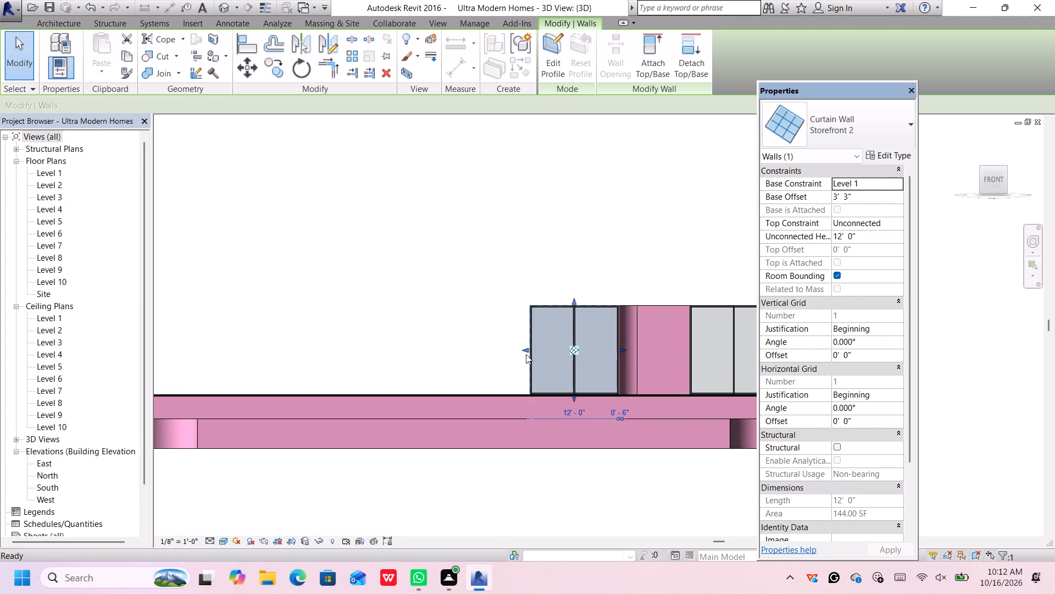
key(Left)
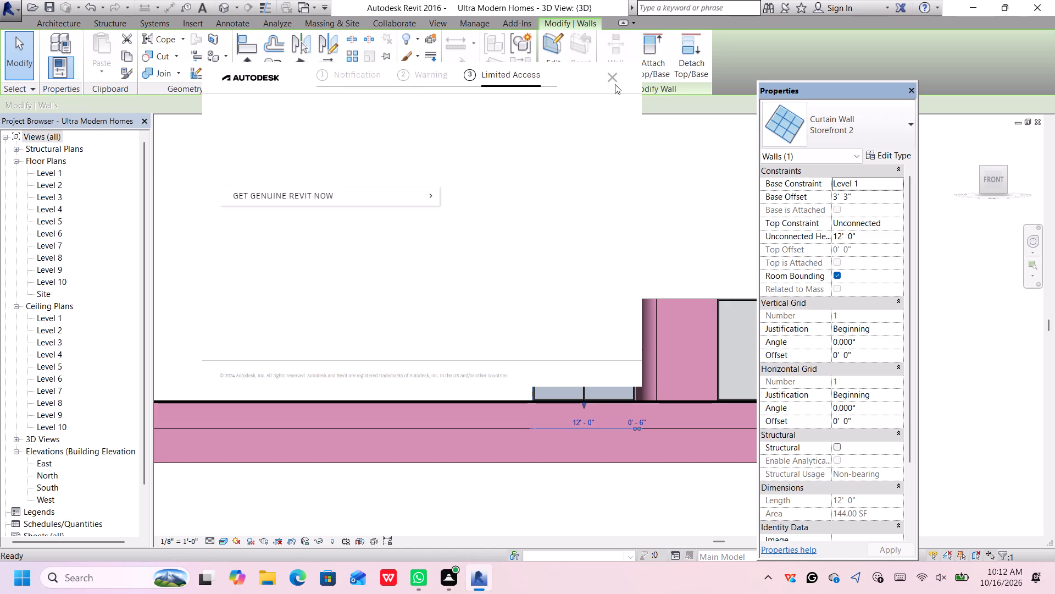
click(613, 75)
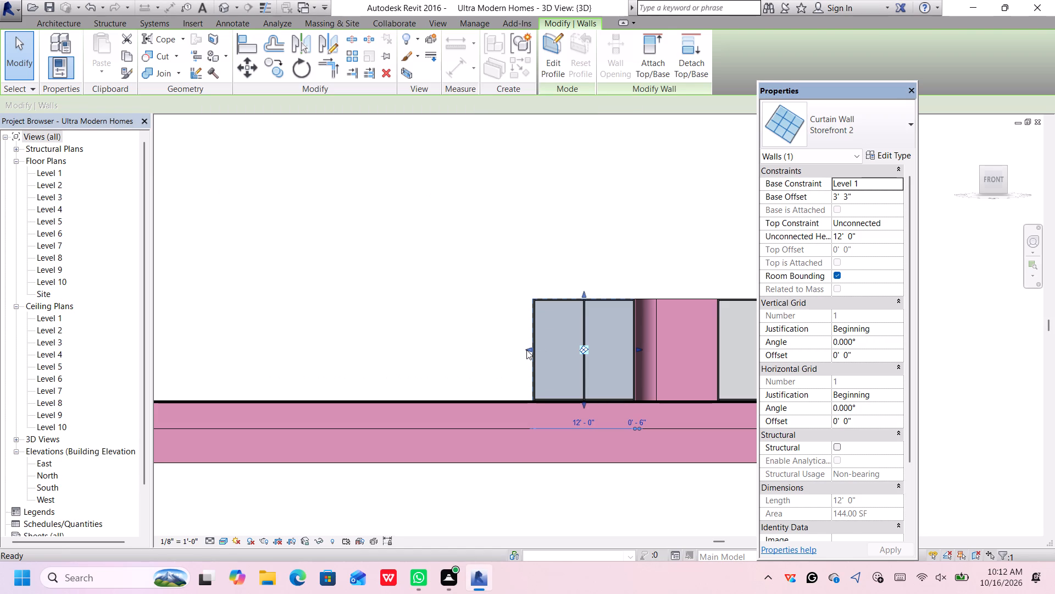
click(526, 350)
click(534, 354)
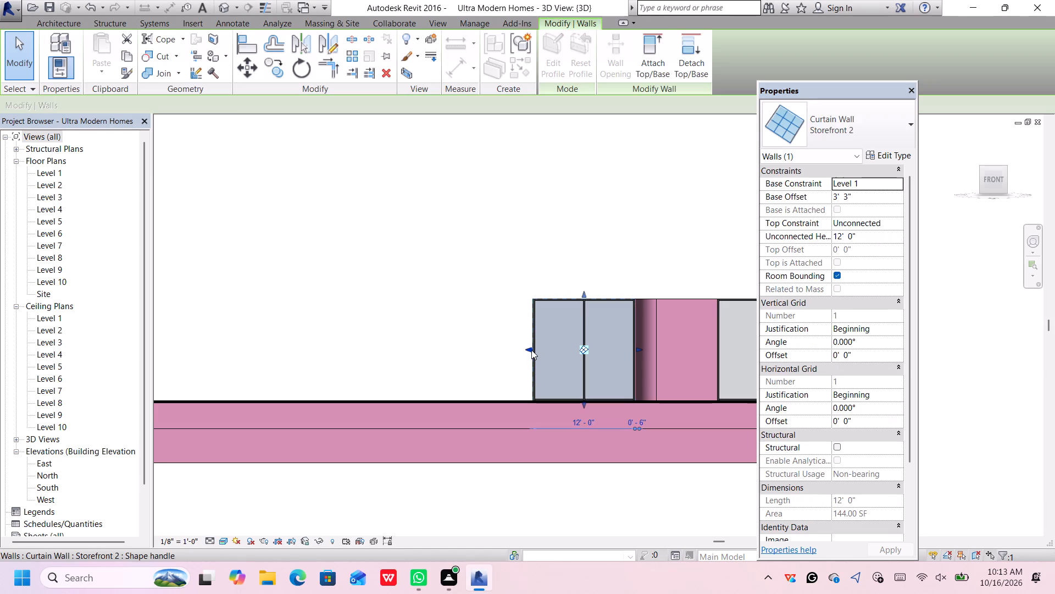
click(532, 349)
key(Left)
key(Left)
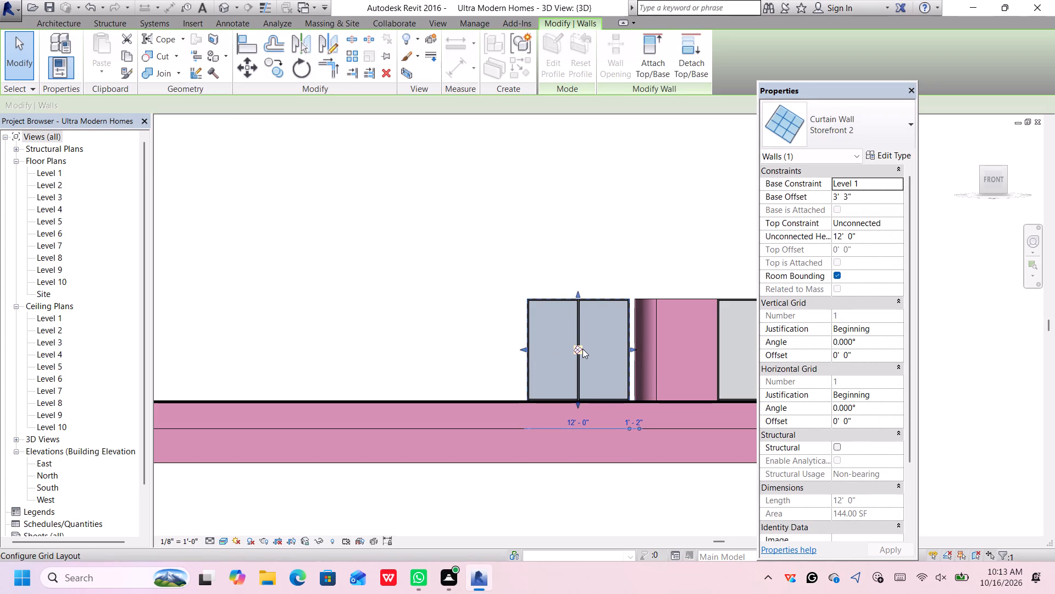
key(Right)
key(Right)
key(Right)
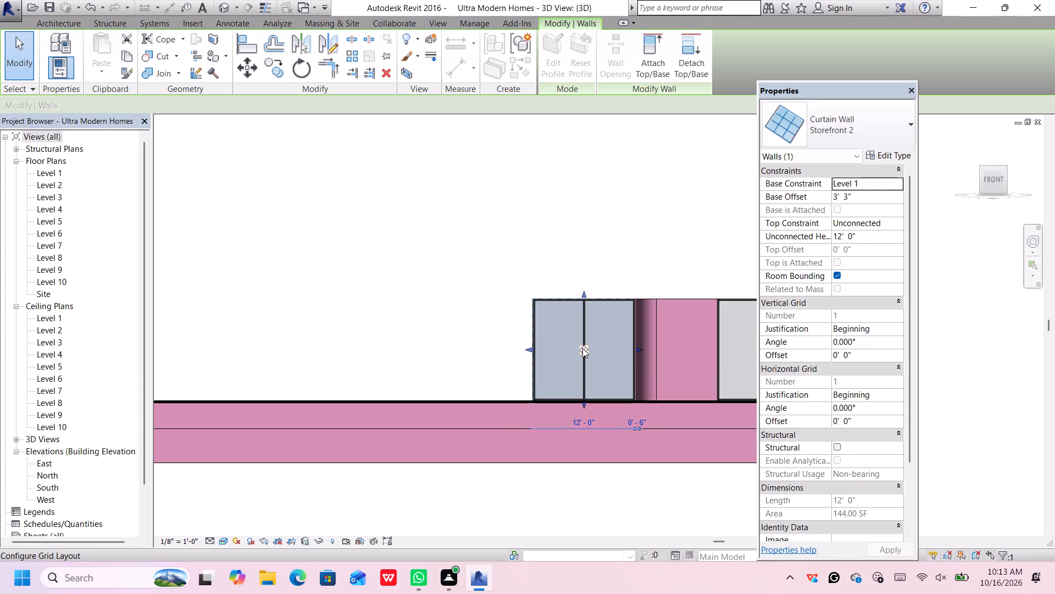
Set the Storefront 2 wall's length to 14' 0".
click(586, 425)
text(14')
key(Return)
Nudge the lengthened Storefront 2 wall west to line up its east end with the curved pink wall, cancelling any move that breaks their join.
scroll(593, 239, down, 1)
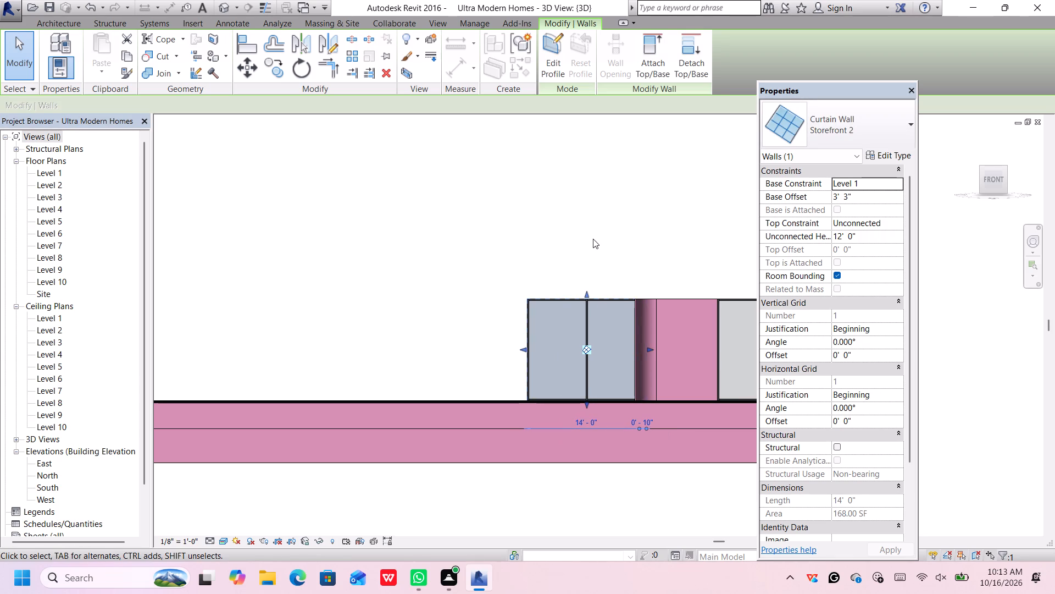
key(Left)
key(Left)
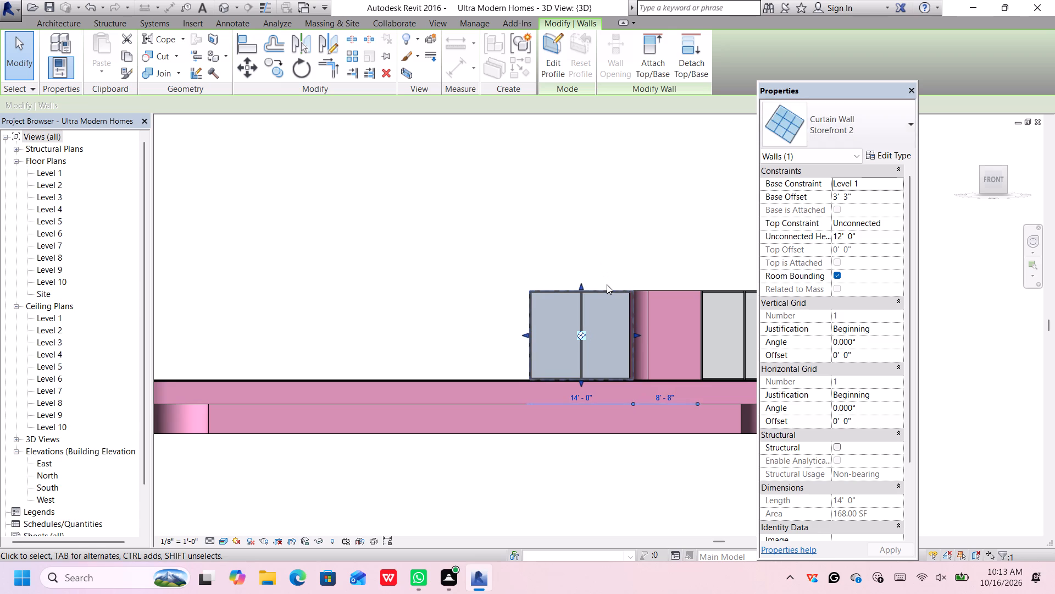
key(Left)
key(Left)
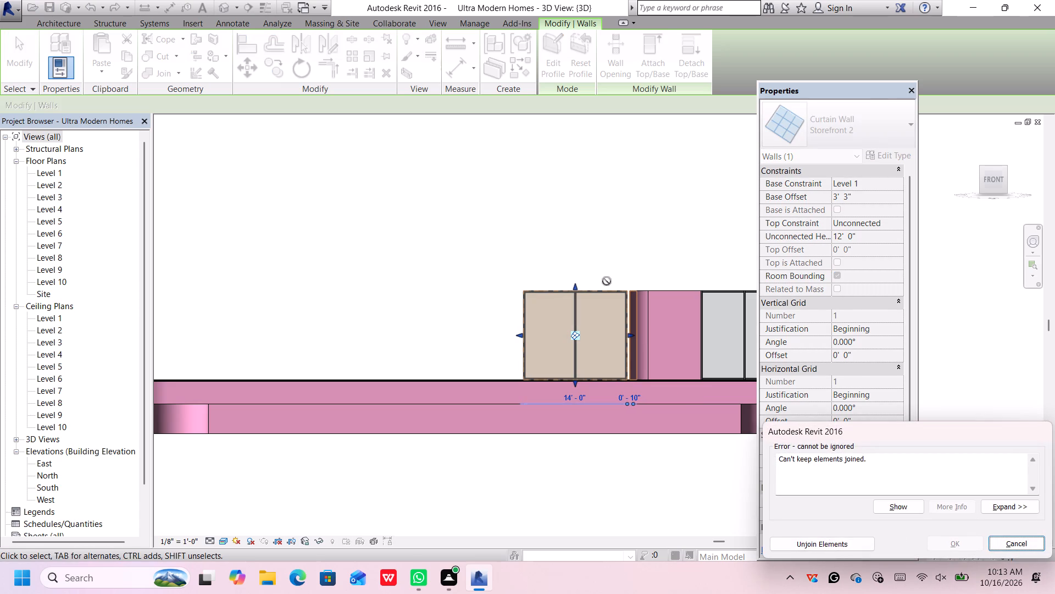
key(Right)
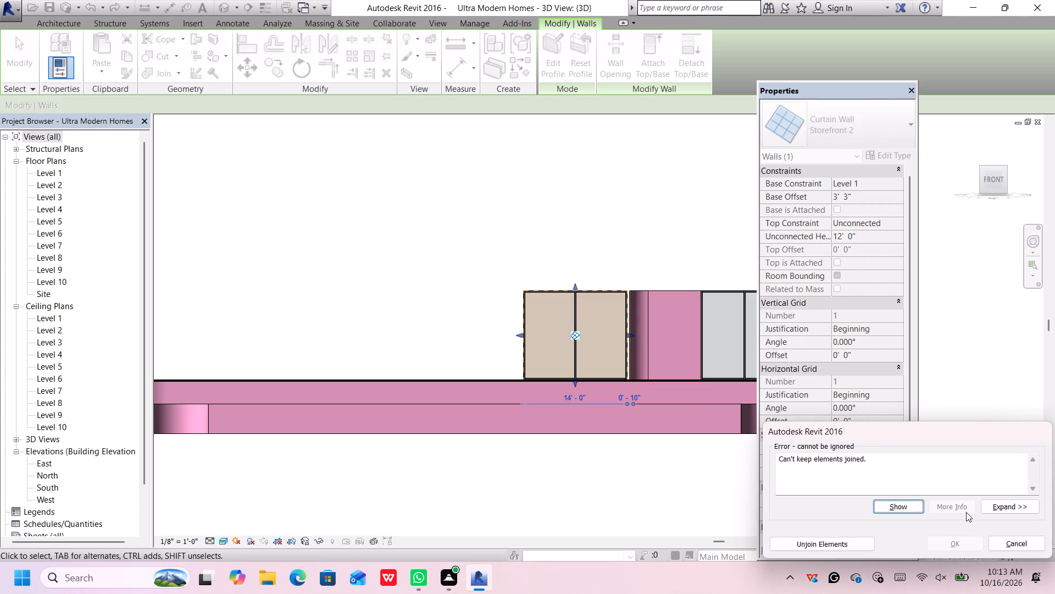
click(1009, 540)
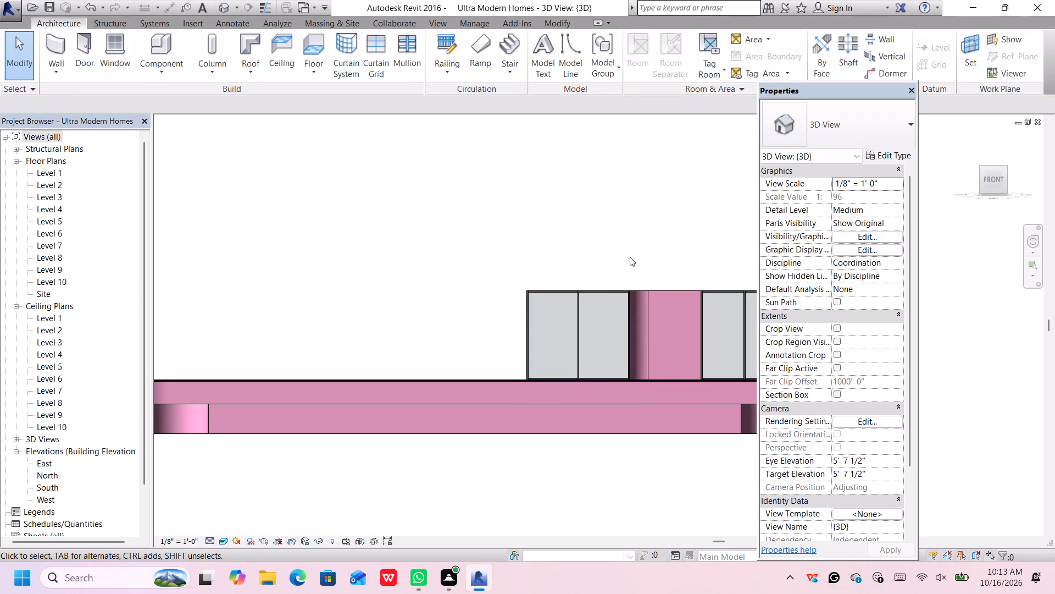
Examine from the front how the lengthened storefront meets the curved pink wall and sits along the slab.
scroll(610, 338, up, 7)
scroll(659, 279, up, 6)
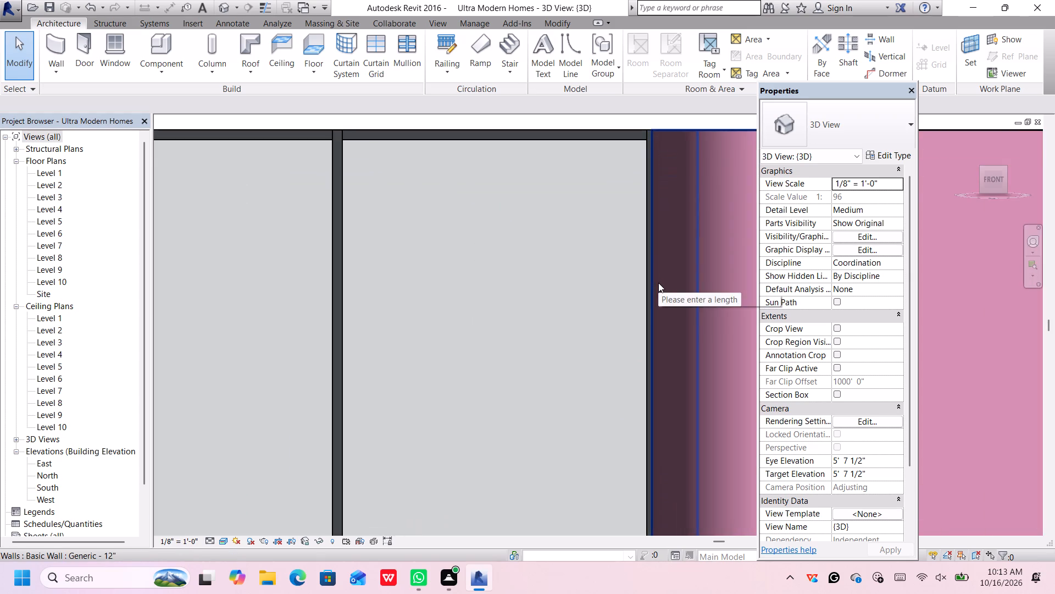
scroll(658, 283, down, 6)
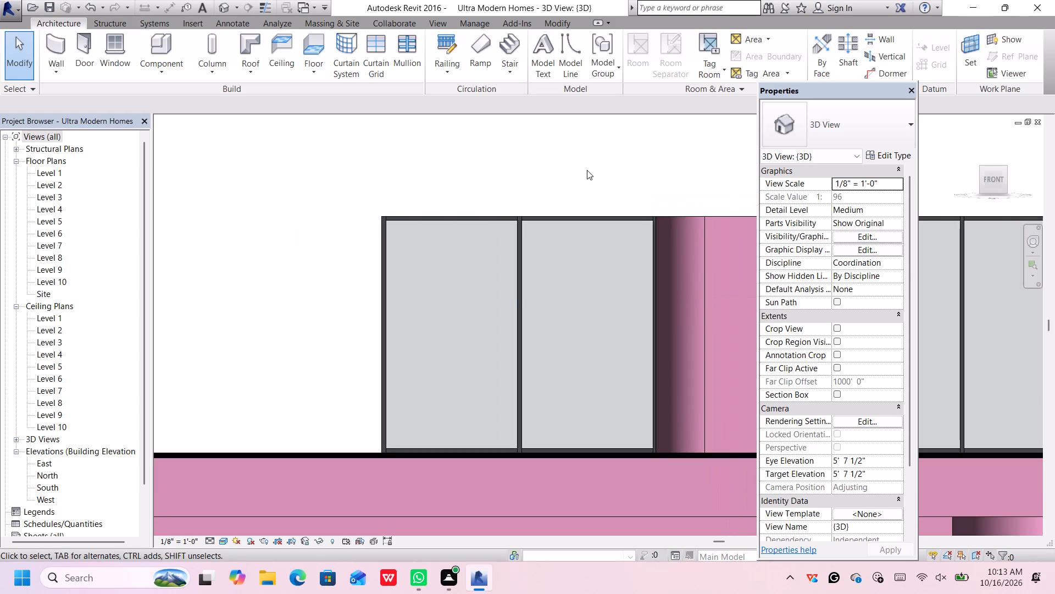
scroll(588, 170, down, 8)
middle_drag(604, 151, 611, 173)
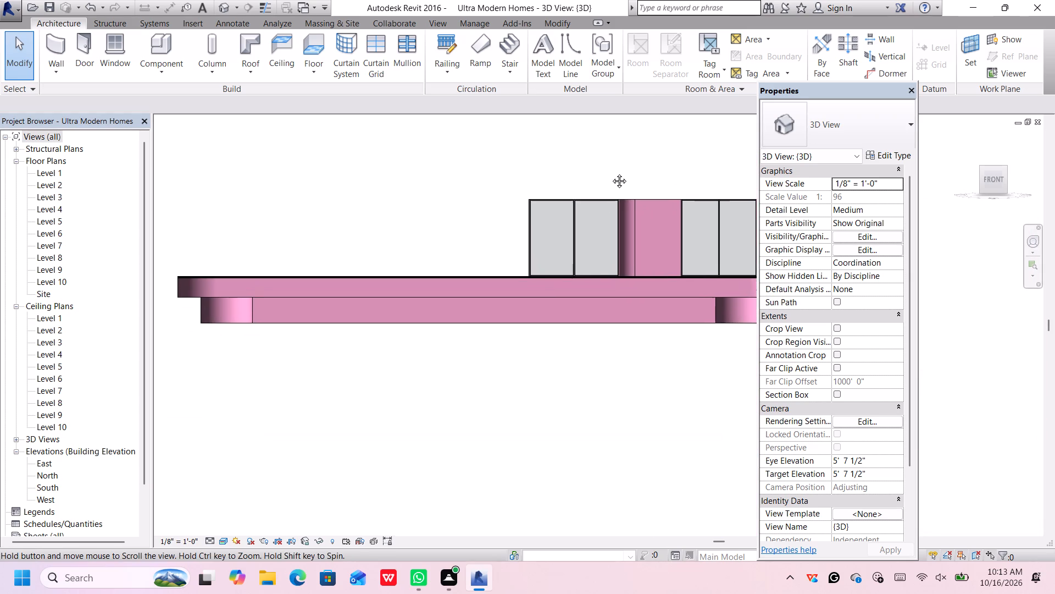
middle_drag(611, 173, 625, 245)
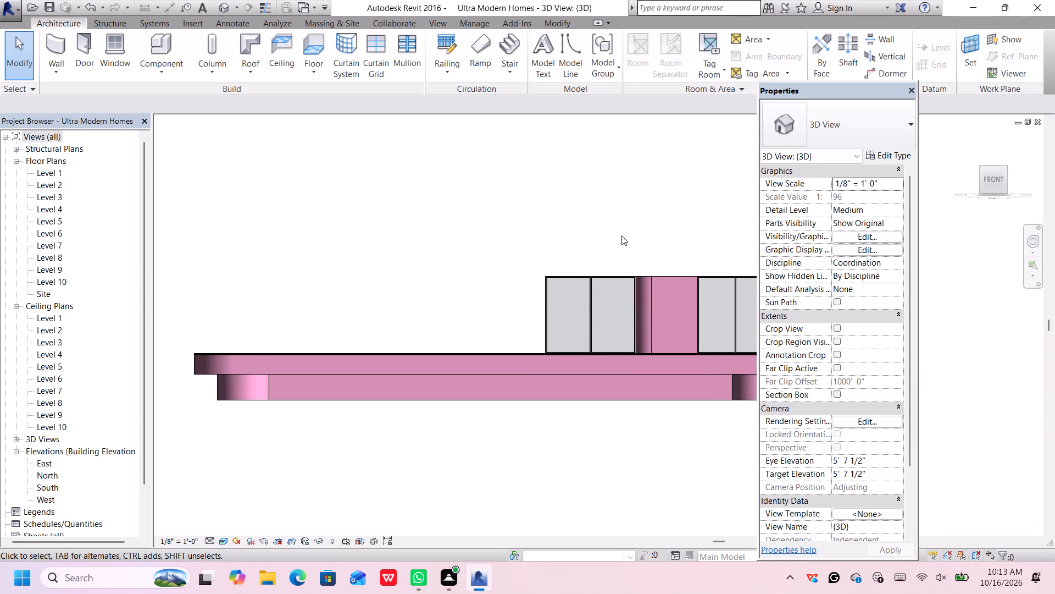
click(621, 235)
scroll(596, 233, down, 1)
scroll(600, 232, up, 1)
middle_drag(601, 232, 581, 234)
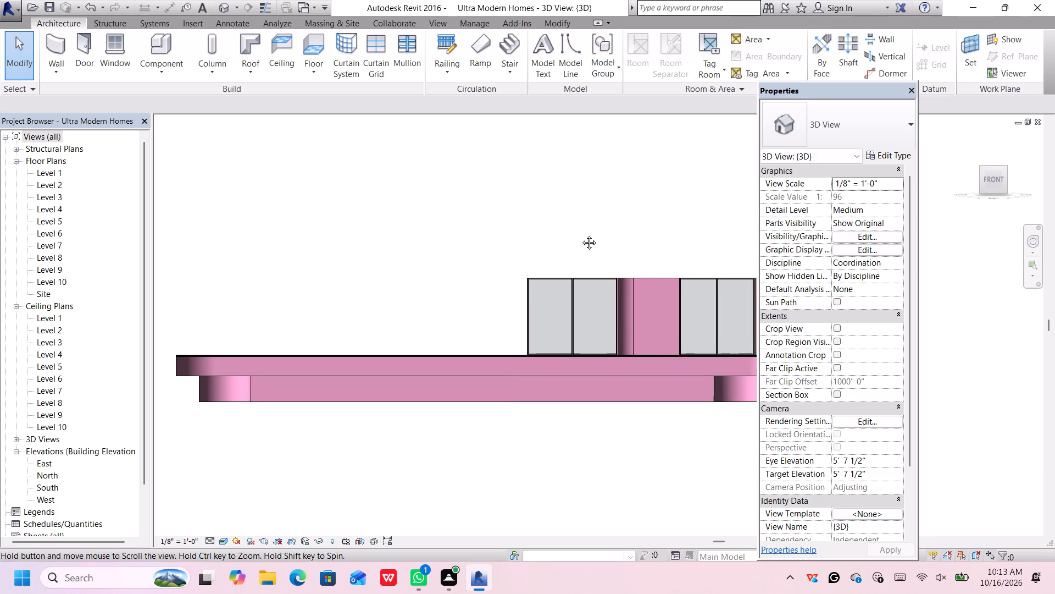
middle_drag(581, 234, 574, 238)
scroll(574, 238, down, 1)
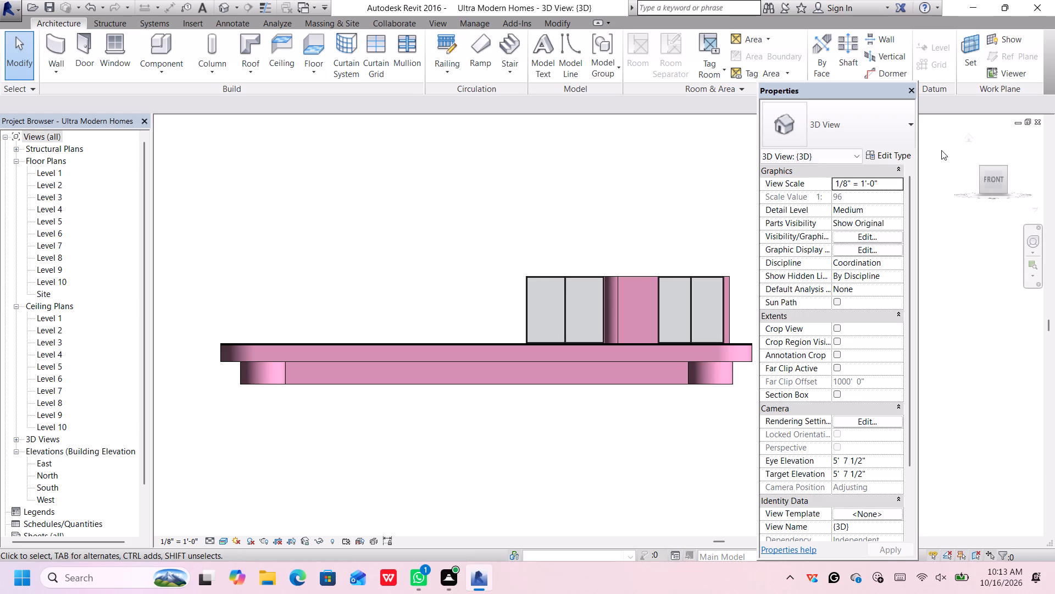
From the top view, nudge the long east pink wall slightly south past the east storefront's face.
click(997, 170)
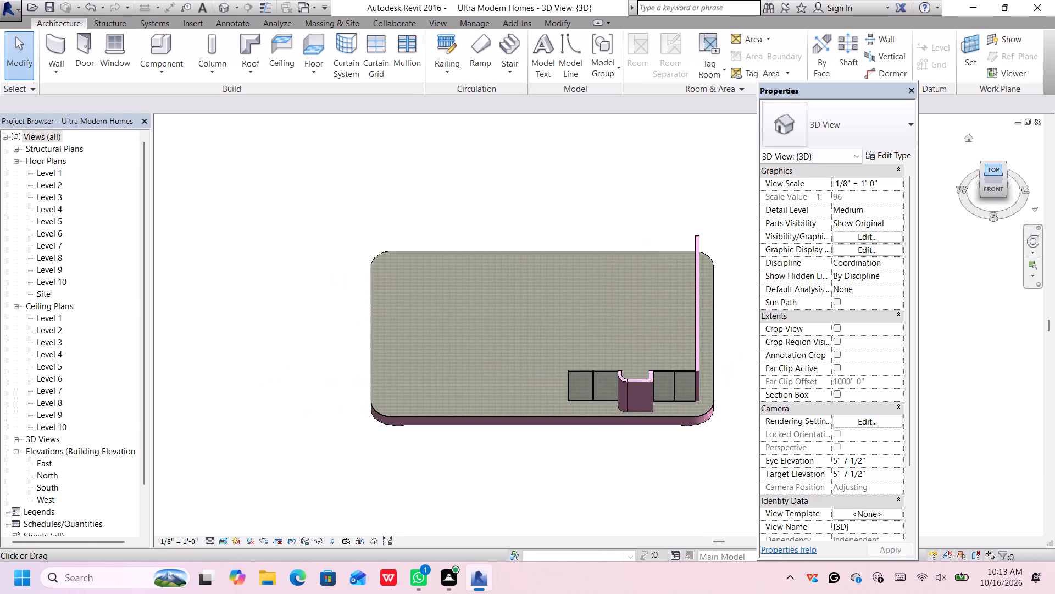
click(995, 171)
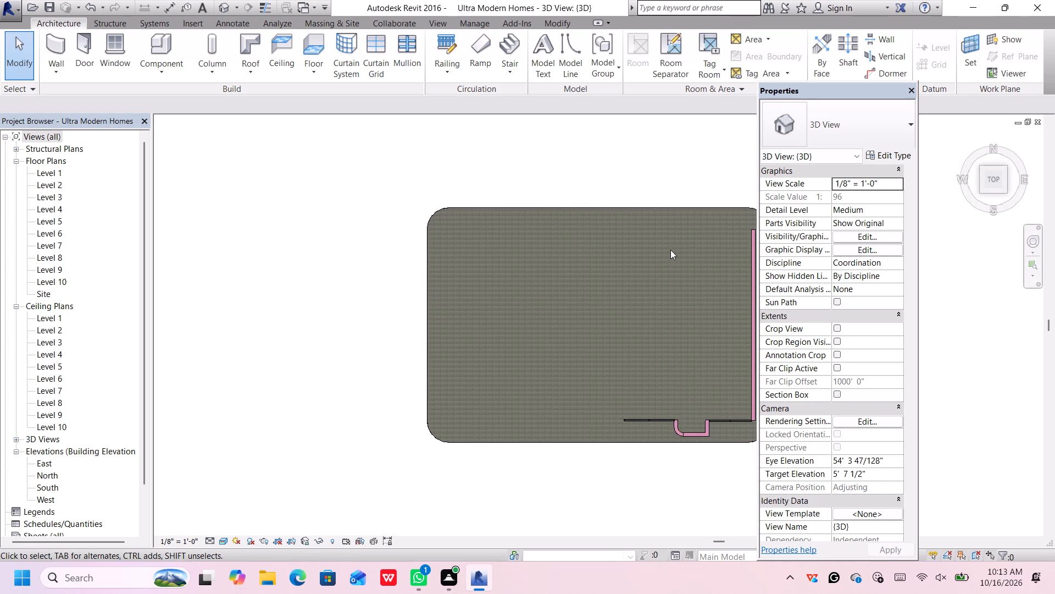
middle_drag(618, 236, 599, 230)
middle_click(565, 223)
middle_click(559, 222)
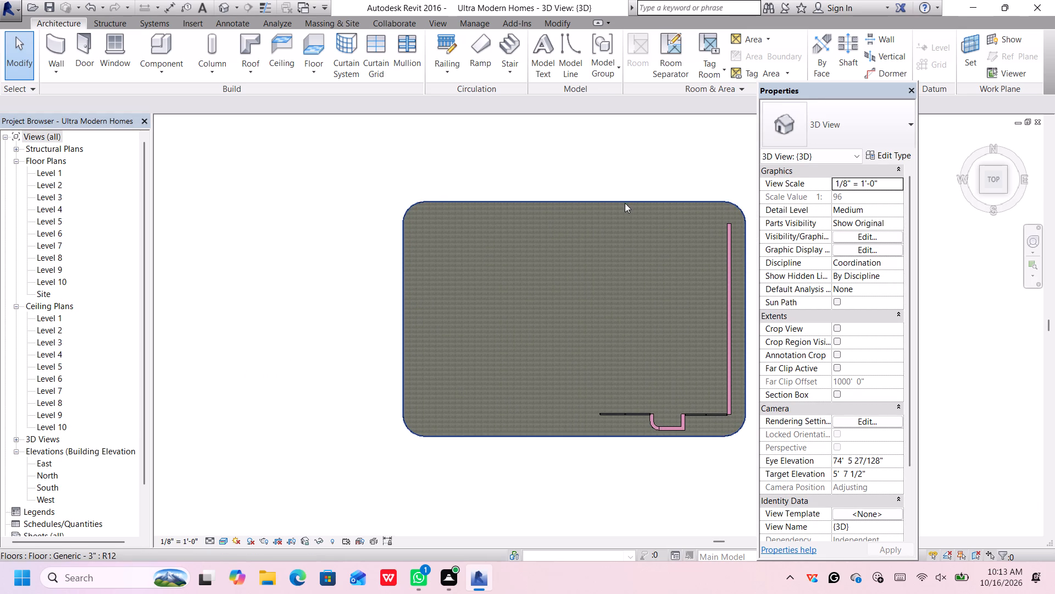
scroll(750, 430, up, 7)
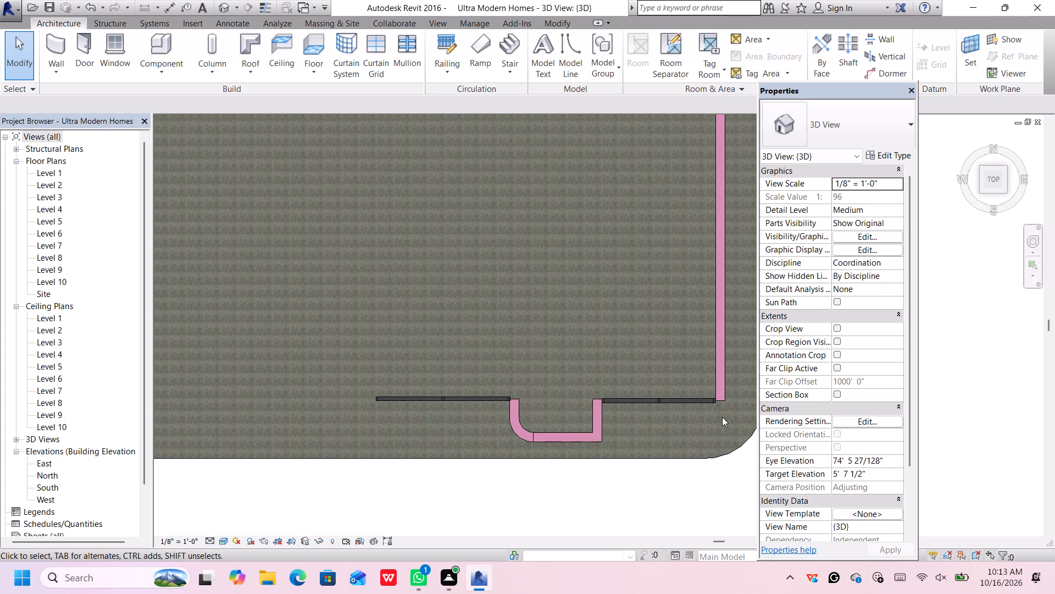
scroll(726, 396, up, 3)
click(722, 399)
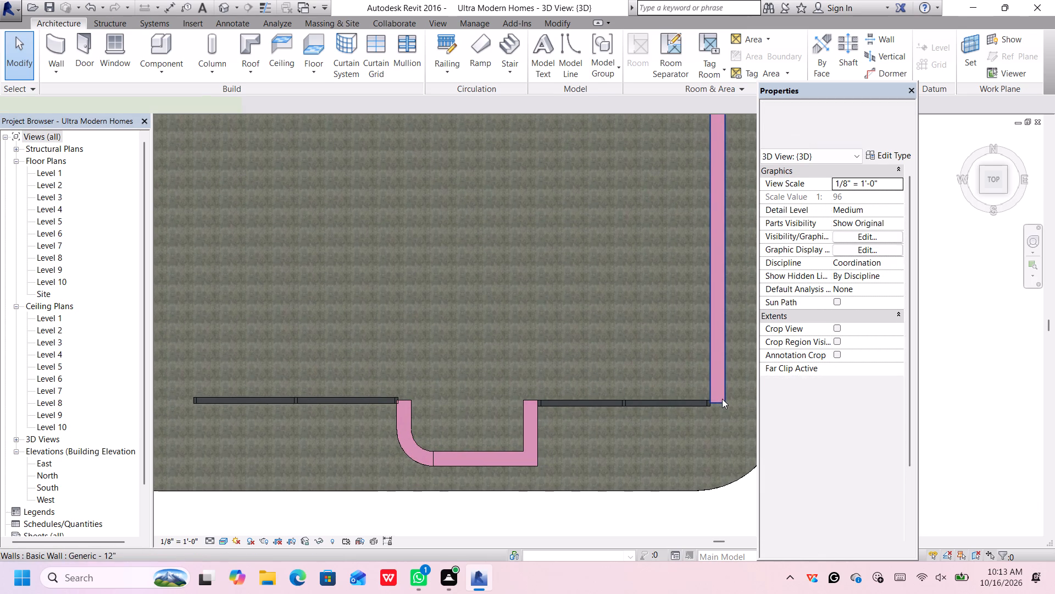
key(Down)
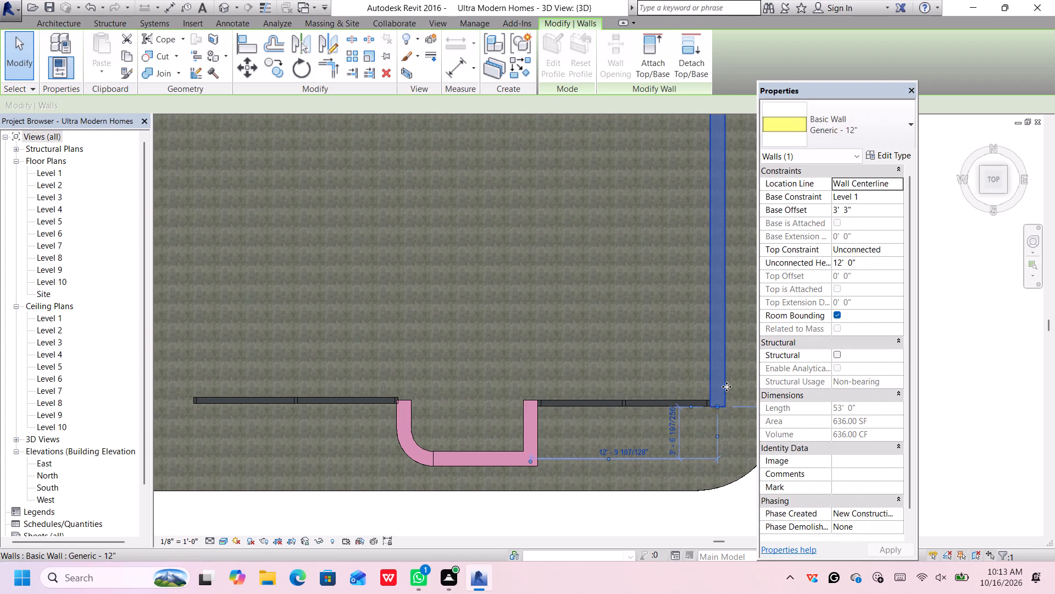
scroll(726, 387, down, 7)
scroll(736, 309, down, 2)
click(699, 455)
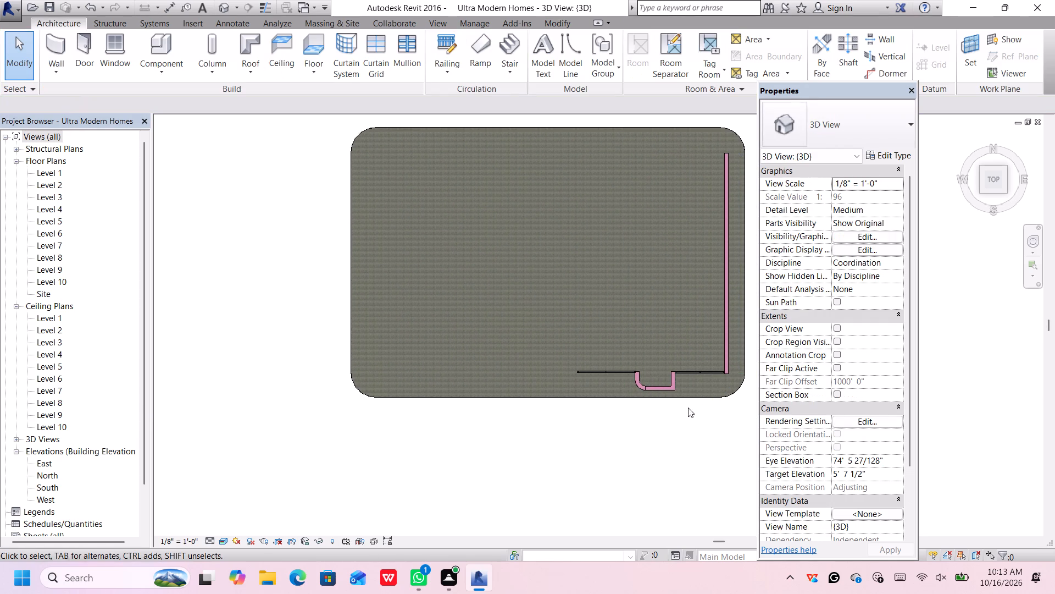
From the top view, nudge the 14' Storefront 2 wall slightly south to line up with the curved pink wall's end.
scroll(680, 350, up, 5)
scroll(593, 397, up, 4)
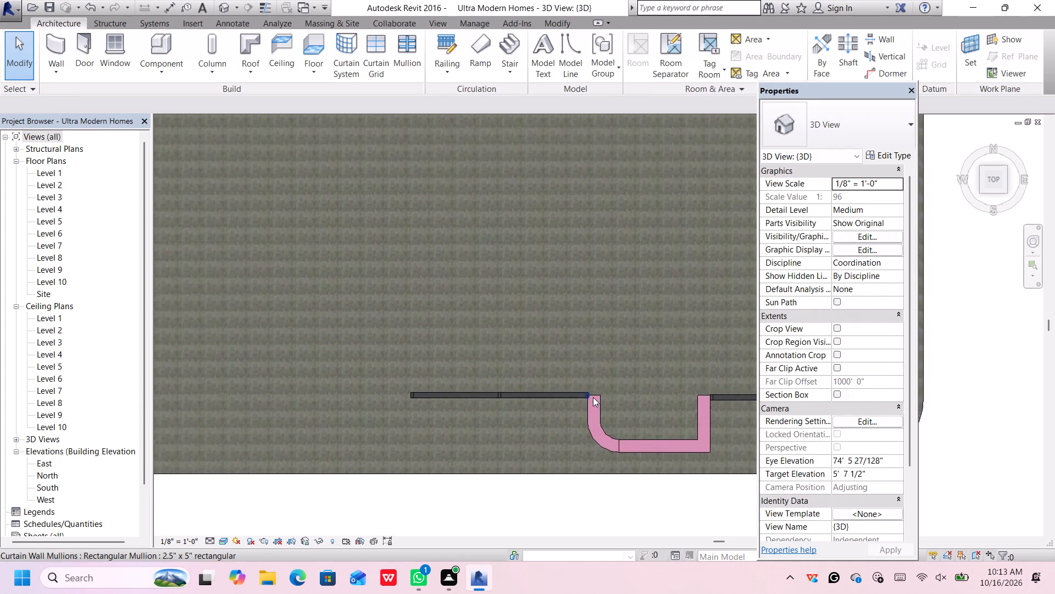
scroll(593, 397, up, 1)
scroll(591, 400, down, 1)
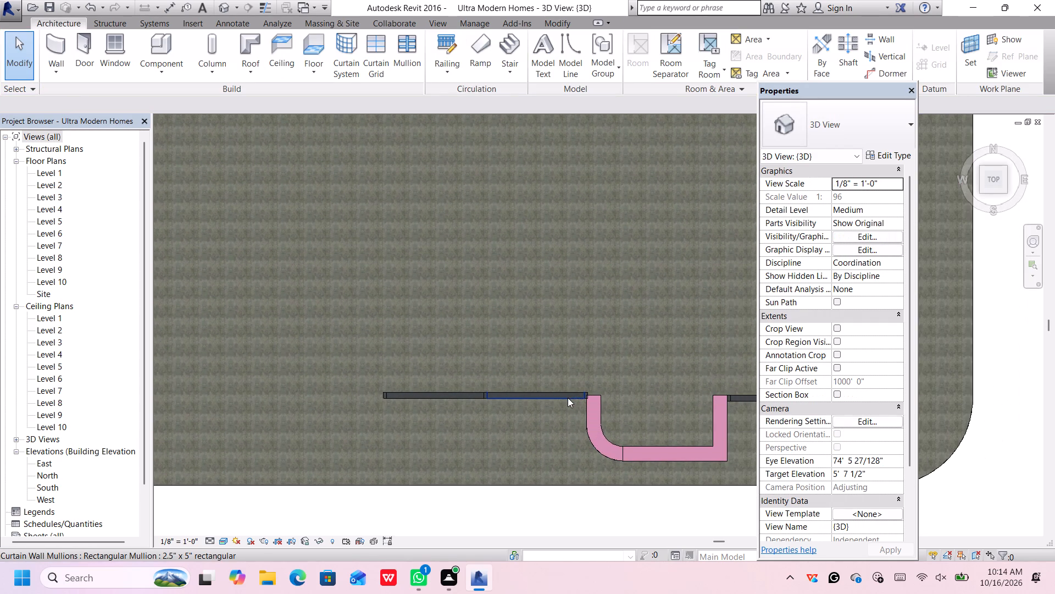
scroll(568, 398, up, 6)
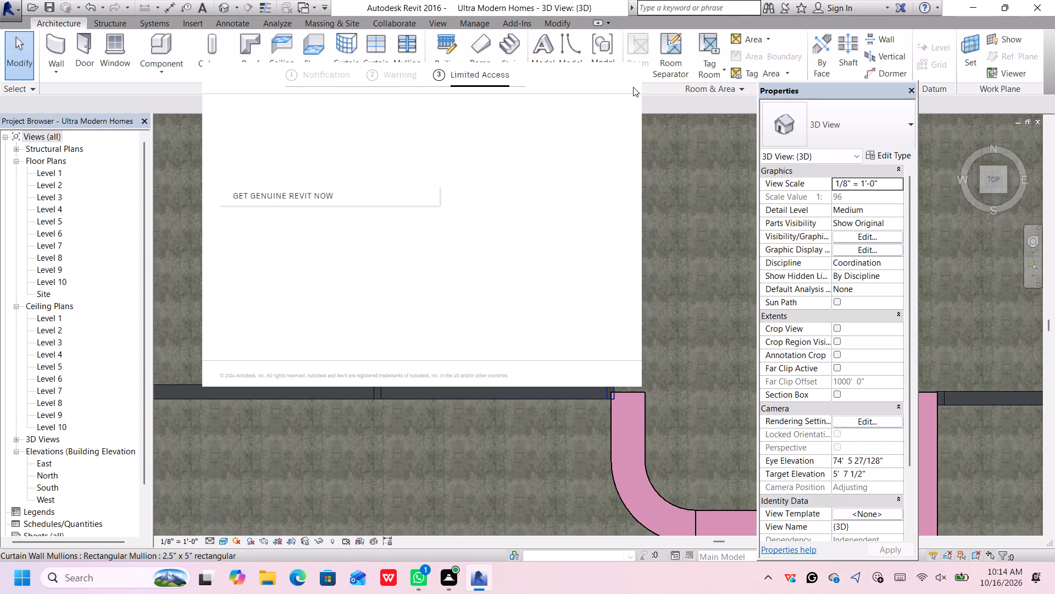
click(607, 74)
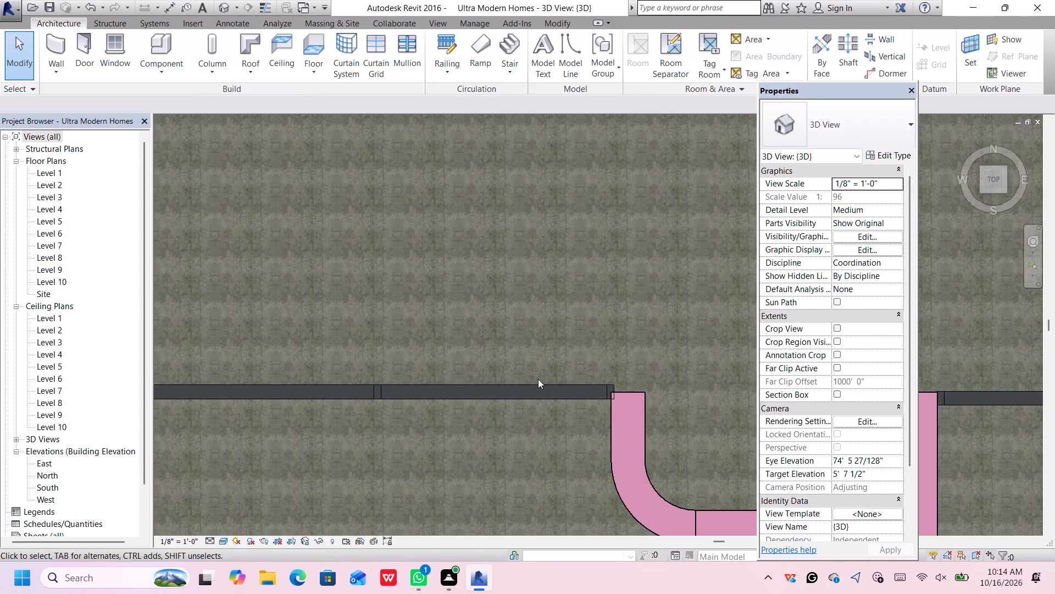
click(545, 406)
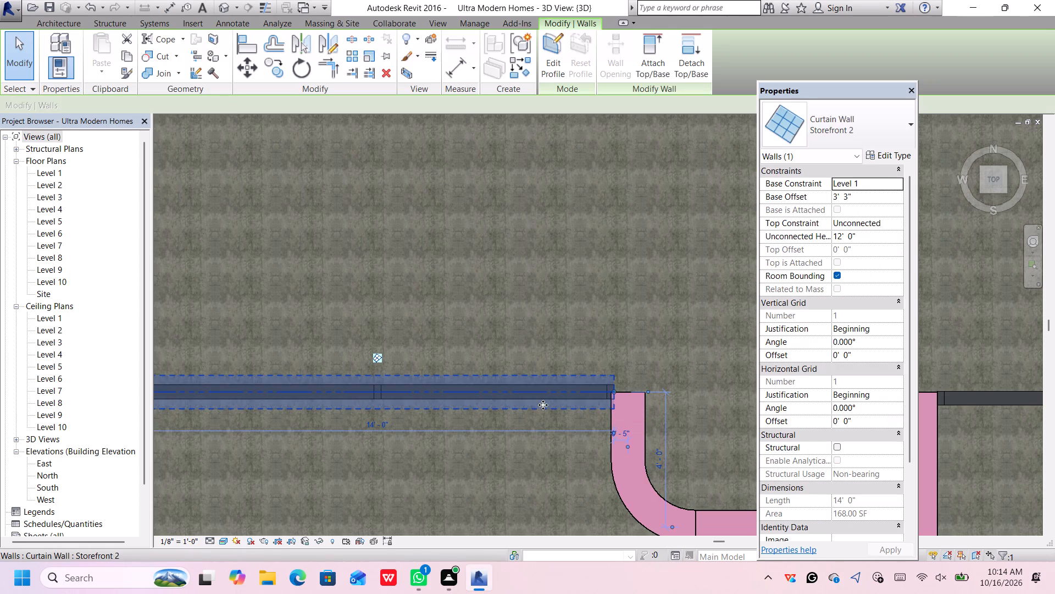
key(Down)
key(Down)
scroll(539, 394, down, 1)
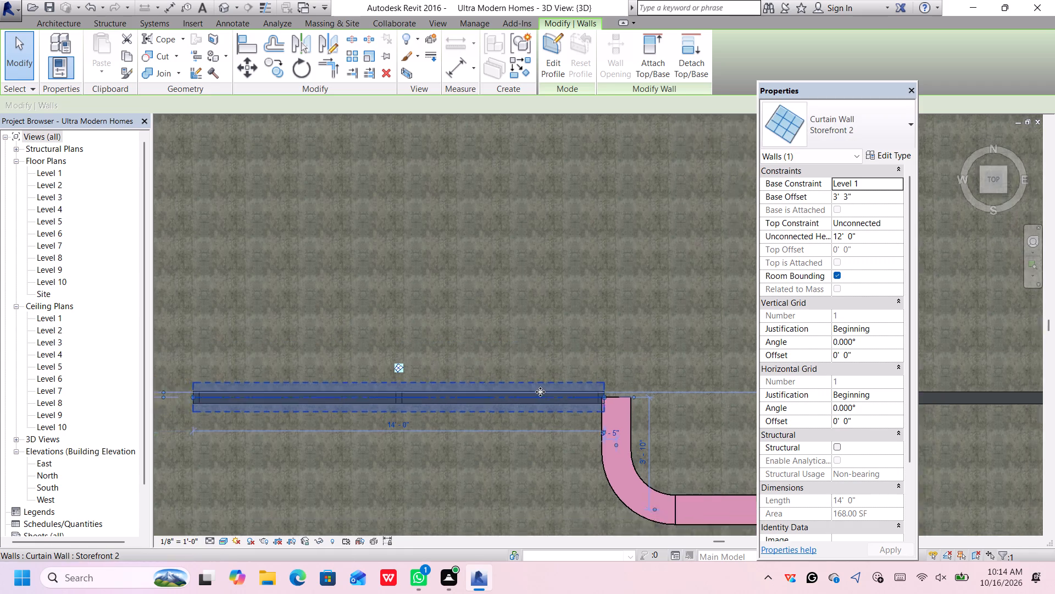
scroll(540, 392, down, 5)
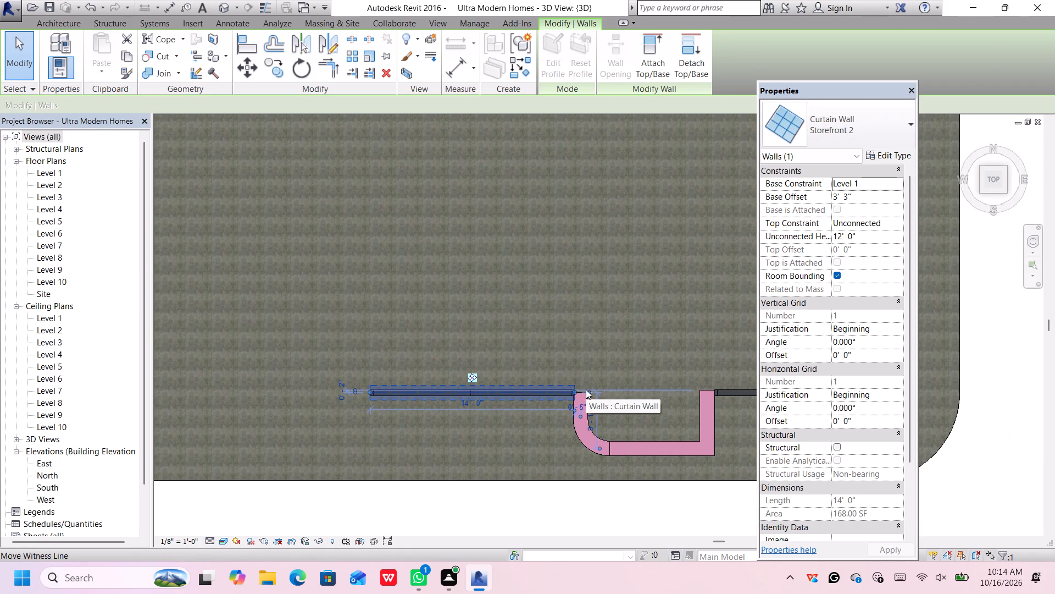
key(Up)
key(Down)
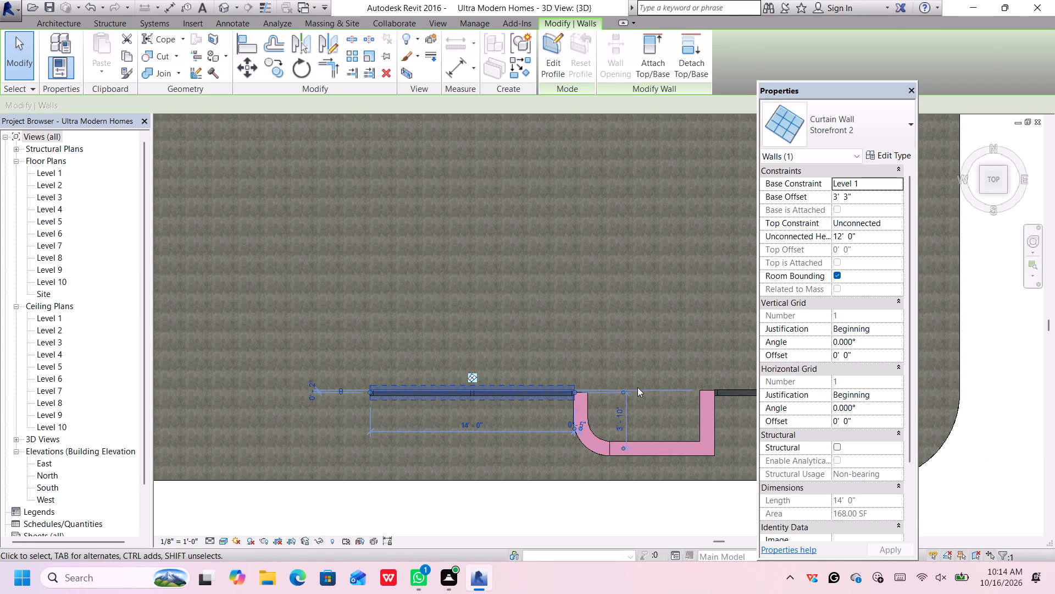
scroll(638, 387, down, 4)
click(585, 493)
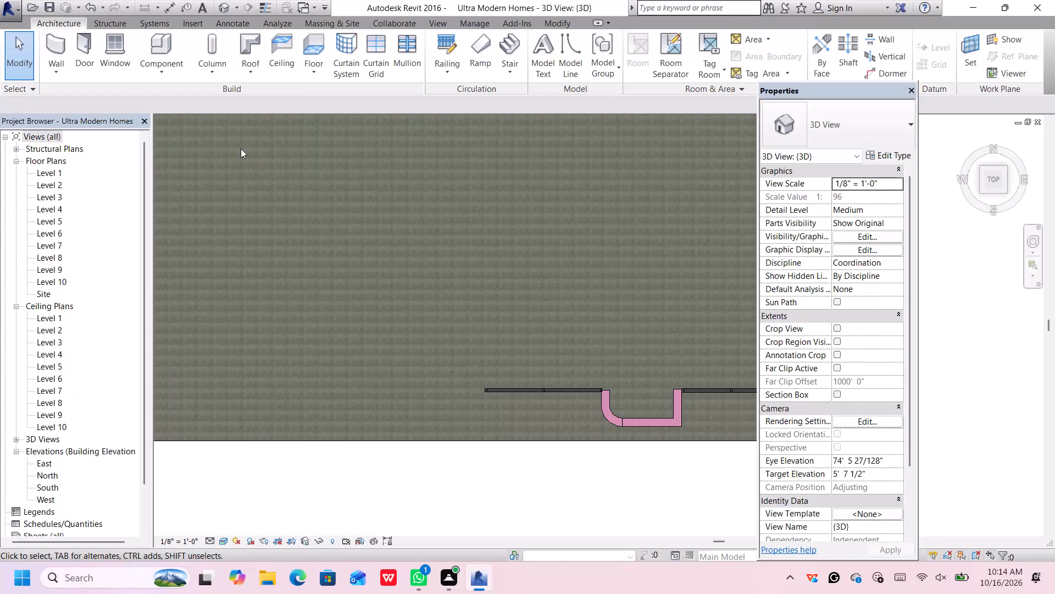
Start a new wall using the Basic Wall type Generic - 12".
click(64, 44)
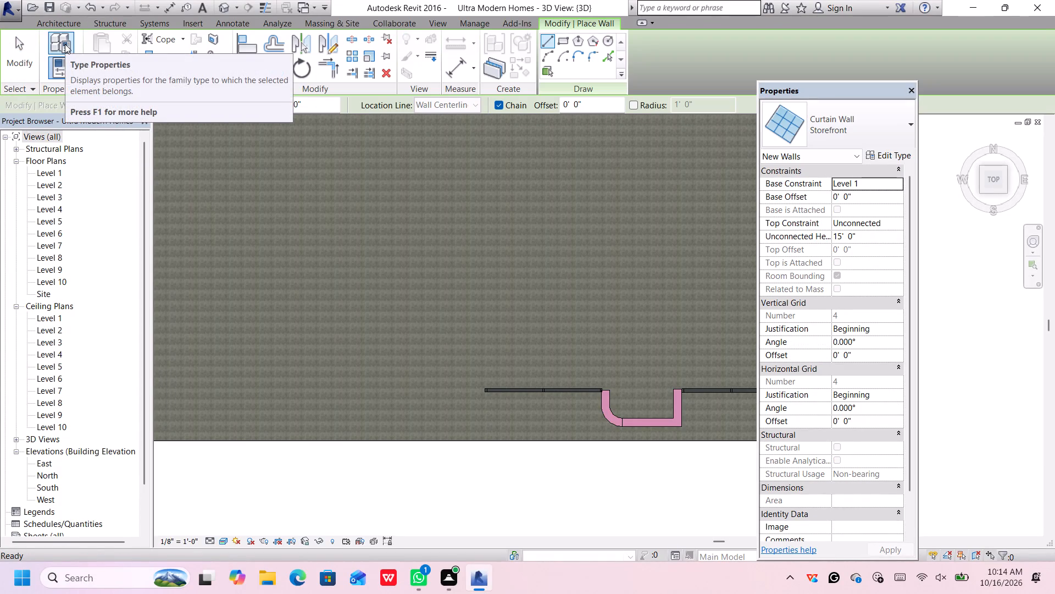
click(870, 108)
scroll(828, 256, up, 7)
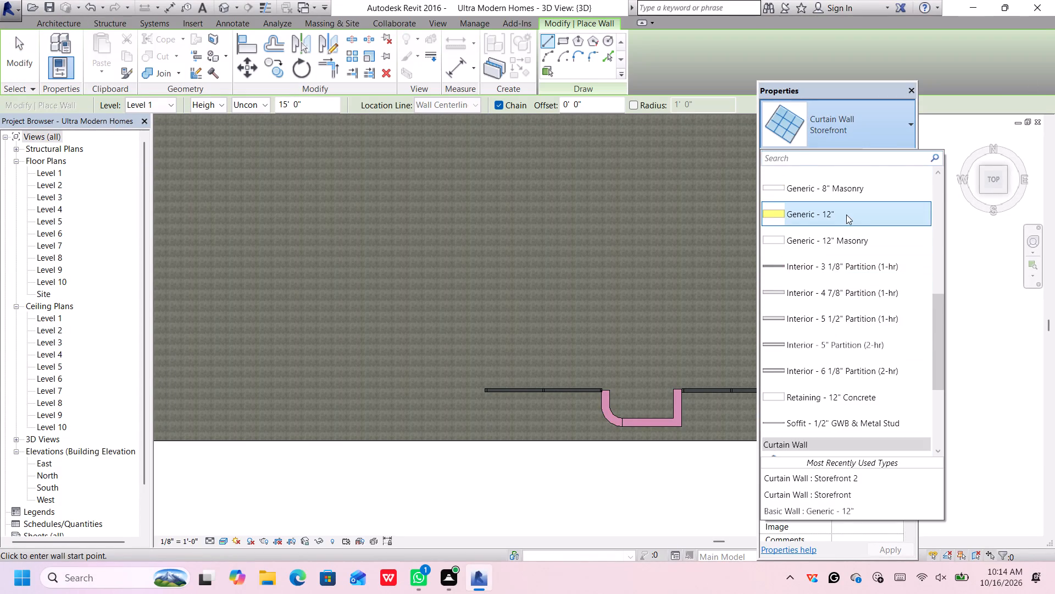
click(847, 216)
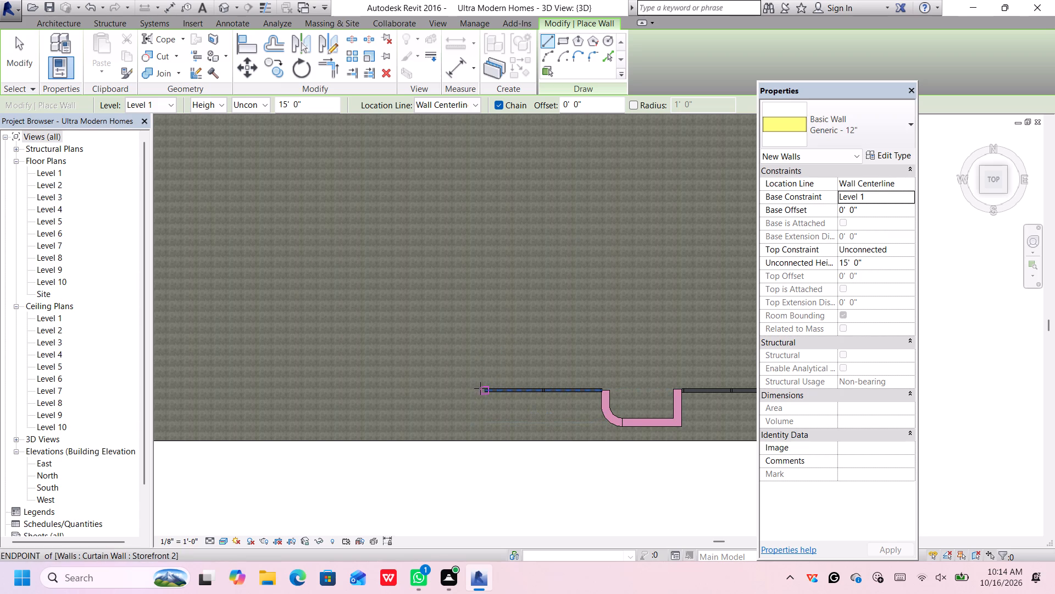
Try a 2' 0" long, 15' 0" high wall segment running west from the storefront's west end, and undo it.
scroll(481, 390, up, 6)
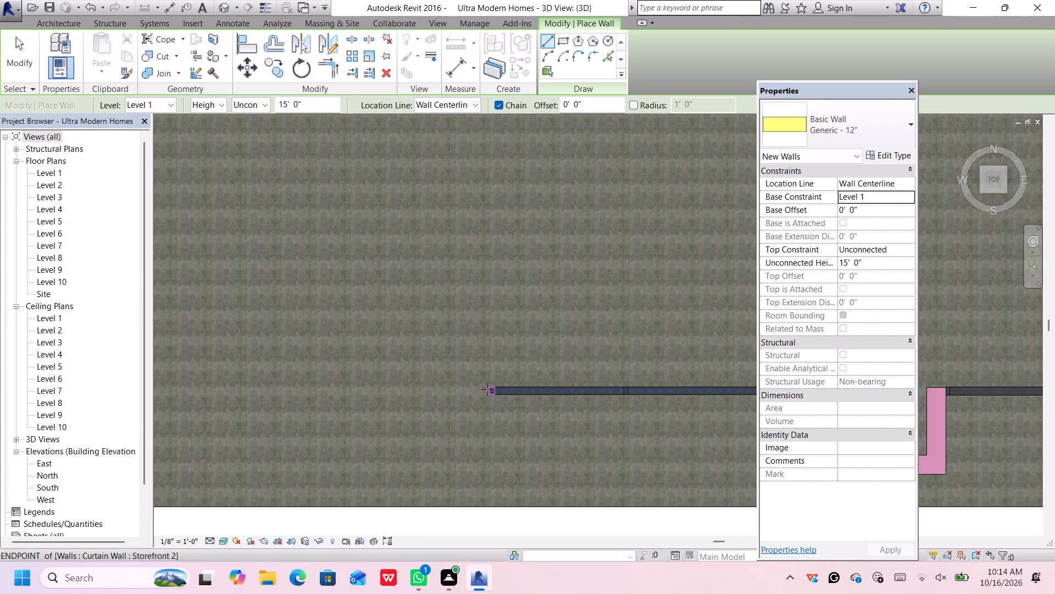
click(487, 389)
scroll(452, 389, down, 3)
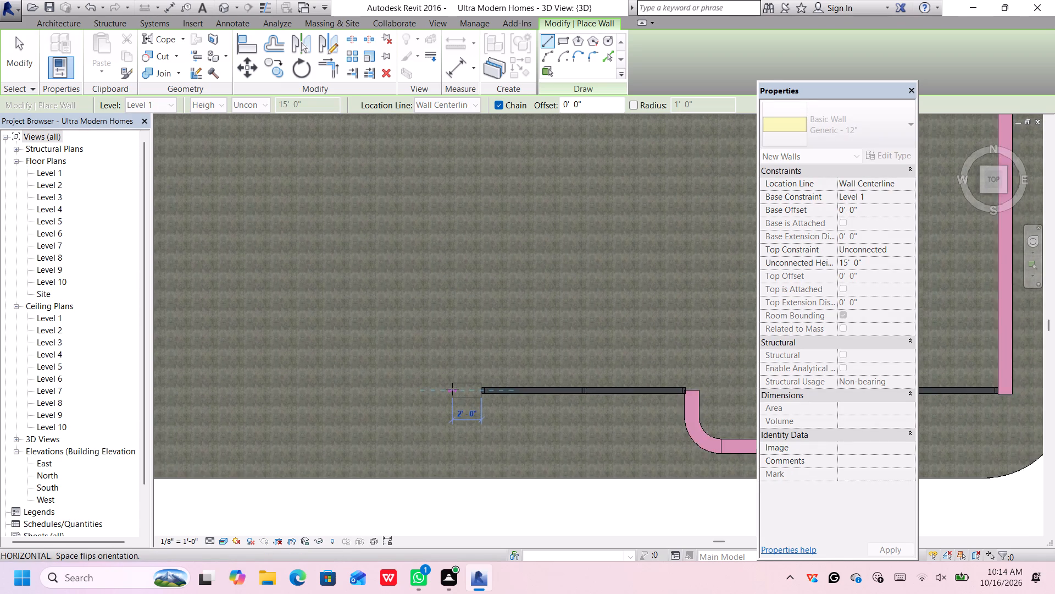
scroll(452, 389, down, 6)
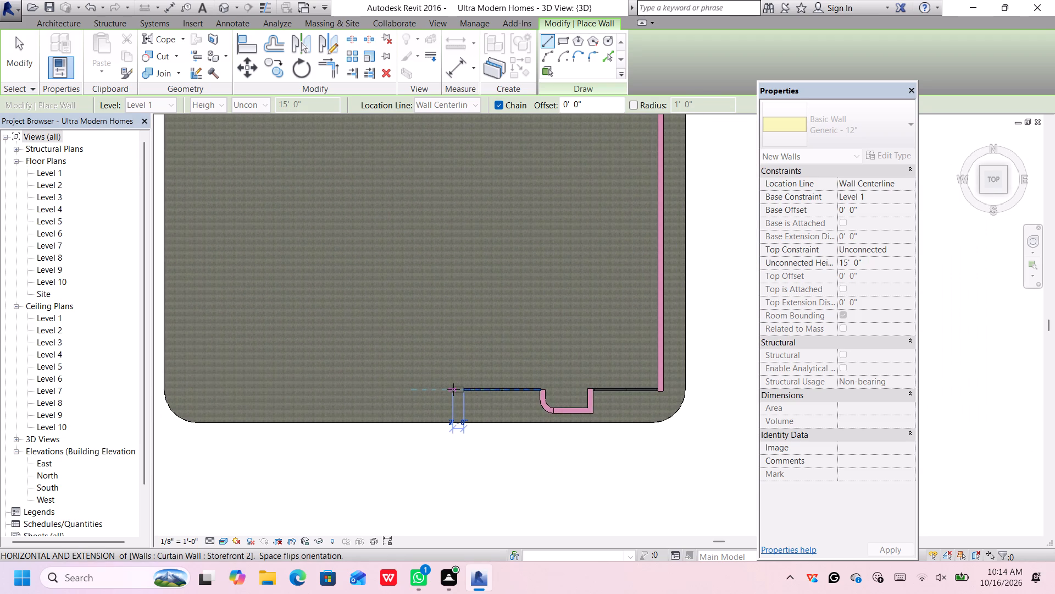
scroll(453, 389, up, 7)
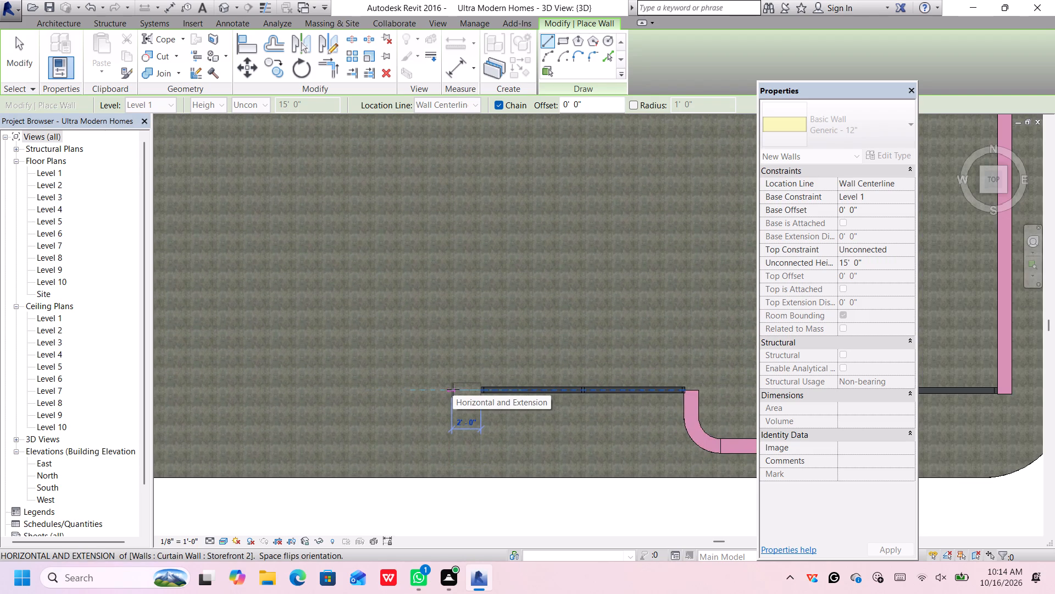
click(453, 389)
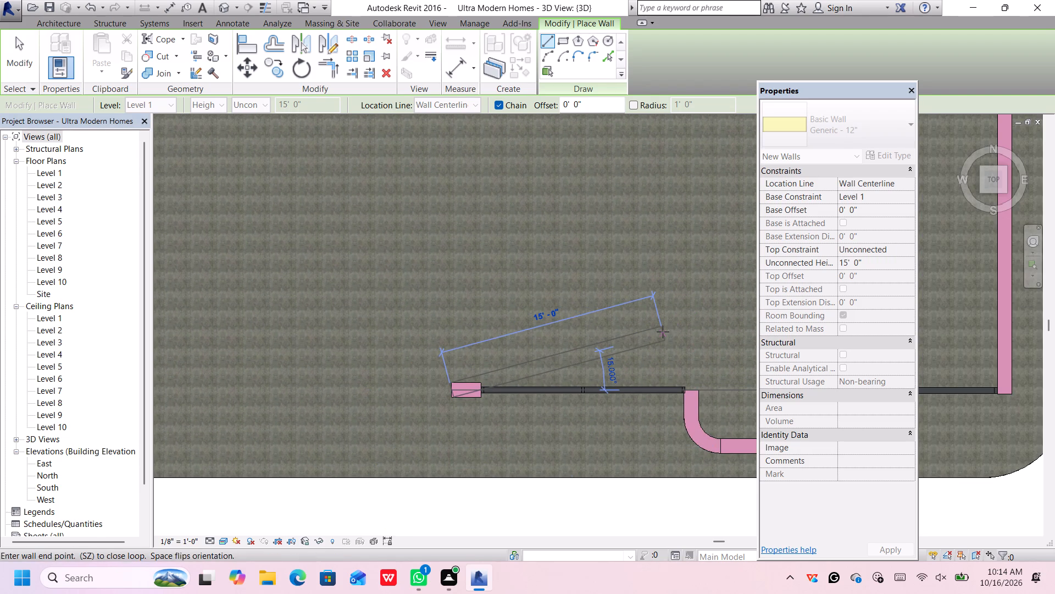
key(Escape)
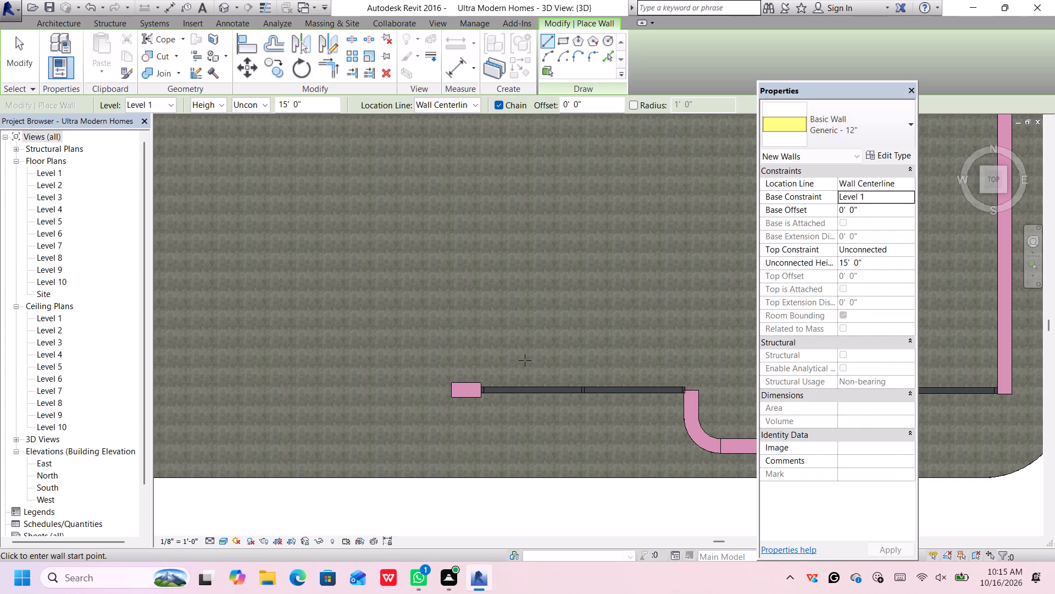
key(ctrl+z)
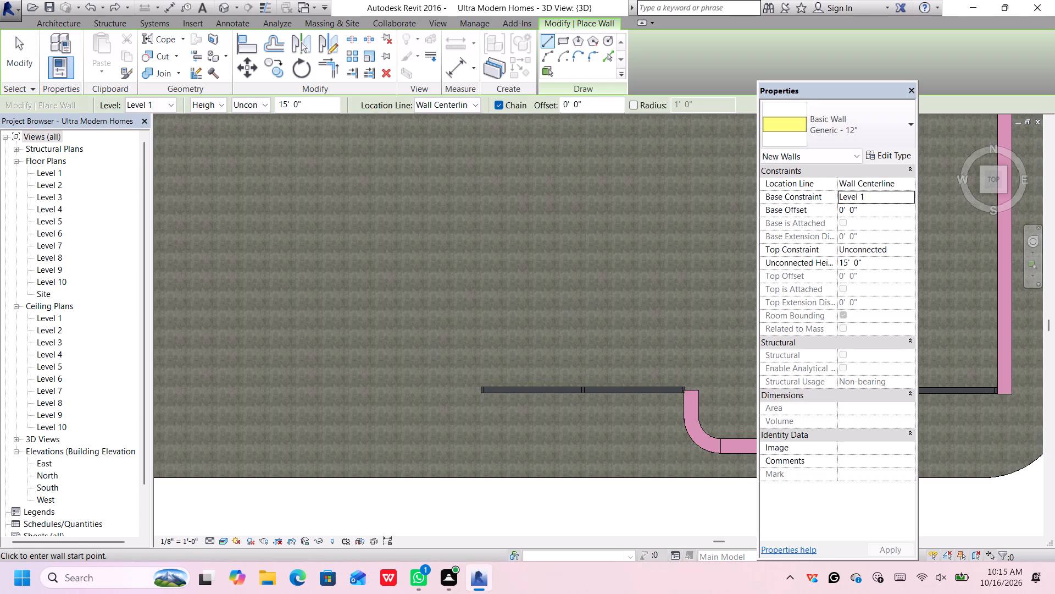
Draw a 12' 0" high Generic - 12" wall segment, 2' 0" long, running west from the storefront's west end.
click(318, 106)
drag(318, 106, 273, 95)
key(BackSpace)
text(15')
key(Return)
scroll(476, 389, up, 2)
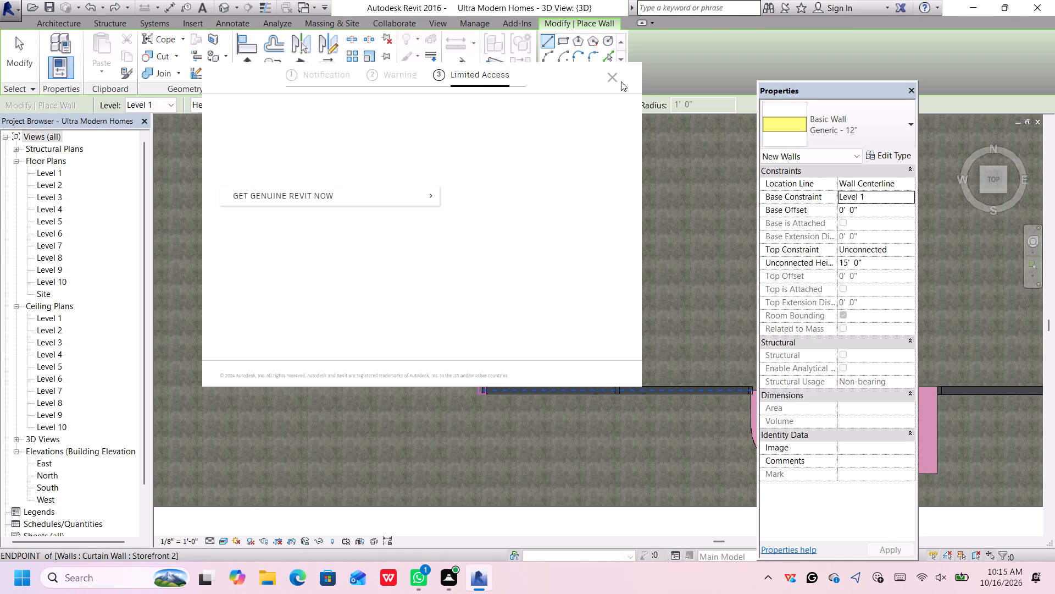
click(614, 76)
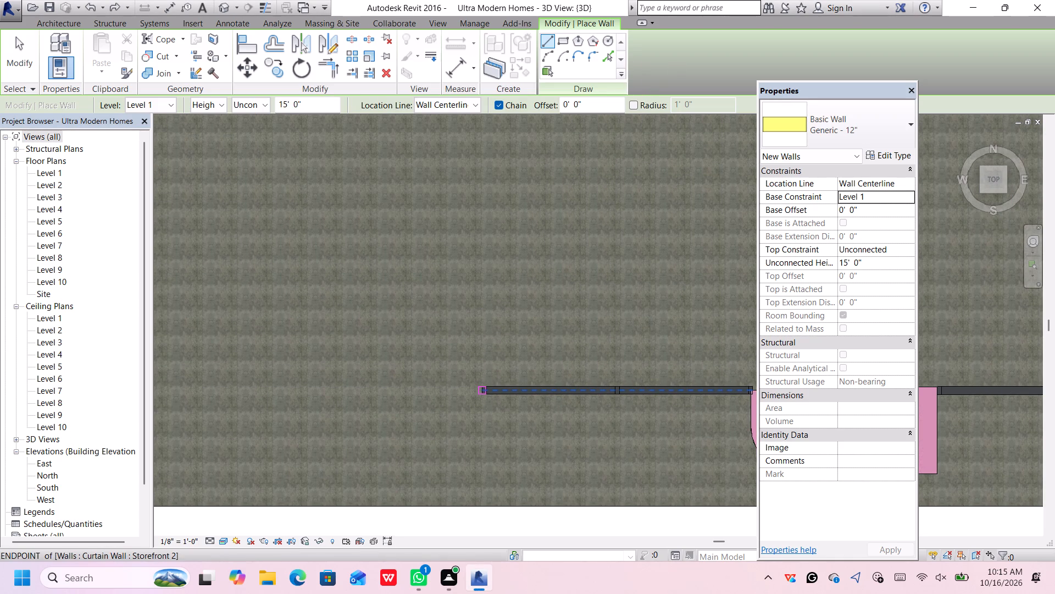
click(314, 108)
key(BackSpace)
key(BackSpace)
key(BackSpace)
key(BackSpace)
key(BackSpace)
key(BackSpace)
key(BackSpace)
key(BackSpace)
key(BackSpace)
key(BackSpace)
key(BackSpace)
text(12)
key(apostrophe)
key(Return)
key(Return)
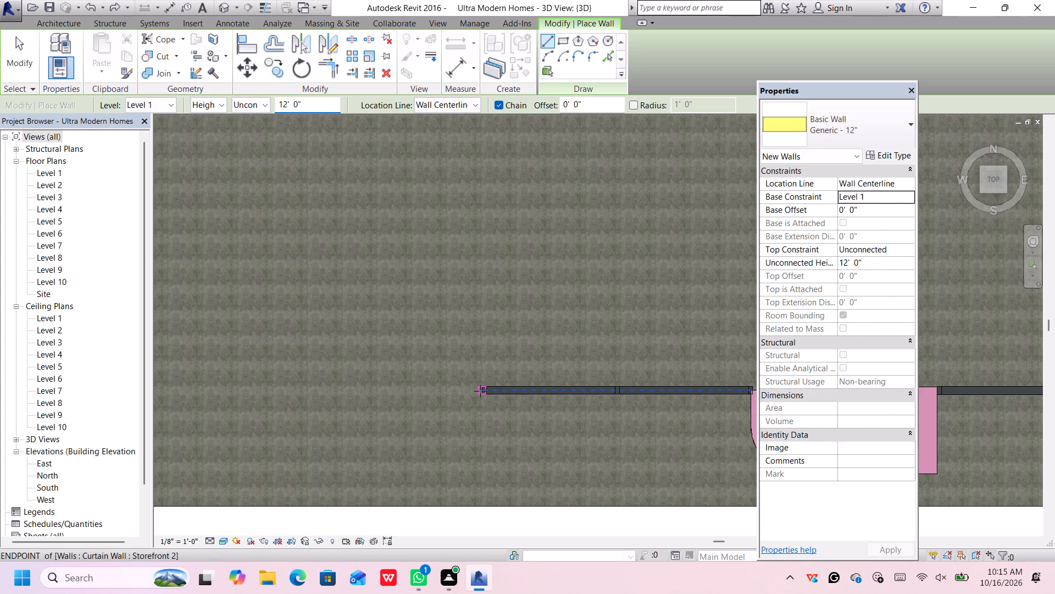
click(482, 389)
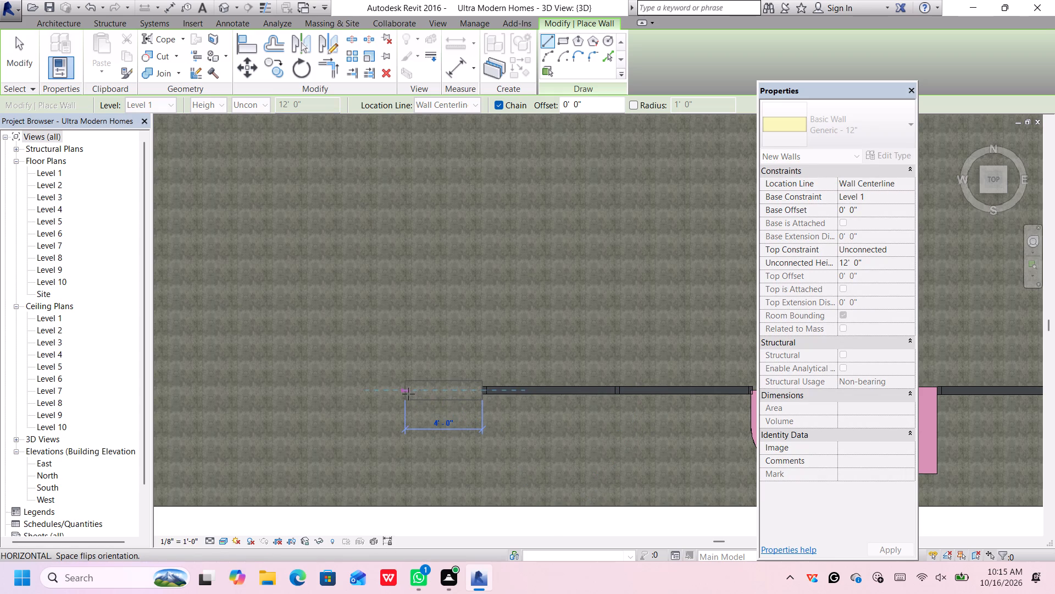
click(443, 396)
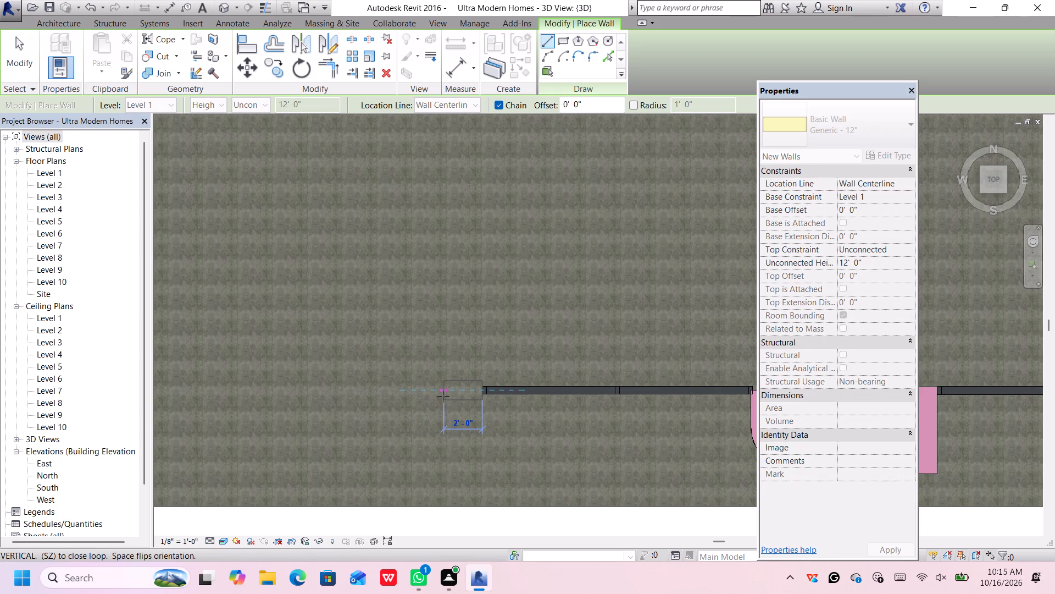
key(Escape)
scroll(632, 358, down, 3)
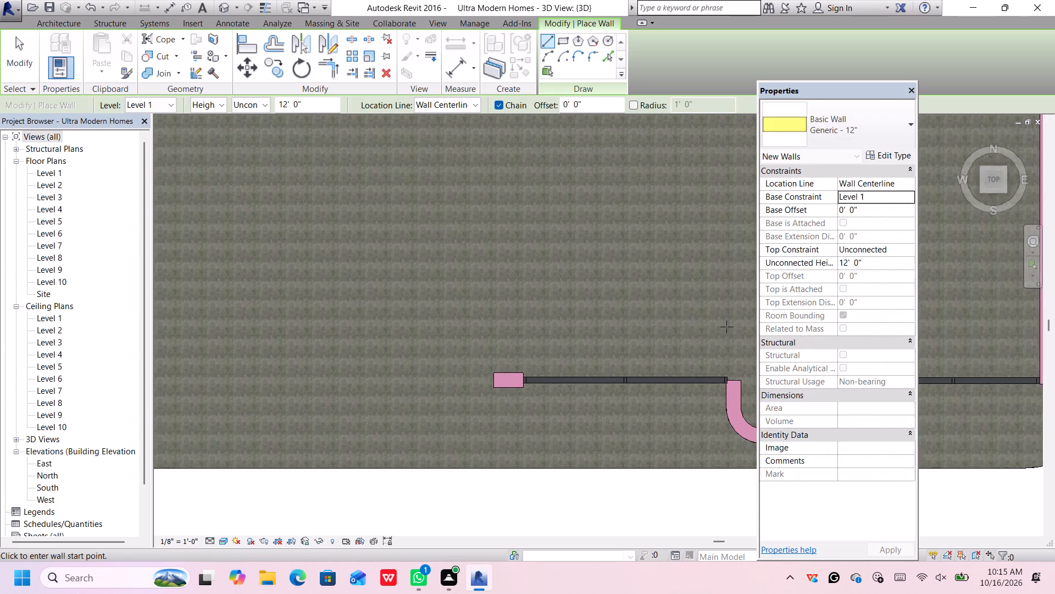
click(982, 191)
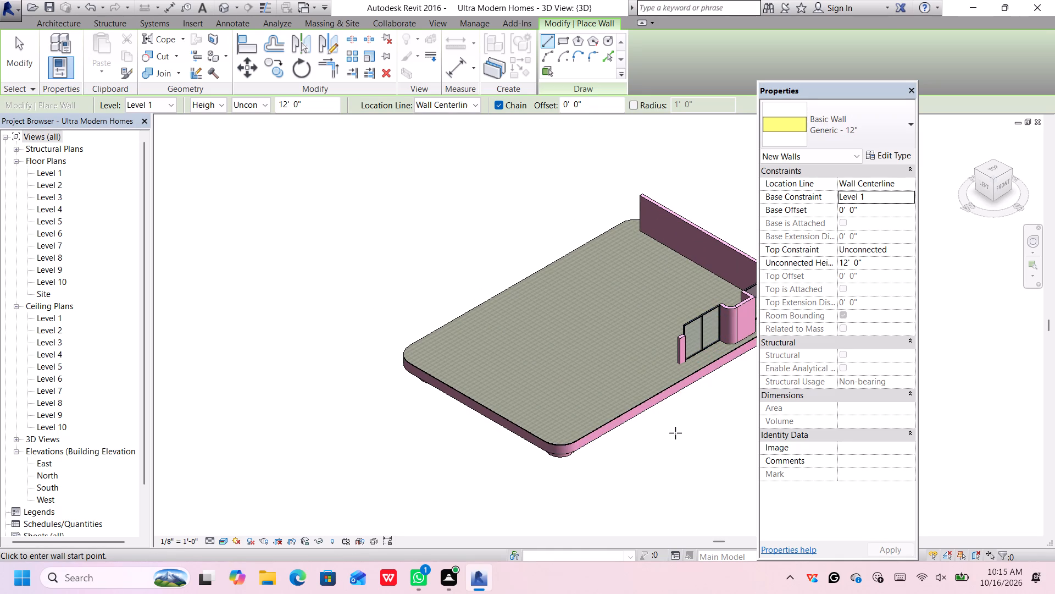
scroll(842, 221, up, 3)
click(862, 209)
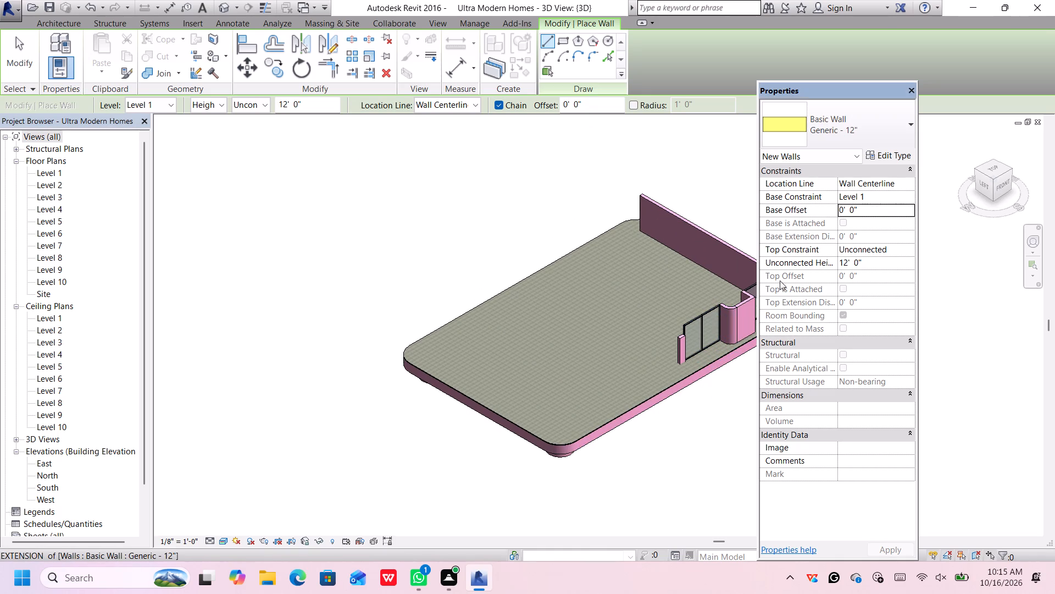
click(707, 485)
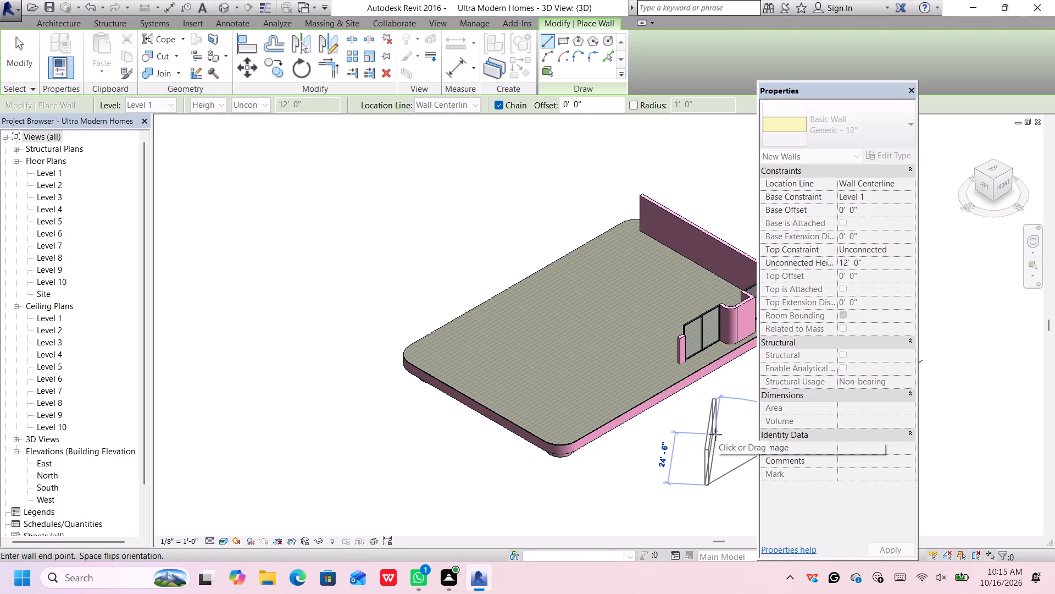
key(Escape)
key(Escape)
Set the base offset of the new 2' 0" long pink wall segment west of the storefront to 3' 3".
middle_drag(713, 422, 635, 403)
scroll(634, 366, up, 2)
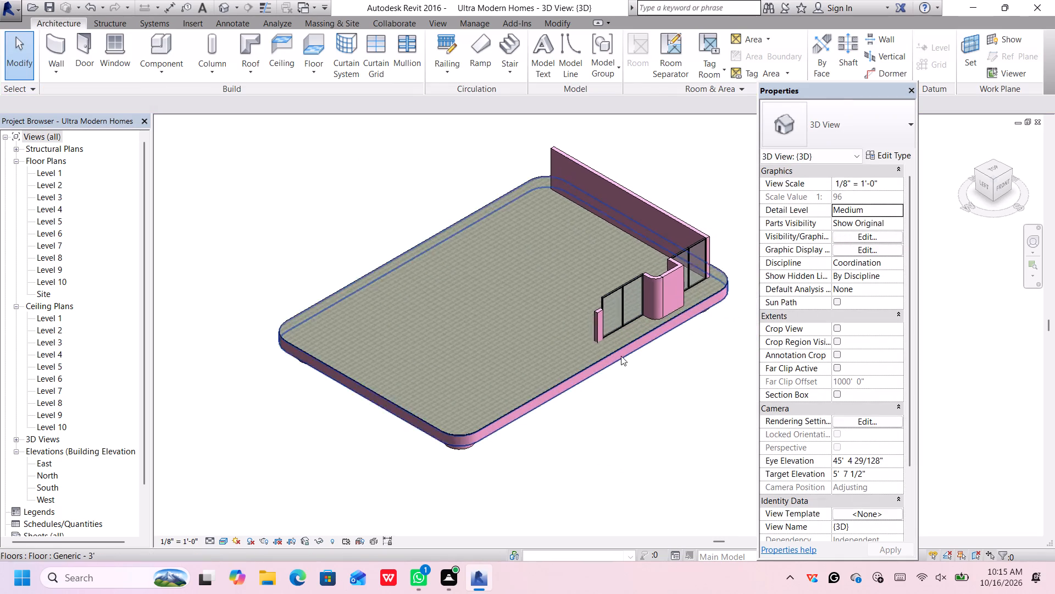
scroll(621, 356, up, 3)
click(584, 278)
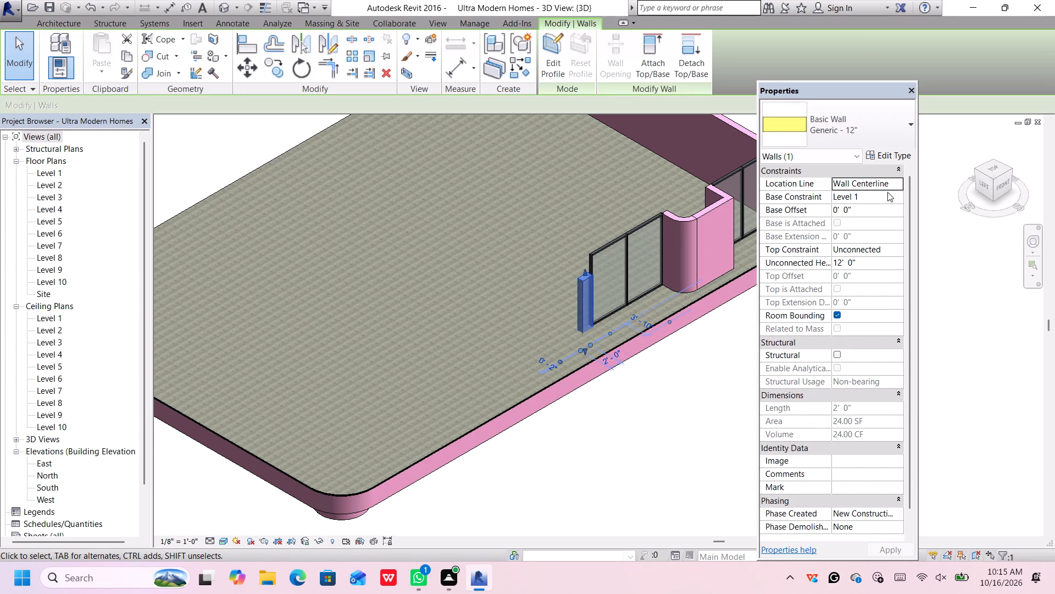
click(867, 211)
key(BackSpace)
key(3)
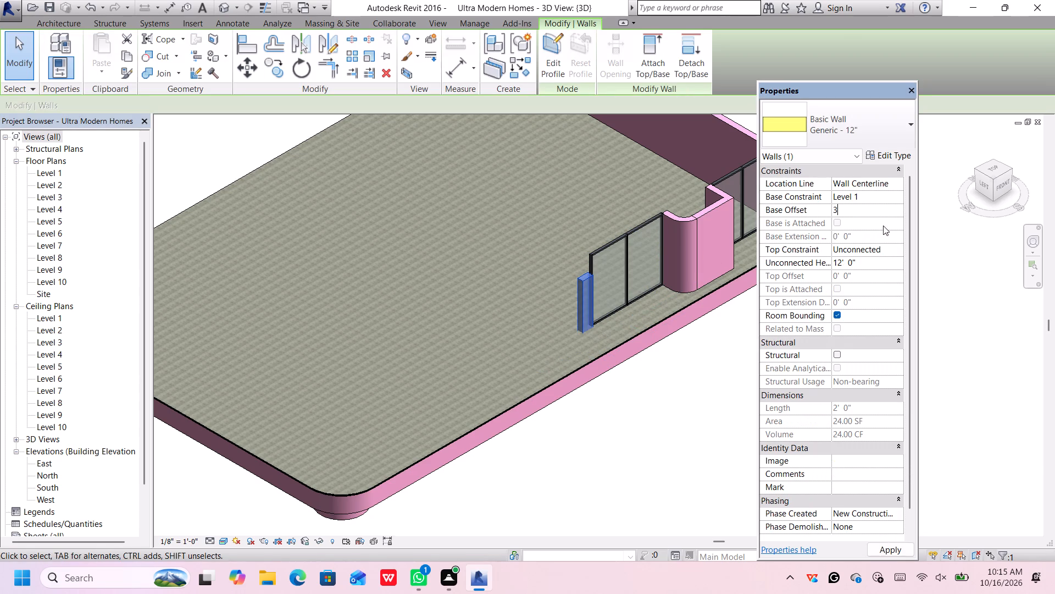
key(apostrophe)
key(3)
key(shift+quotedbl)
key(Return)
key(Return)
From the front view, set the unconnected height of the 2' 0" long pink wall segment to 15' 0".
scroll(729, 398, down, 5)
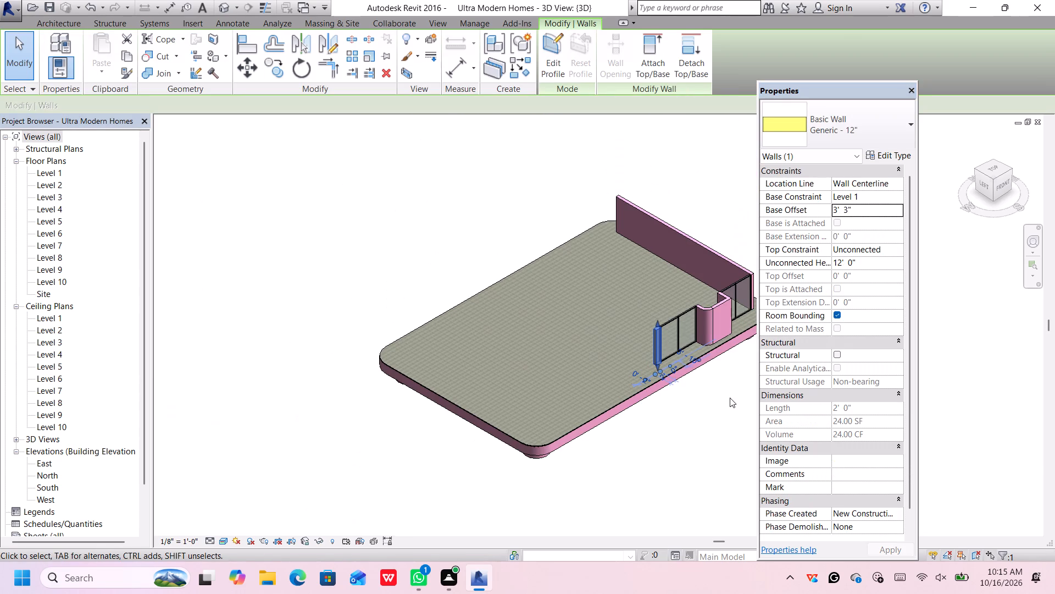
scroll(1054, 207, up, 1)
click(1002, 187)
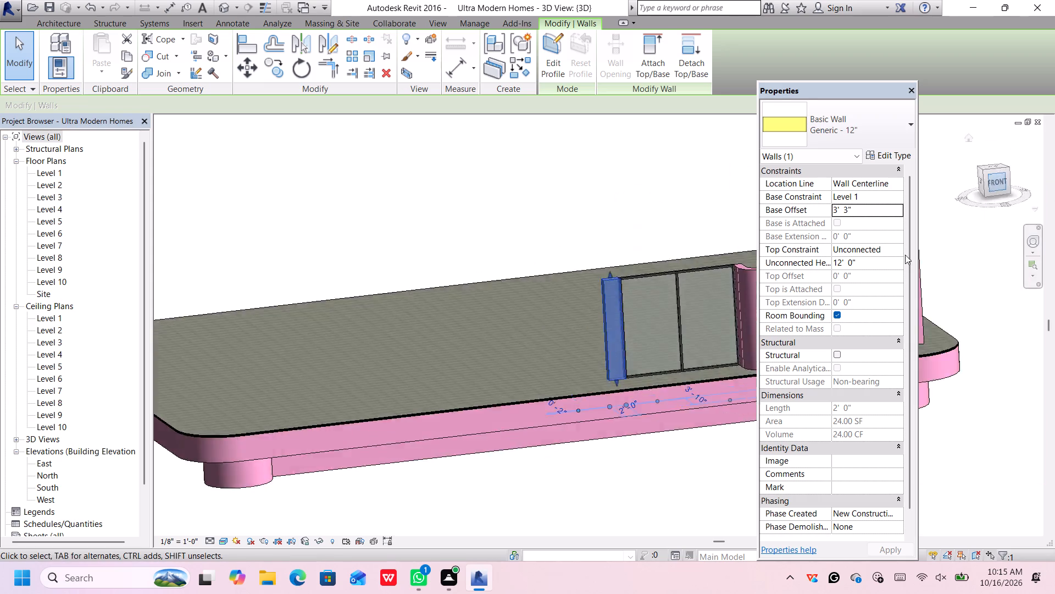
scroll(705, 394, down, 14)
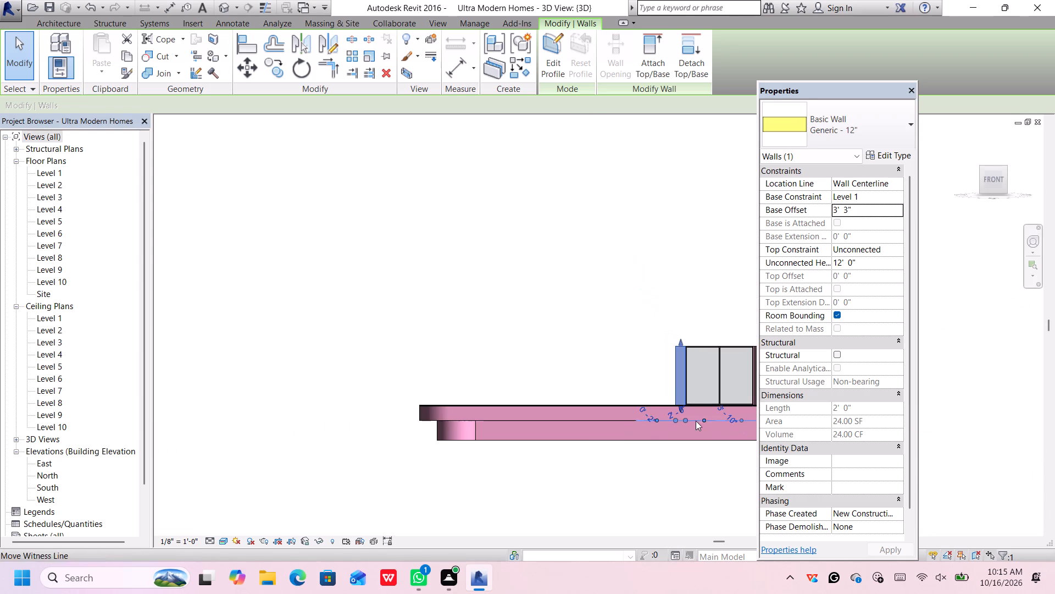
middle_drag(682, 411, 597, 383)
middle_drag(596, 382, 542, 370)
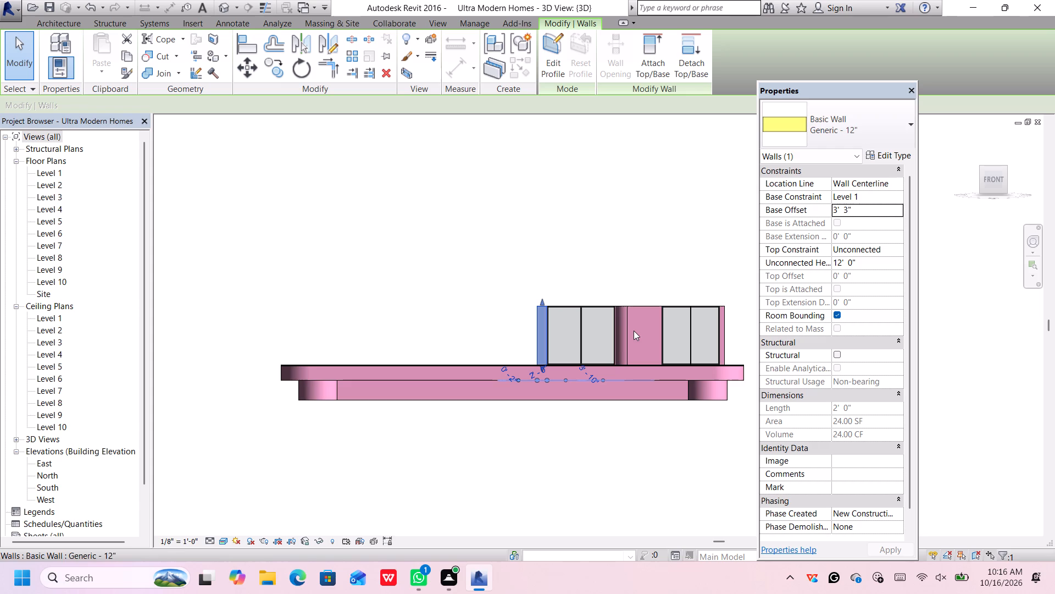
click(635, 277)
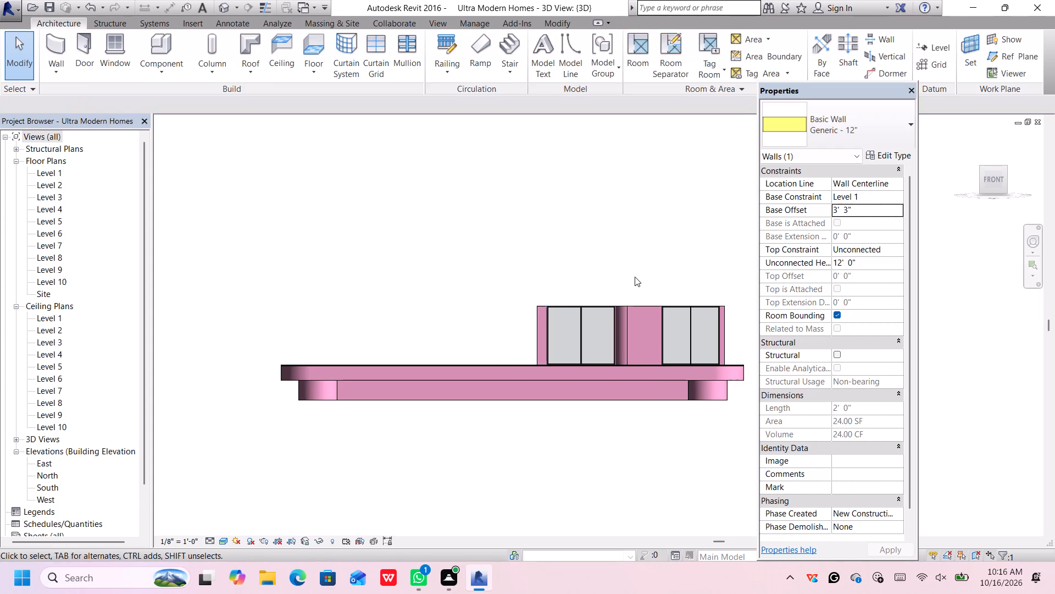
scroll(533, 324, up, 2)
scroll(545, 322, down, 2)
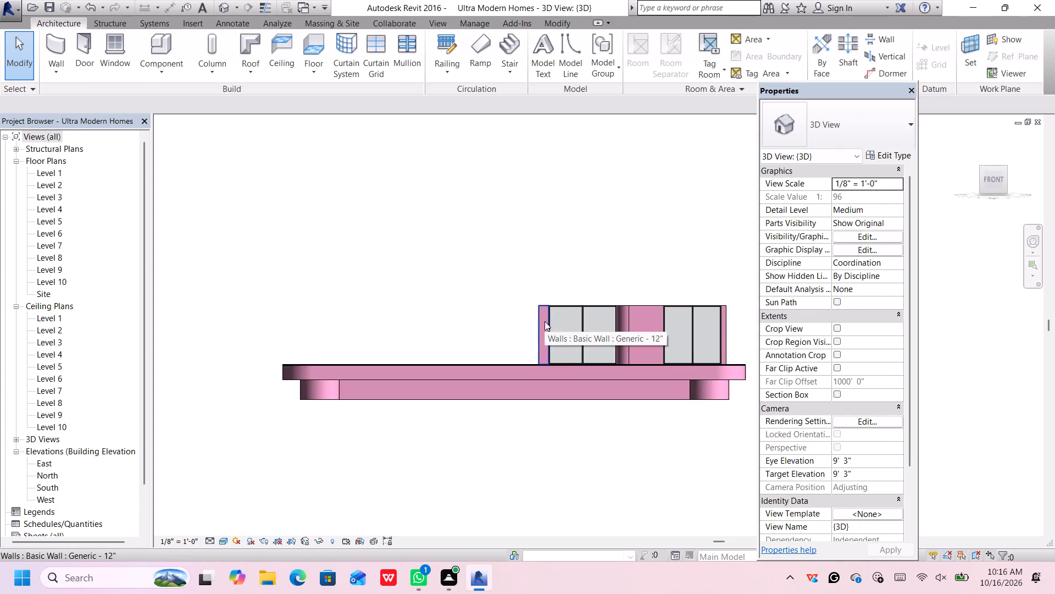
middle_drag(537, 320, 495, 308)
scroll(500, 309, up, 1)
click(500, 309)
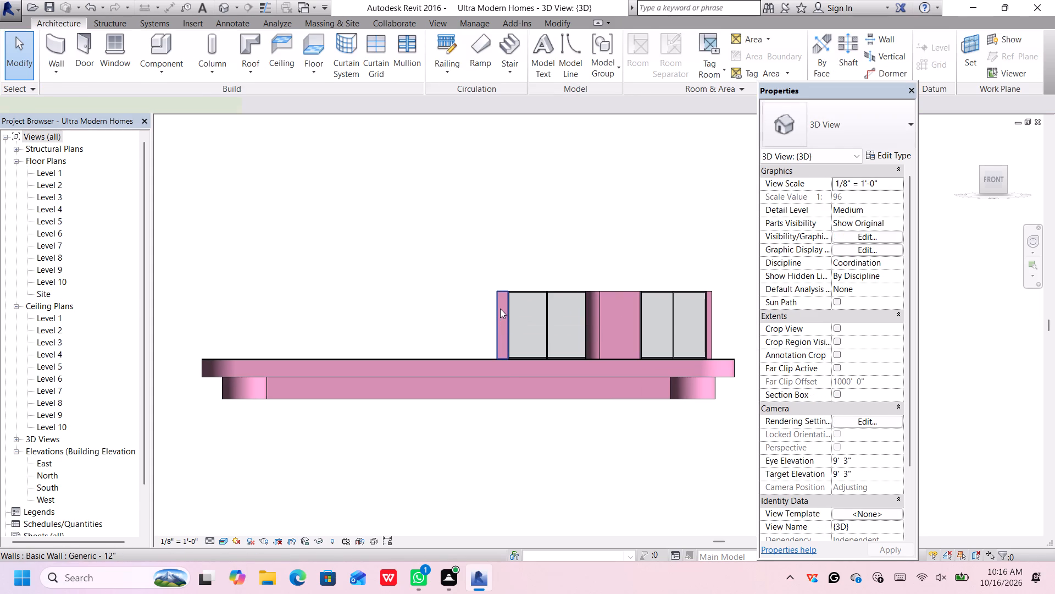
click(874, 261)
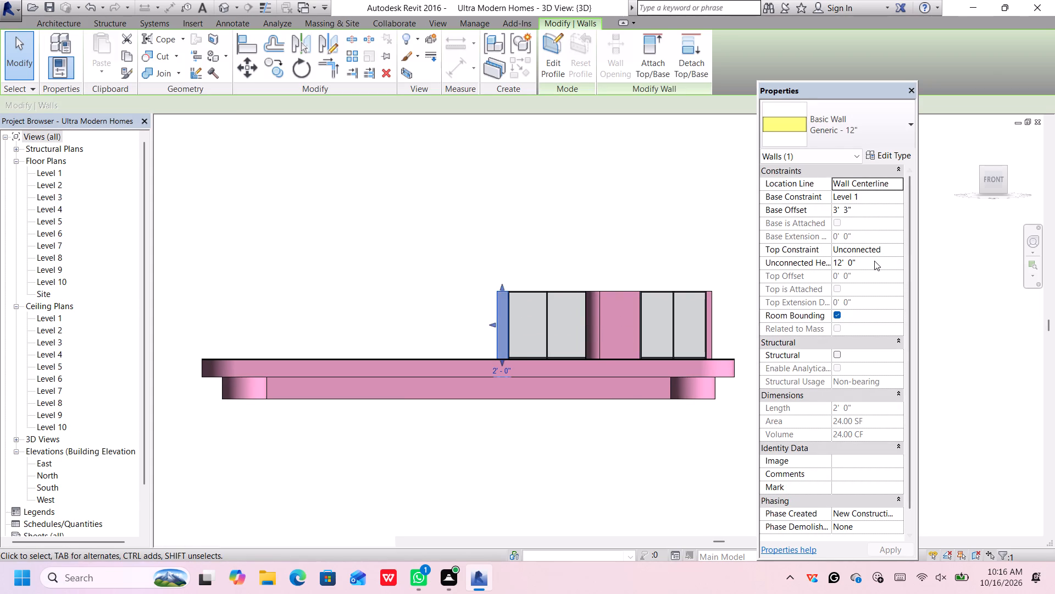
key(BackSpace)
key(1)
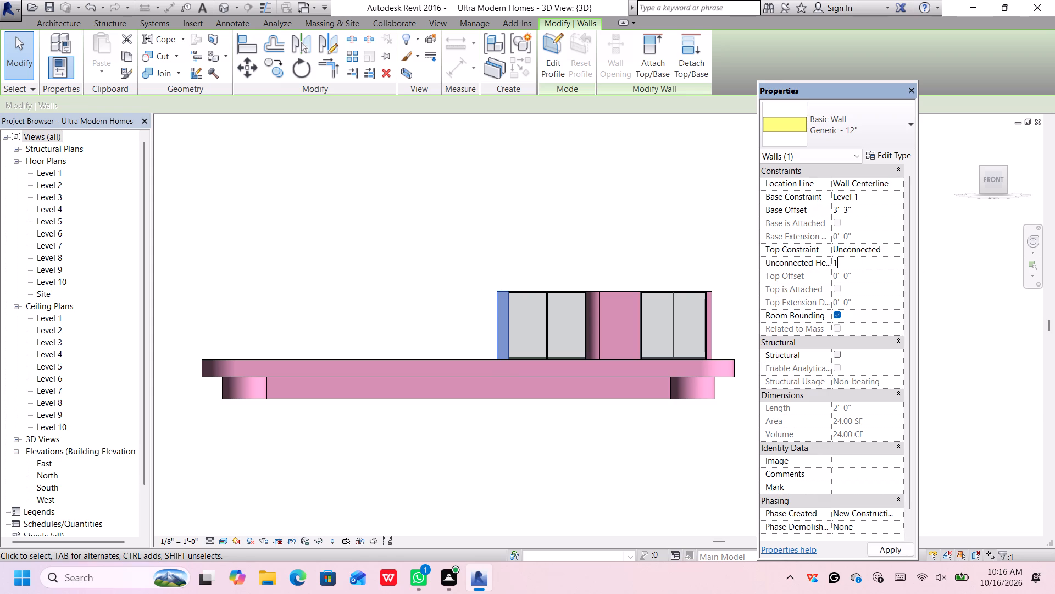
text(5')
key(Return)
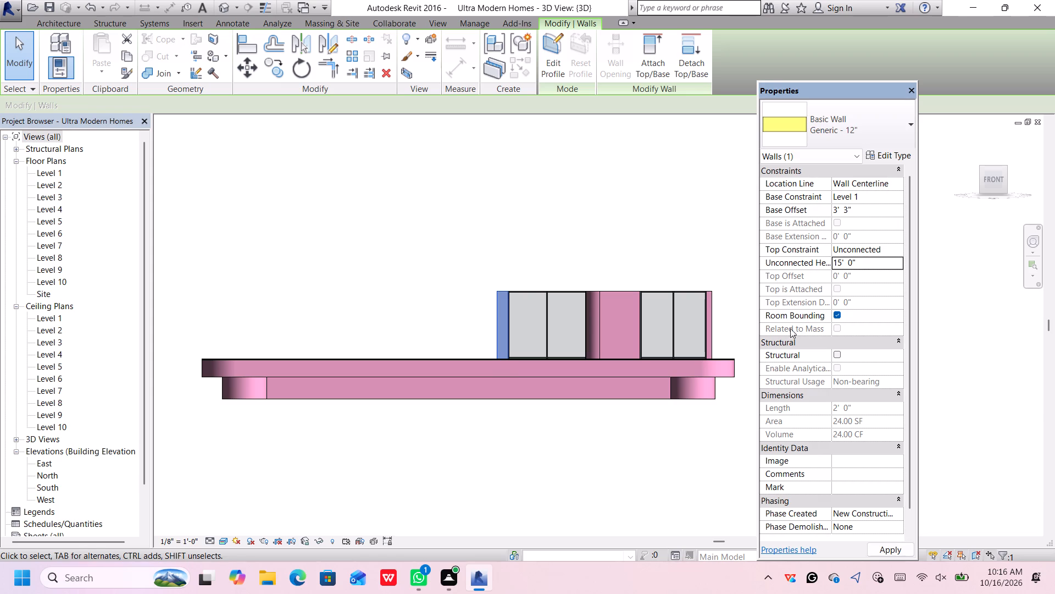
key(Return)
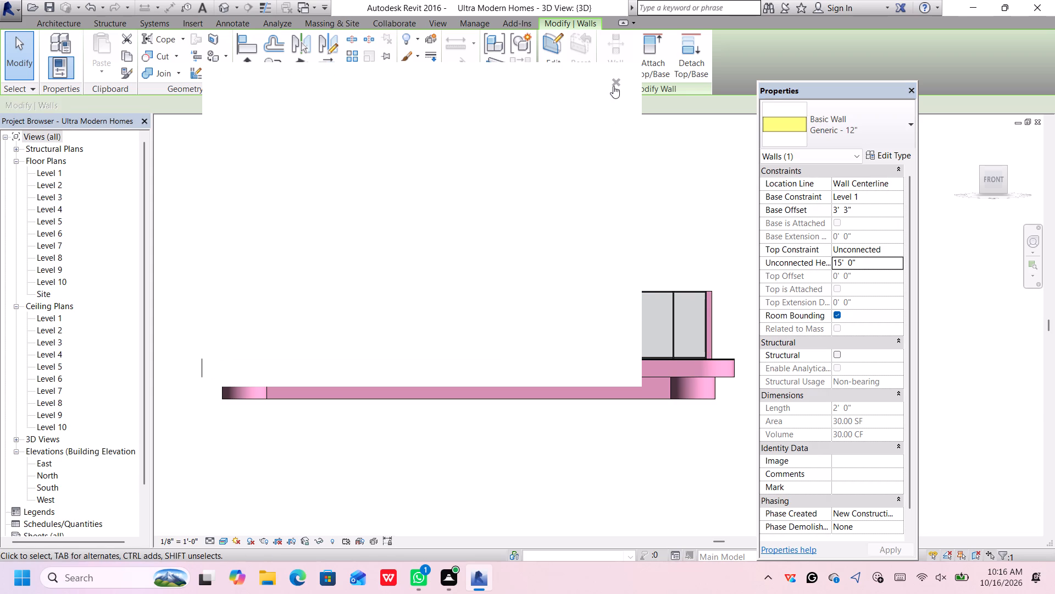
click(617, 81)
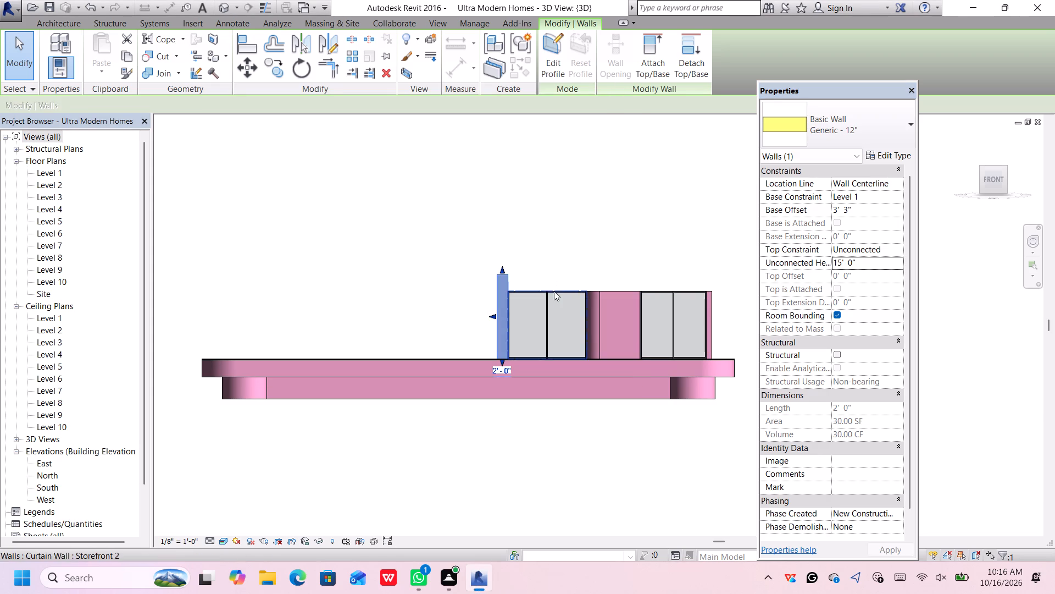
Set the unconnected height of the adjacent 14' Storefront 2 curtain wall to 15' 0".
click(552, 293)
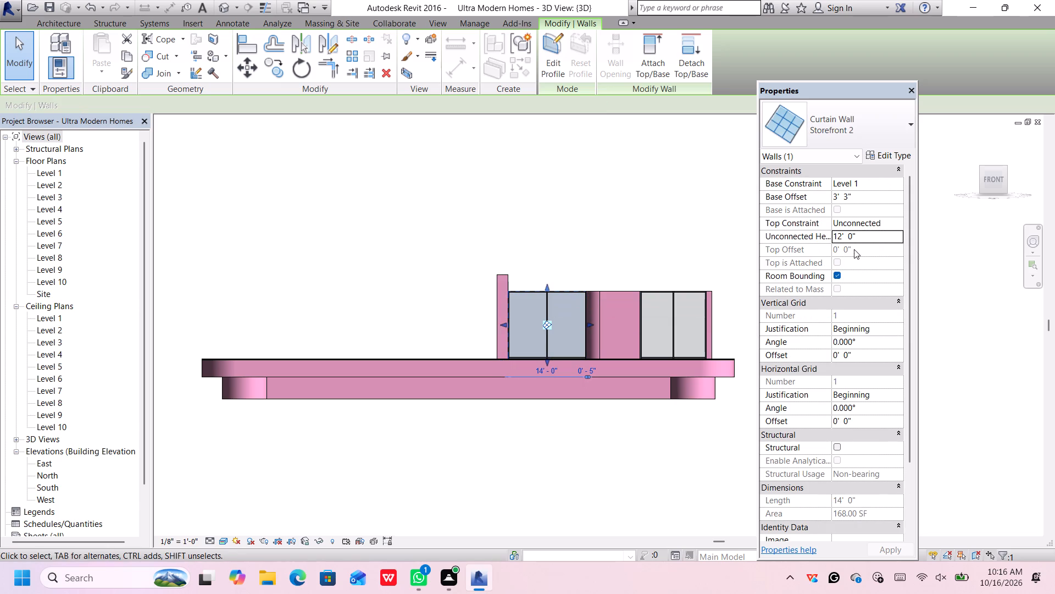
click(864, 232)
key(BackSpace)
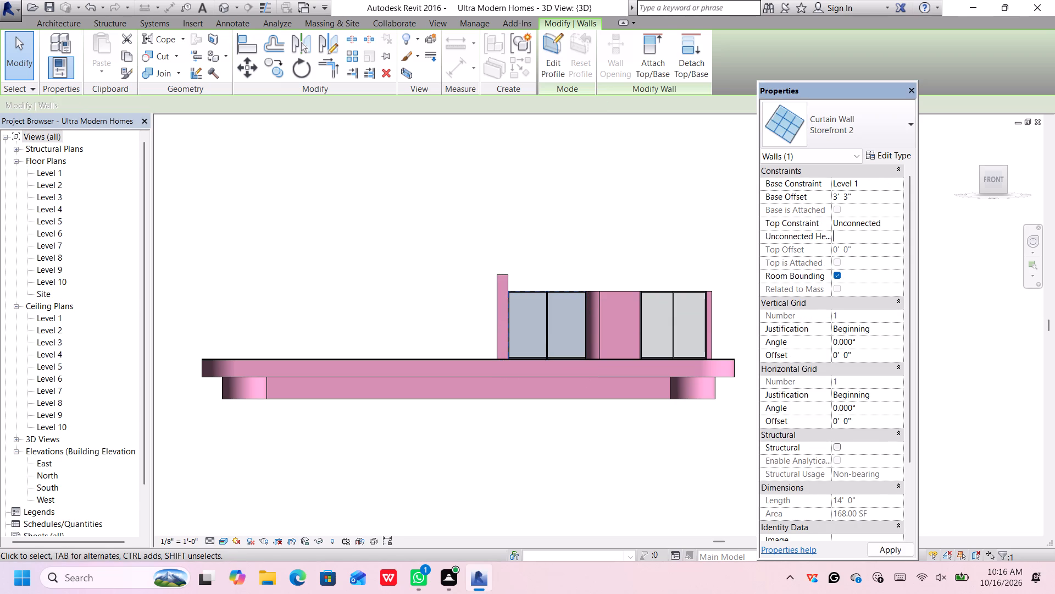
key(1)
text(5')
key(Return)
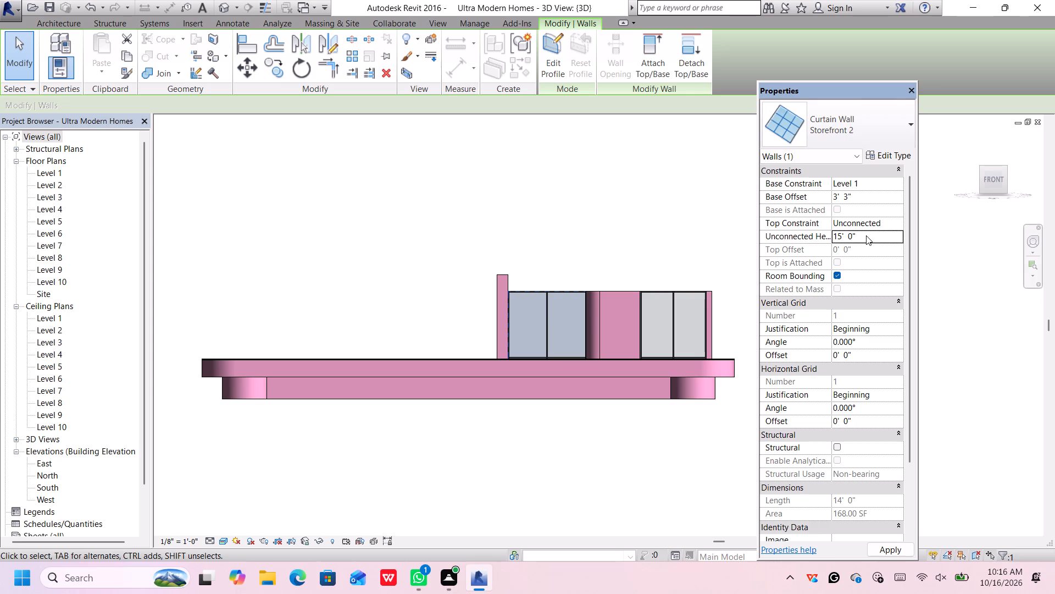
key(Return)
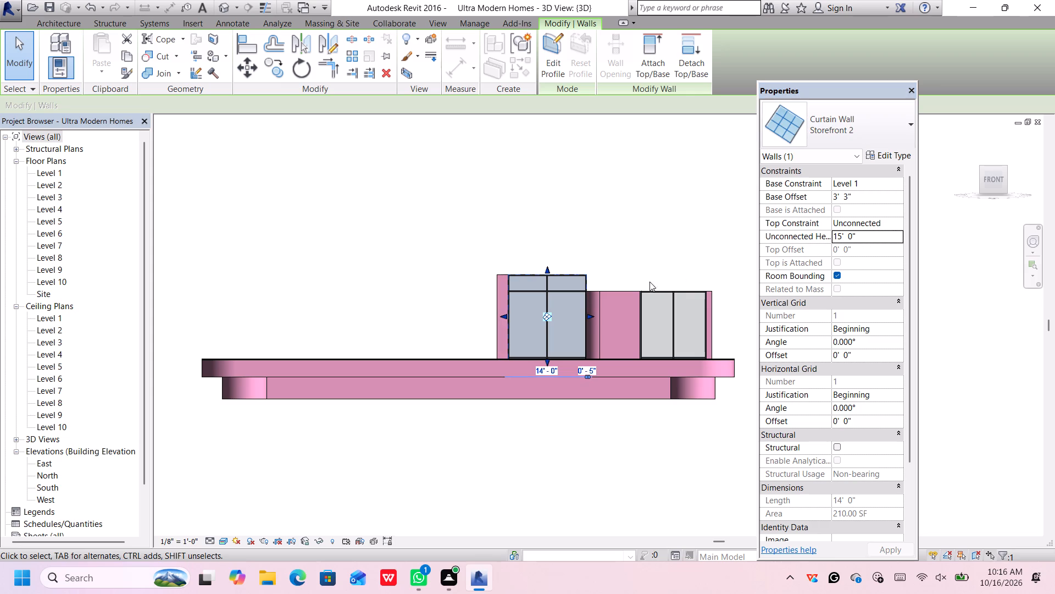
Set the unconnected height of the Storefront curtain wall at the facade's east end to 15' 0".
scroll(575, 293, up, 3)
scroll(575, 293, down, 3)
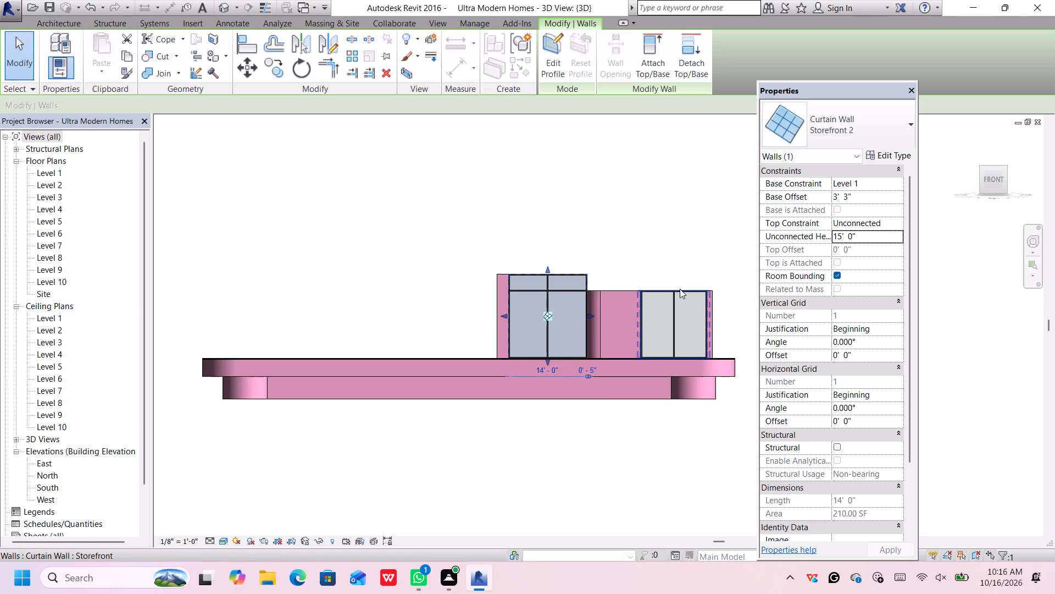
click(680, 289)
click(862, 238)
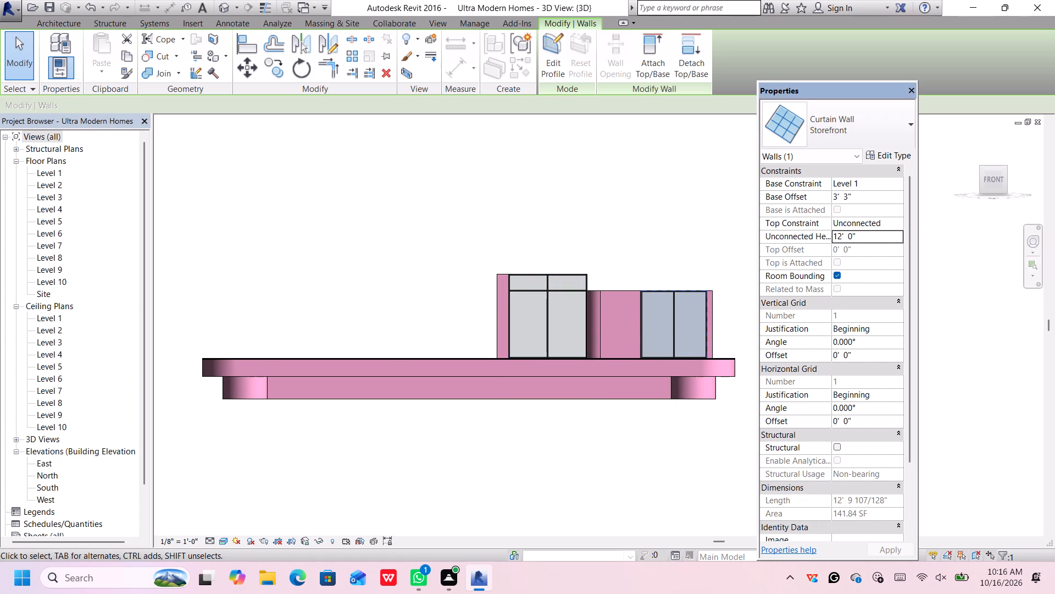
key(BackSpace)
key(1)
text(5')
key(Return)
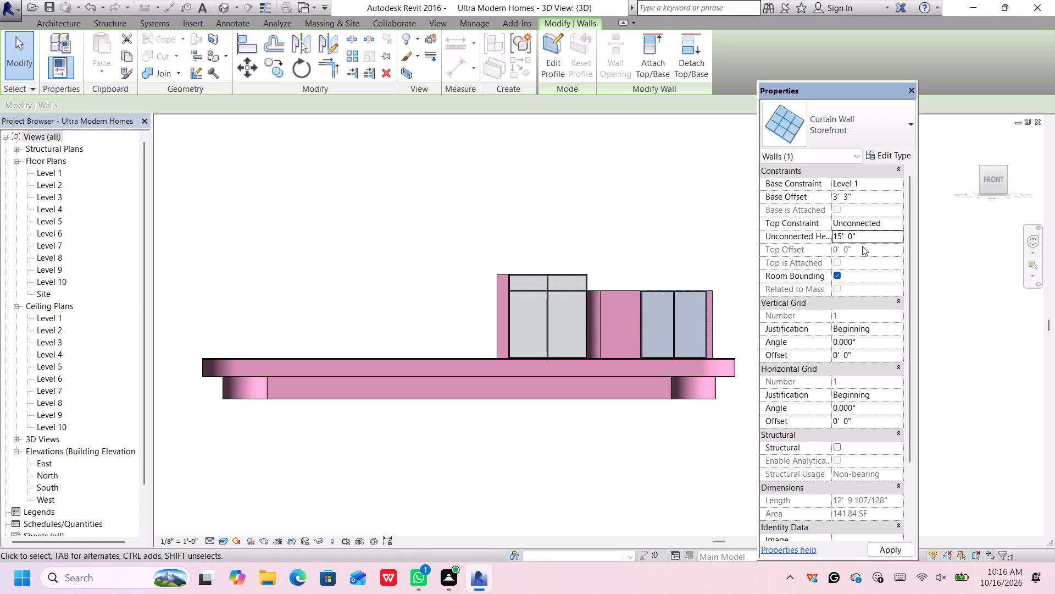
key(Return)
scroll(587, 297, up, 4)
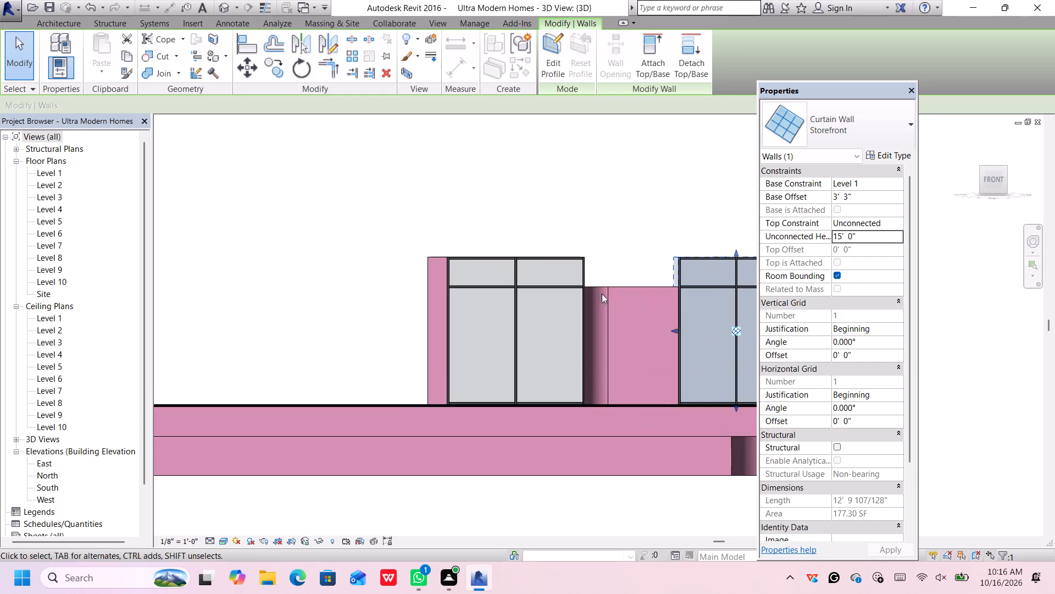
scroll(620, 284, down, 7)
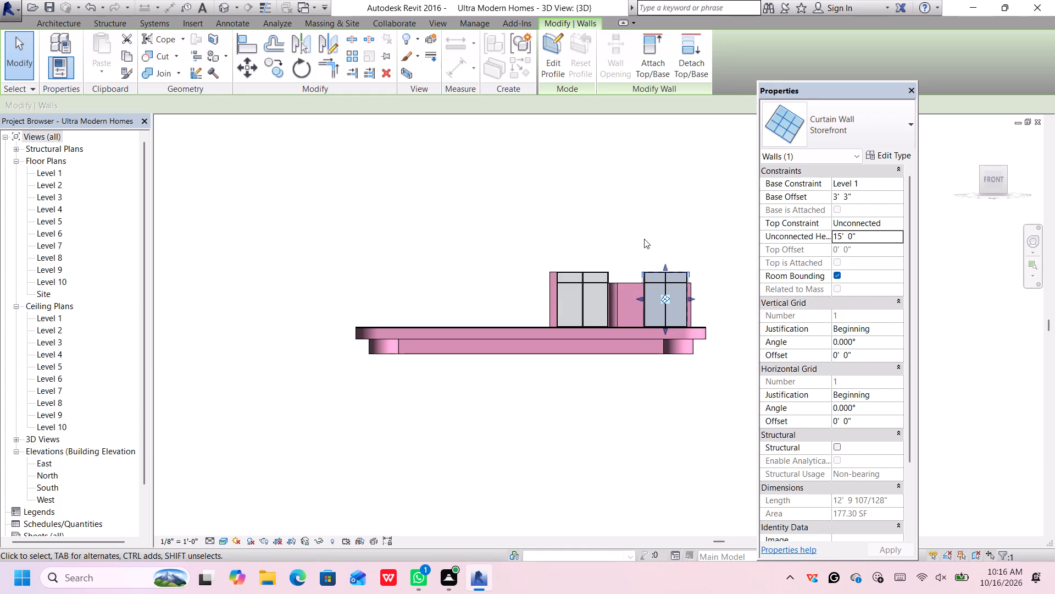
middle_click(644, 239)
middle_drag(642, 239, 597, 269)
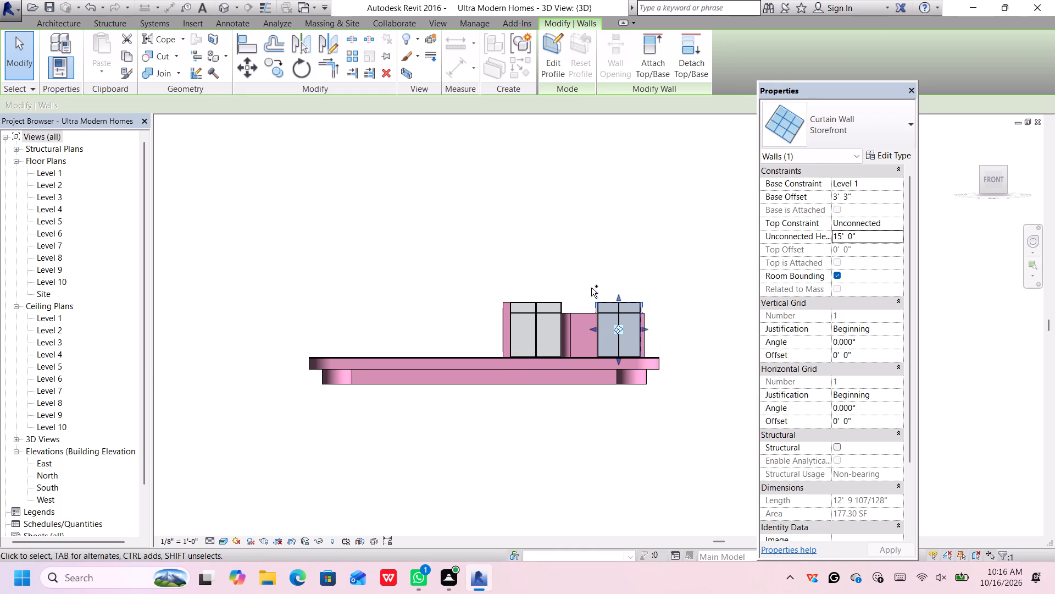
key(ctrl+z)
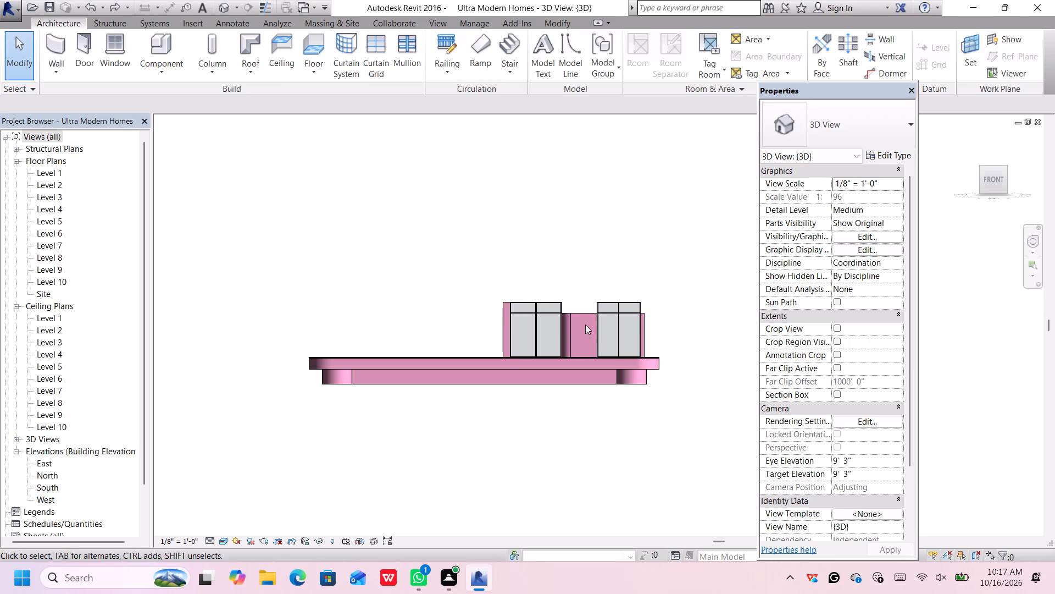
Examine the relative heights of the front facade's walls and storefronts from an angle and straight from the front.
scroll(630, 267, down, 1)
middle_drag(639, 263, 637, 333)
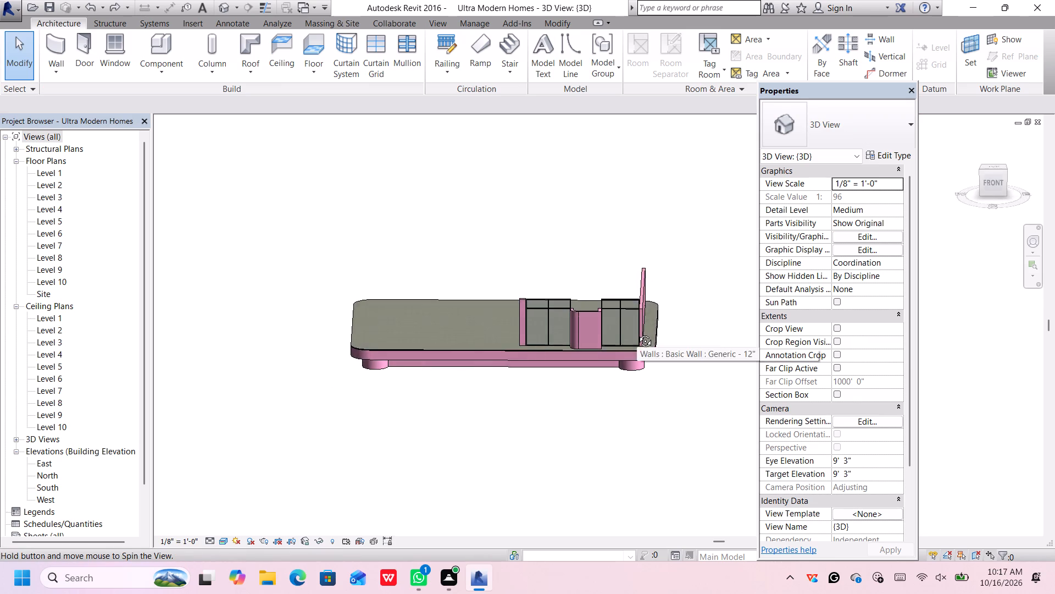
middle_drag(637, 333, 656, 291)
scroll(648, 312, up, 1)
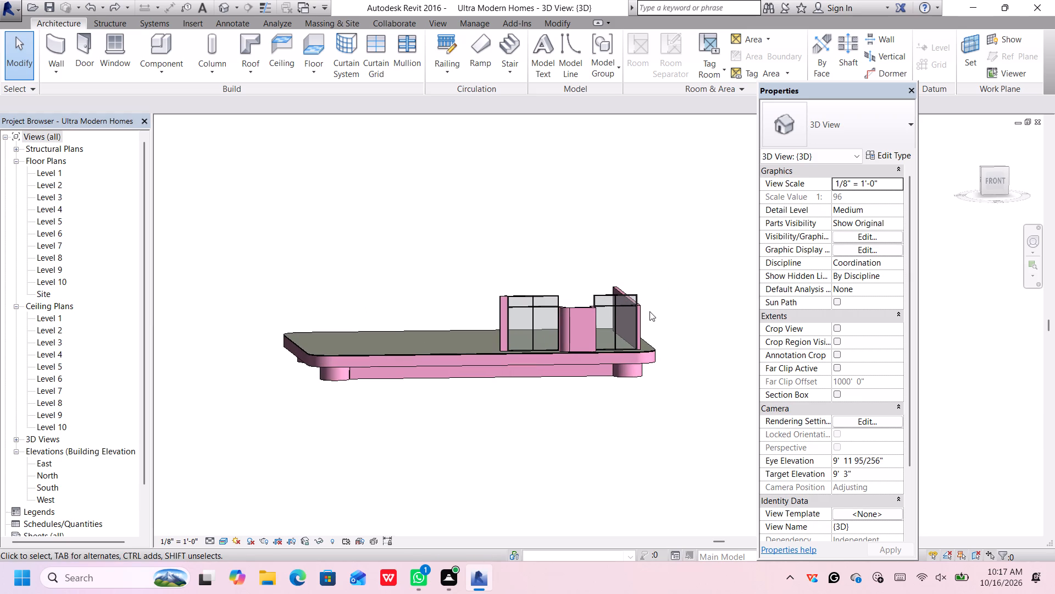
middle_drag(650, 313, 638, 277)
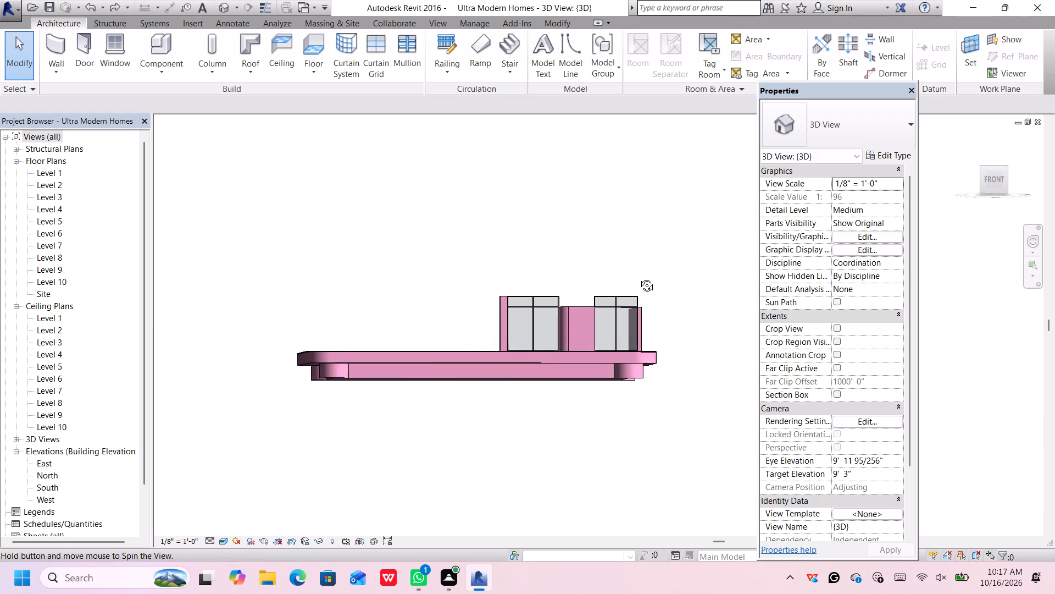
middle_drag(638, 277, 637, 275)
shift+middle_drag(637, 275, 638, 299)
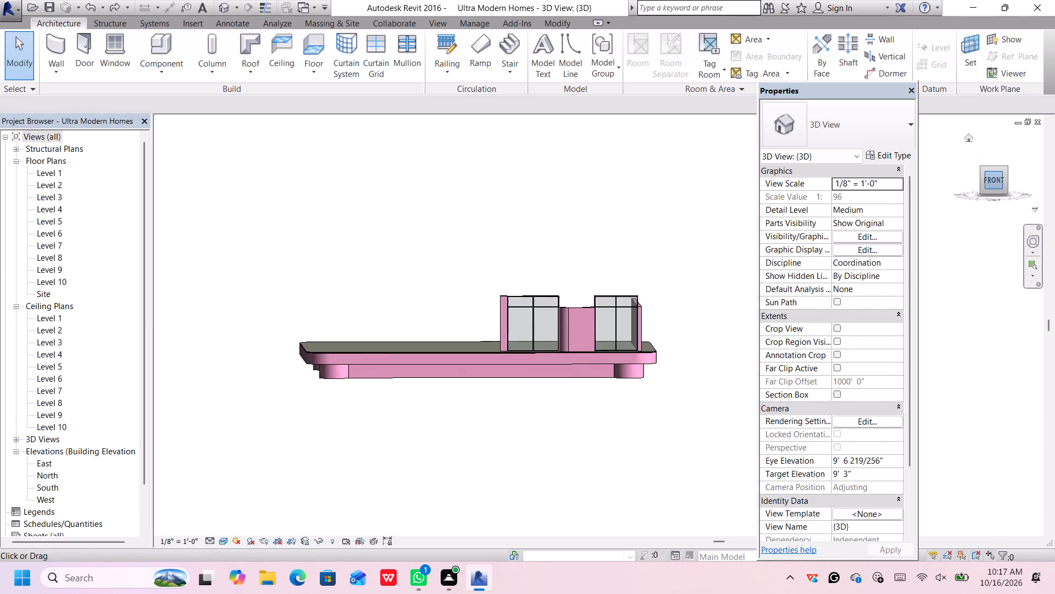
click(996, 179)
scroll(703, 316, down, 1)
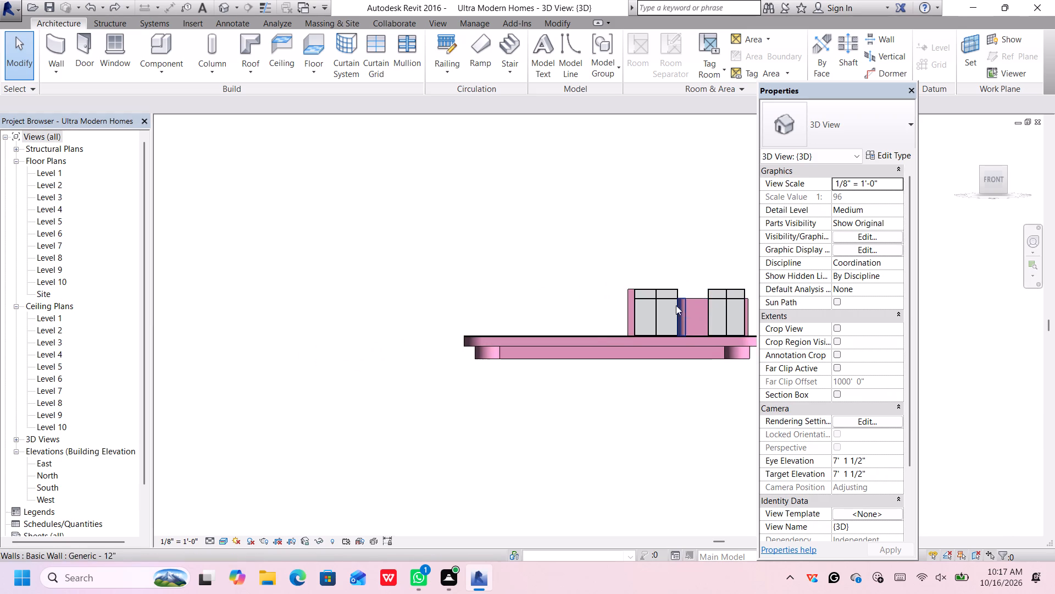
middle_drag(662, 302, 563, 320)
middle_click(563, 320)
scroll(692, 306, up, 2)
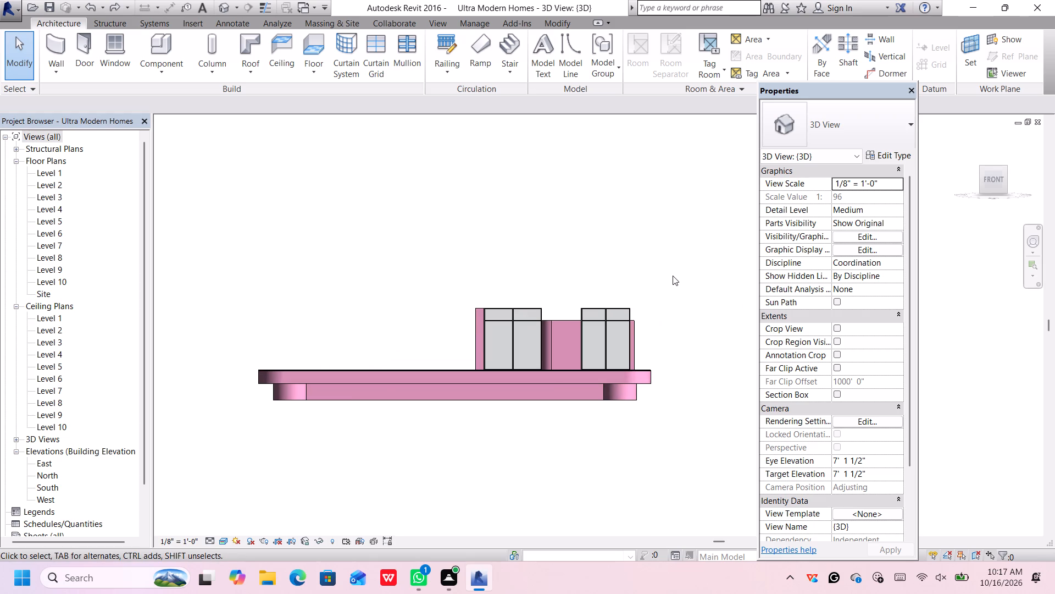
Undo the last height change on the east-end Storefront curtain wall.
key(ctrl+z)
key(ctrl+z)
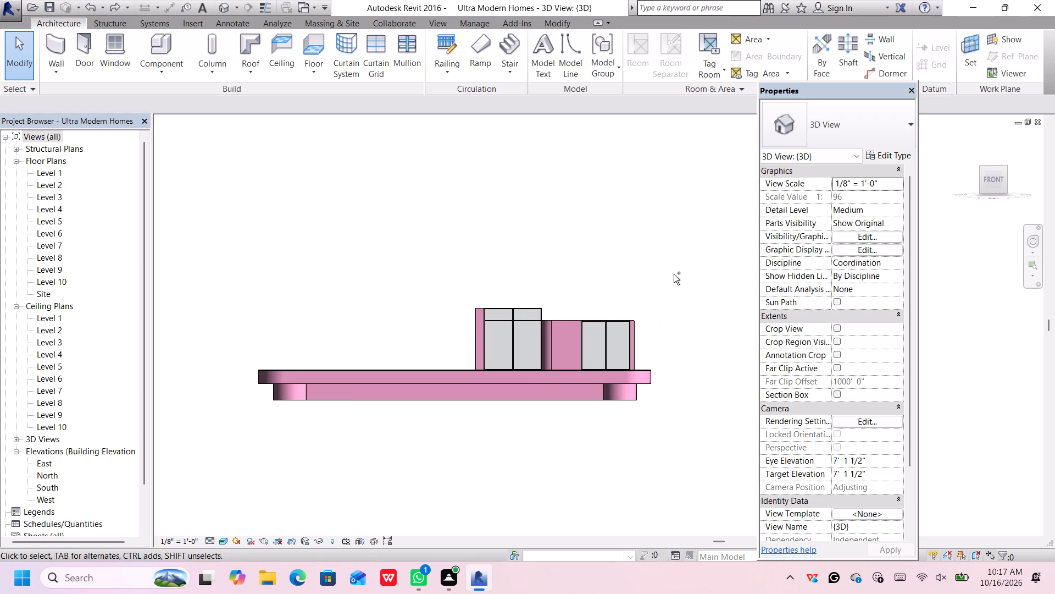
Undo the previous height changes on the Storefront 2 curtain wall in the front facade.
key(ctrl+z)
key(ctrl+z)
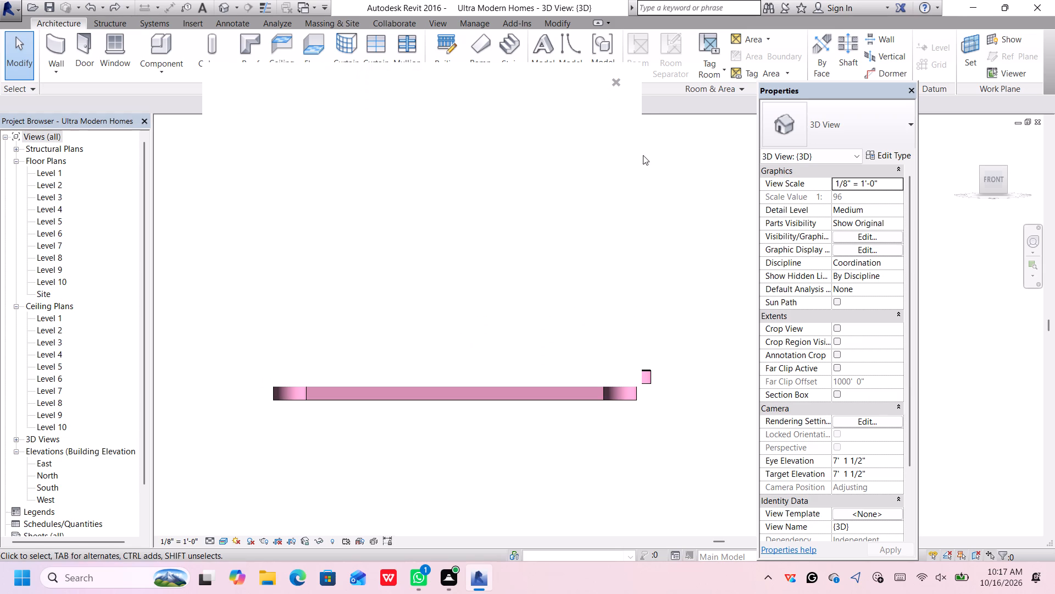
click(617, 79)
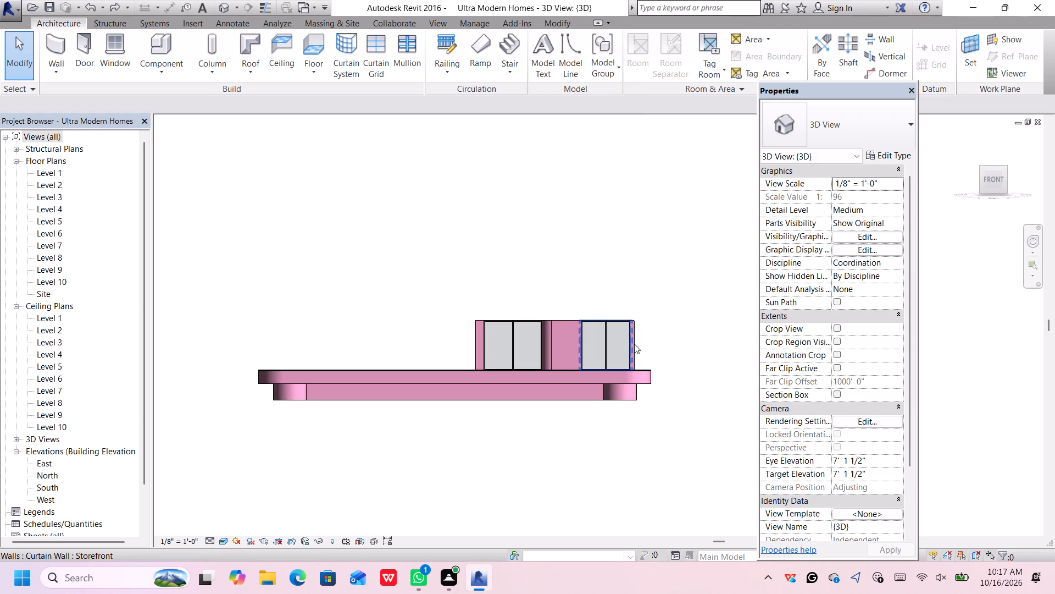
scroll(640, 308, up, 3)
scroll(642, 306, down, 3)
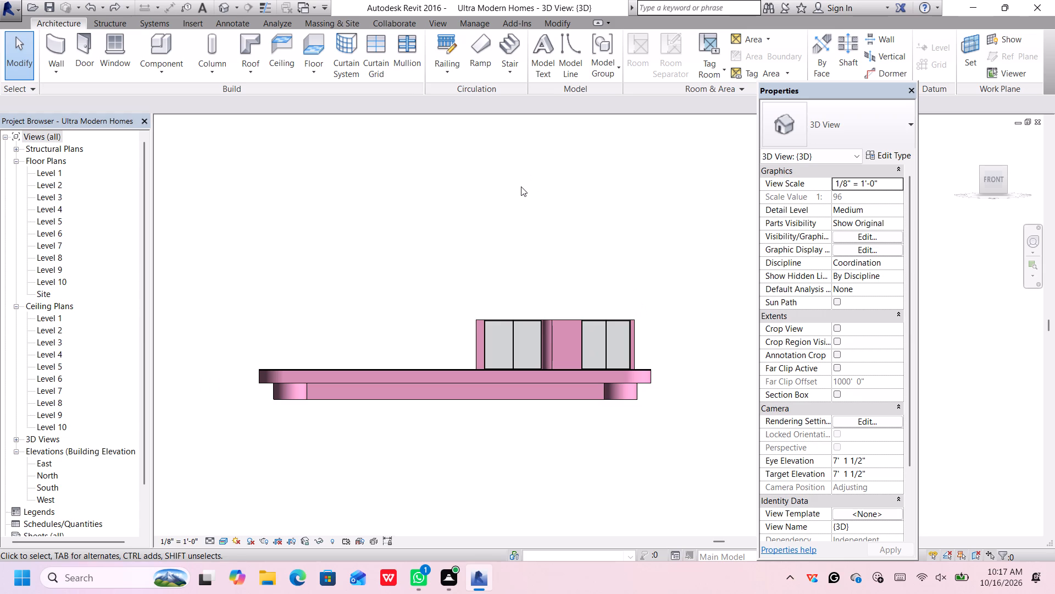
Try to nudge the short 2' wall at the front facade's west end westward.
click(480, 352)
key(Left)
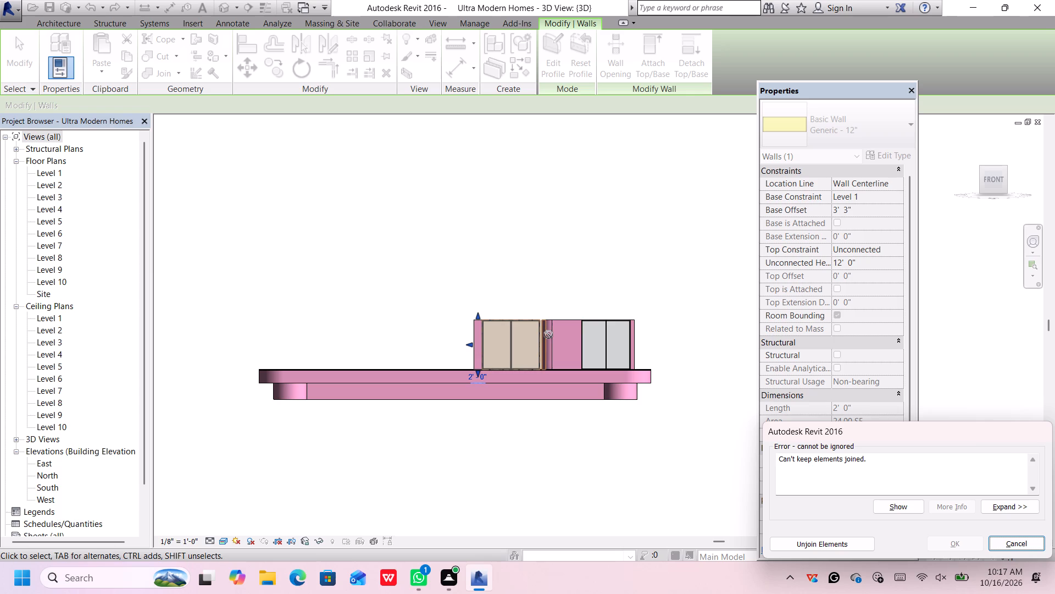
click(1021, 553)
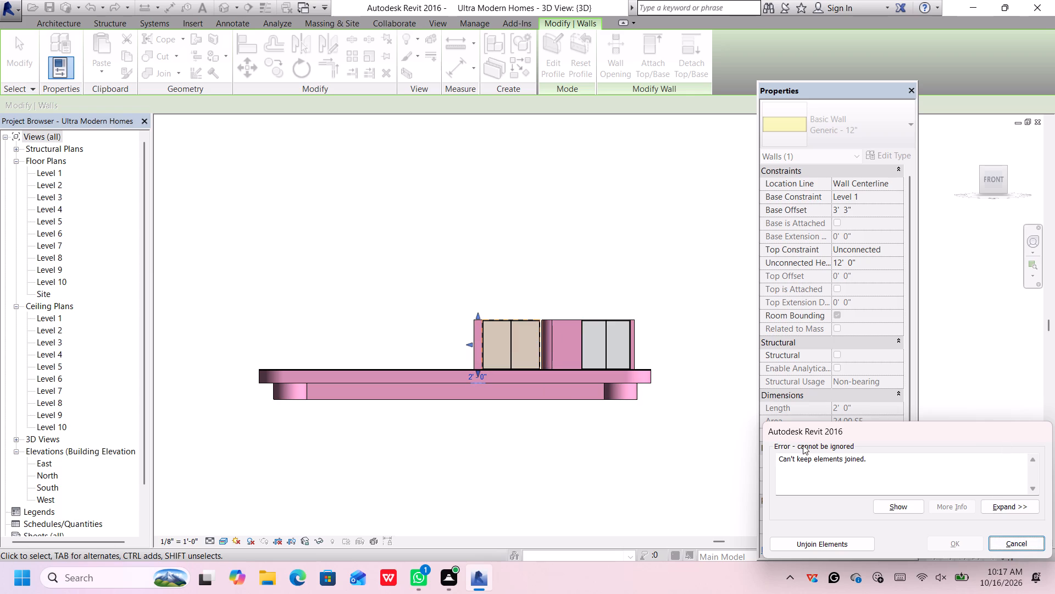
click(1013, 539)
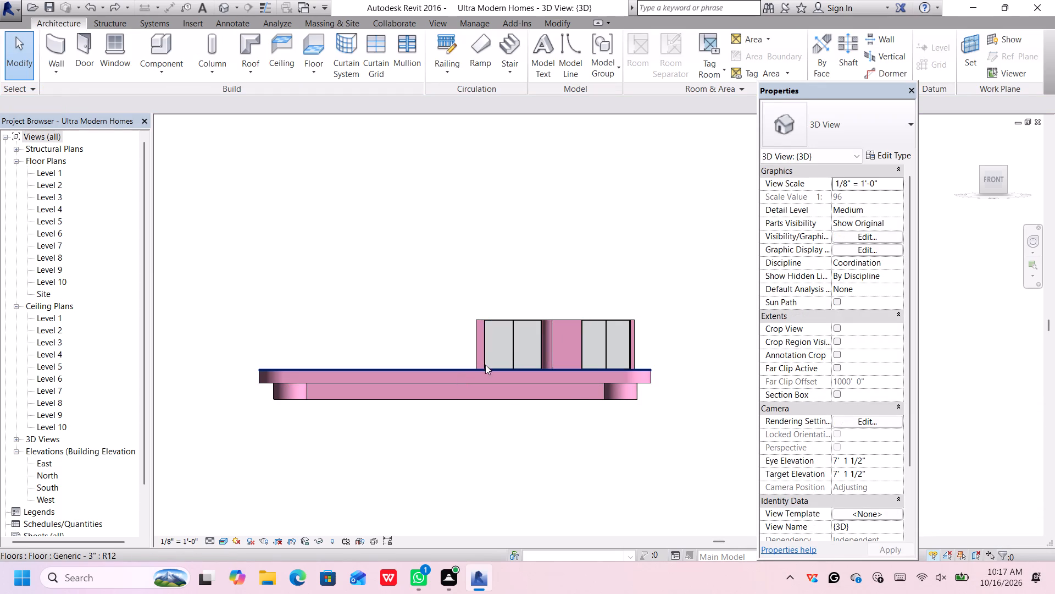
Nudge the curved Generic - 12" wall just east of Storefront 2 slightly westward.
click(545, 324)
key(Left)
key(Left)
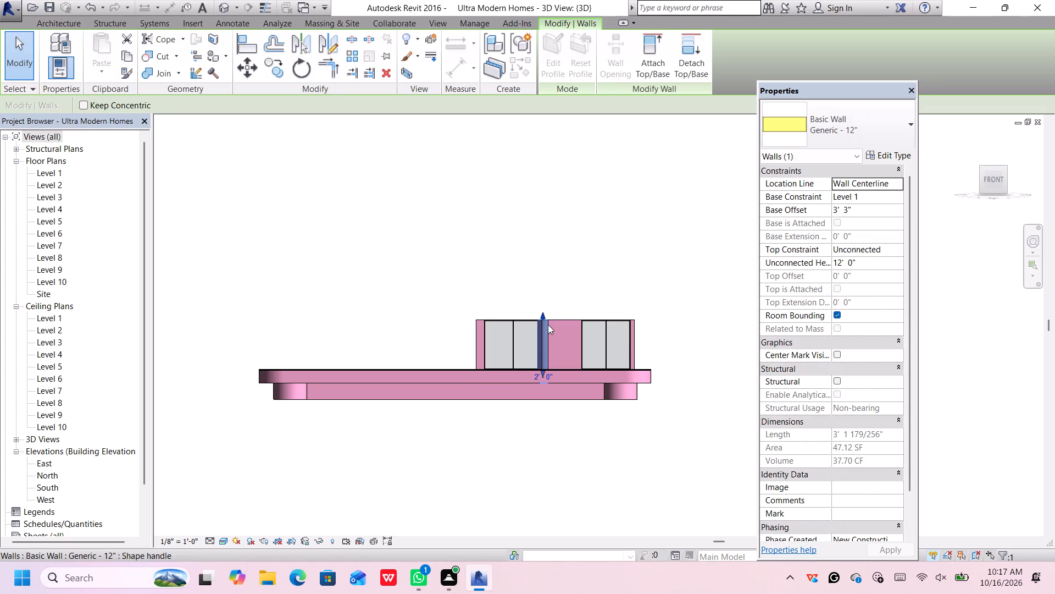
scroll(537, 340, up, 6)
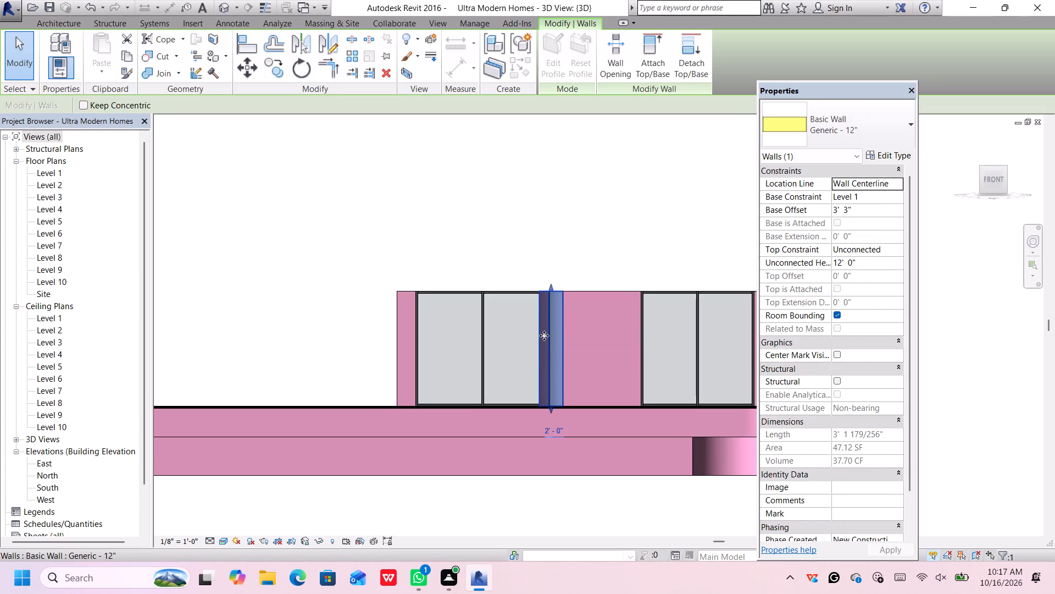
scroll(544, 335, down, 3)
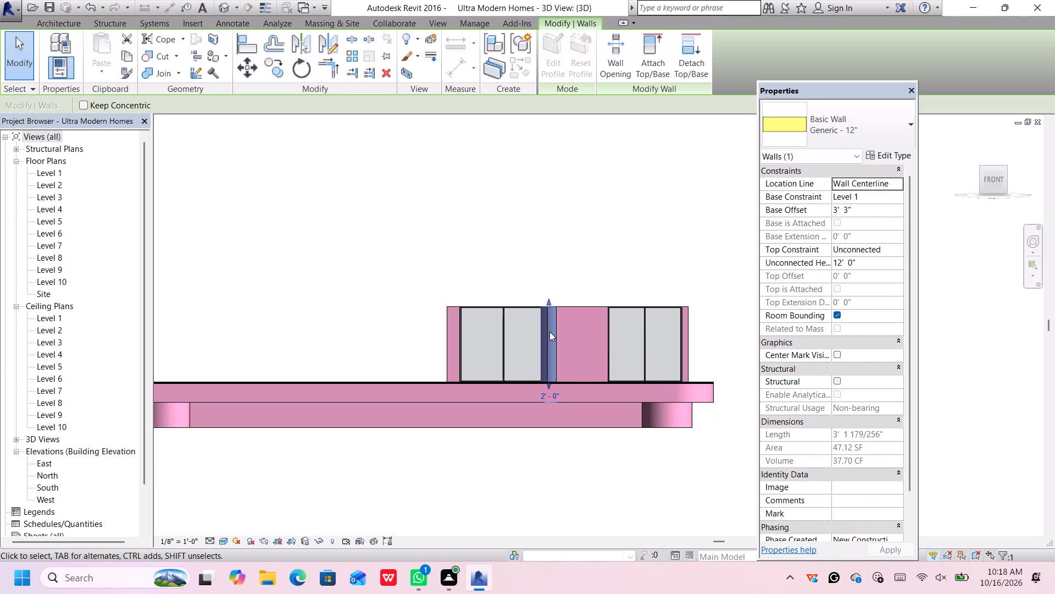
key(Right)
click(530, 280)
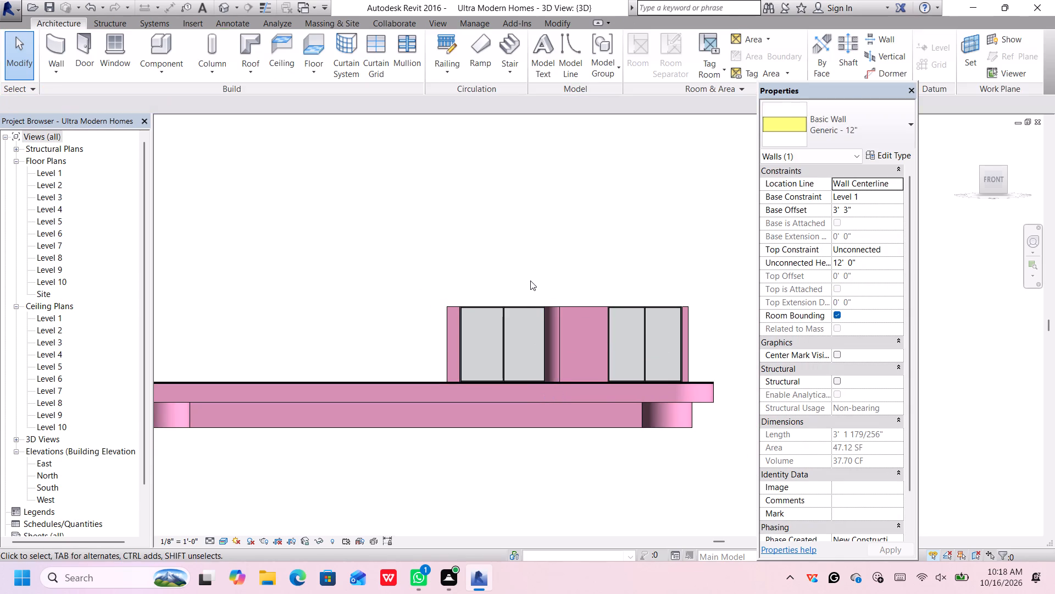
Nudge the 14' Storefront 2 curtain wall slightly westward, away from the curved wall.
click(528, 306)
key(Left)
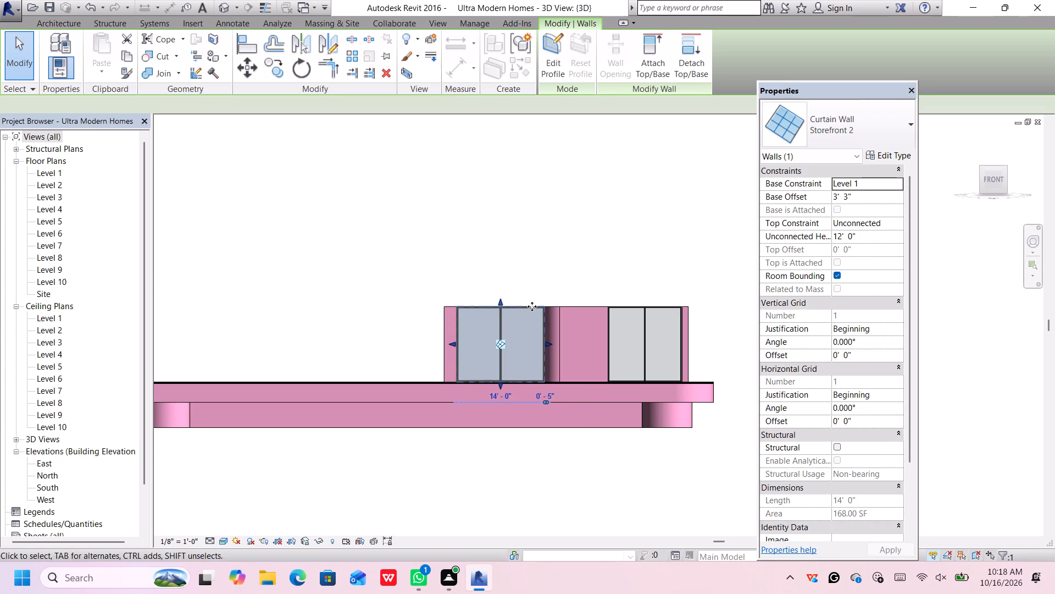
key(Left)
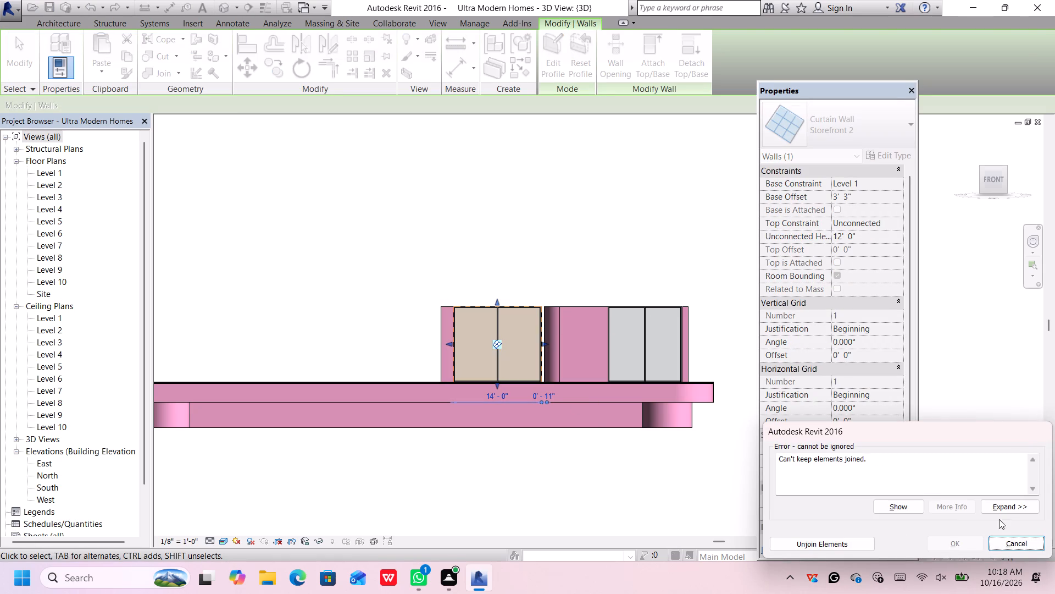
click(1009, 543)
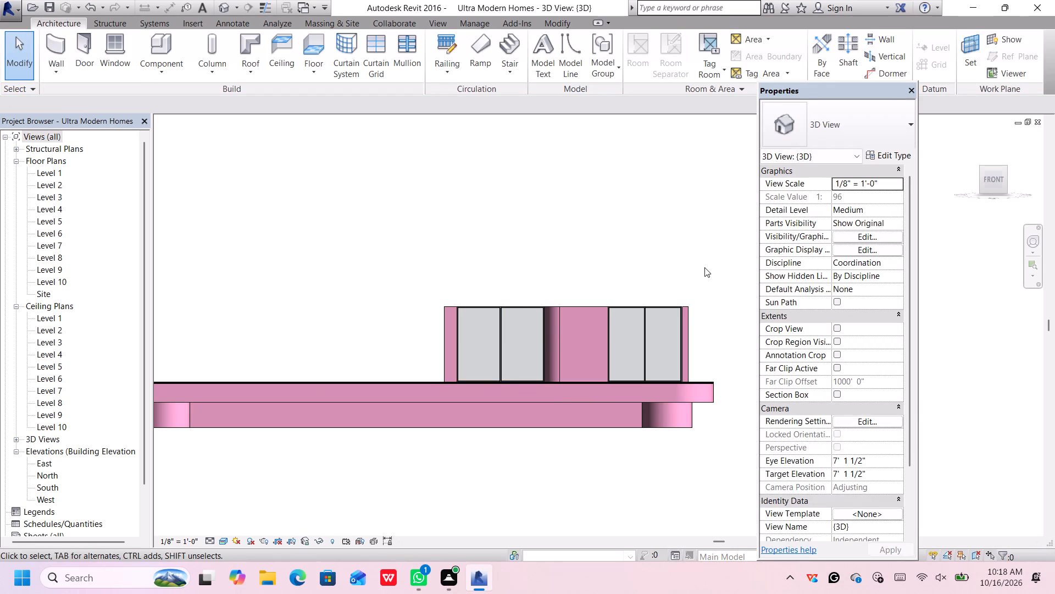
Set the vertical grid spacing of the east-end Storefront curtain wall type to 7' 0".
scroll(707, 272, down, 2)
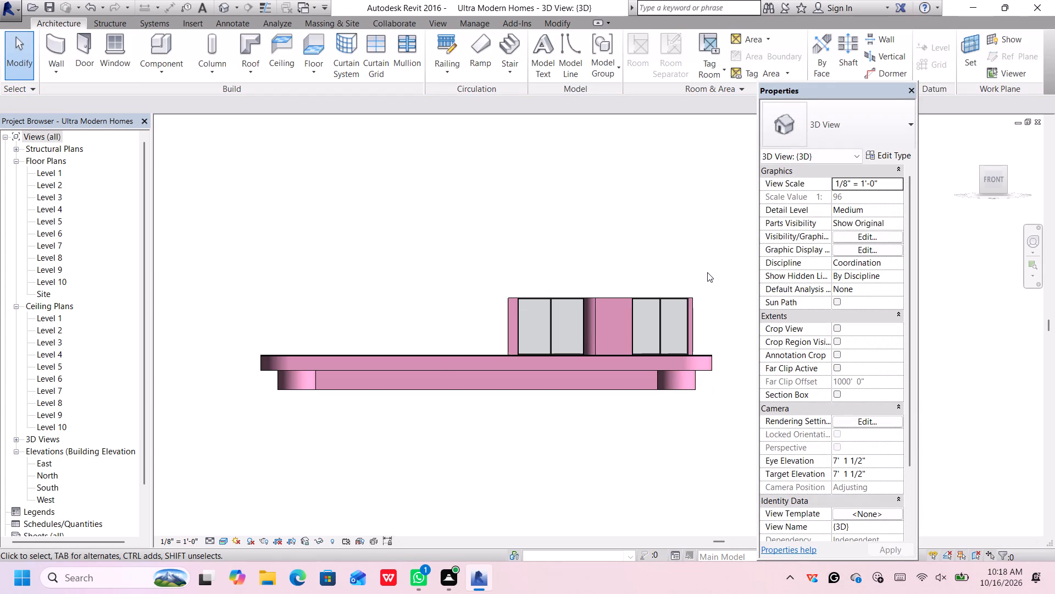
scroll(707, 272, up, 1)
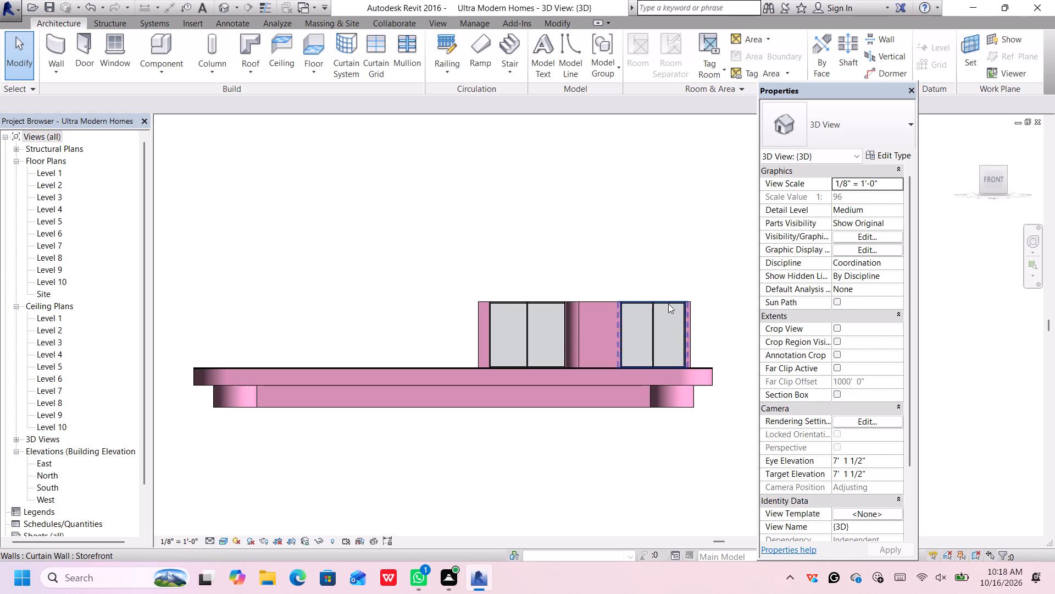
click(668, 304)
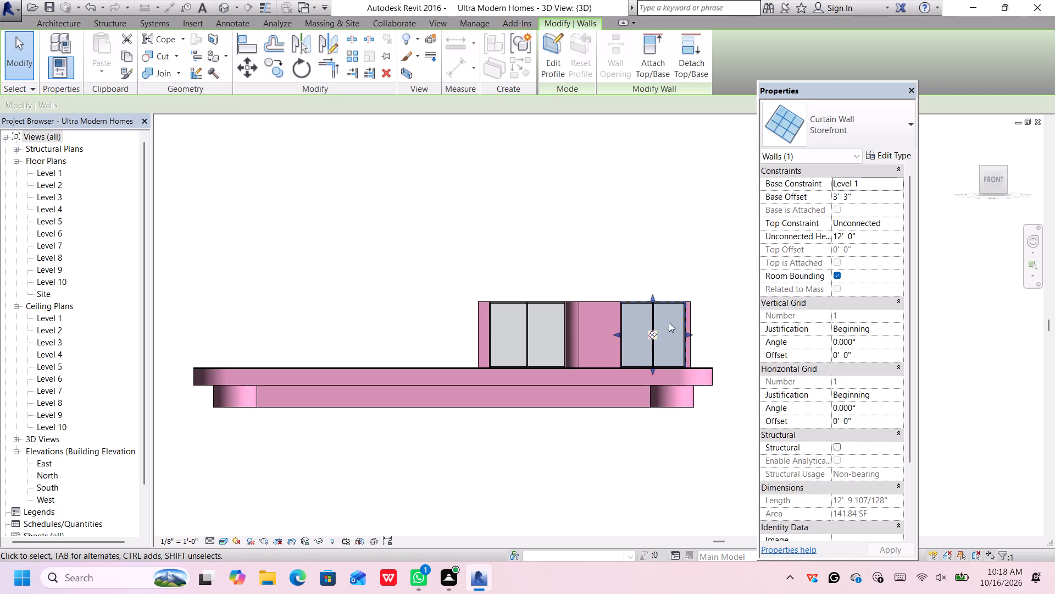
click(890, 155)
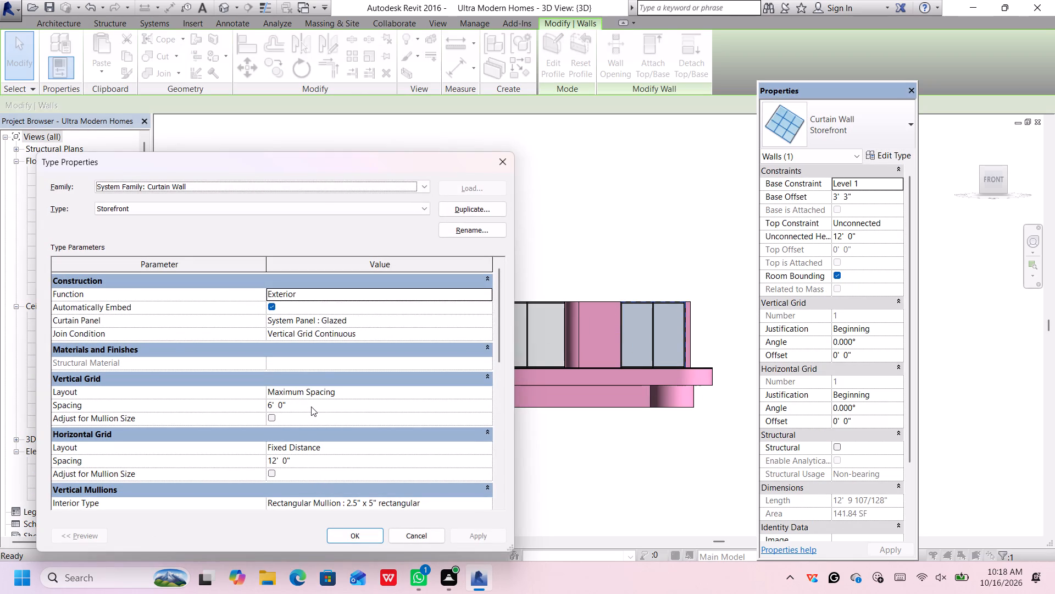
click(311, 406)
key(BackSpace)
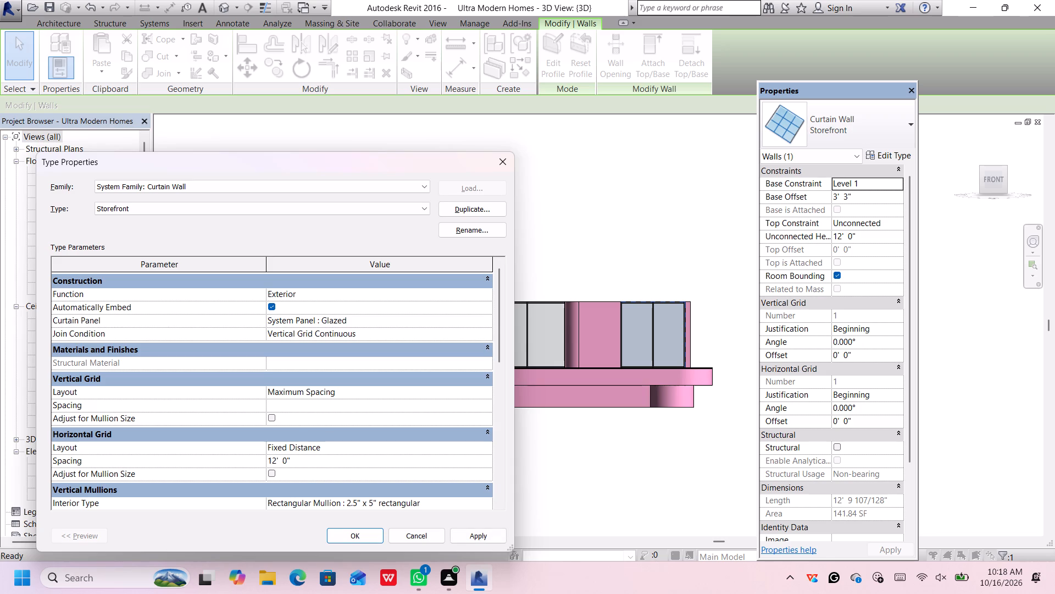
text(7')
key(Return)
click(358, 539)
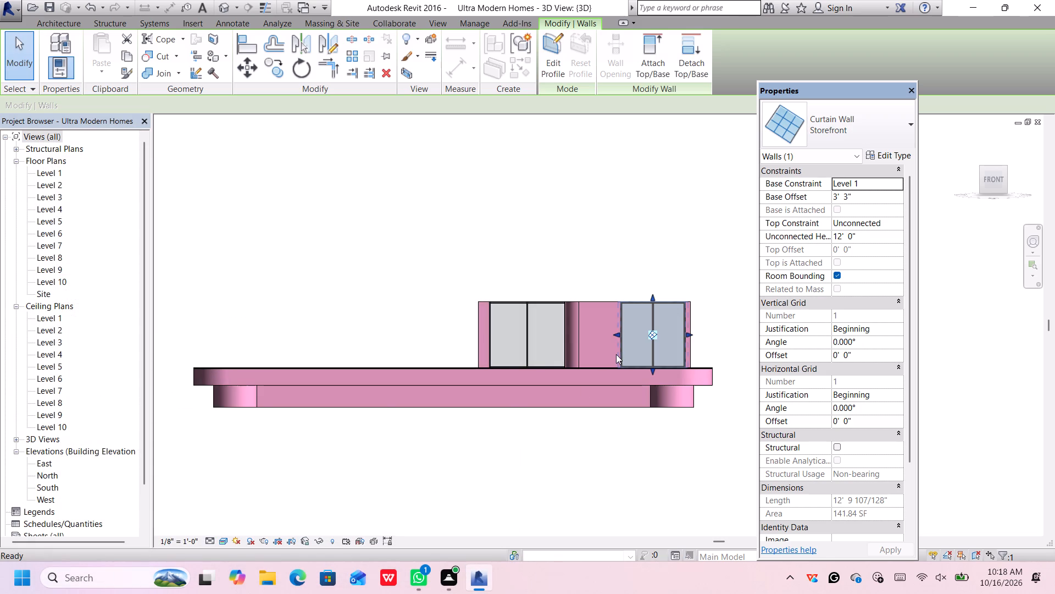
Nudge the 4' return wall at the east storefront's west edge westward, about 14' 0" from the east end and 7' 11" from the curved wall.
key(Left)
scroll(619, 343, up, 3)
click(604, 335)
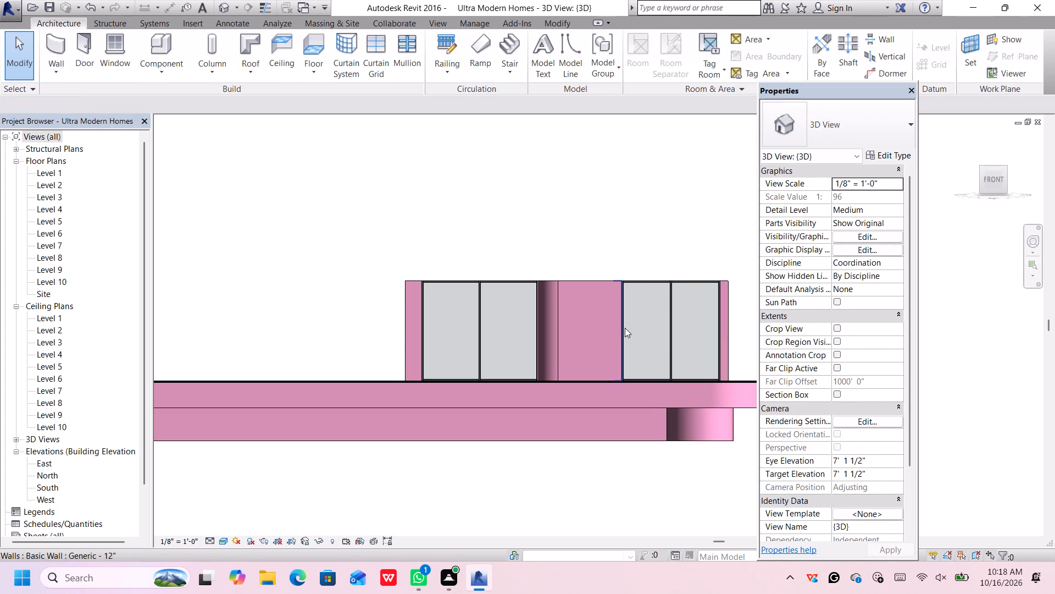
click(621, 329)
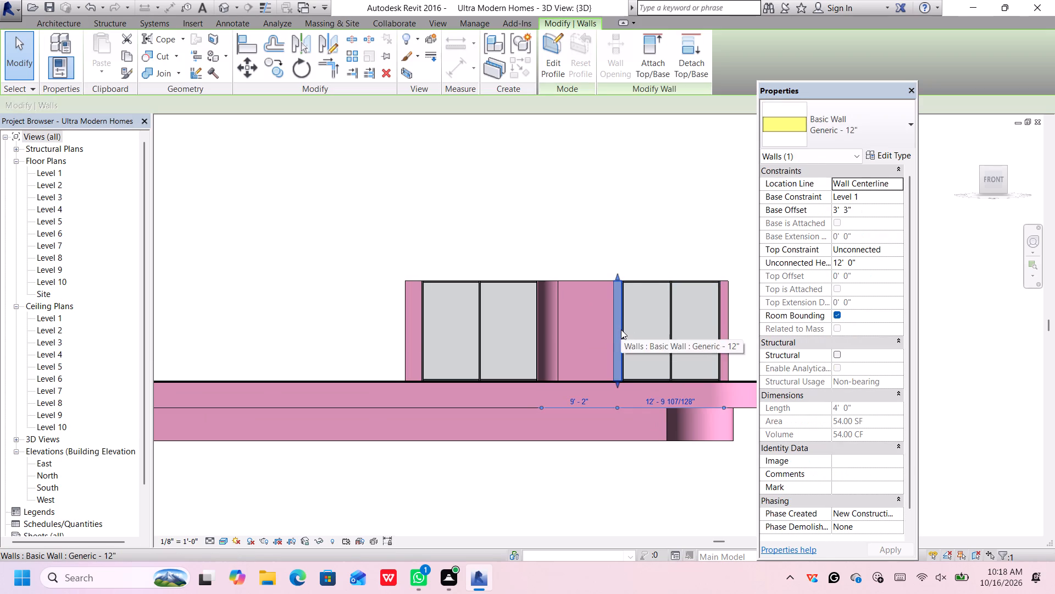
scroll(628, 348, up, 2)
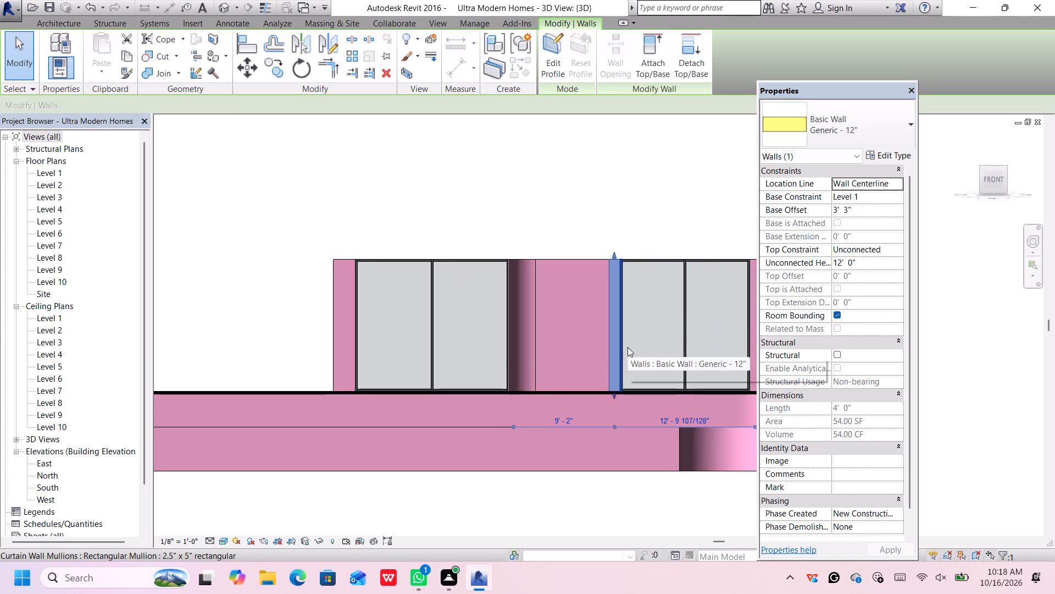
key(Left)
scroll(628, 347, down, 3)
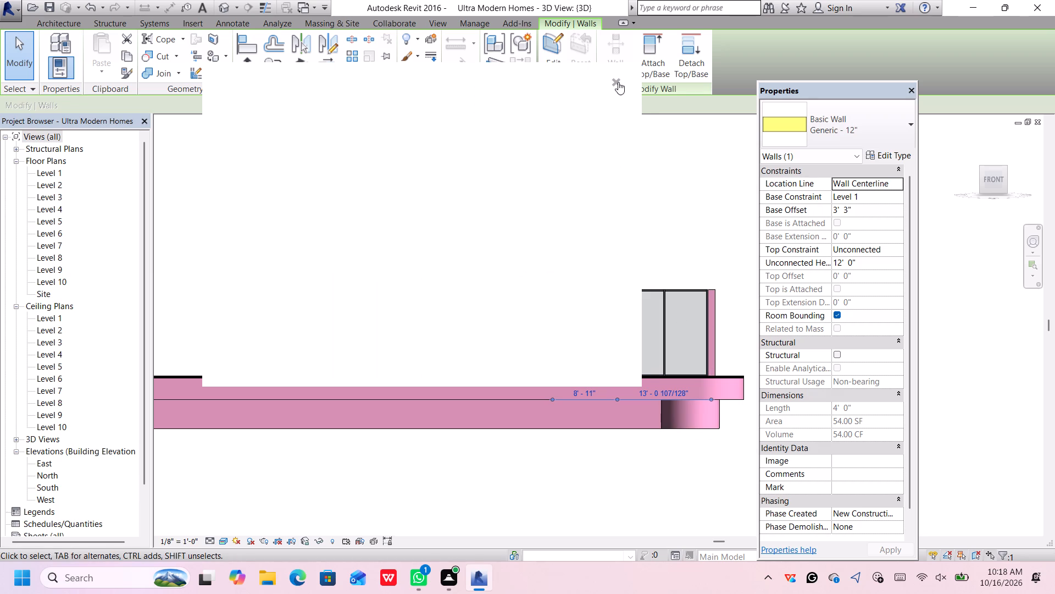
click(617, 82)
key(Left)
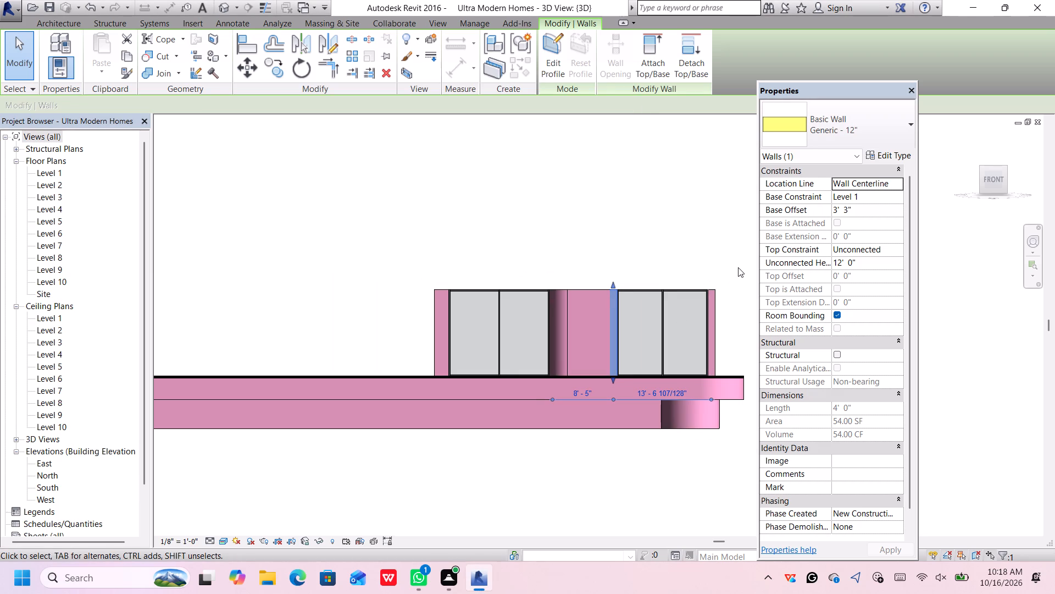
key(Left)
scroll(704, 312, down, 1)
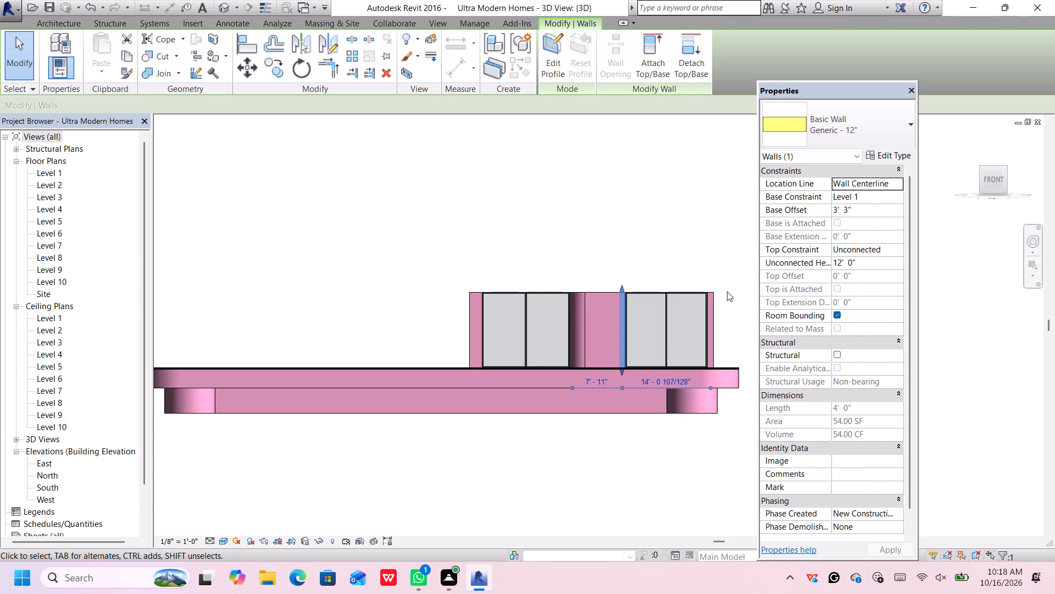
click(727, 291)
Nudge the curved wall between the two storefronts one more increment westward.
scroll(607, 306, up, 2)
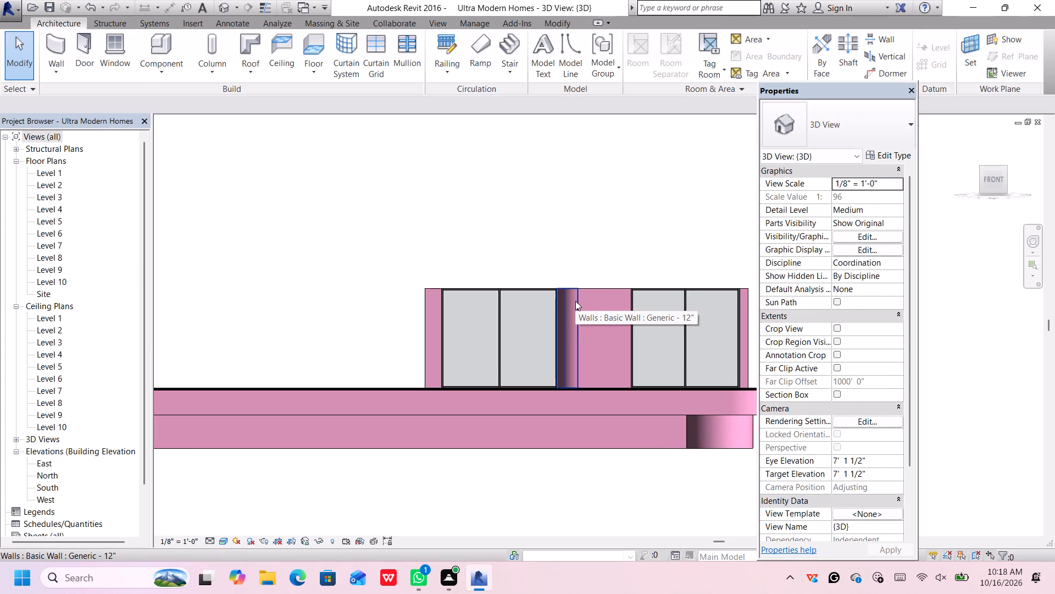
click(575, 300)
key(Left)
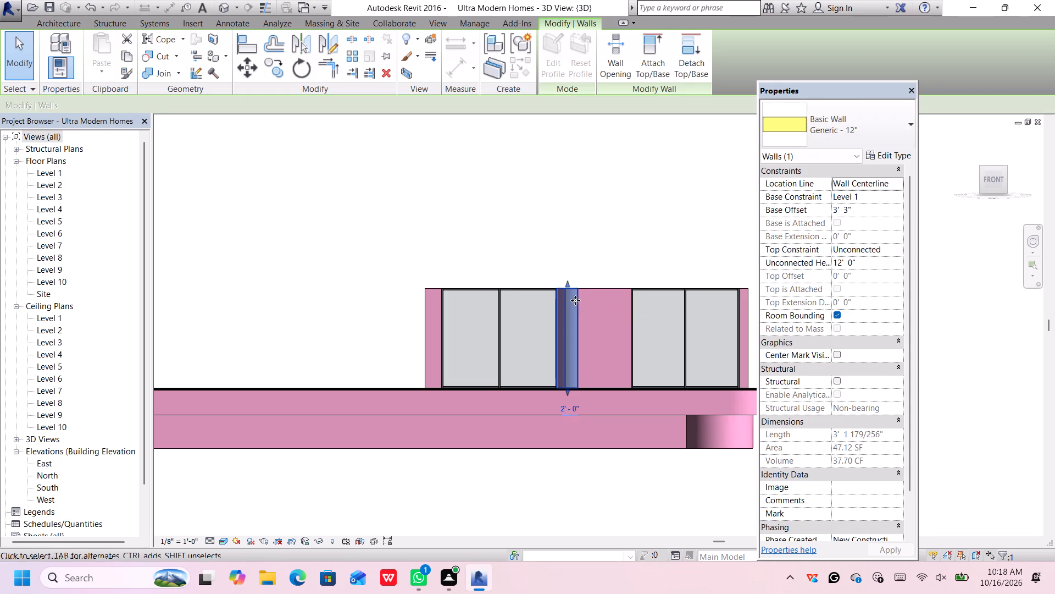
click(598, 265)
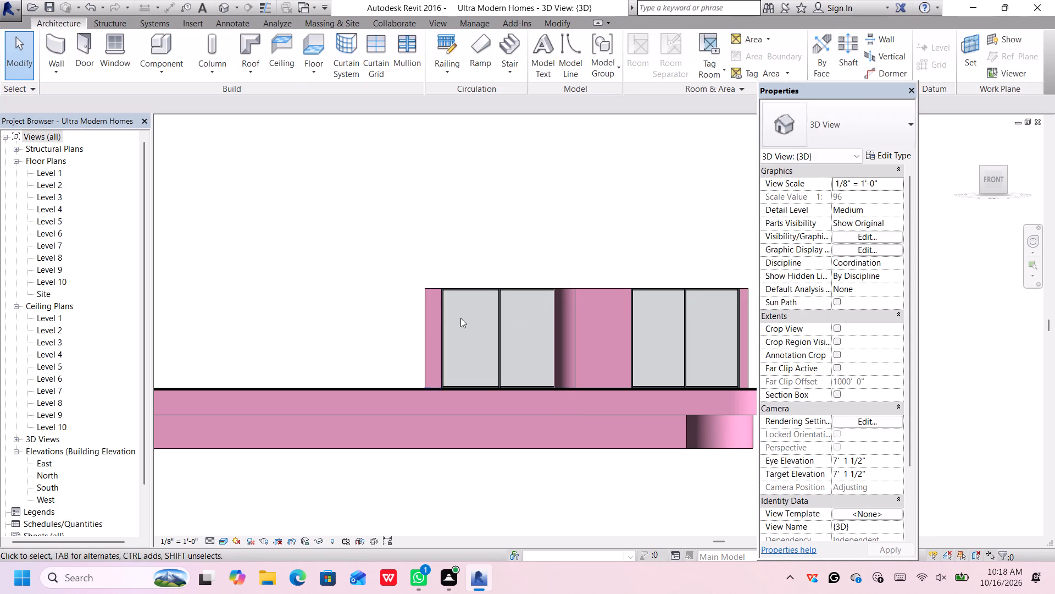
Nudge the Storefront 2 curtain wall one more increment westward to follow the curved wall.
click(480, 284)
key(Left)
scroll(559, 276, down, 1)
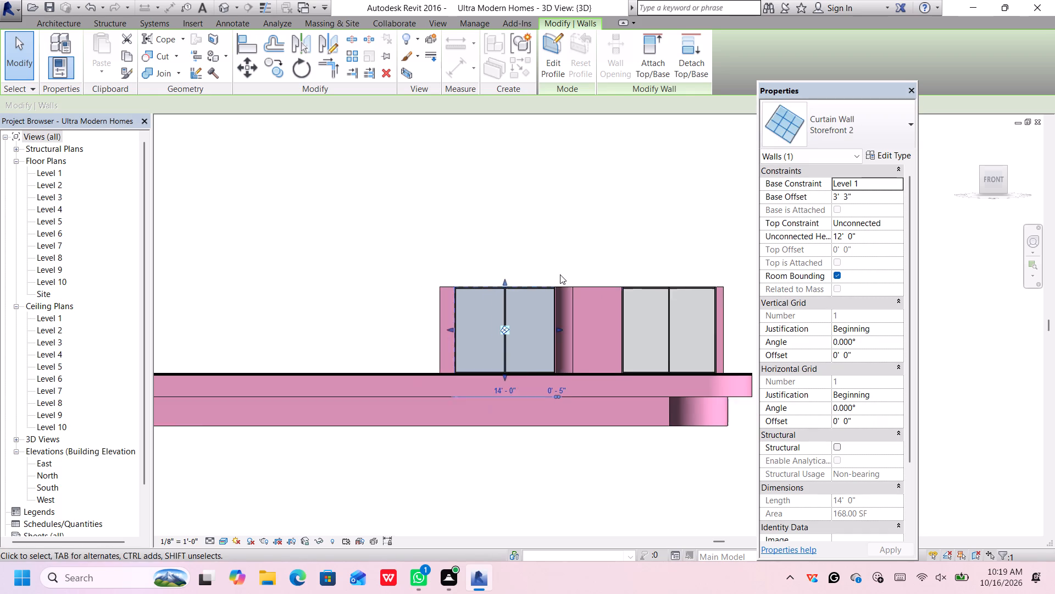
scroll(560, 274, down, 2)
click(541, 444)
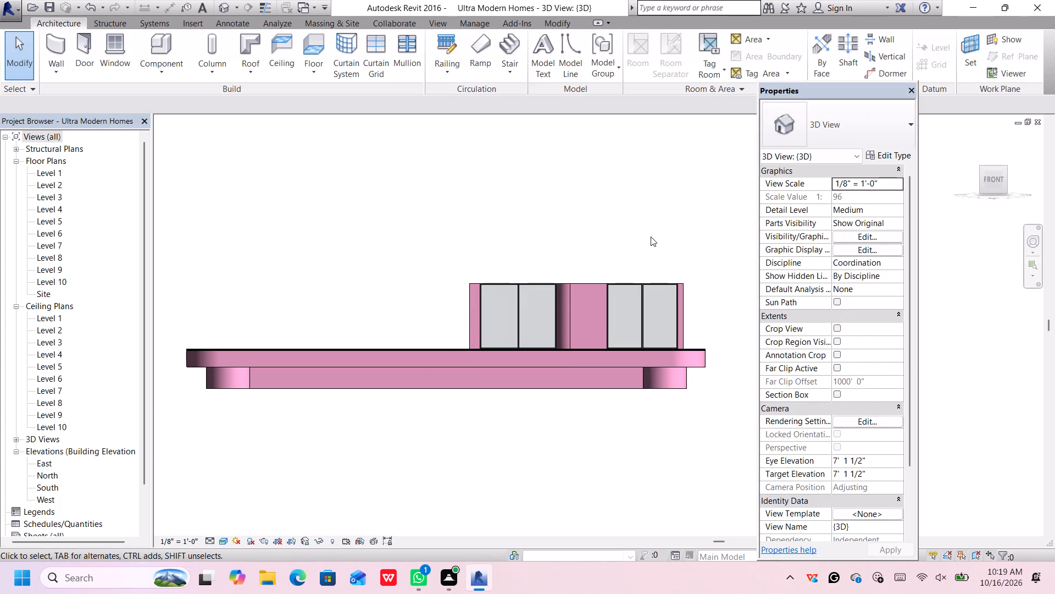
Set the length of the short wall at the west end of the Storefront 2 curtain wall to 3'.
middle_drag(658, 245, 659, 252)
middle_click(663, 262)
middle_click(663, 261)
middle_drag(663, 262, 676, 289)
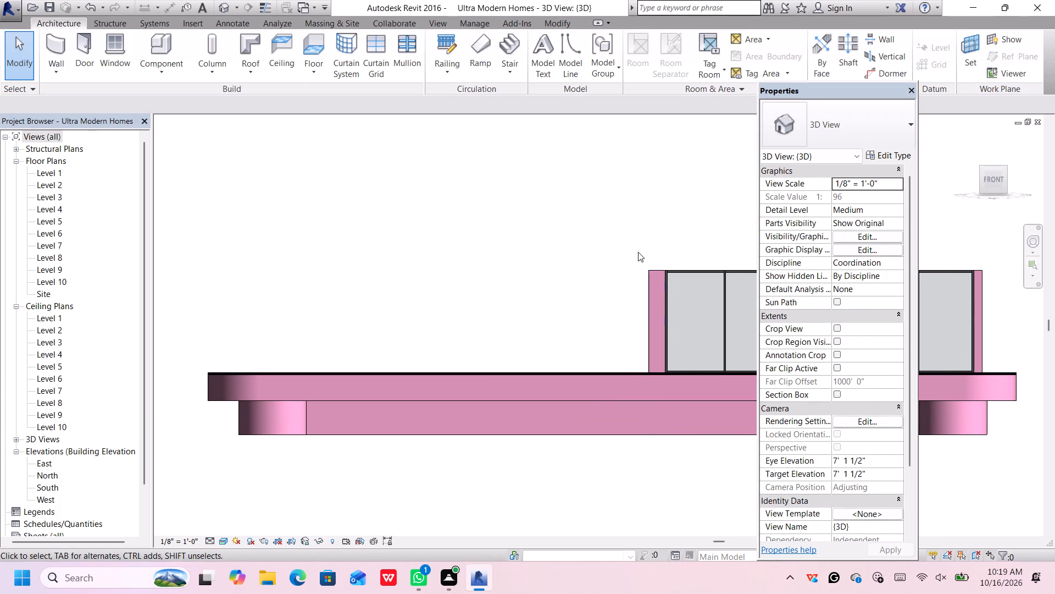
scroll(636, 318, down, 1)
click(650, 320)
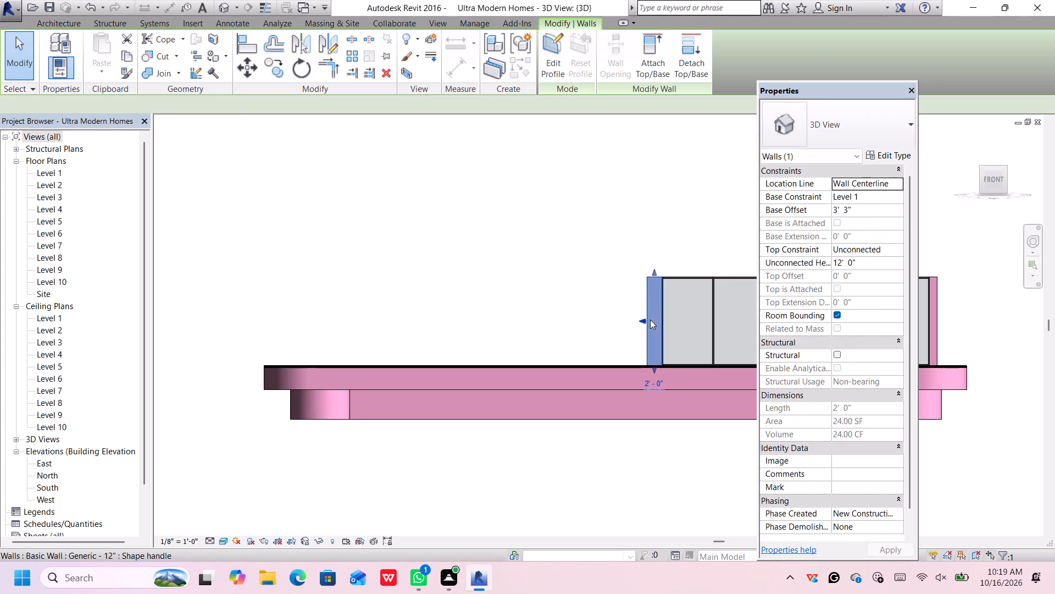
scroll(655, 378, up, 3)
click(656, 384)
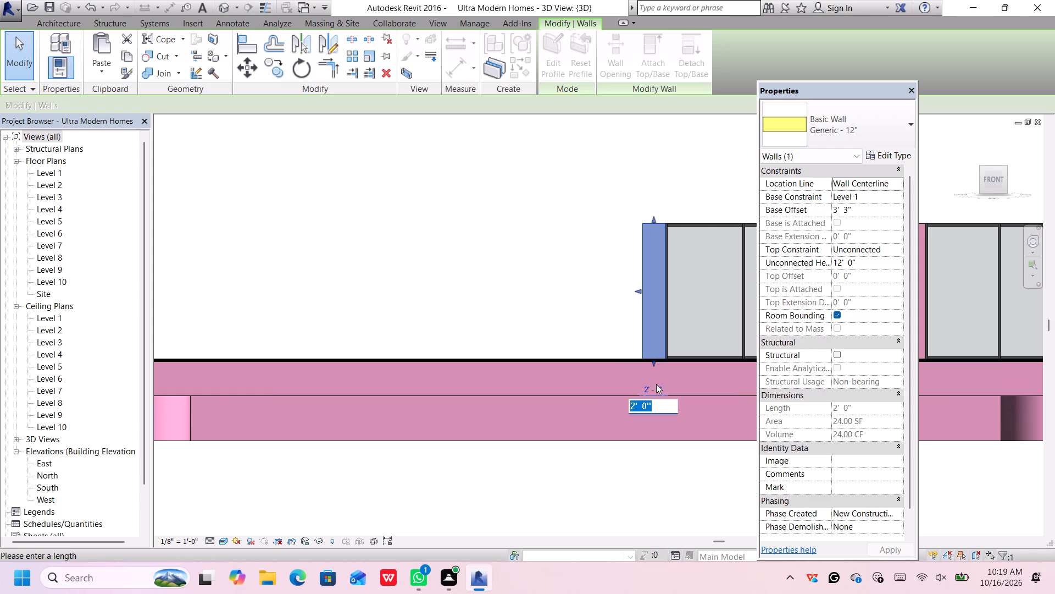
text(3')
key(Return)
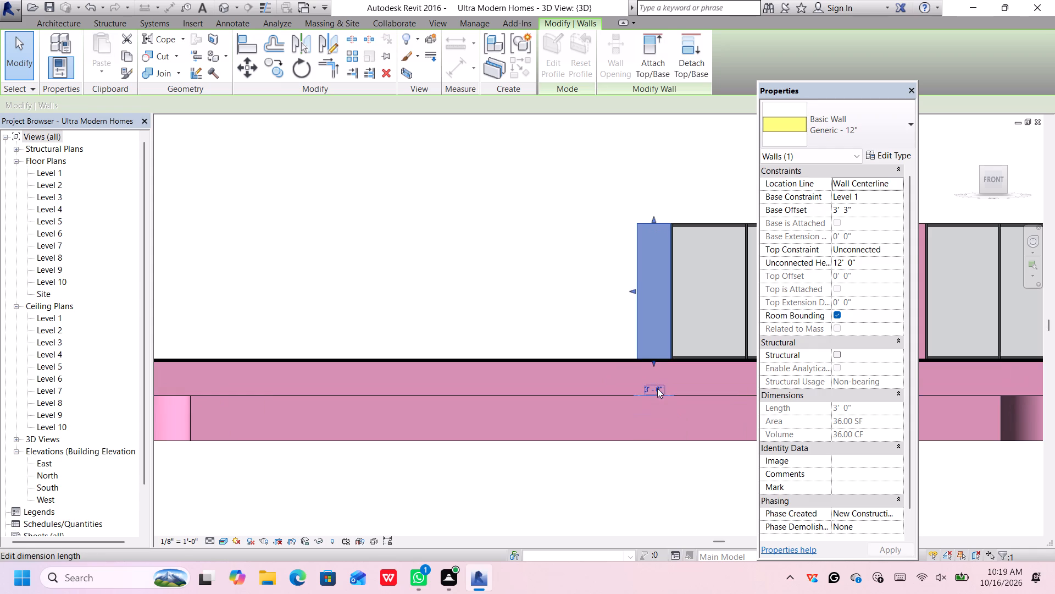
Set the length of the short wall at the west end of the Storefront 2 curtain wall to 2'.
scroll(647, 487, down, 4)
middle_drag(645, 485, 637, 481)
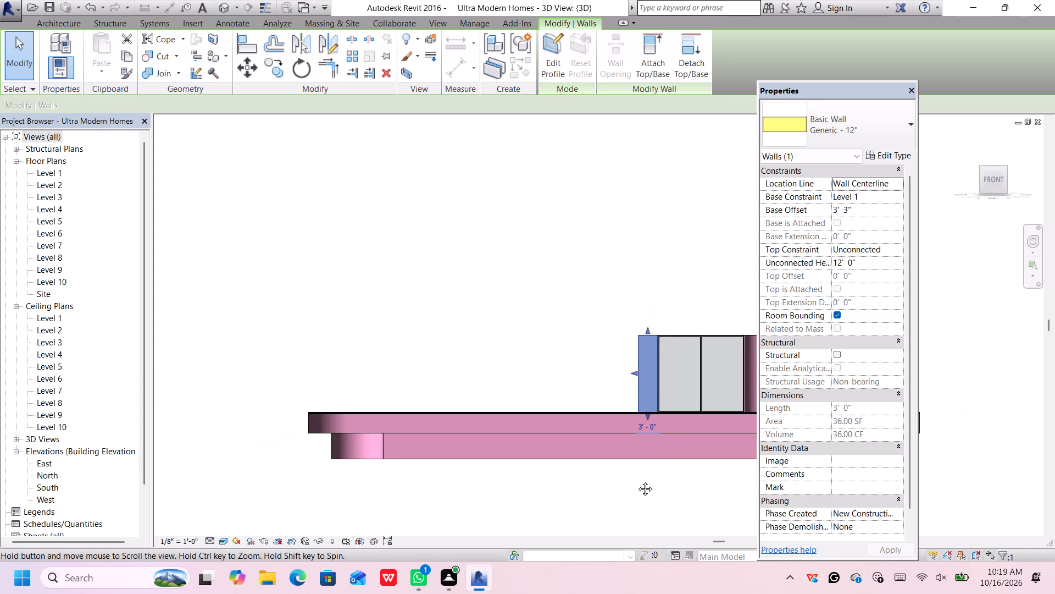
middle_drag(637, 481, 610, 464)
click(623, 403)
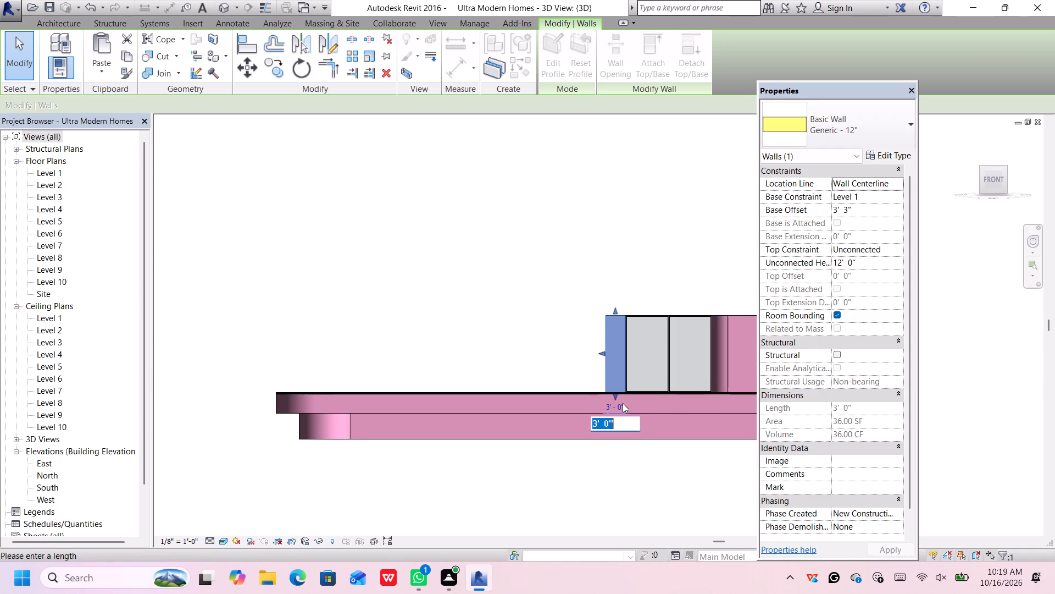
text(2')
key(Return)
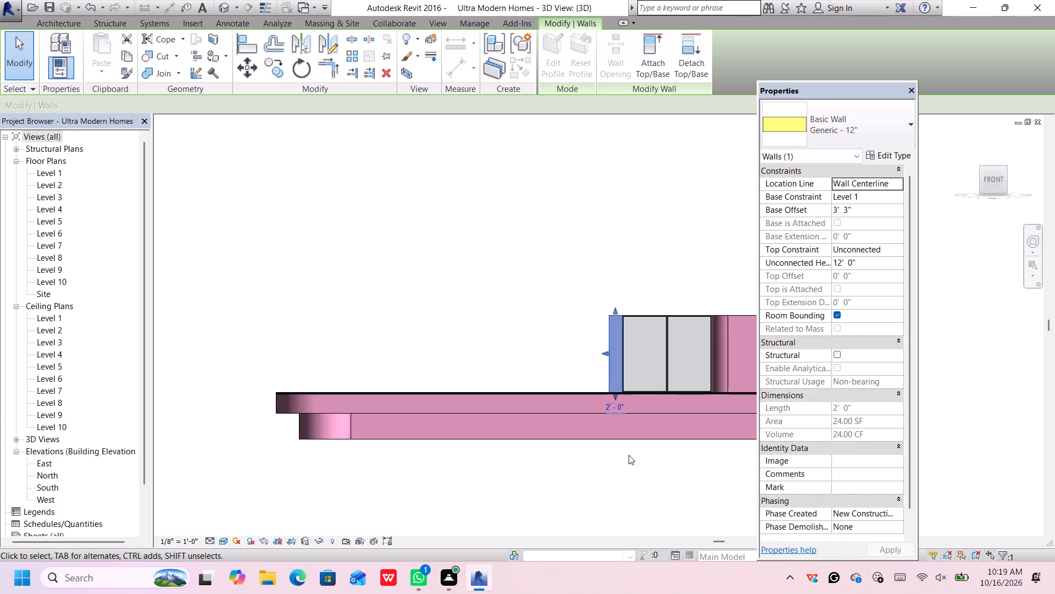
Examine the front facade's proportions, comparing the two storefronts, the curved wall and the end walls on the base slab.
click(640, 492)
middle_drag(651, 454, 643, 452)
middle_drag(643, 452, 633, 450)
middle_drag(630, 449, 576, 436)
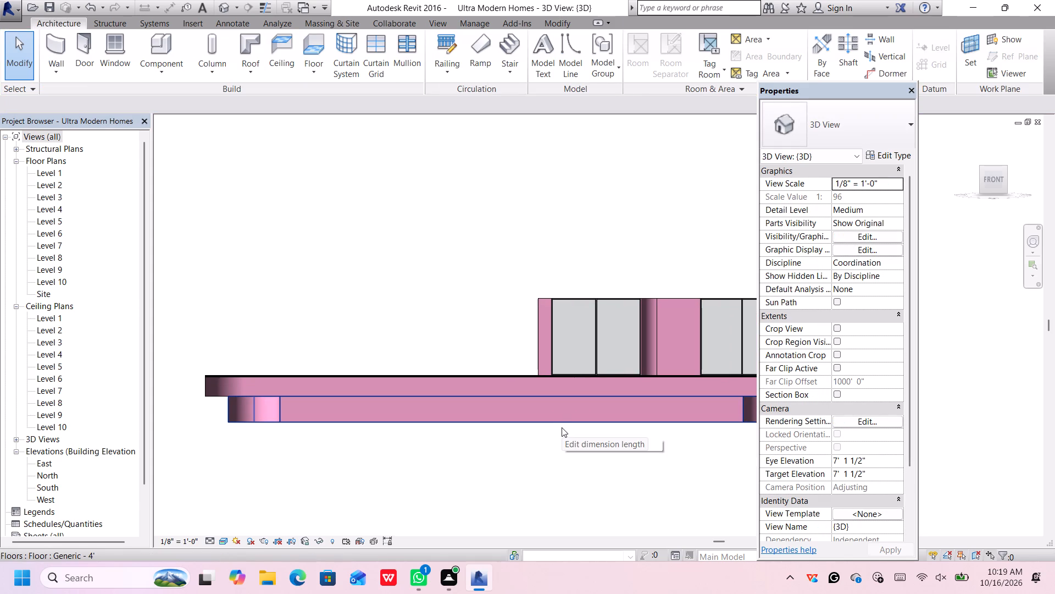
scroll(599, 402, down, 4)
scroll(697, 384, up, 1)
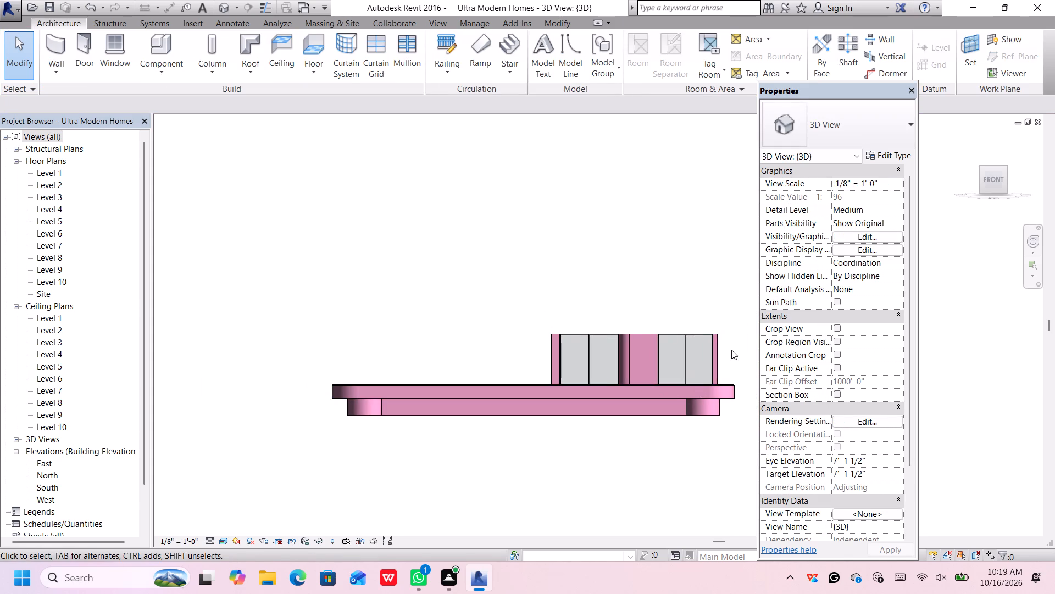
middle_drag(731, 350, 705, 344)
middle_click(704, 344)
middle_click(703, 344)
scroll(704, 343, down, 2)
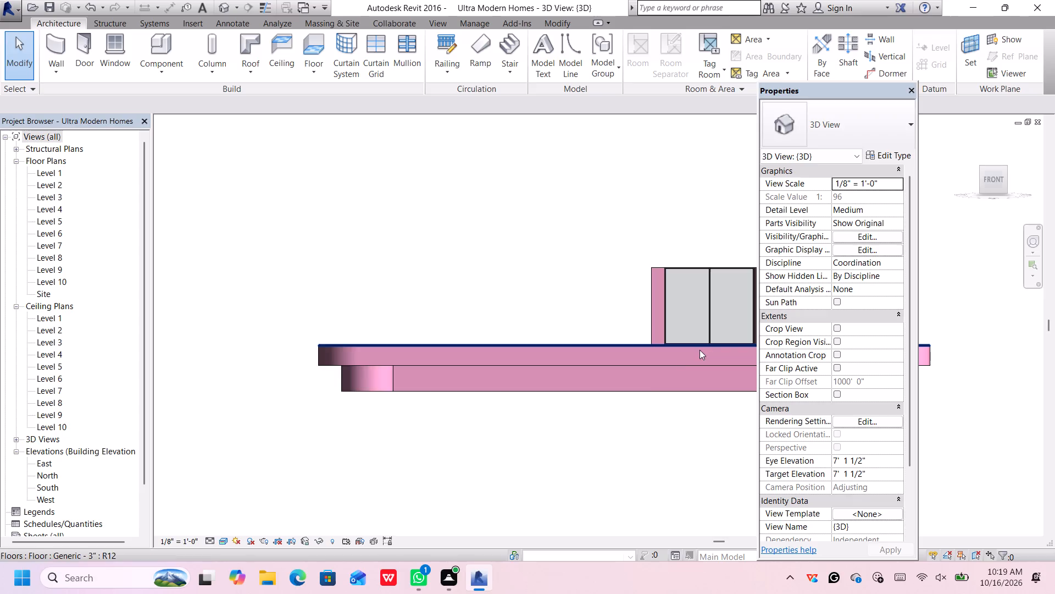
middle_drag(581, 422, 565, 432)
scroll(578, 434, down, 3)
scroll(703, 414, up, 1)
middle_drag(704, 414, 513, 481)
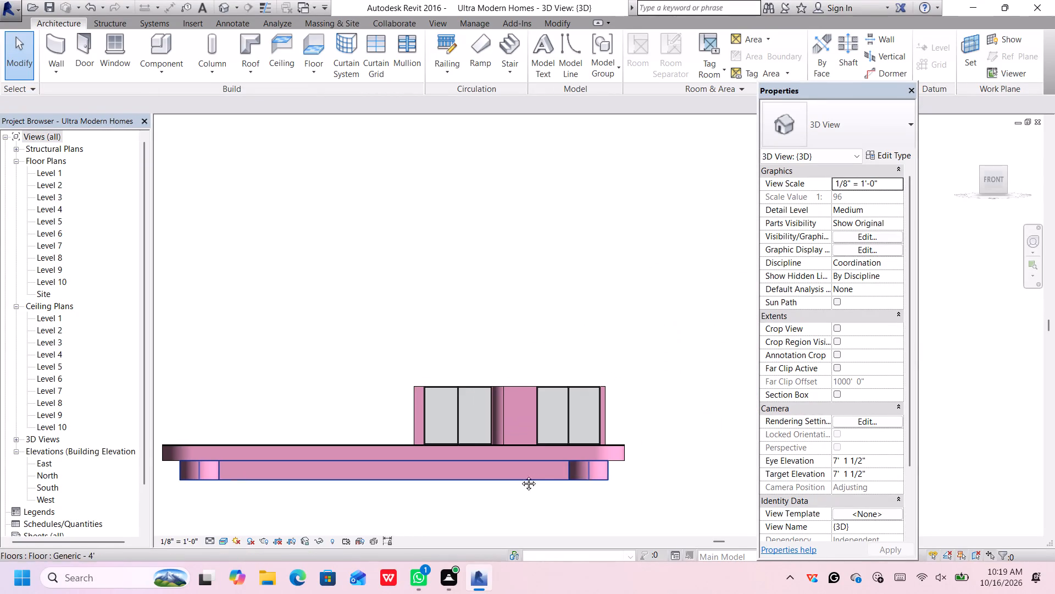
middle_click(520, 475)
middle_click(521, 474)
middle_click(524, 474)
middle_click(535, 474)
scroll(595, 437, down, 1)
middle_drag(615, 430, 616, 430)
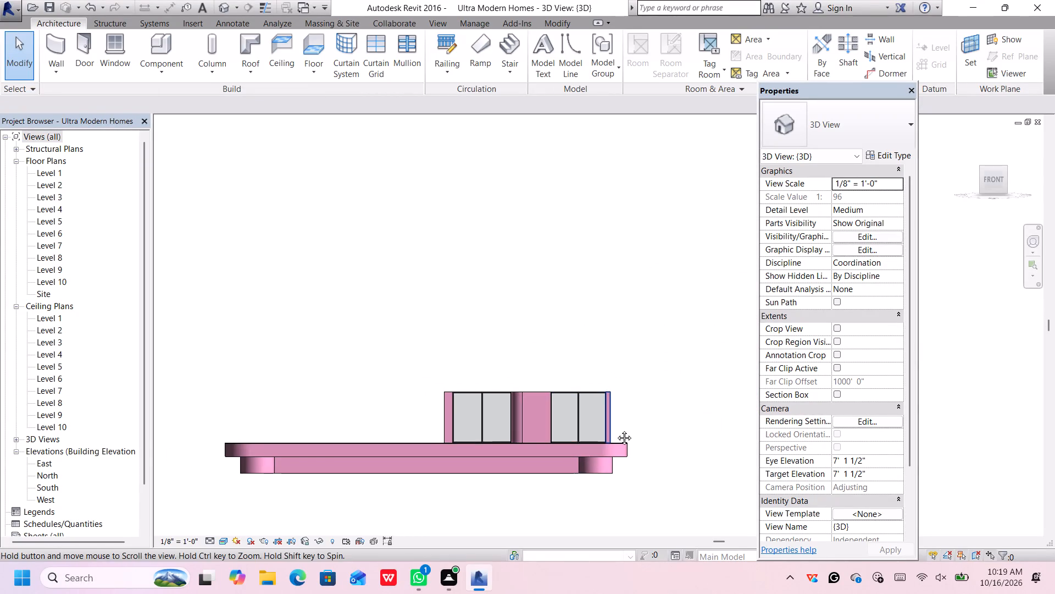
middle_drag(616, 430, 694, 429)
middle_click(694, 428)
middle_drag(693, 428, 681, 416)
scroll(681, 417, down, 2)
middle_drag(684, 426, 621, 426)
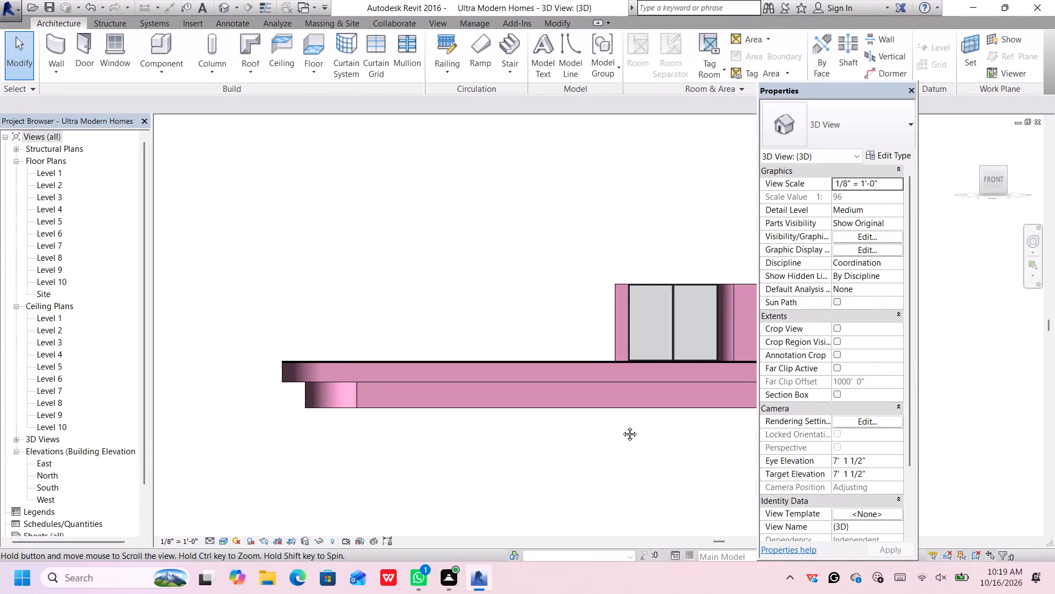
middle_drag(621, 426, 476, 468)
middle_drag(518, 468, 527, 471)
scroll(573, 438, down, 2)
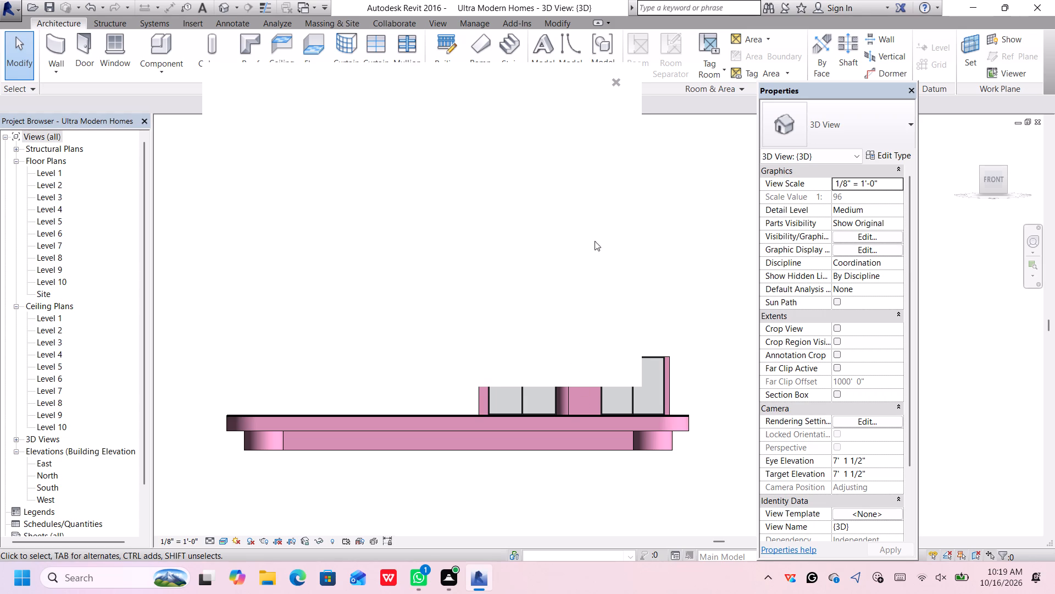
Dismiss the Autodesk Genuine notification card.
click(613, 79)
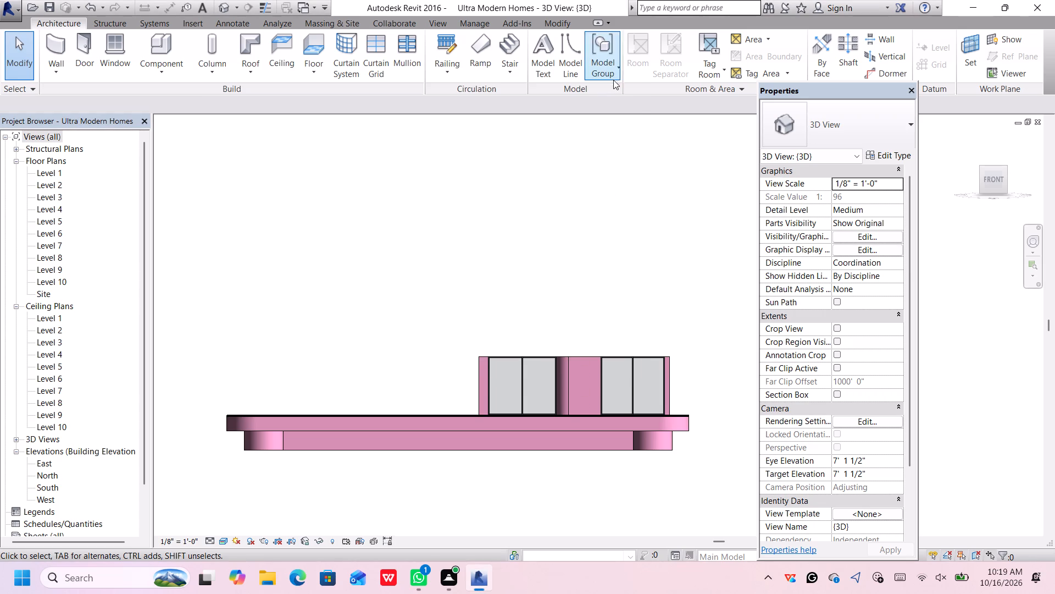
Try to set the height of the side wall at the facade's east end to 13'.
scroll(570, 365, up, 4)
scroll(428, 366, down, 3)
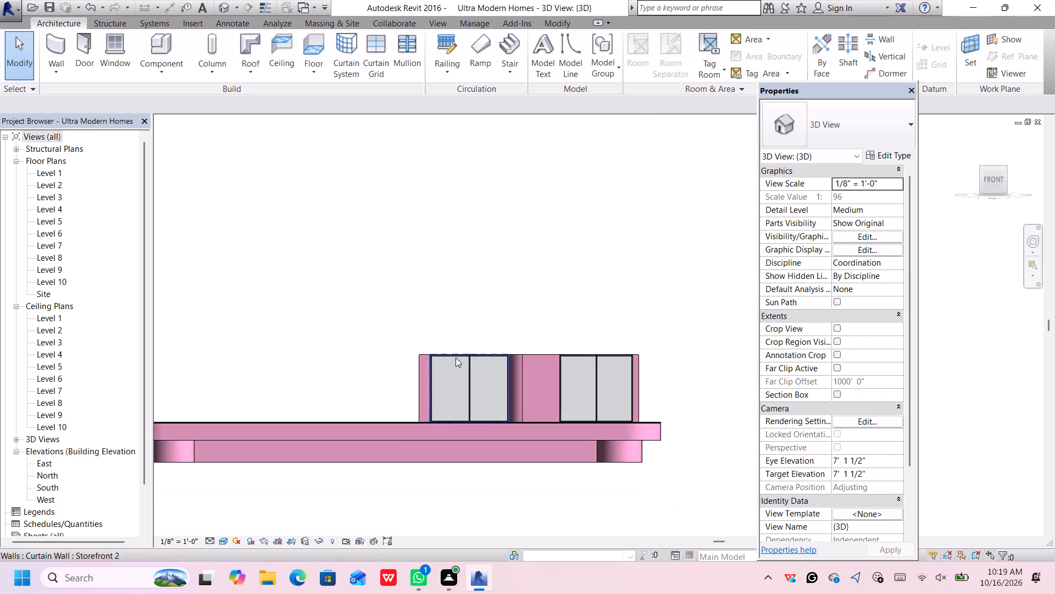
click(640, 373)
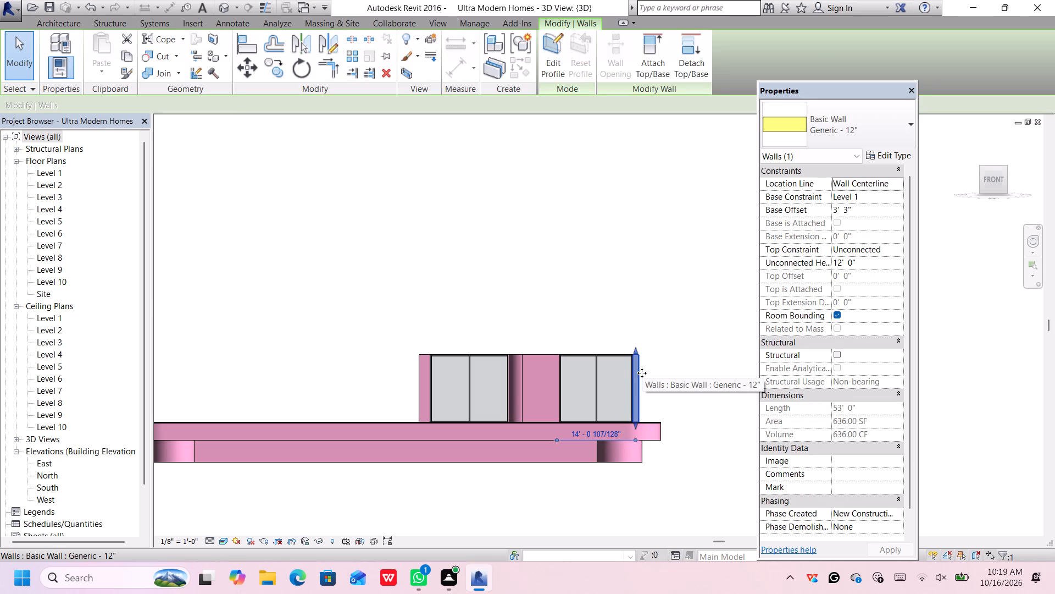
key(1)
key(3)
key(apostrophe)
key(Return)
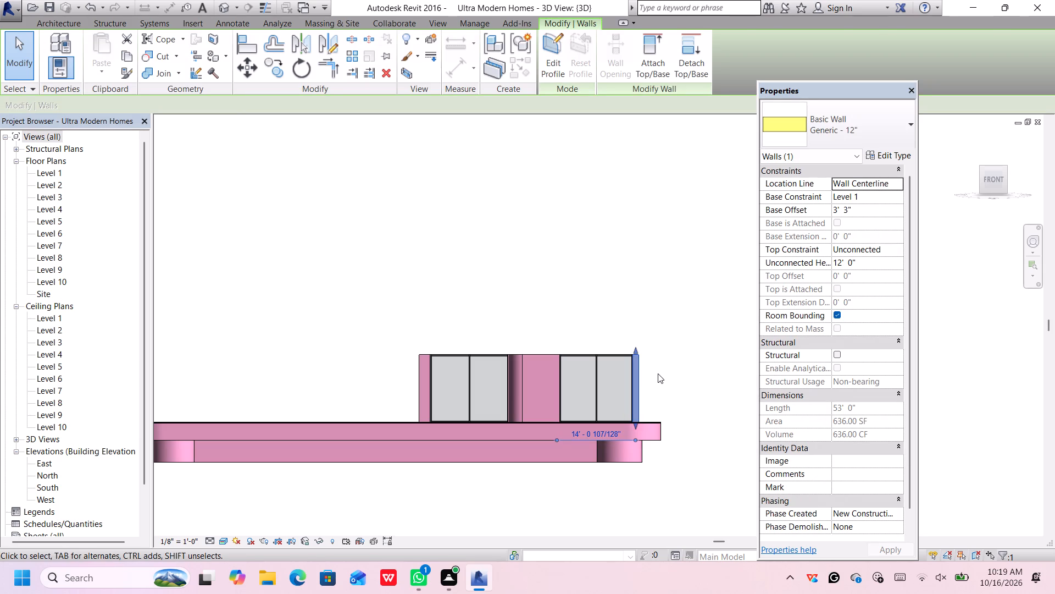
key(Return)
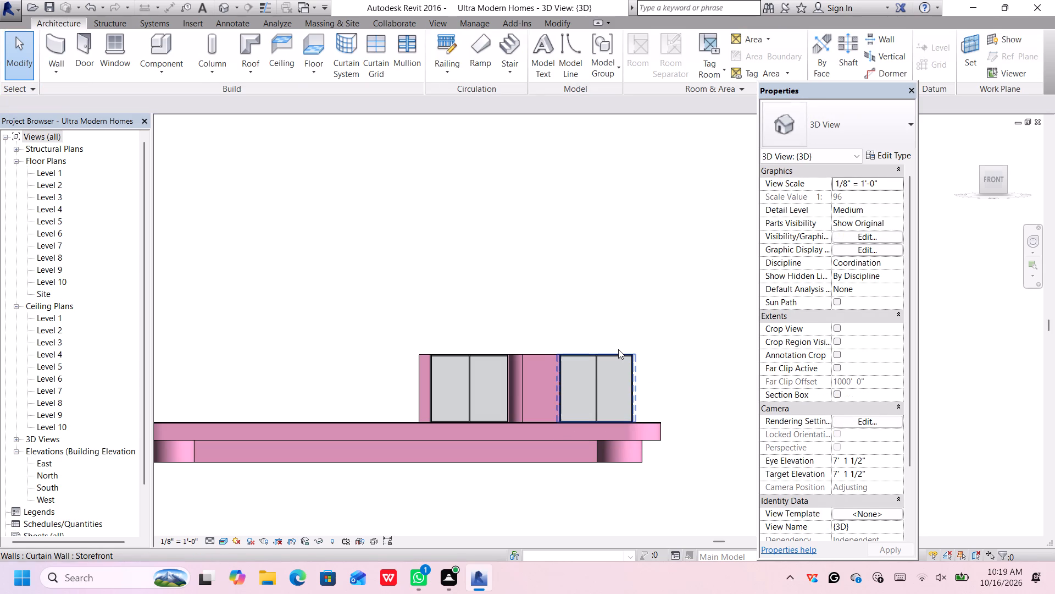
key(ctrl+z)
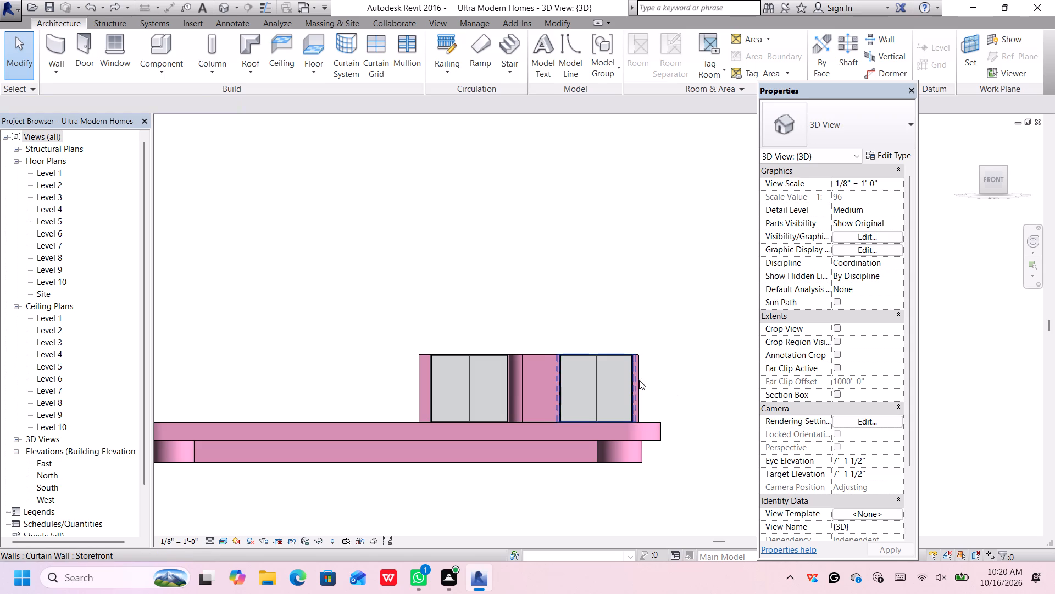
Set the unconnected height of the Generic - 12" side wall at the facade's east end to 13'.
click(639, 380)
click(642, 365)
scroll(649, 355, up, 6)
click(653, 354)
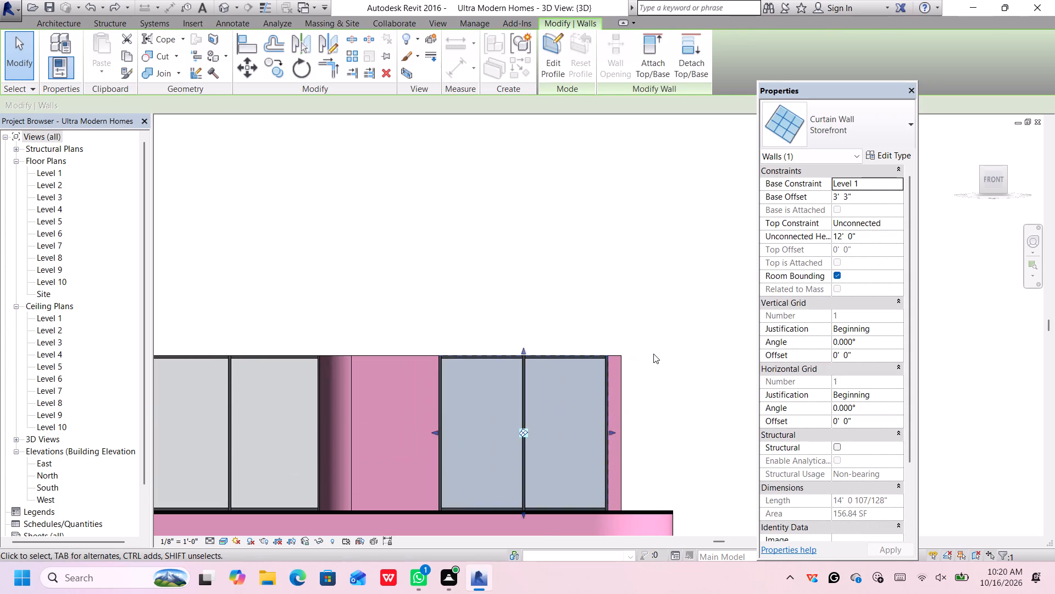
click(621, 367)
click(870, 262)
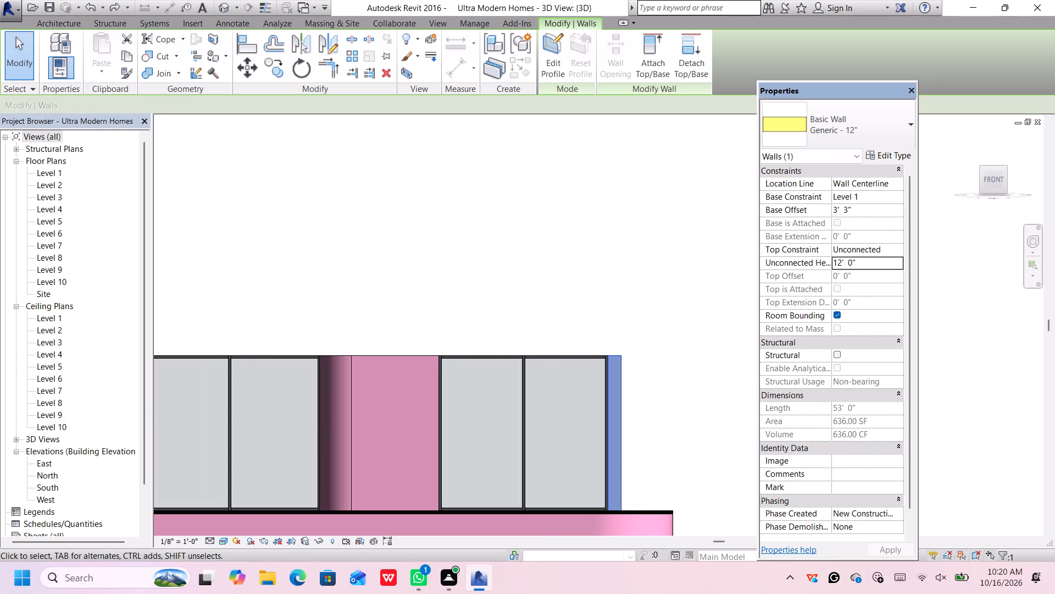
key(BackSpace)
key(1)
text(3')
key(Return)
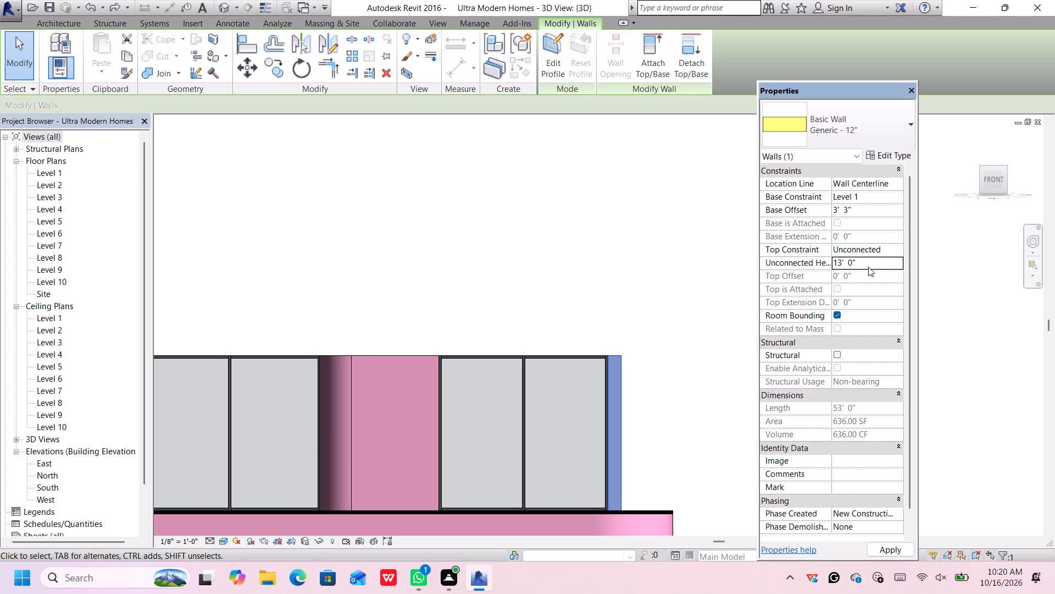
scroll(868, 267, left, 1)
key(Return)
scroll(613, 384, down, 4)
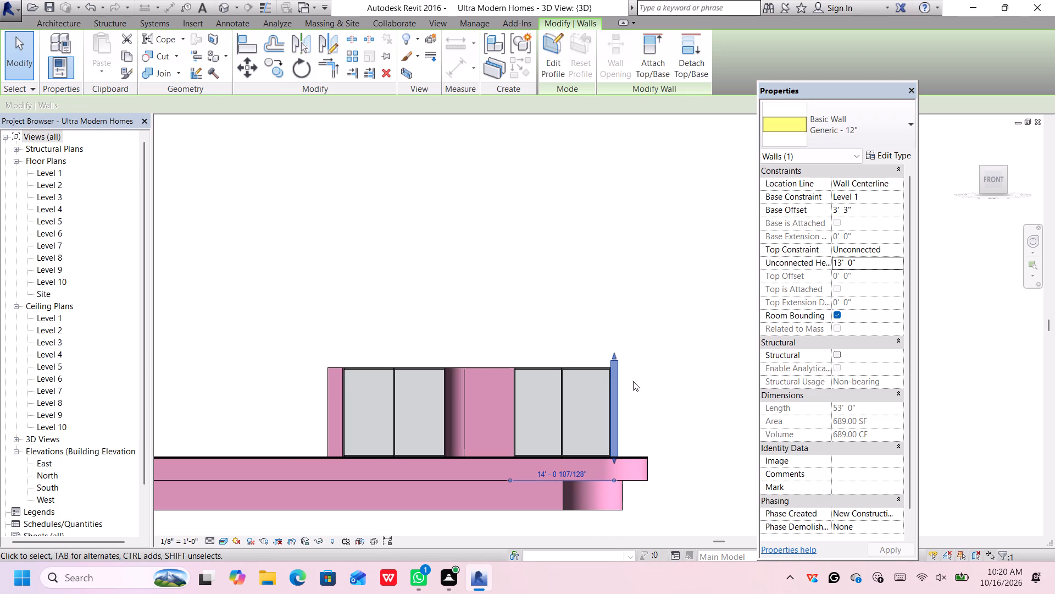
middle_click(634, 380)
middle_drag(636, 381, 674, 375)
click(674, 377)
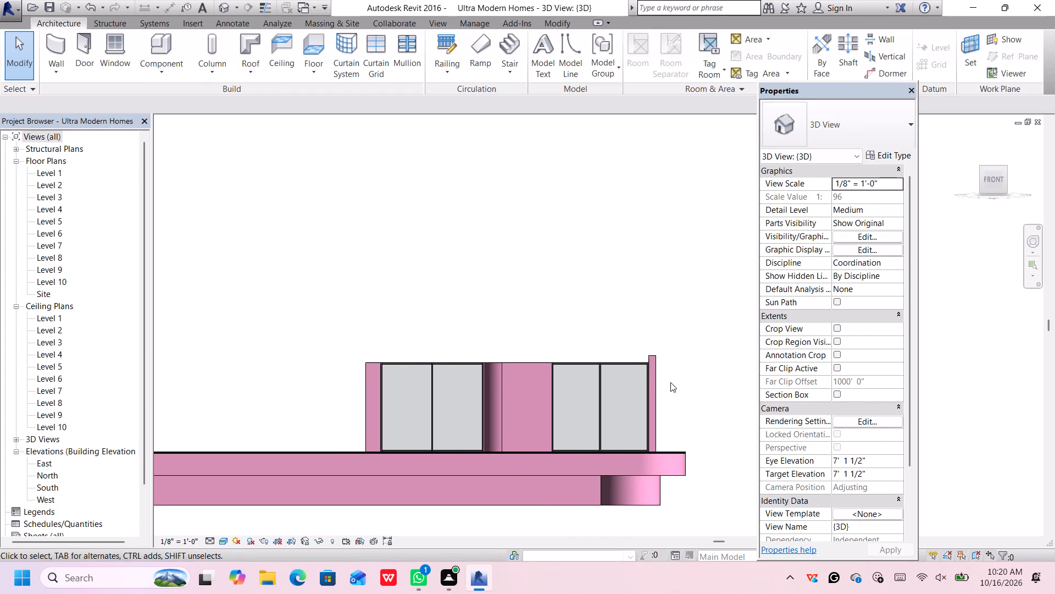
Set the unconnected height of the east-end Storefront curtain wall to 13'.
click(621, 365)
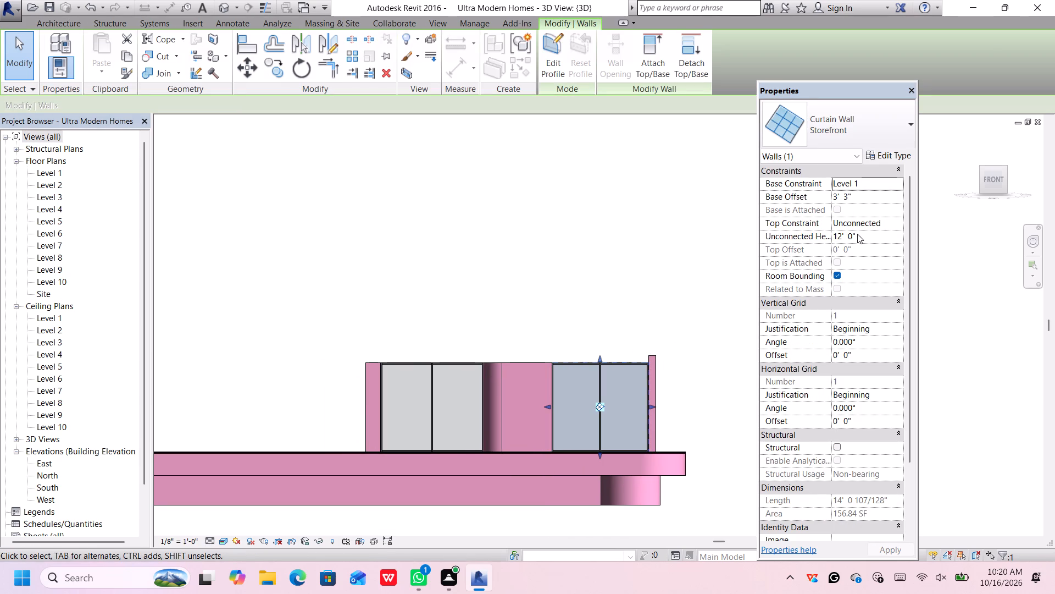
click(857, 235)
key(BackSpace)
key(BackSpace)
key(BackSpace)
key(BackSpace)
key(BackSpace)
key(BackSpace)
key(BackSpace)
key(BackSpace)
key(BackSpace)
key(BackSpace)
key(BackSpace)
key(BackSpace)
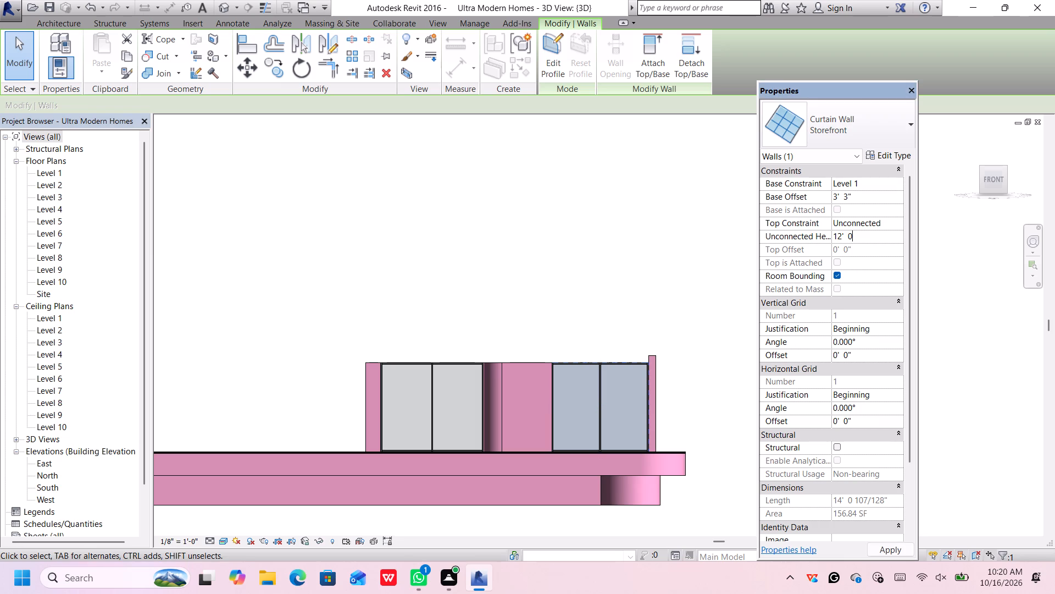
text(13)
key(apostrophe)
key(Return)
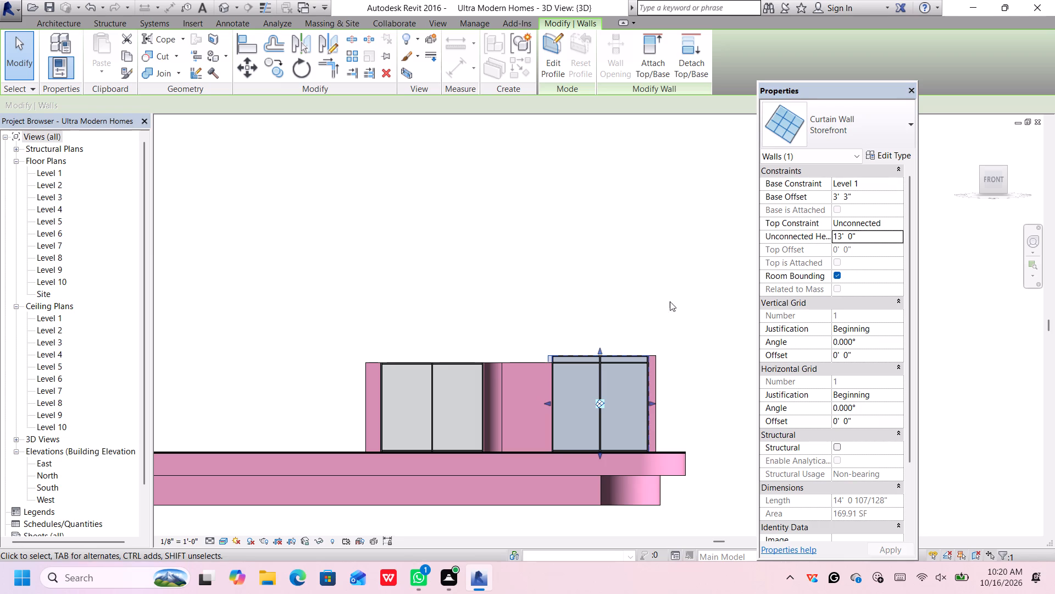
Set the horizontal grid spacing of the Storefront curtain wall type to 13'.
scroll(859, 234, up, 1)
click(881, 156)
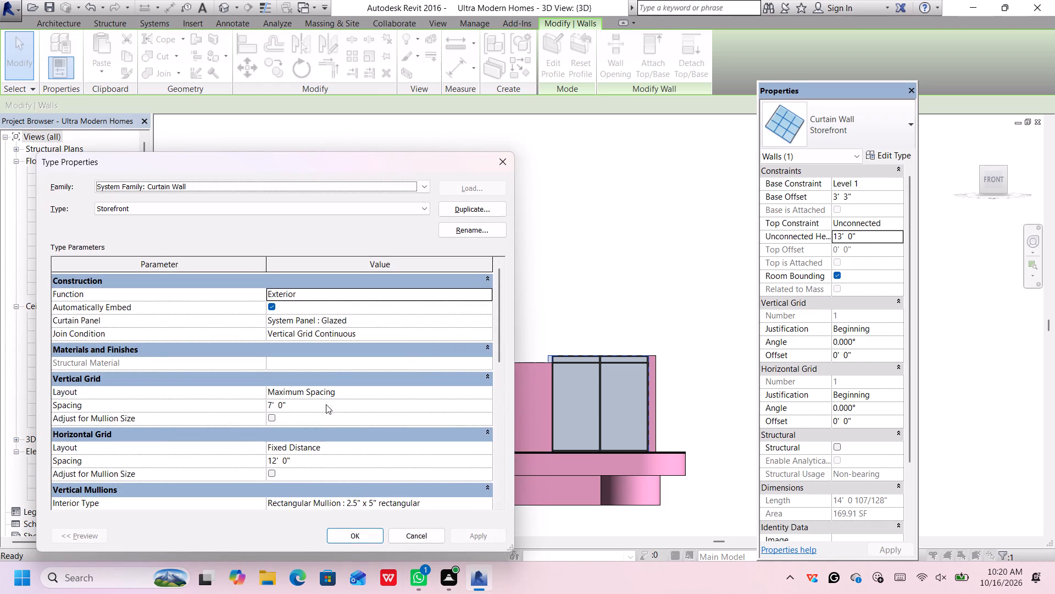
click(317, 458)
key(equal)
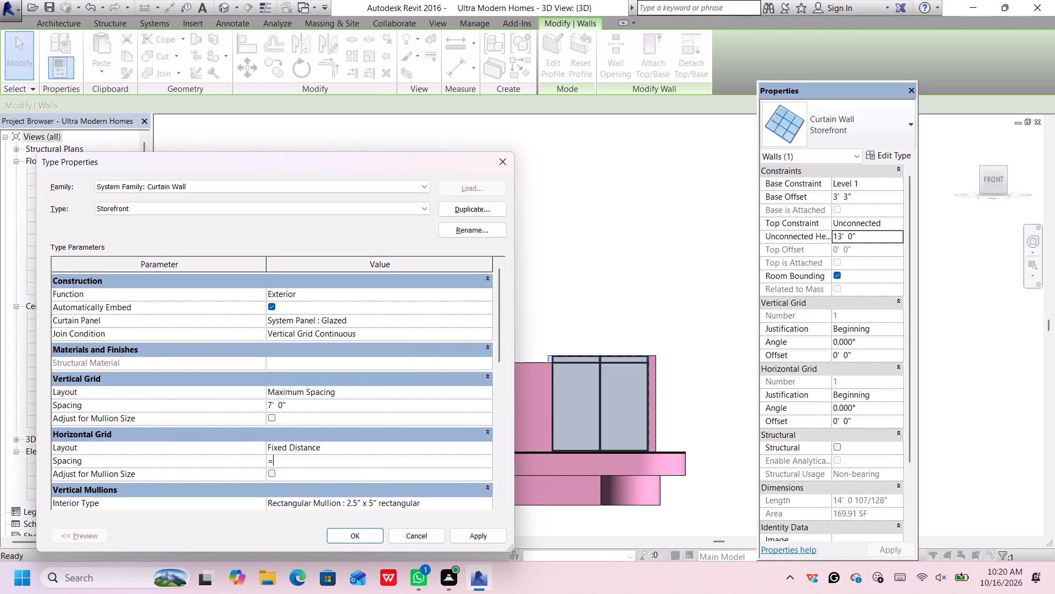
key(BackSpace)
text(13')
key(Return)
click(353, 538)
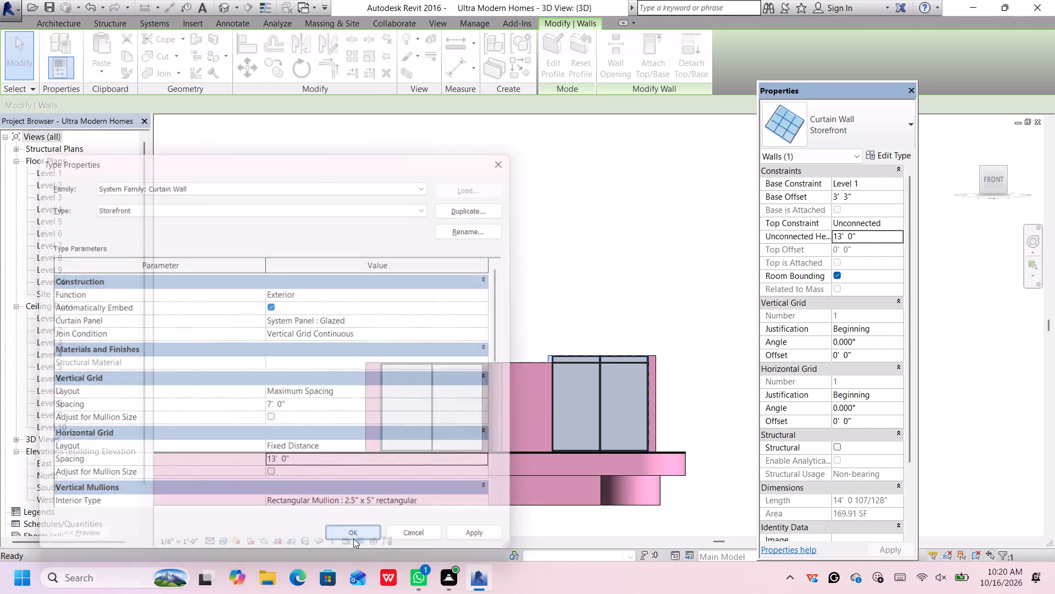
click(624, 315)
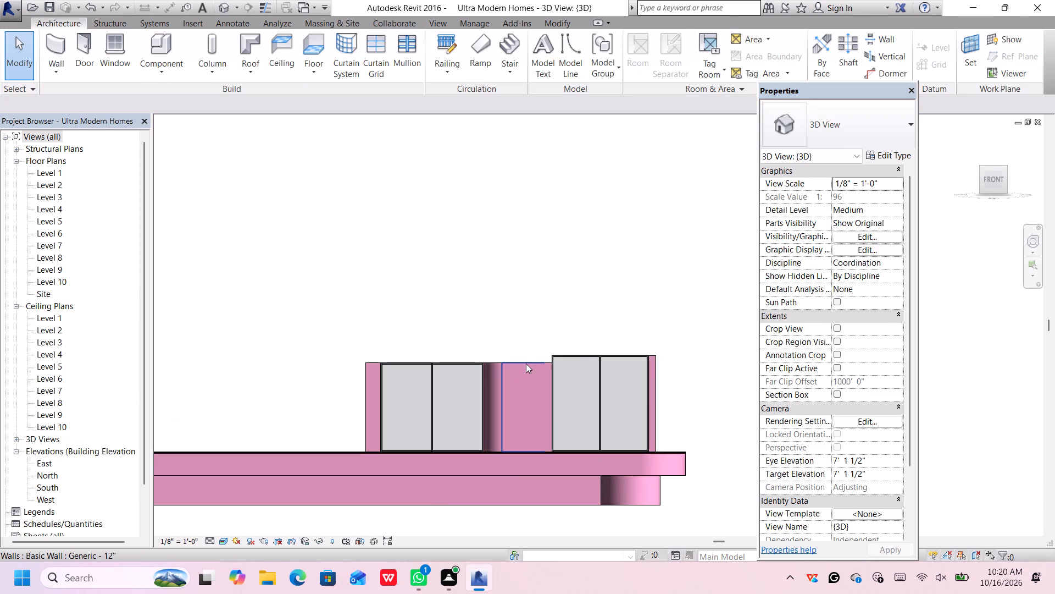
Set the unconnected height of the short Generic - 12" return wall beside the east-end Storefront curtain wall to 13'.
scroll(535, 355, down, 2)
shift+middle_drag(541, 344, 537, 386)
shift+middle_drag(537, 389, 542, 421)
shift+middle_click(542, 421)
shift+middle_click(545, 435)
shift+middle_drag(547, 443, 549, 450)
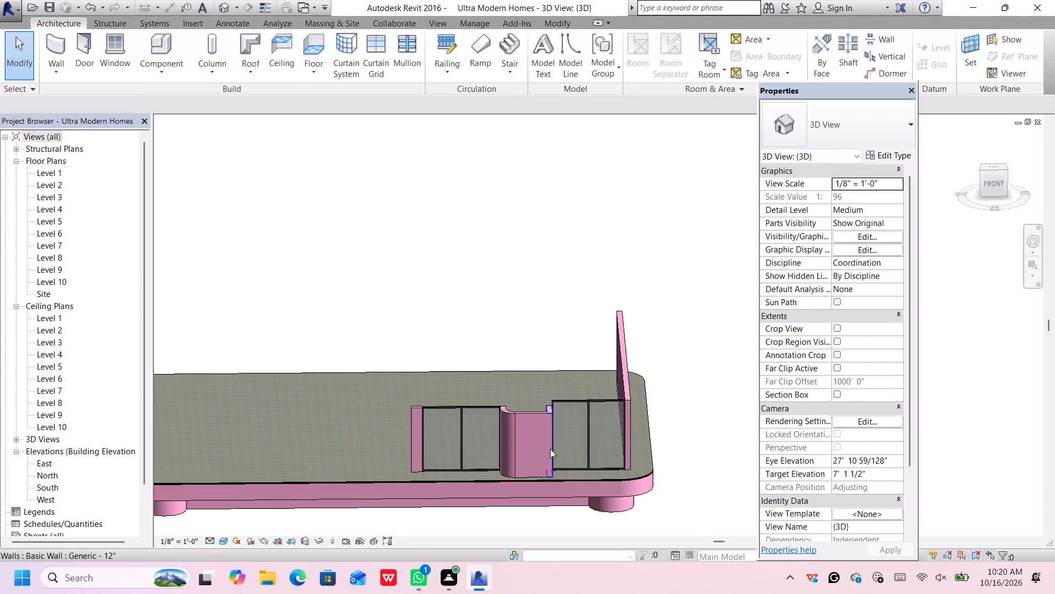
scroll(539, 424, up, 9)
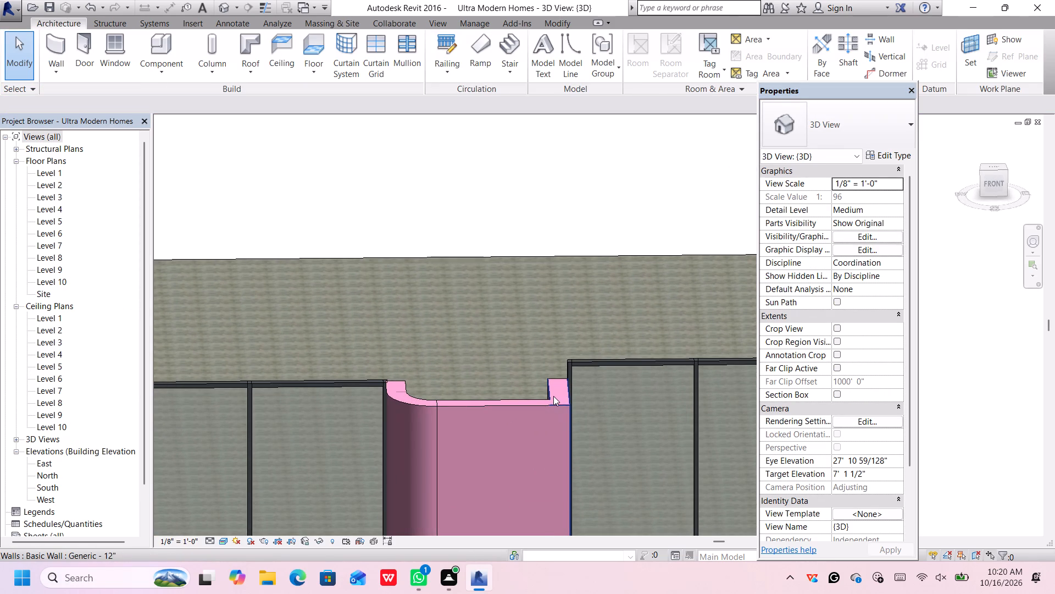
click(553, 394)
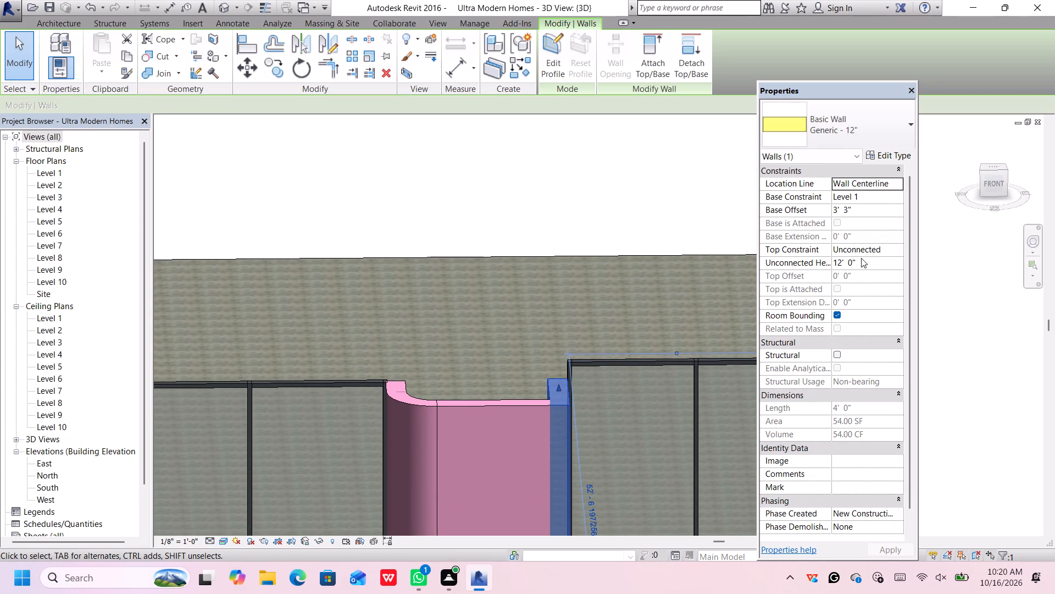
click(863, 259)
key(BackSpace)
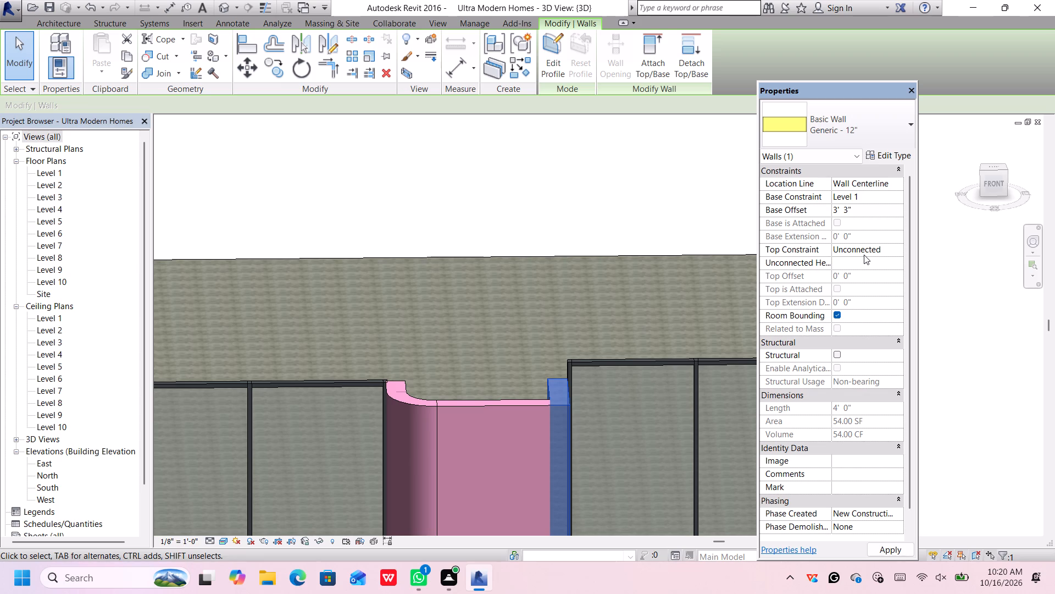
text(13')
key(Return)
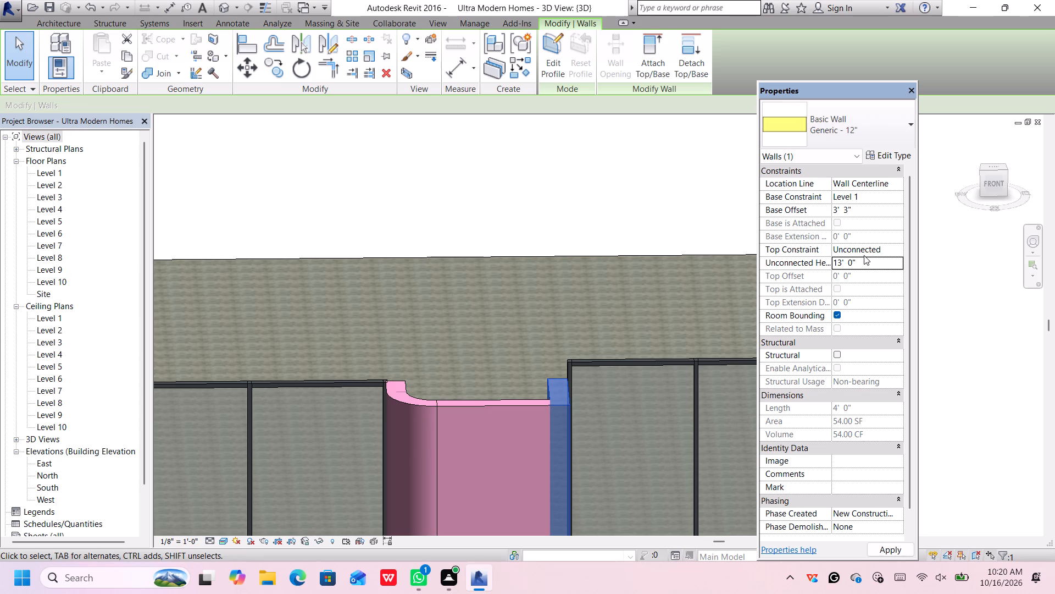
key(Return)
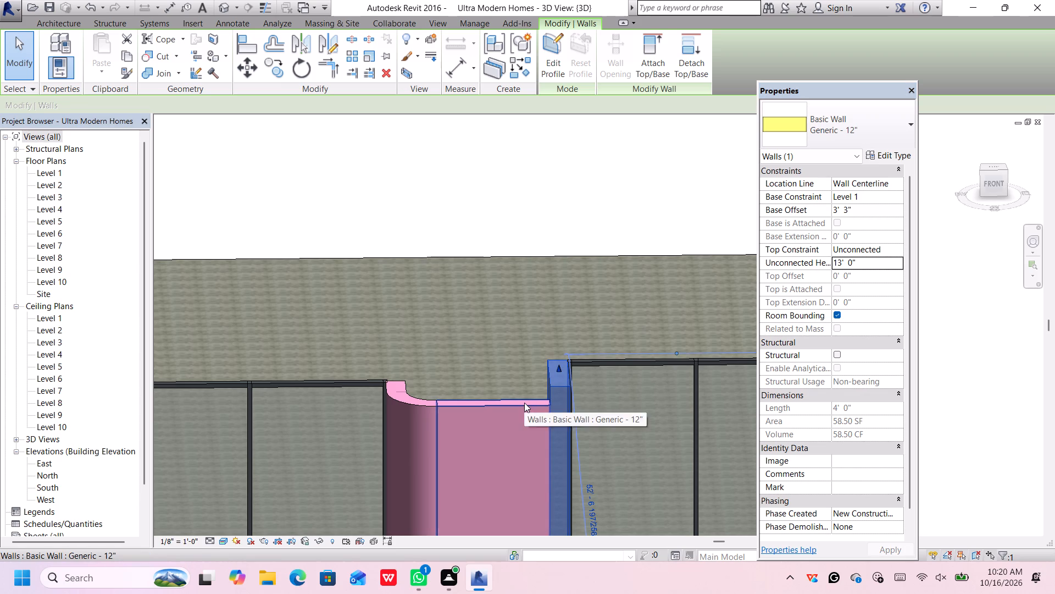
Set the unconnected height of the straight Generic - 12" front wall between the two curtain walls to 13'.
click(524, 403)
click(865, 264)
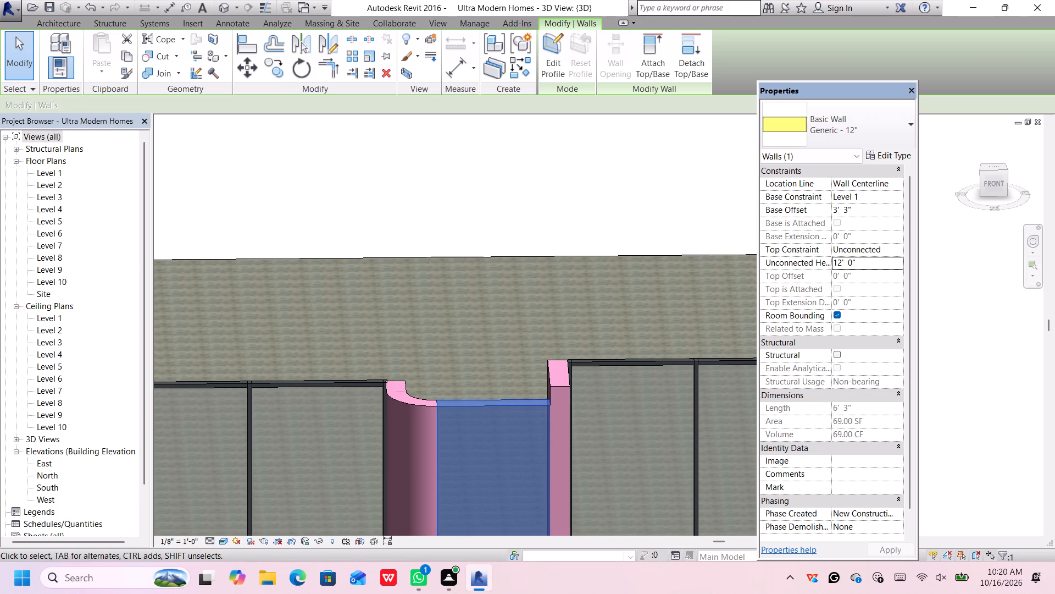
key(BackSpace)
text(13')
key(Return)
key(Return)
Set the unconnected height of the curved Generic - 12" corner wall adjoining the straight front wall to 13', dismissing the notification card.
click(423, 401)
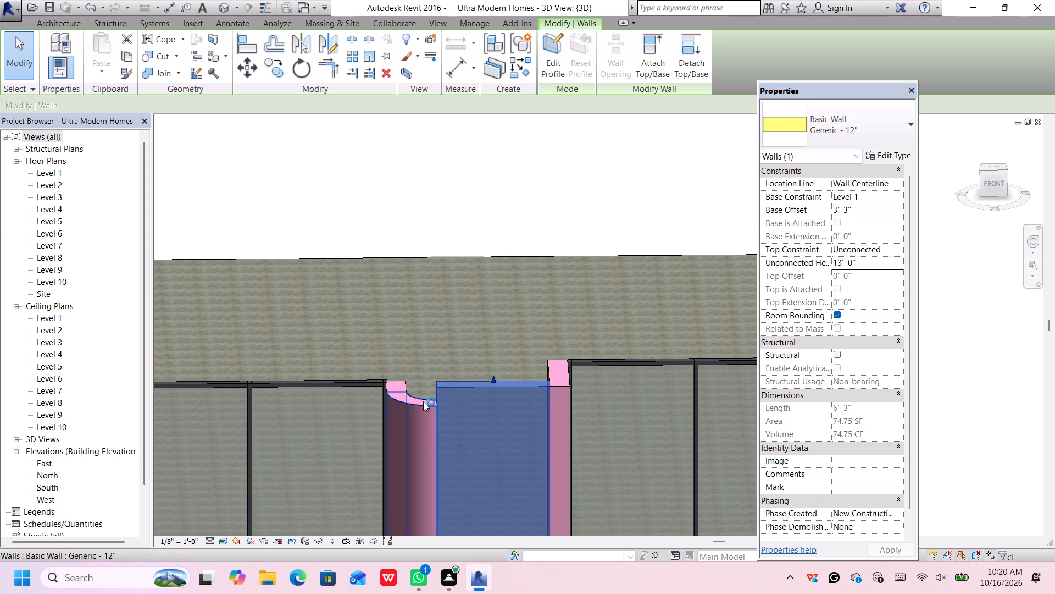
click(885, 263)
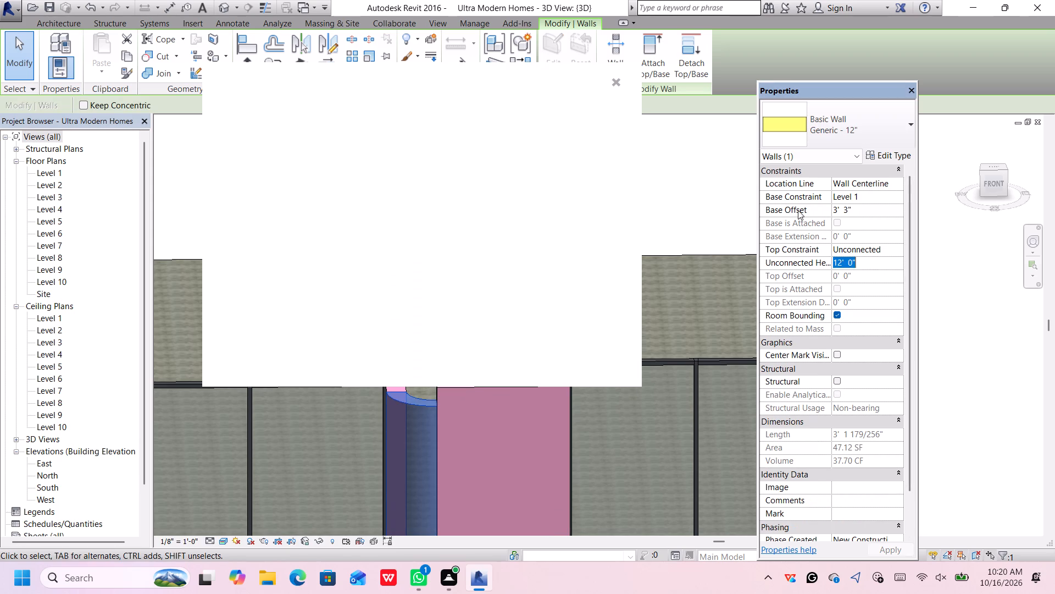
click(618, 84)
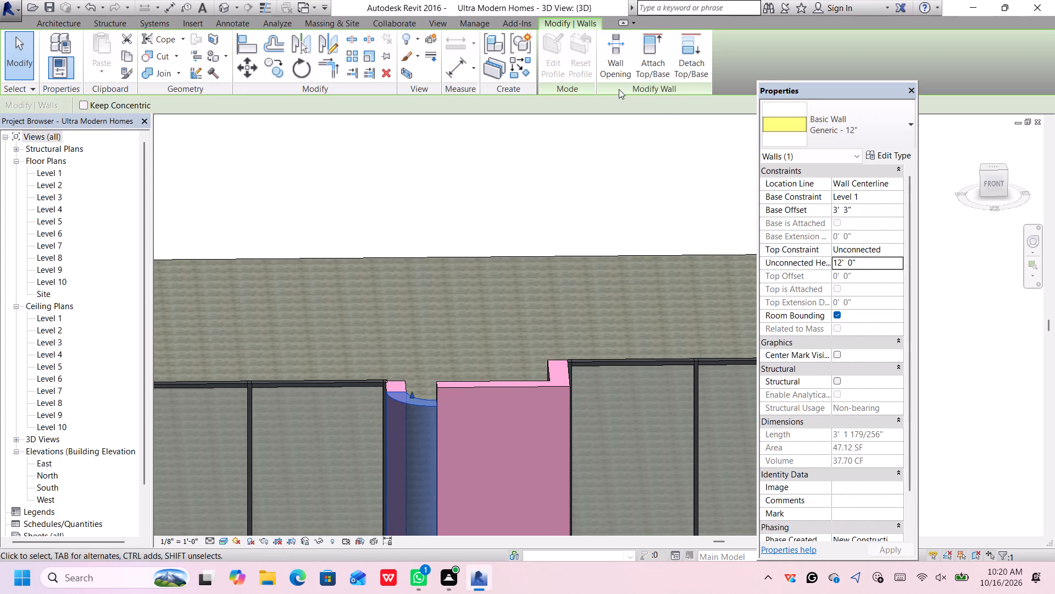
click(862, 261)
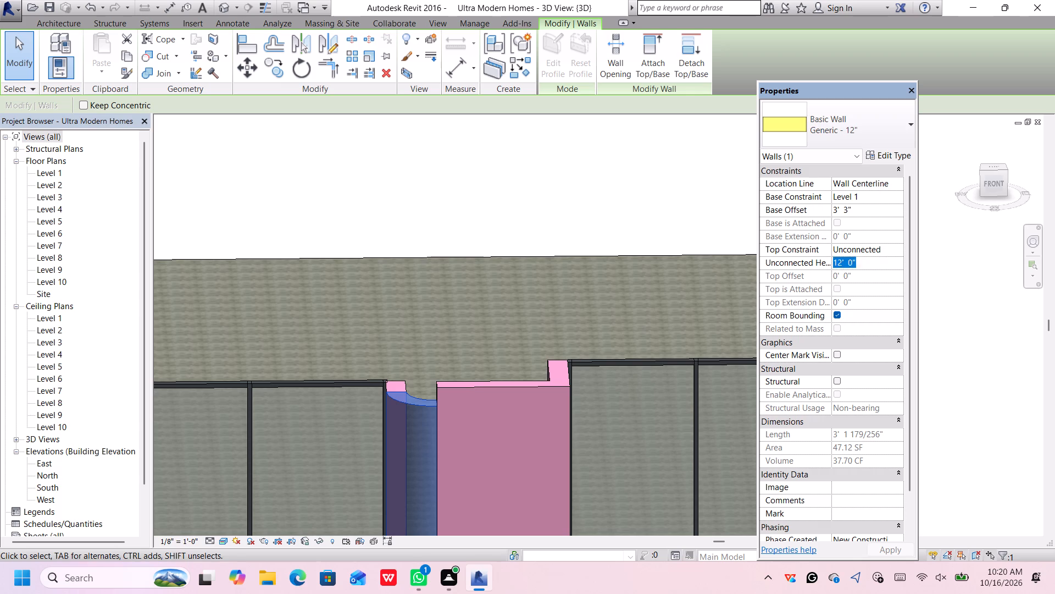
key(BackSpace)
text(13')
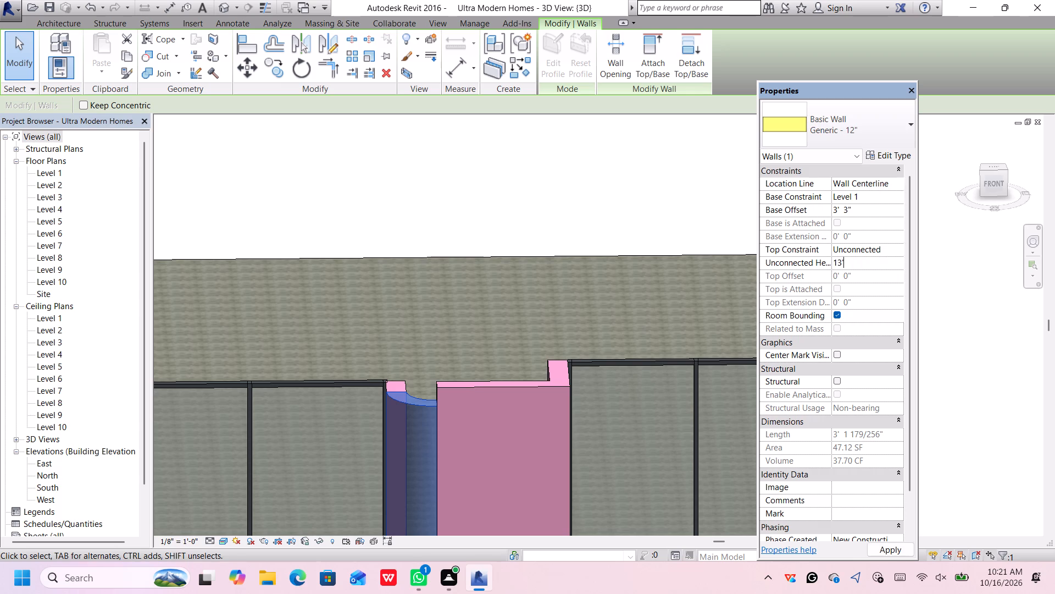
key(Return)
key(Return)
Set the unconnected height of the short Generic - 12" wall between the curved corner and the Storefront 2 curtain wall to 13'.
scroll(394, 374, up, 3)
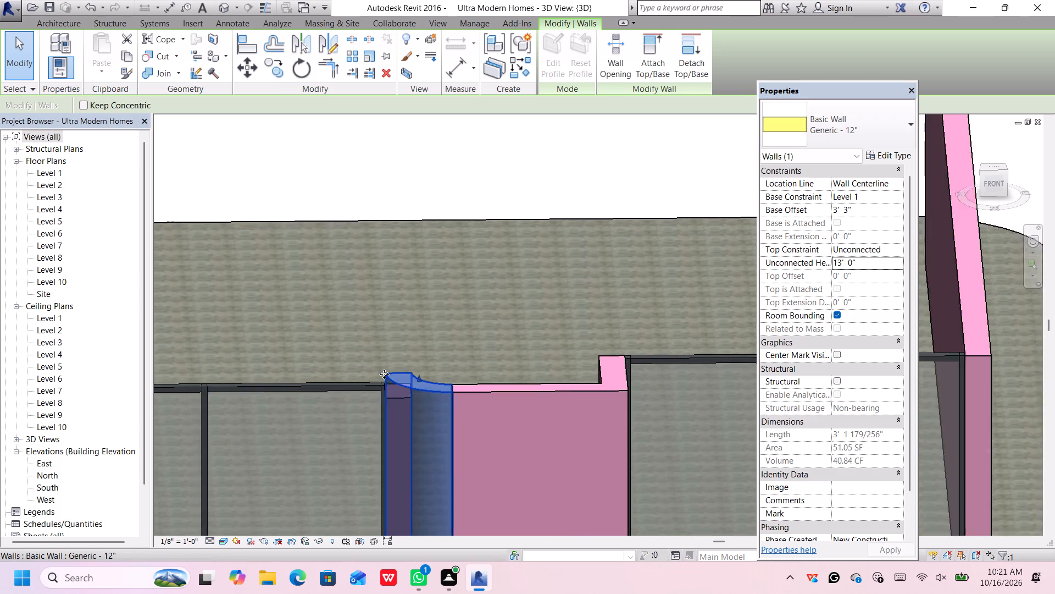
scroll(384, 374, up, 2)
scroll(481, 329, down, 2)
shift+middle_click(482, 328)
shift+middle_drag(482, 328, 483, 338)
shift+middle_drag(483, 352, 487, 381)
scroll(698, 292, down, 6)
middle_drag(681, 305, 558, 292)
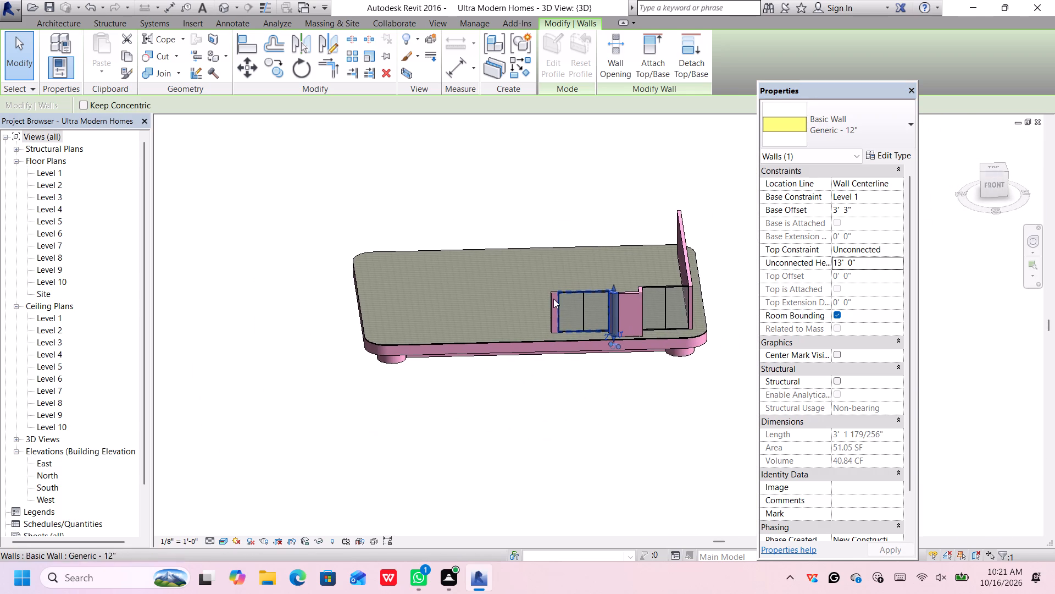
click(635, 398)
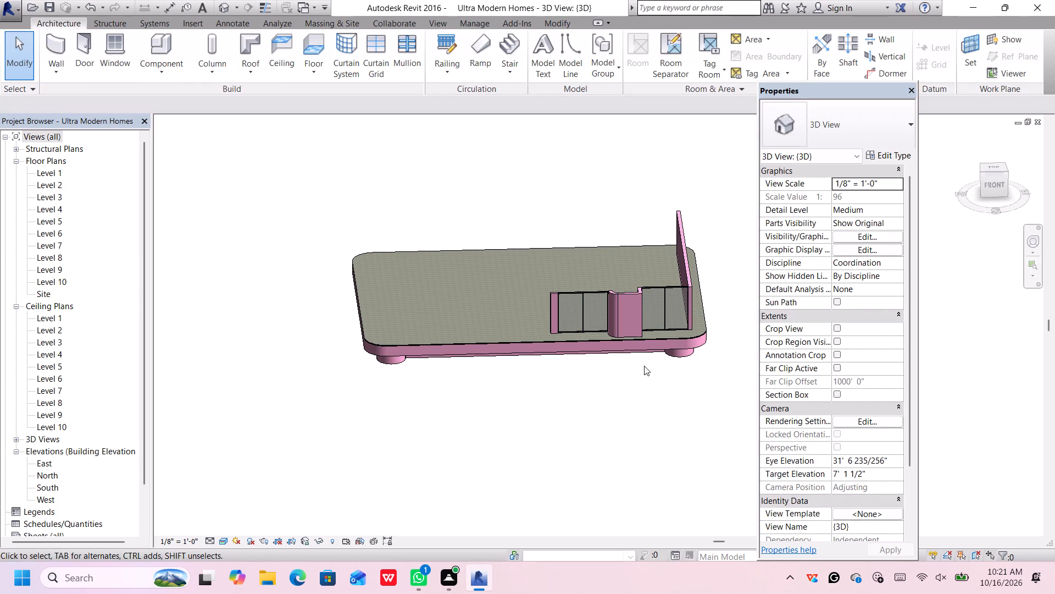
scroll(626, 304, up, 5)
scroll(618, 287, down, 1)
shift+middle_drag(620, 287, 625, 416)
scroll(621, 321, up, 3)
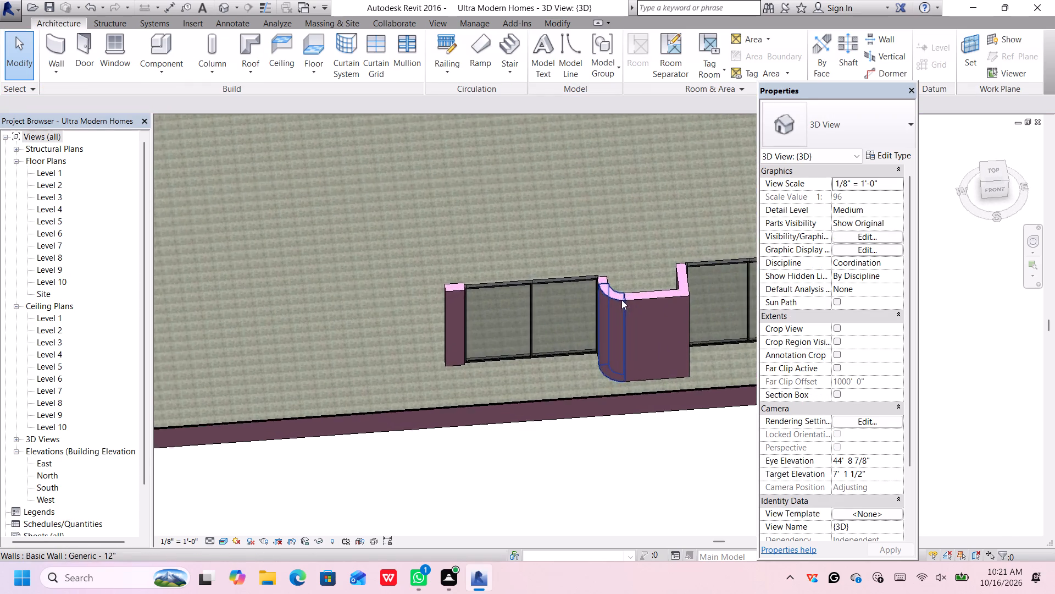
scroll(621, 300, up, 7)
click(604, 278)
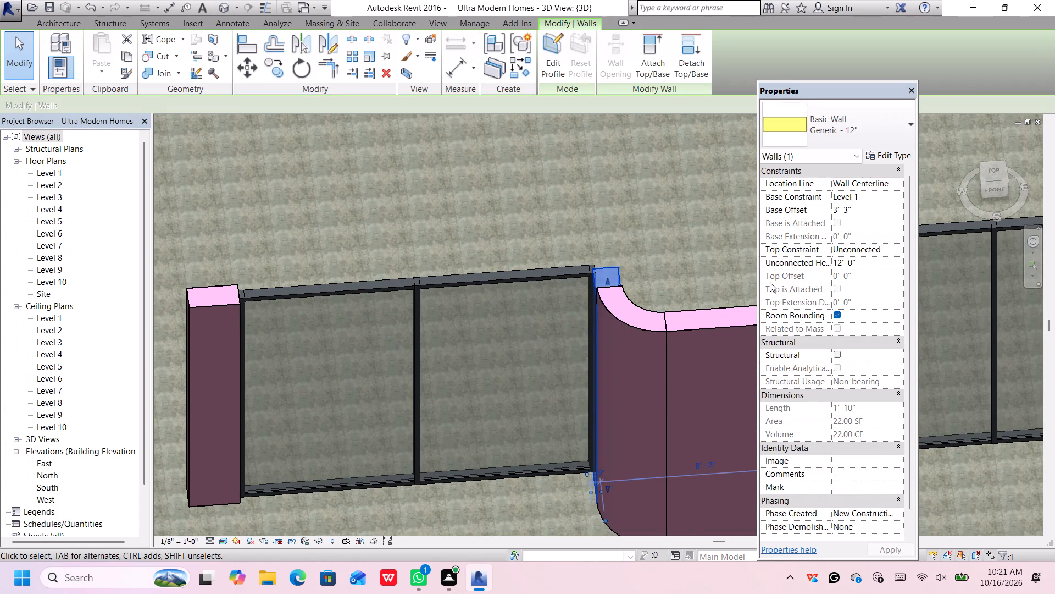
click(865, 262)
key(BackSpace)
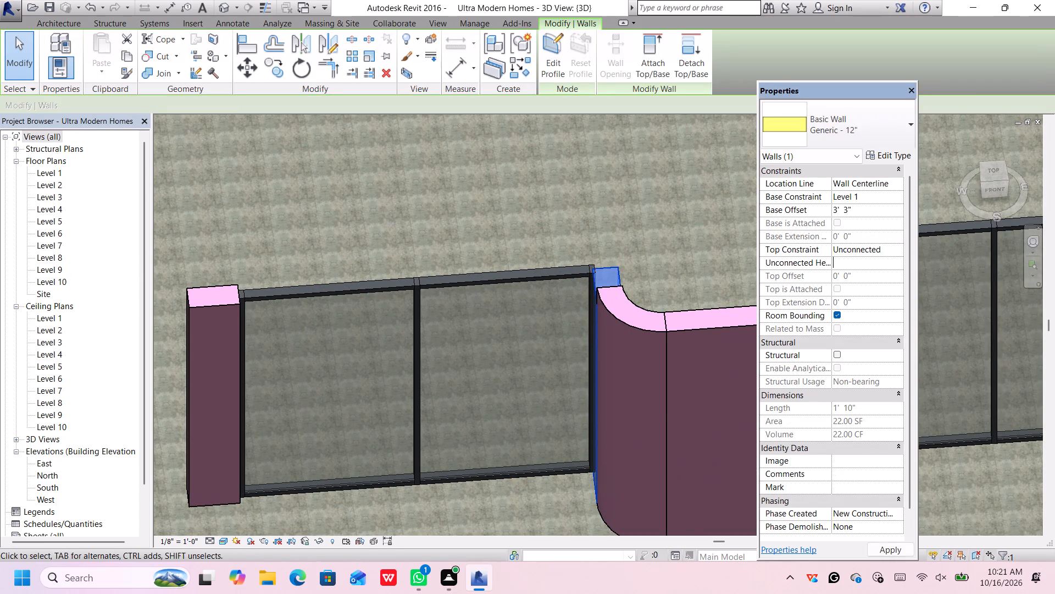
text(13)
key(apostrophe)
key(Return)
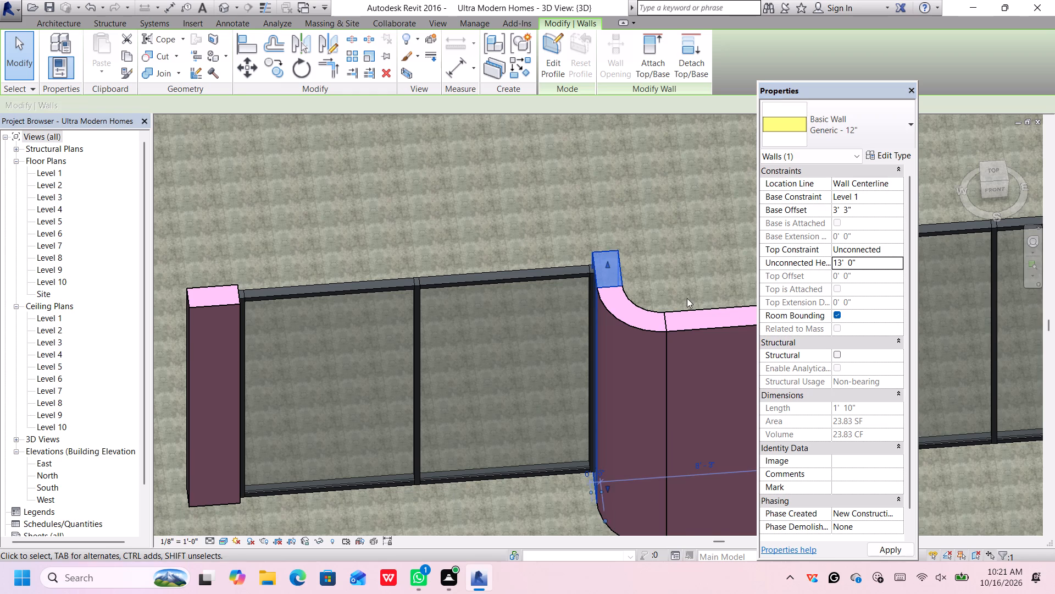
Set the unconnected height of the Storefront 2 curtain wall to 13'.
scroll(682, 299, down, 7)
click(633, 290)
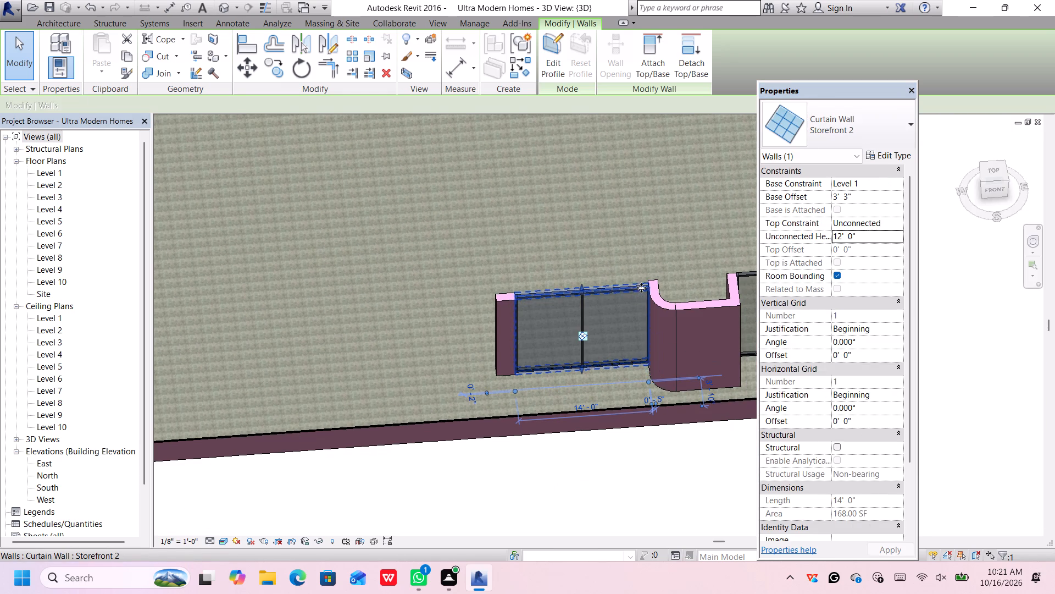
click(860, 235)
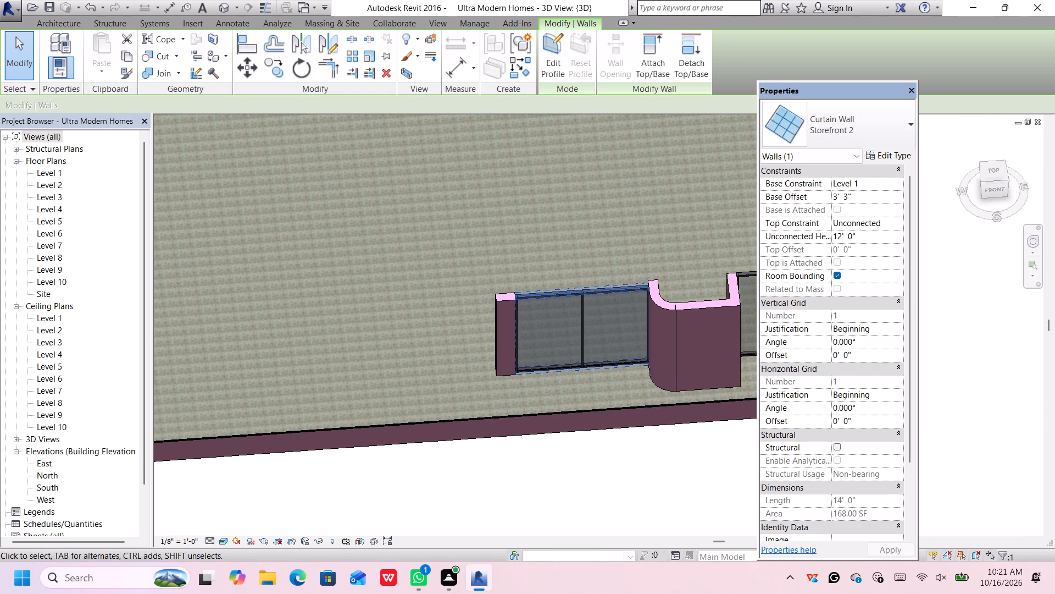
key(BackSpace)
key(BackSpace)
key(BackSpace)
key(BackSpace)
key(BackSpace)
key(BackSpace)
key(BackSpace)
key(BackSpace)
key(BackSpace)
key(BackSpace)
key(BackSpace)
text(13)
key(apostrophe)
key(Return)
key(Return)
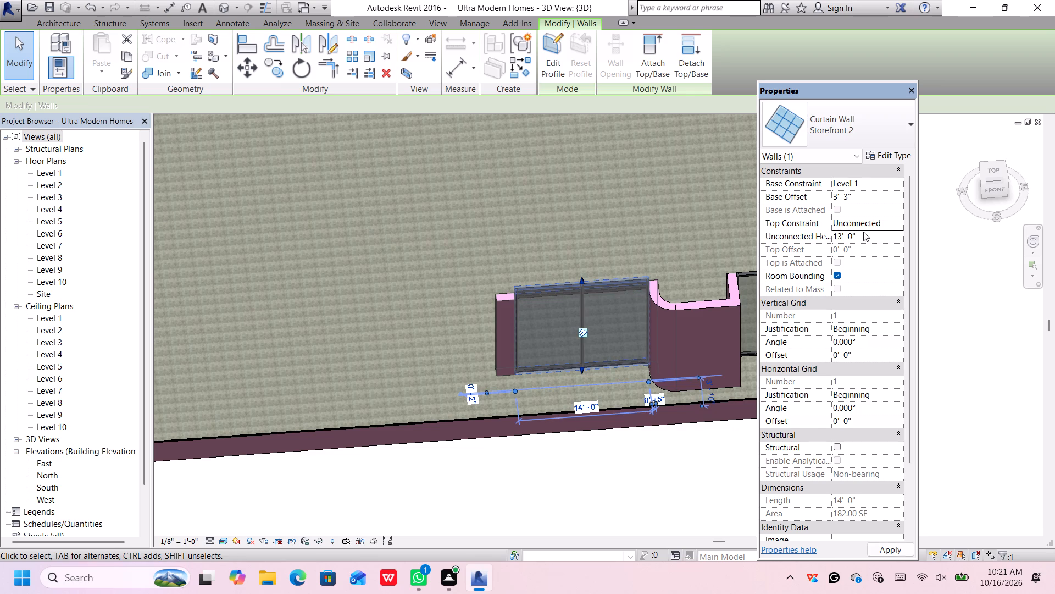
Set the horizontal grid spacing of the Storefront 2 curtain wall type to 13'.
click(890, 156)
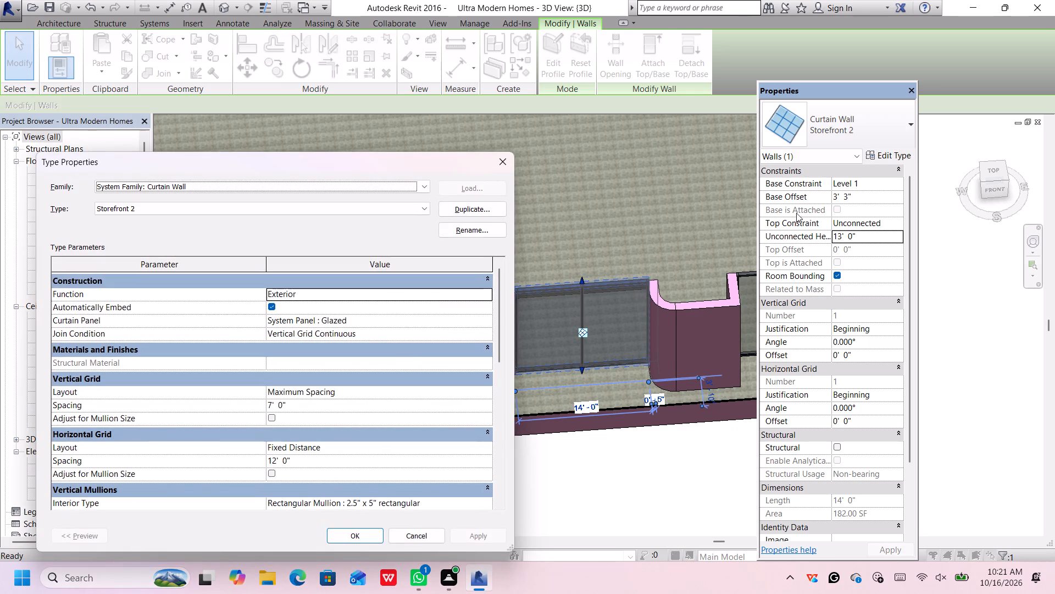
click(326, 463)
key(BackSpace)
key(1)
key(3)
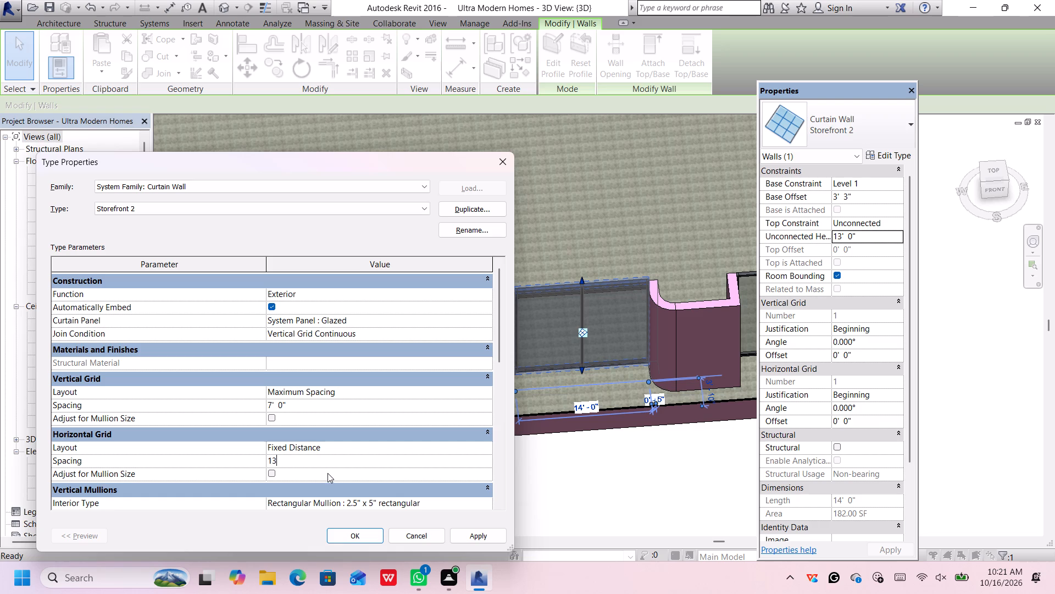
key(apostrophe)
key(Return)
key(Return)
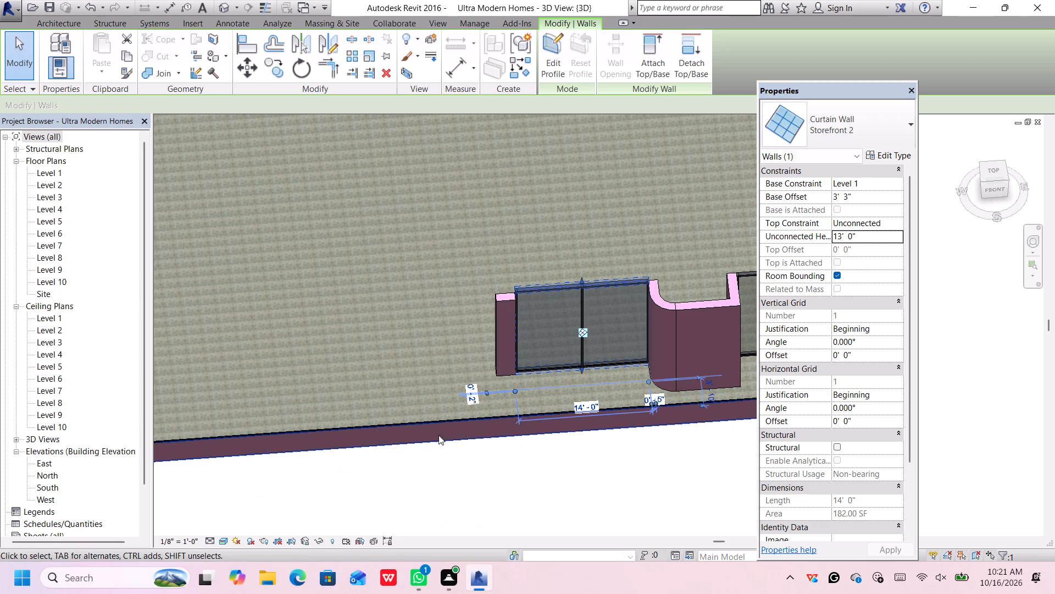
Set the unconnected height of the Generic - 12" wall at the west end of the Storefront 2 curtain wall to 13'.
scroll(512, 299, up, 3)
click(508, 296)
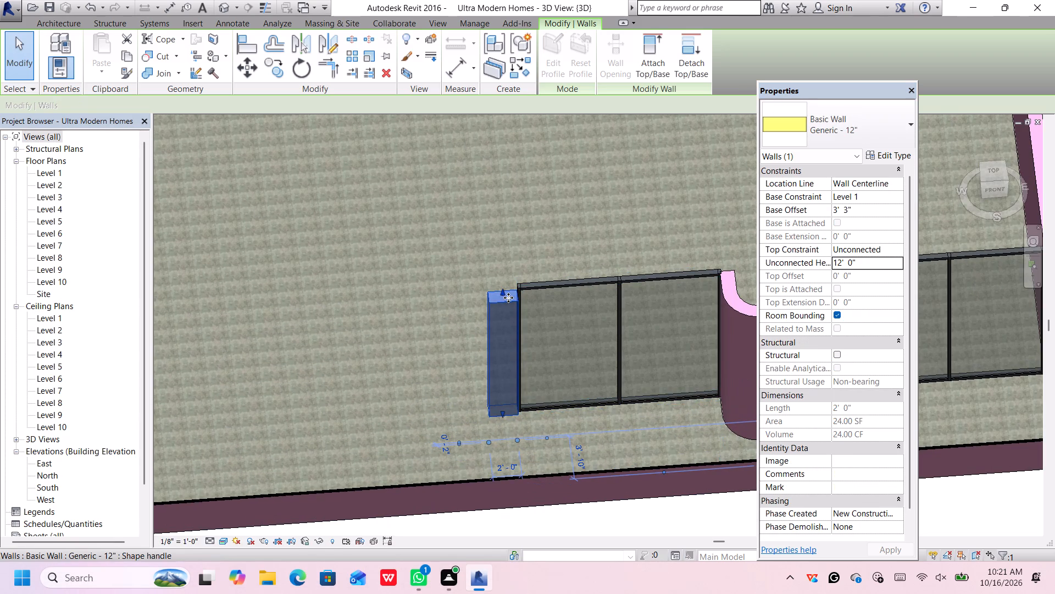
click(871, 262)
key(BackSpace)
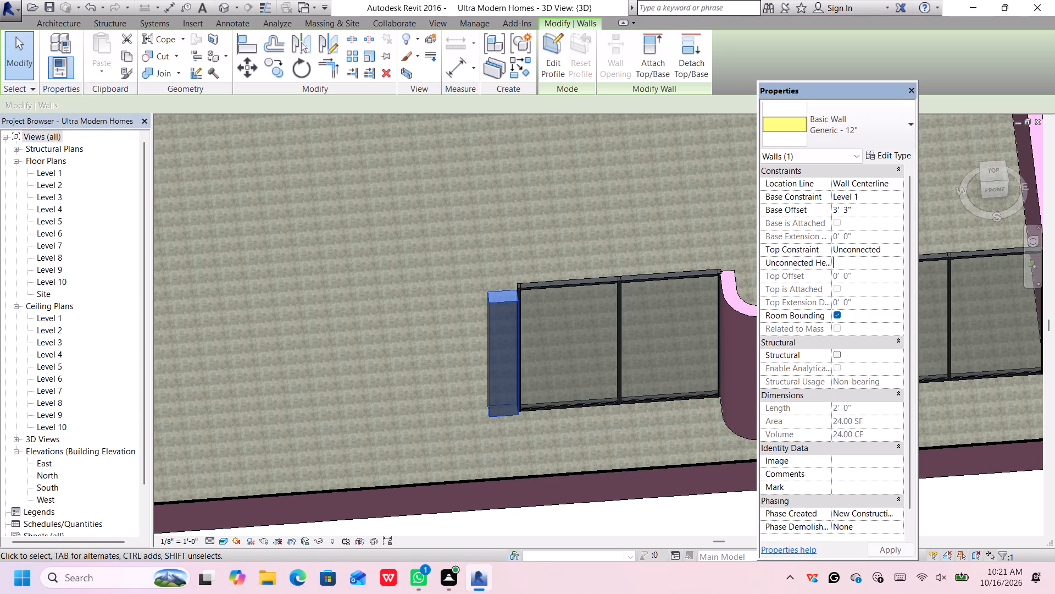
text(13)
key(apostrophe)
key(Return)
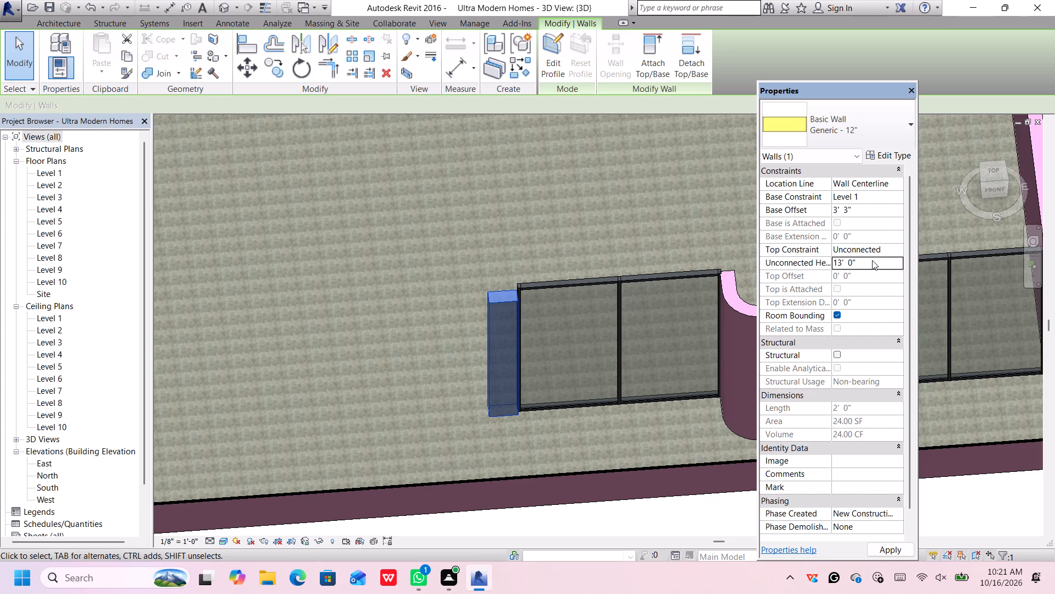
key(Return)
Examine the facade from the front view to compare the top alignment of its walls and curtain walls.
scroll(517, 384, down, 6)
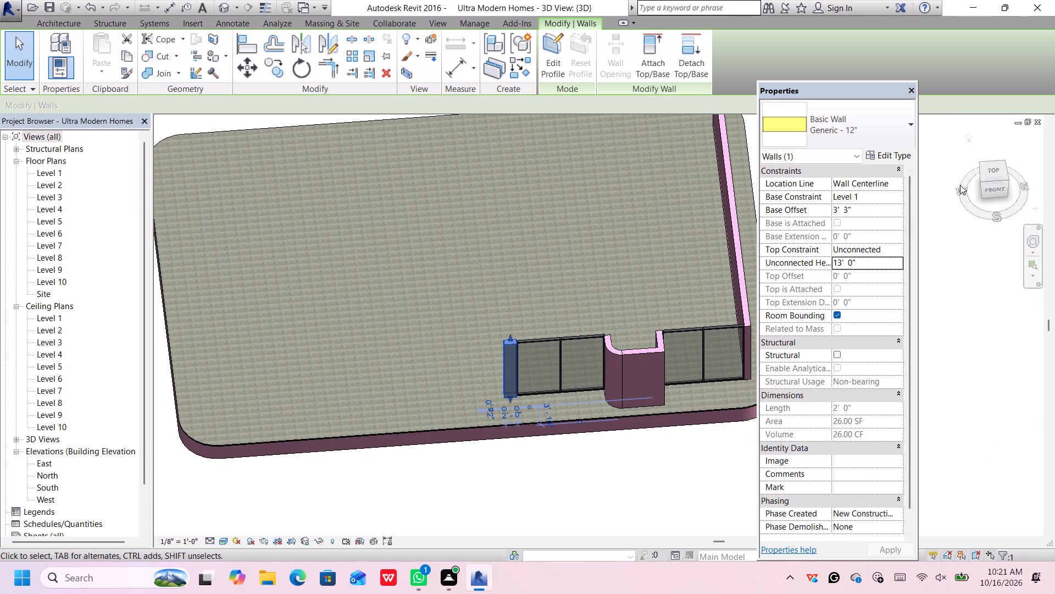
click(997, 189)
scroll(520, 397, down, 13)
click(726, 320)
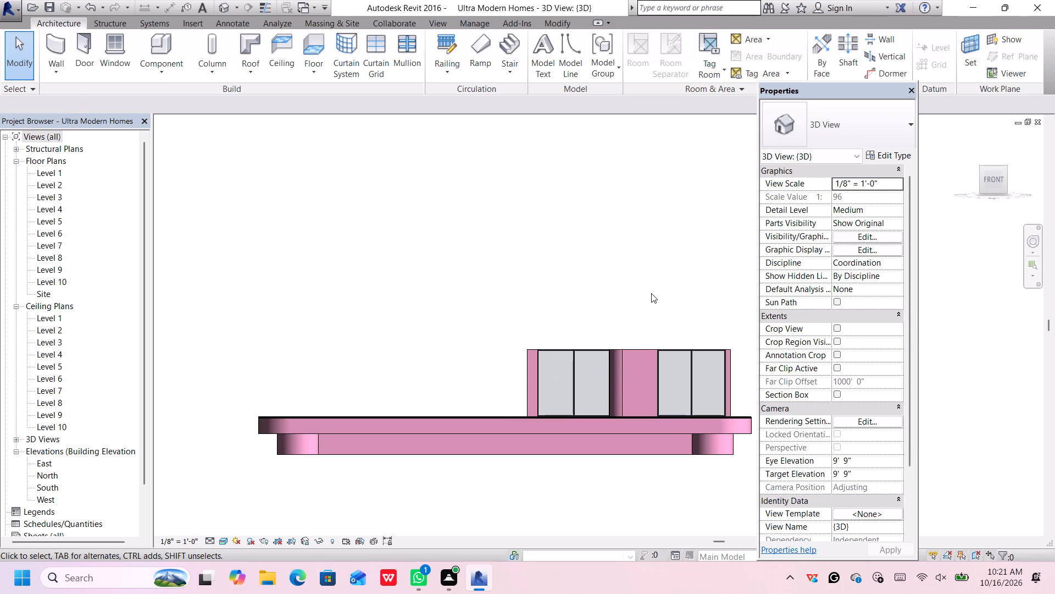
scroll(524, 399, up, 1)
scroll(538, 395, down, 2)
middle_drag(720, 324, 691, 330)
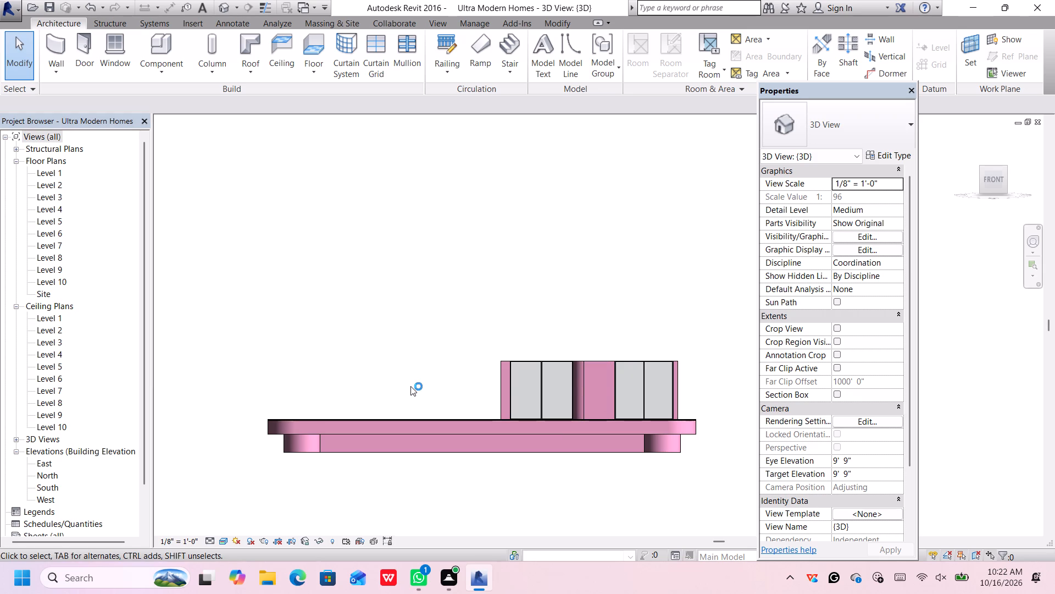
scroll(412, 386, up, 1)
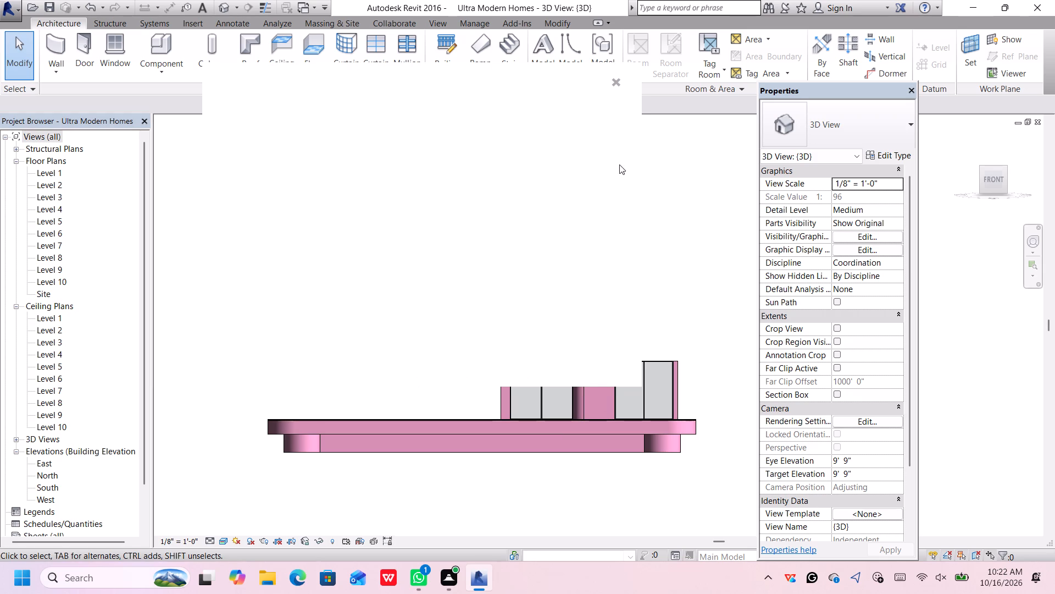
From the top view, start a new wall and duplicate the Generic - 12" type as Generic - 10'.
click(619, 83)
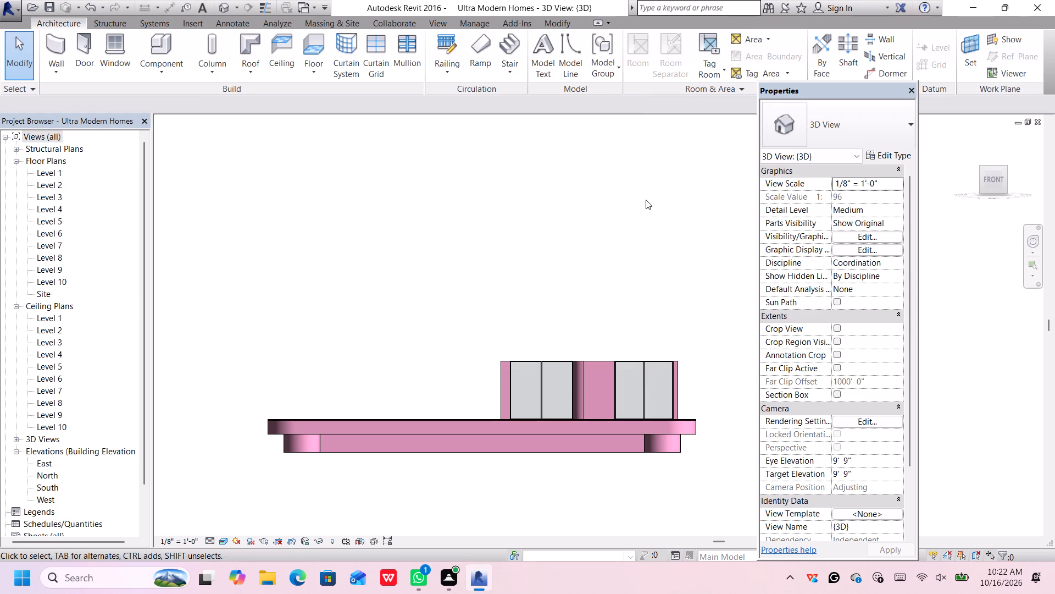
scroll(629, 343, down, 1)
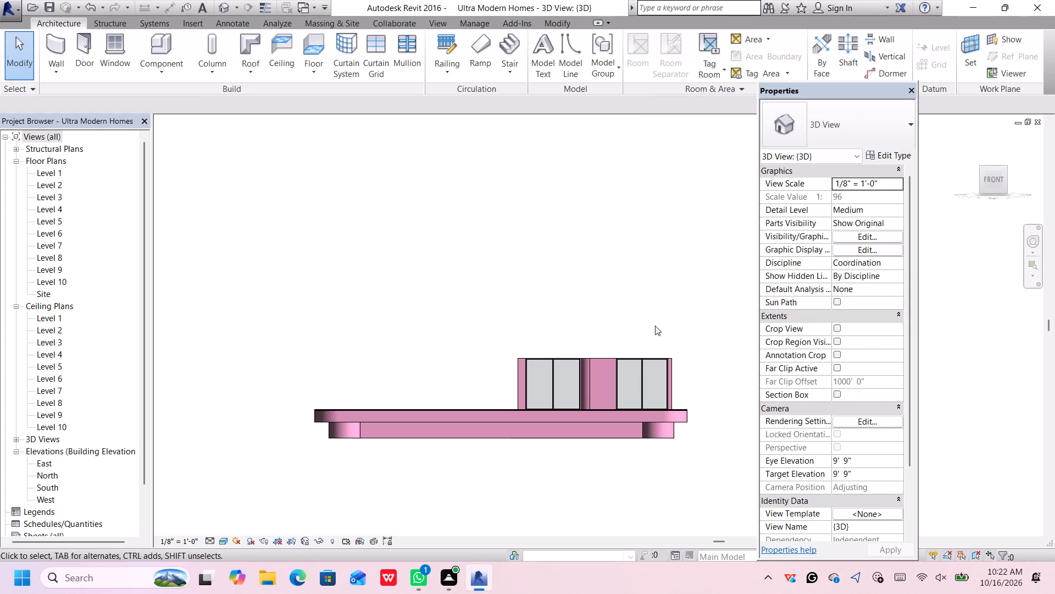
click(992, 167)
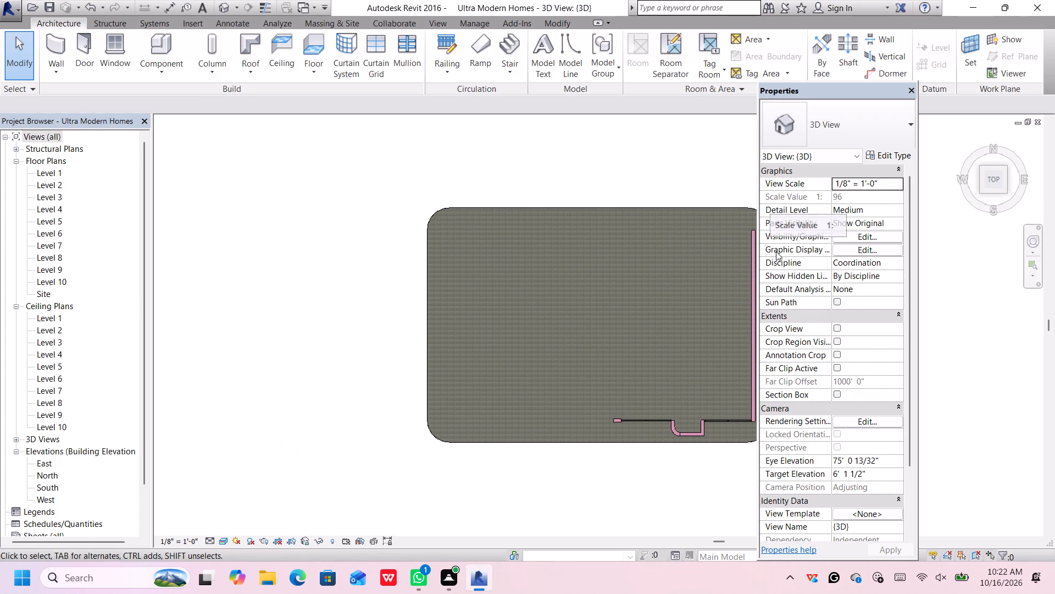
middle_drag(655, 358, 543, 333)
middle_click(543, 333)
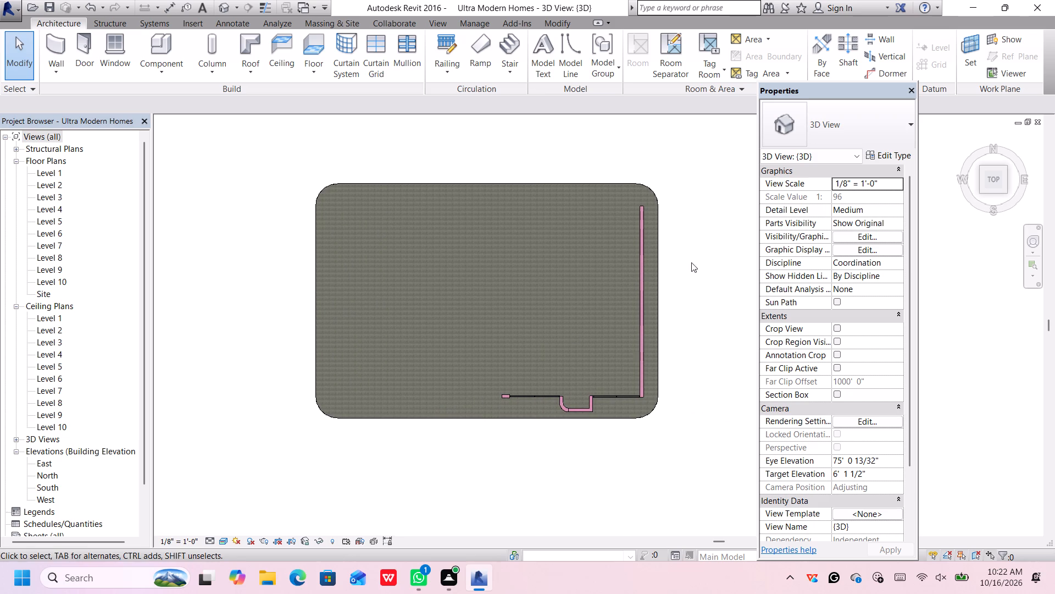
click(51, 42)
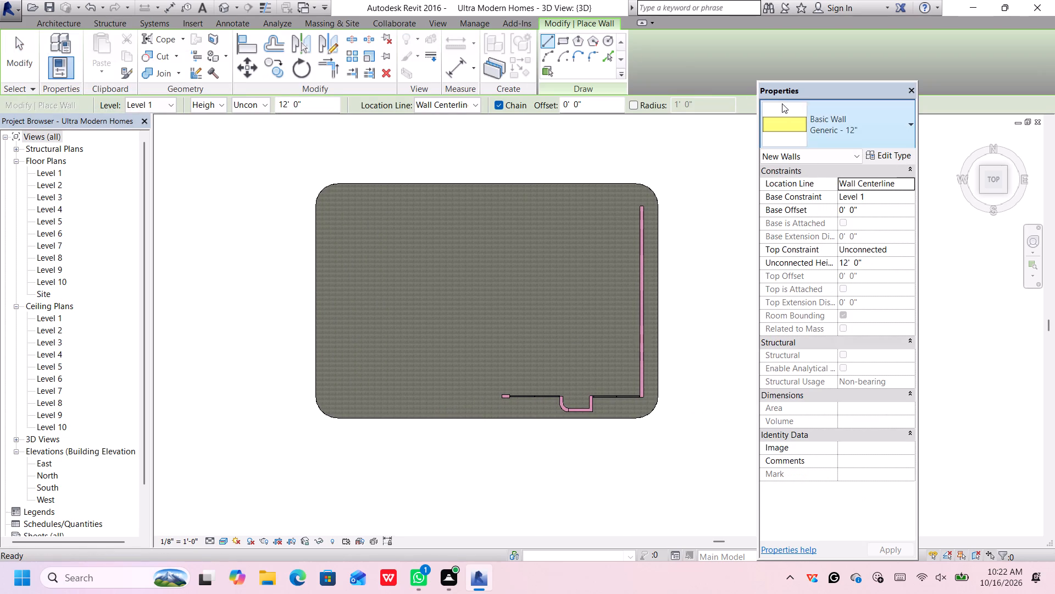
click(895, 154)
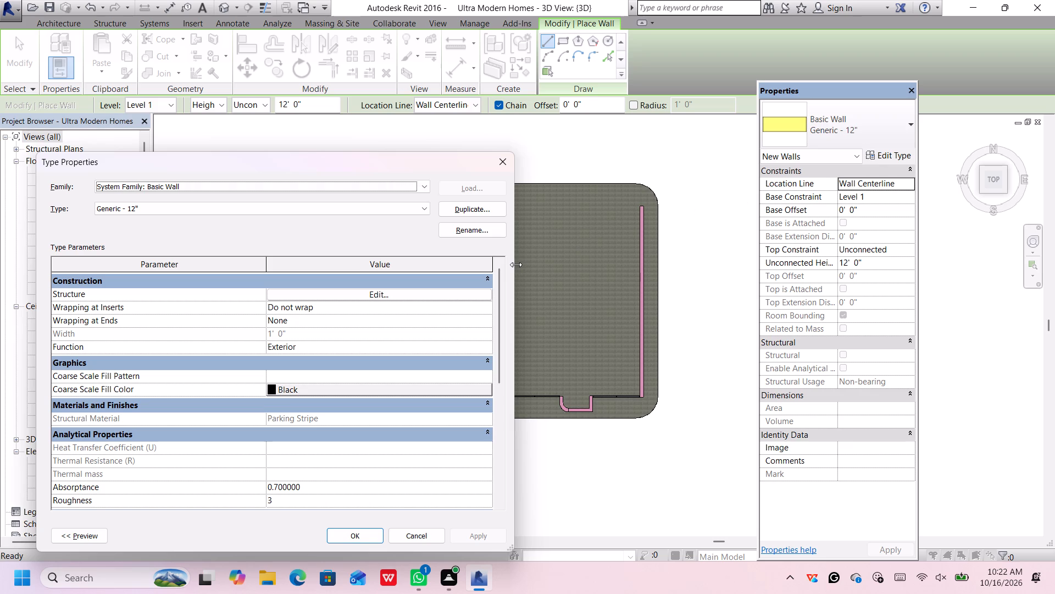
click(476, 209)
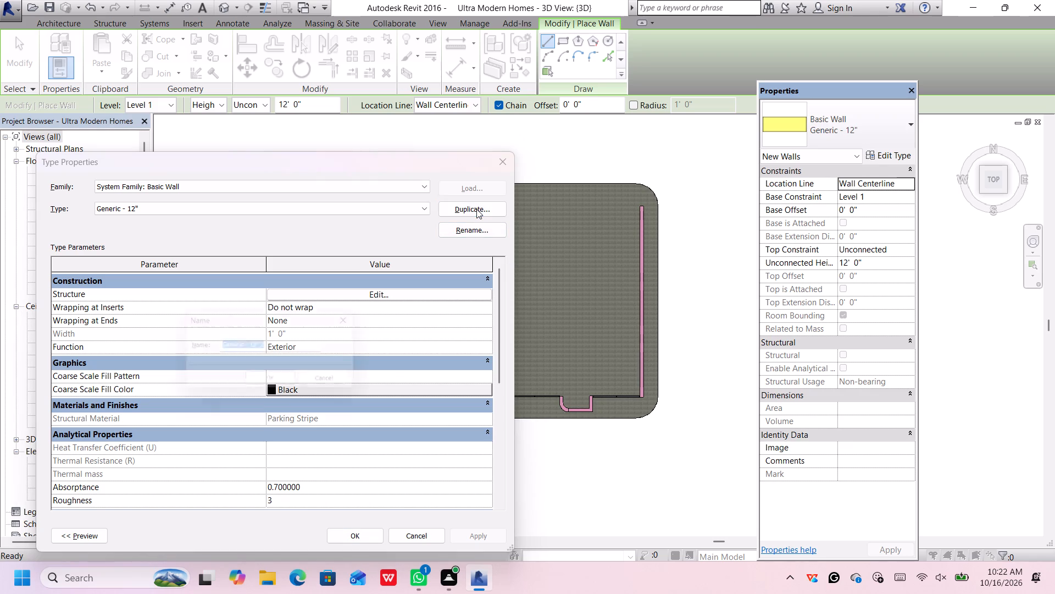
click(329, 348)
click(318, 352)
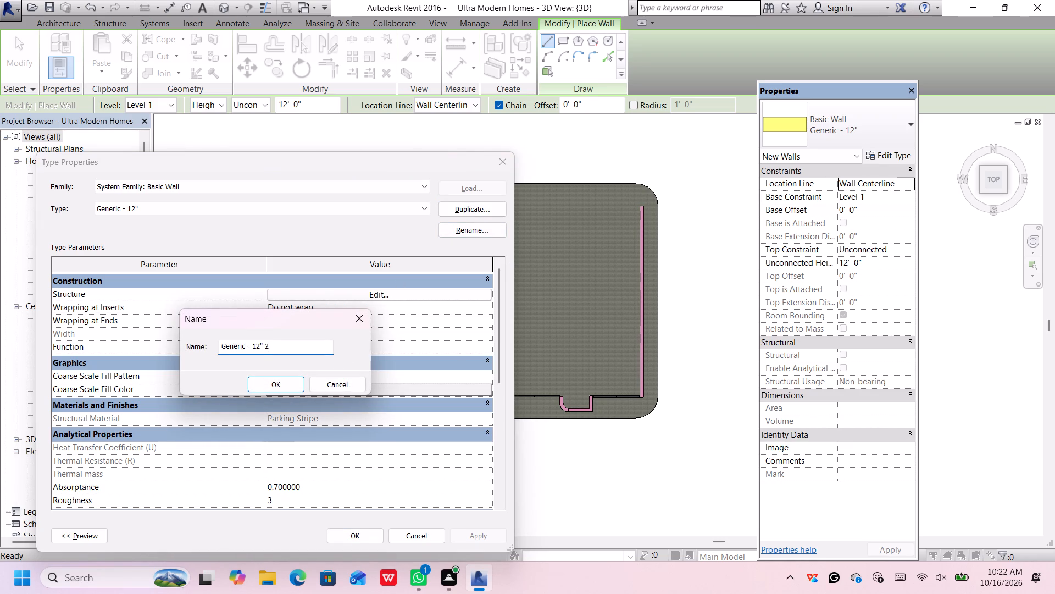
key(BackSpace)
key(BackSpace)
key(BackSpace)
key(BackSpace)
key(BackSpace)
key(1)
text(0')
key(Return)
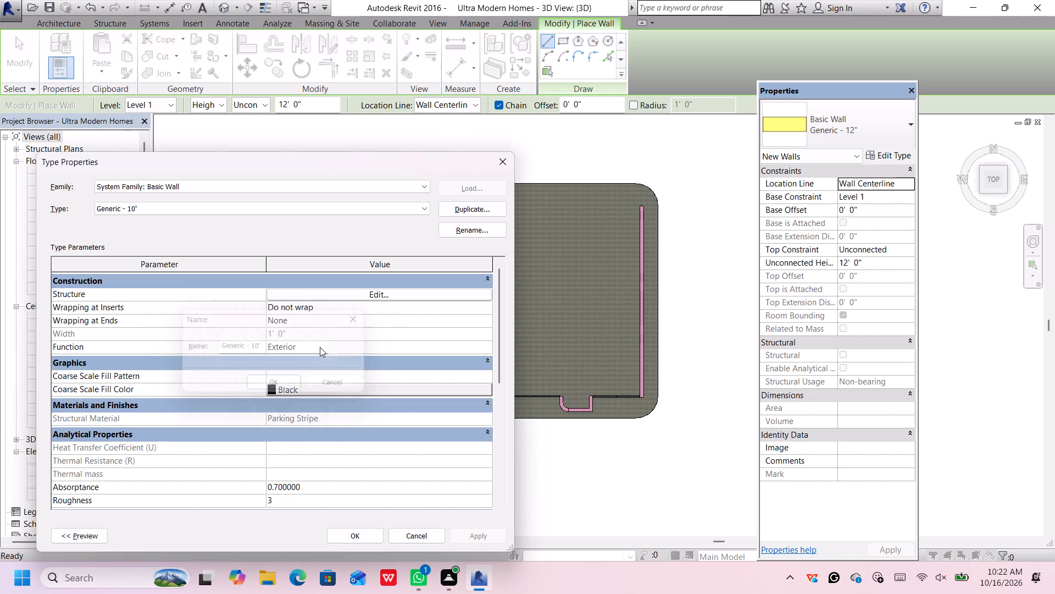
Set the structure layer thickness of the Generic - 10' wall type to 10'.
click(377, 291)
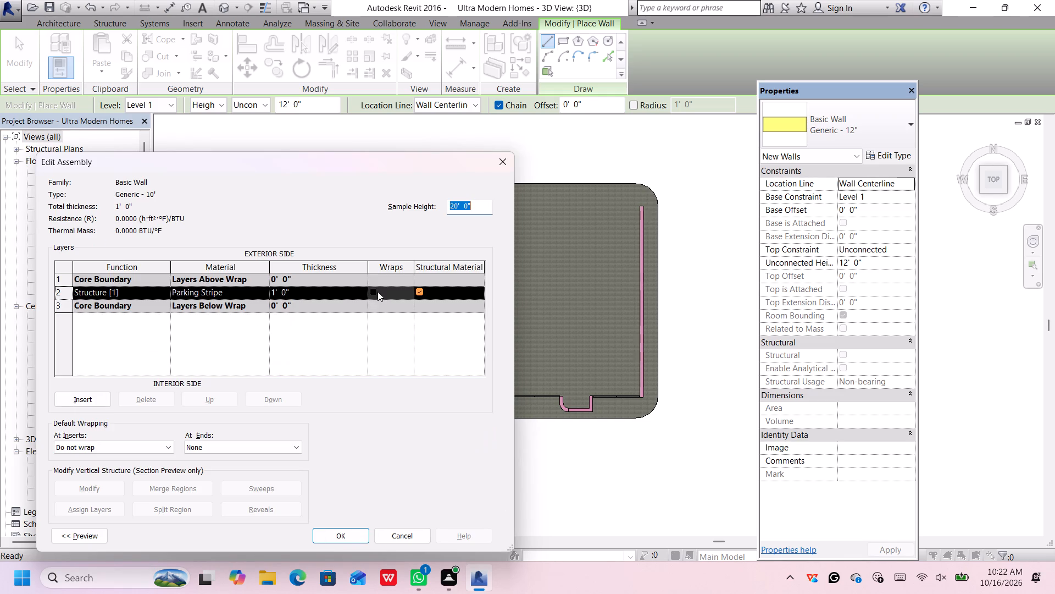
click(329, 289)
key(BackSpace)
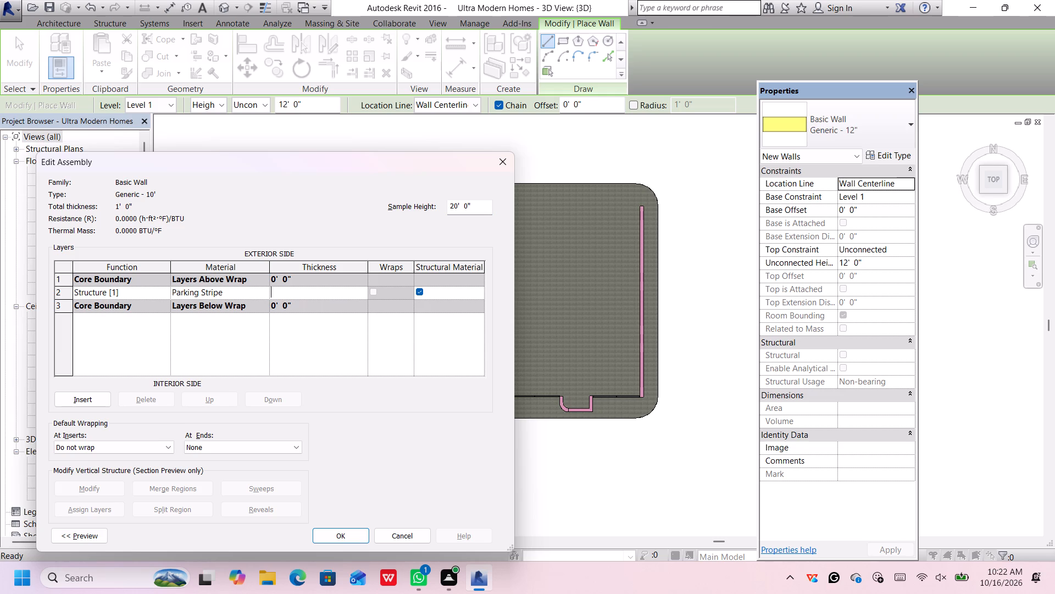
key(1)
text(0')
key(Return)
click(351, 535)
click(342, 538)
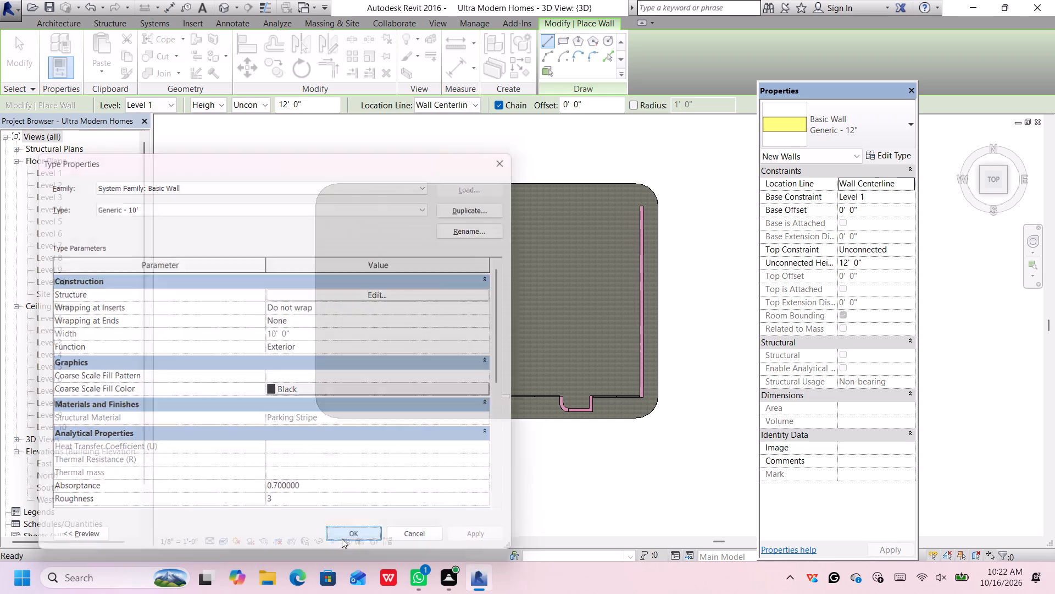
Draw a straight Generic - 10' wall about 24' long, running west from the short wall at the facade's west end.
scroll(502, 396, up, 2)
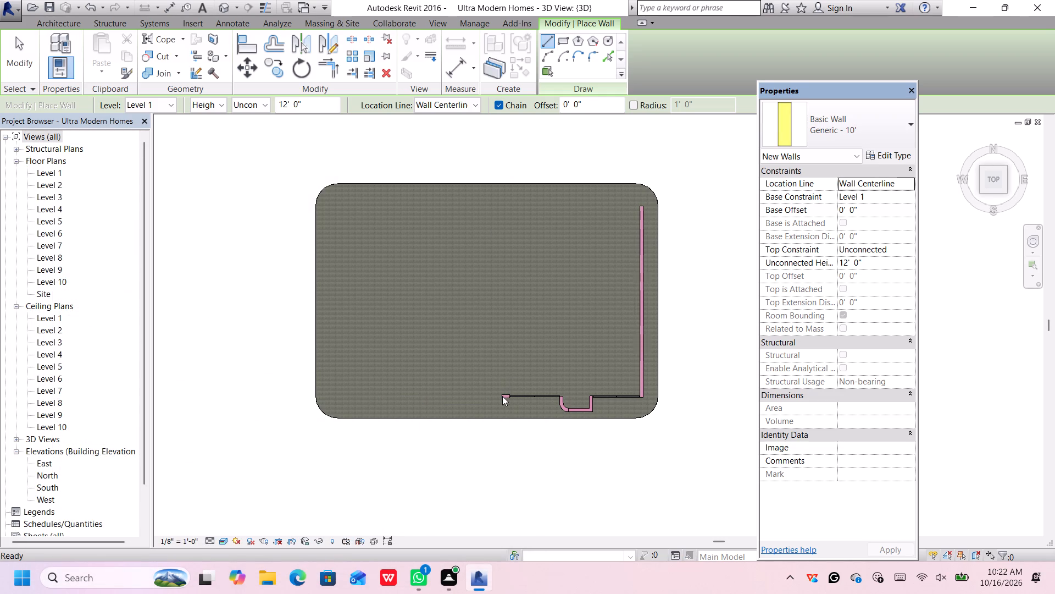
scroll(502, 396, up, 2)
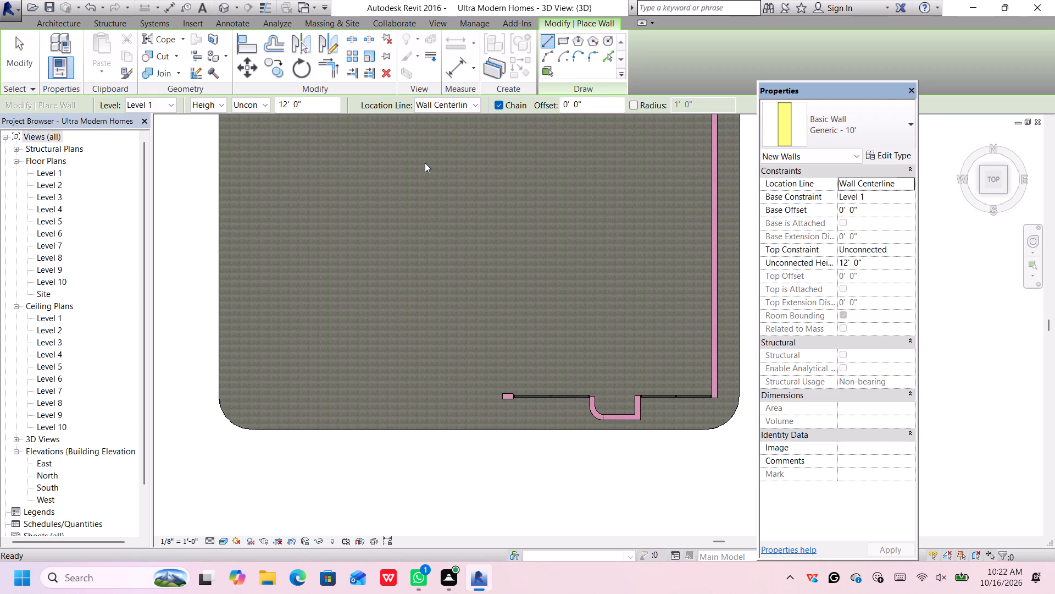
click(547, 42)
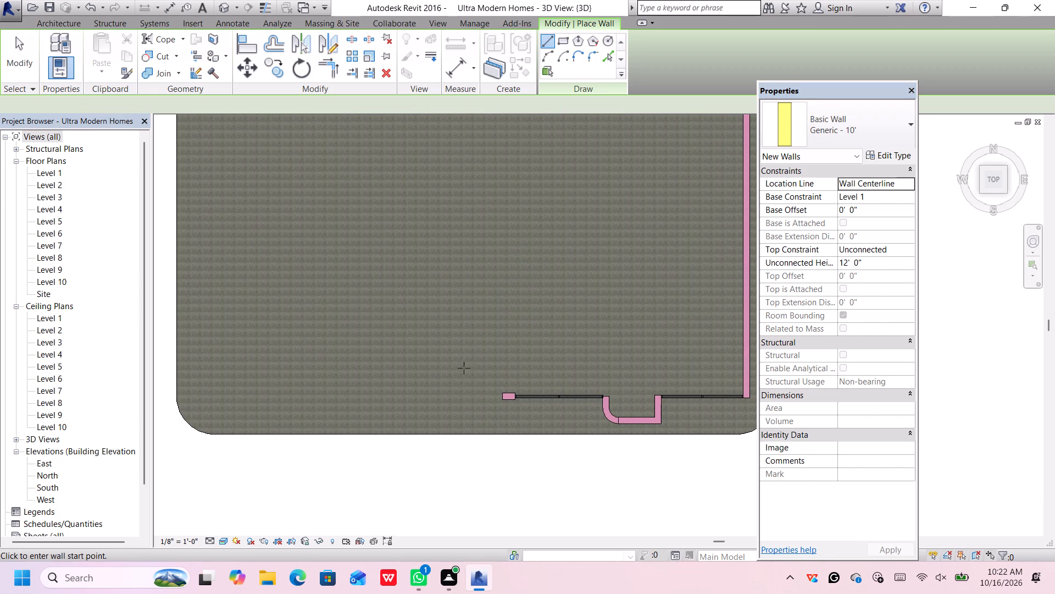
click(499, 397)
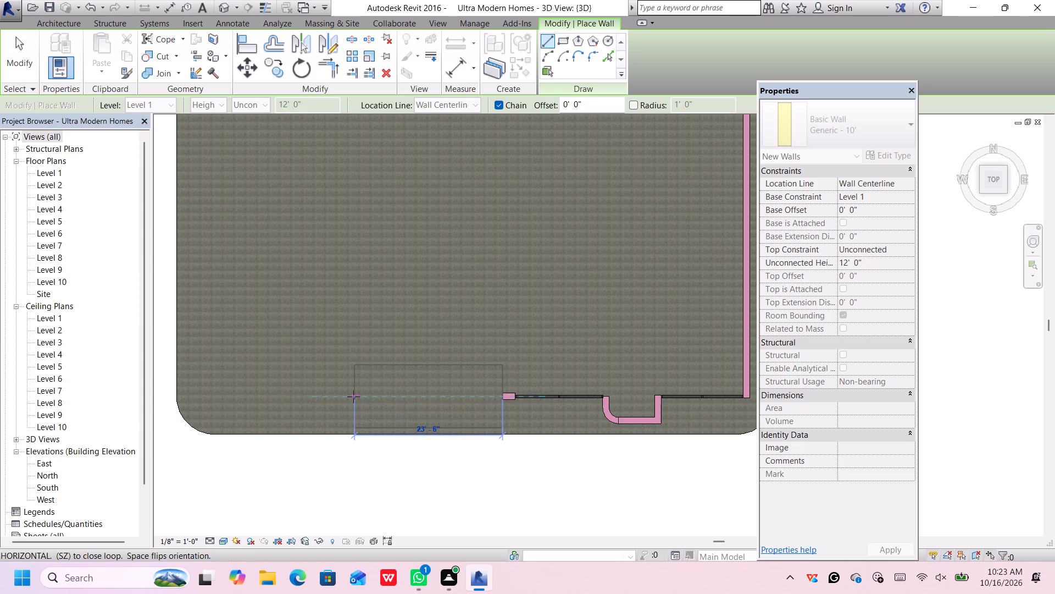
click(352, 396)
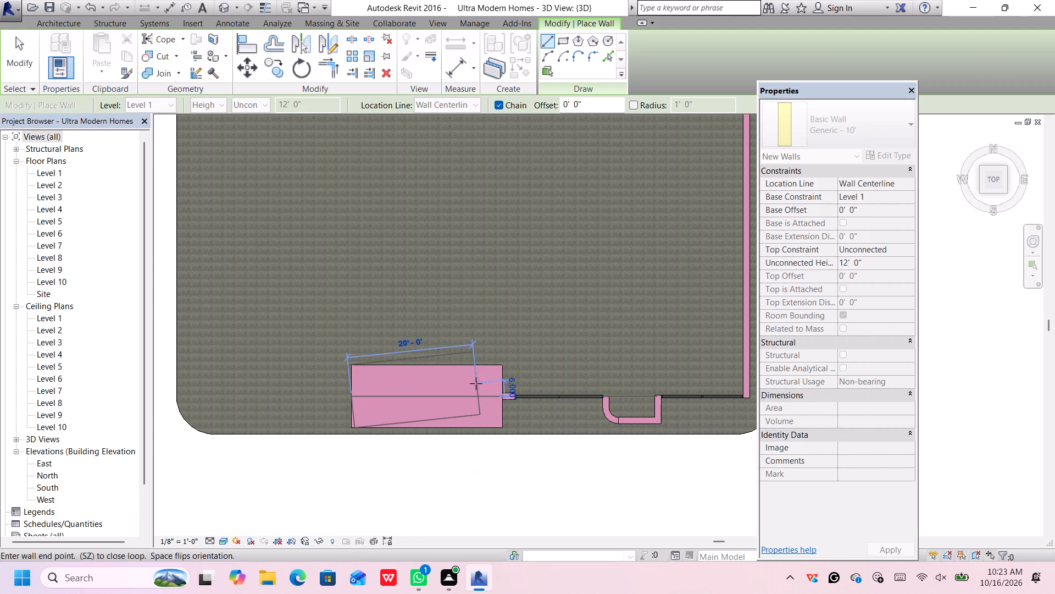
key(Escape)
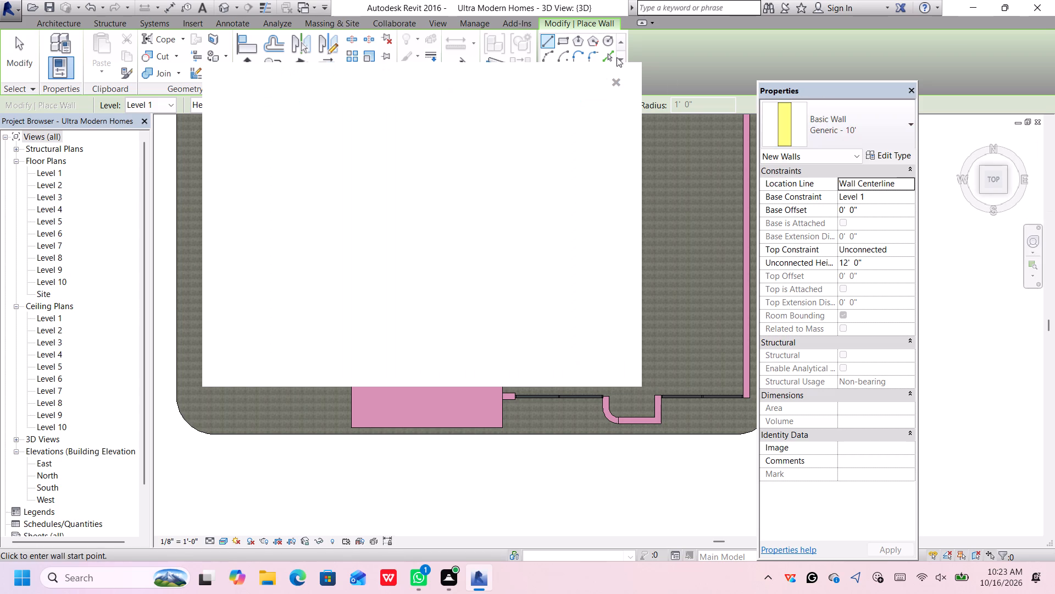
click(618, 84)
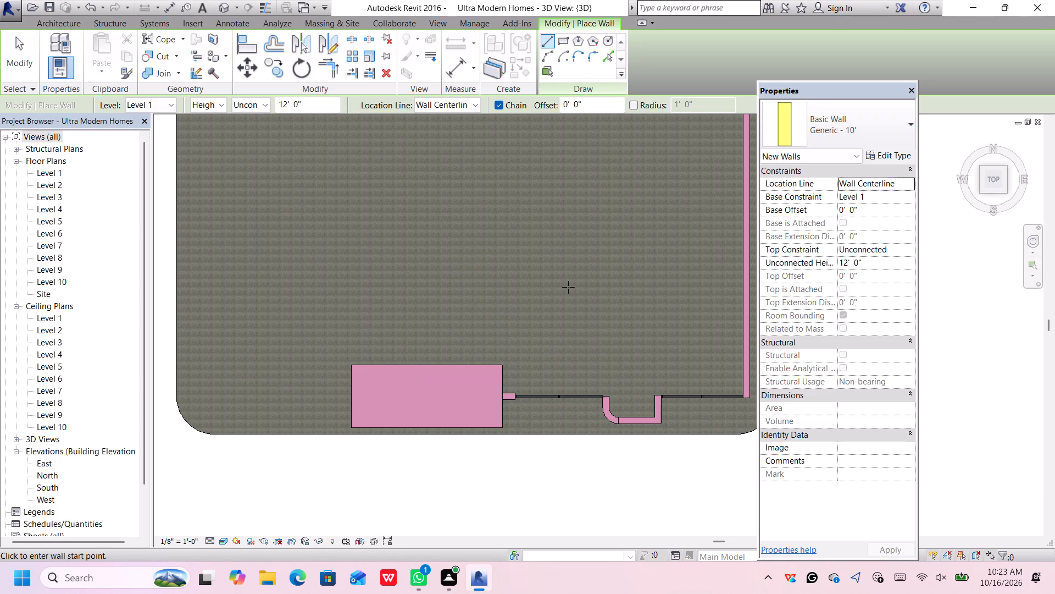
key(Escape)
Duplicate the type of the new thick wall at the facade's west end as Generic - 7'.
click(496, 395)
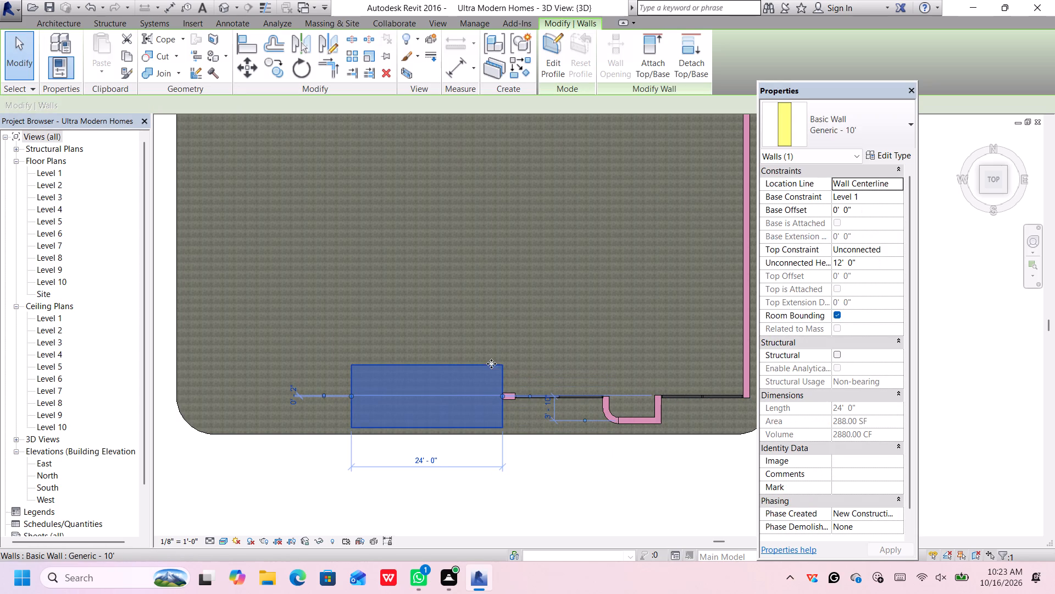
click(889, 153)
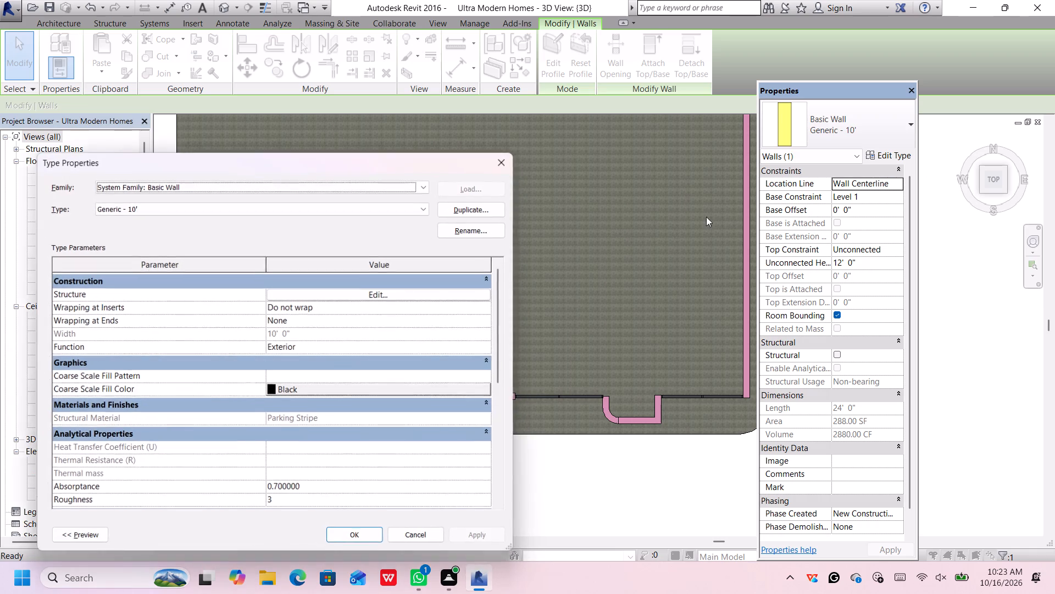
click(277, 213)
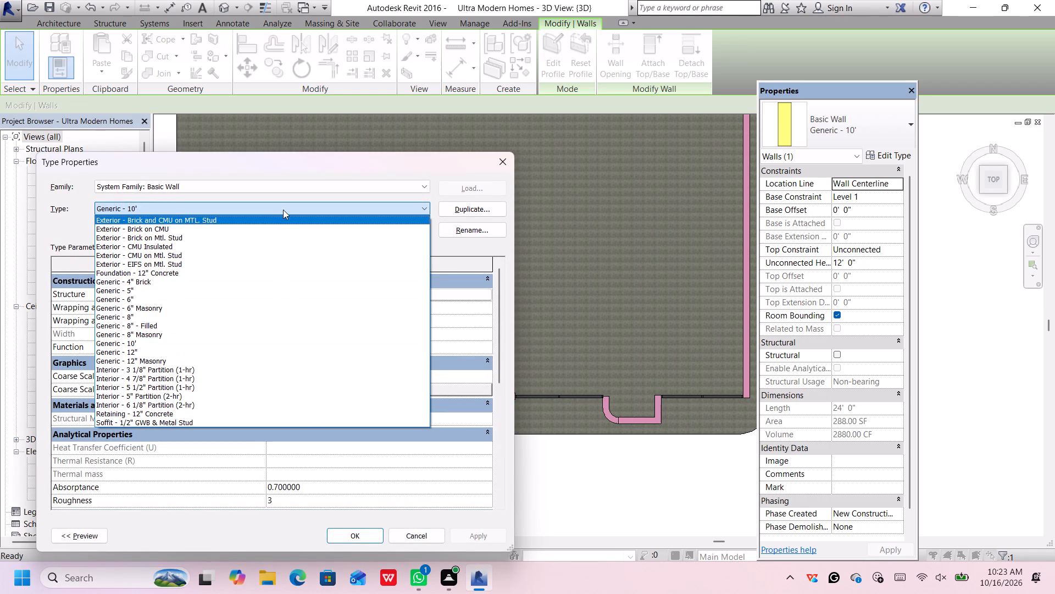
click(465, 209)
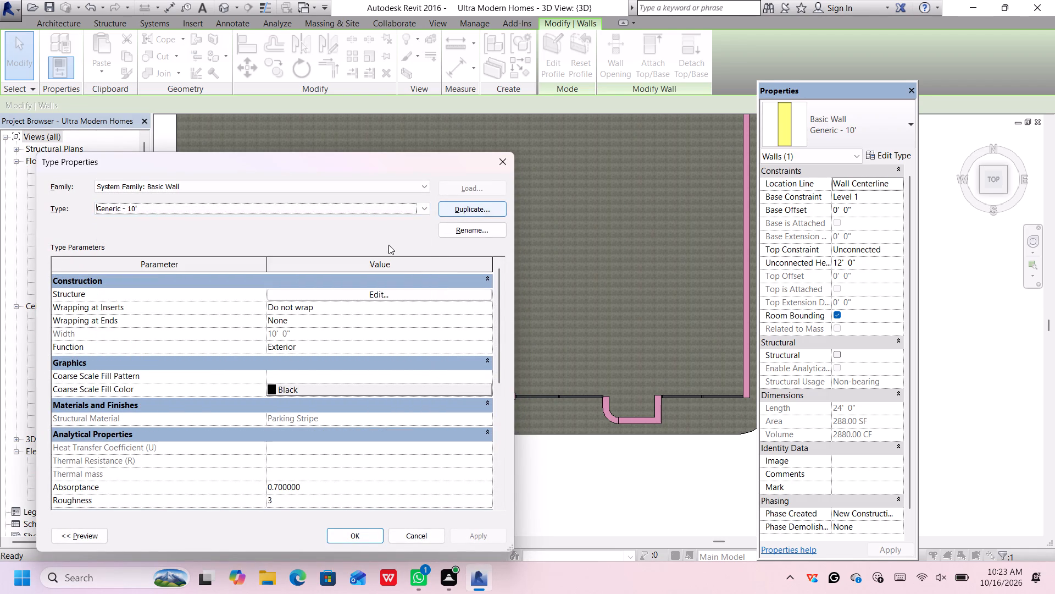
click(475, 211)
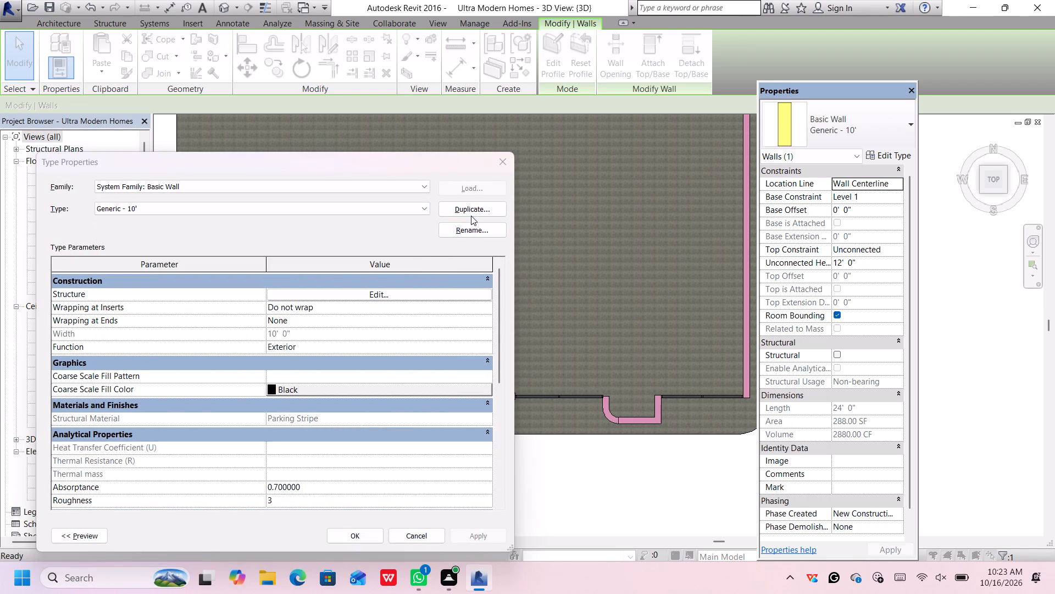
click(277, 351)
key(BackSpace)
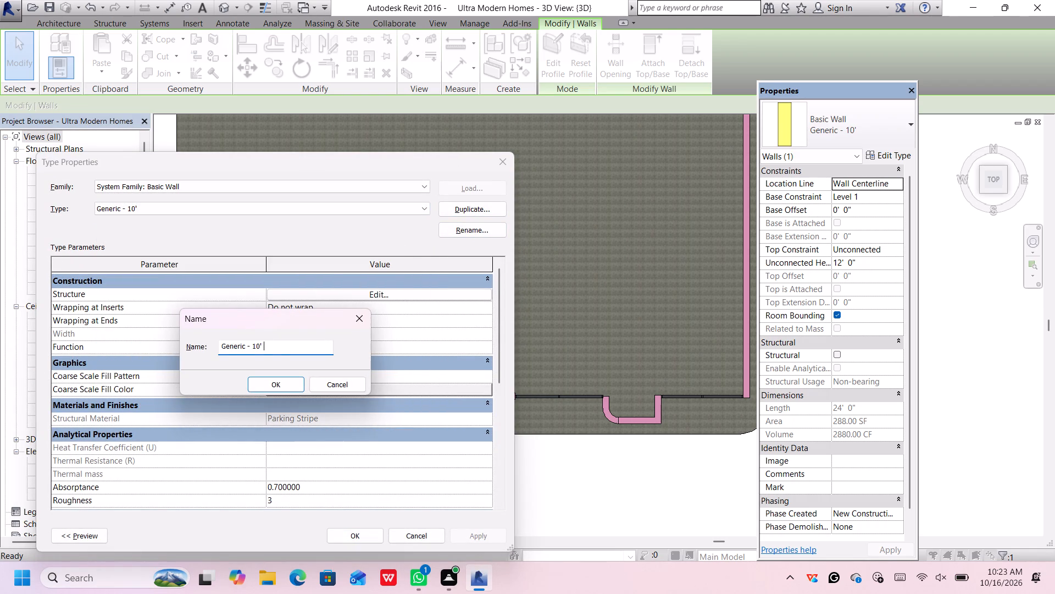
key(BackSpace)
key(BackSpace)
key(BackSpace)
key(BackSpace)
text(7')
key(Return)
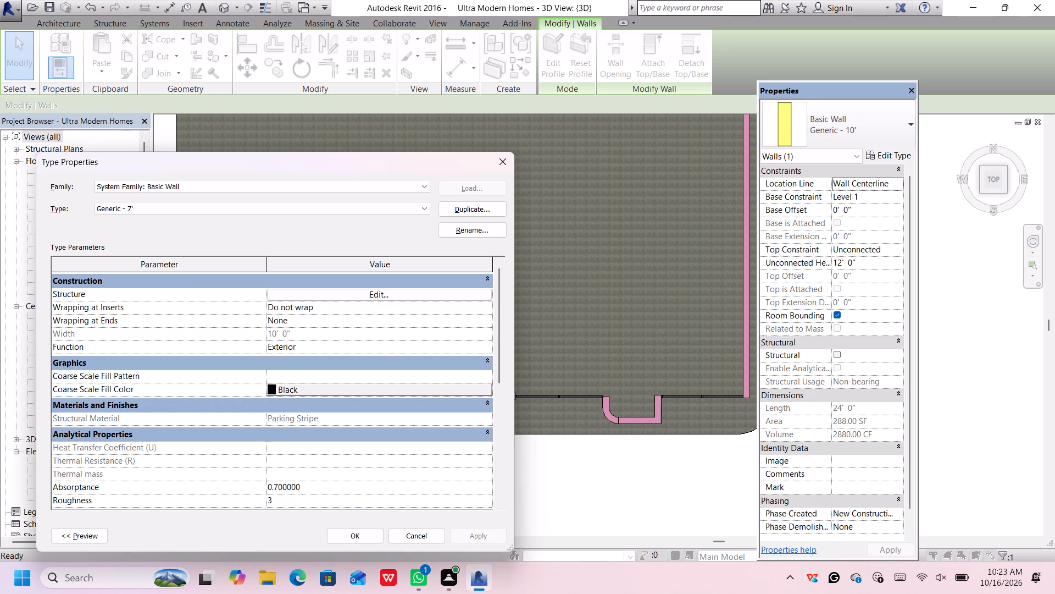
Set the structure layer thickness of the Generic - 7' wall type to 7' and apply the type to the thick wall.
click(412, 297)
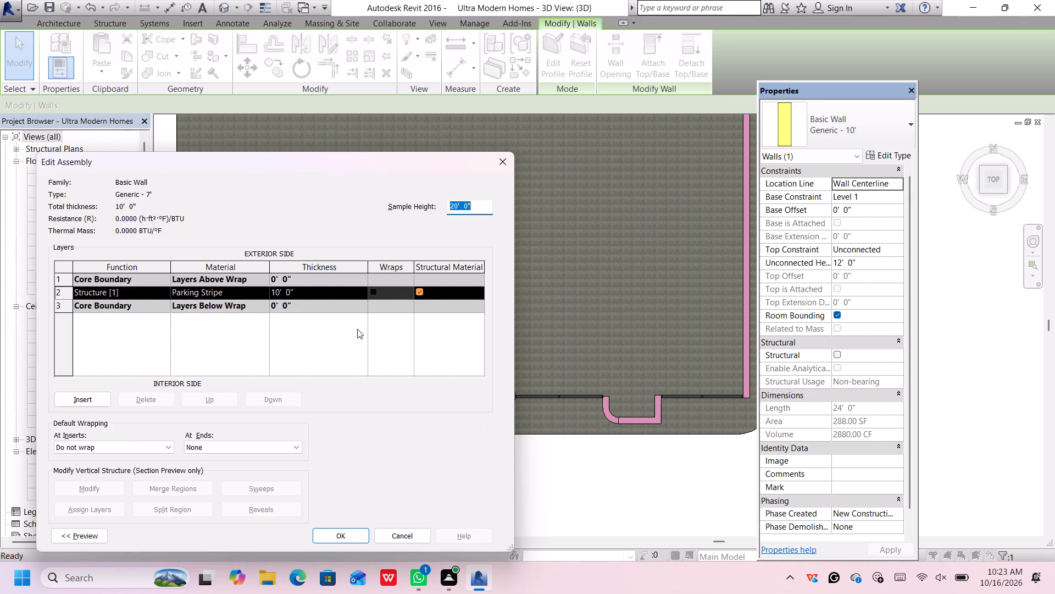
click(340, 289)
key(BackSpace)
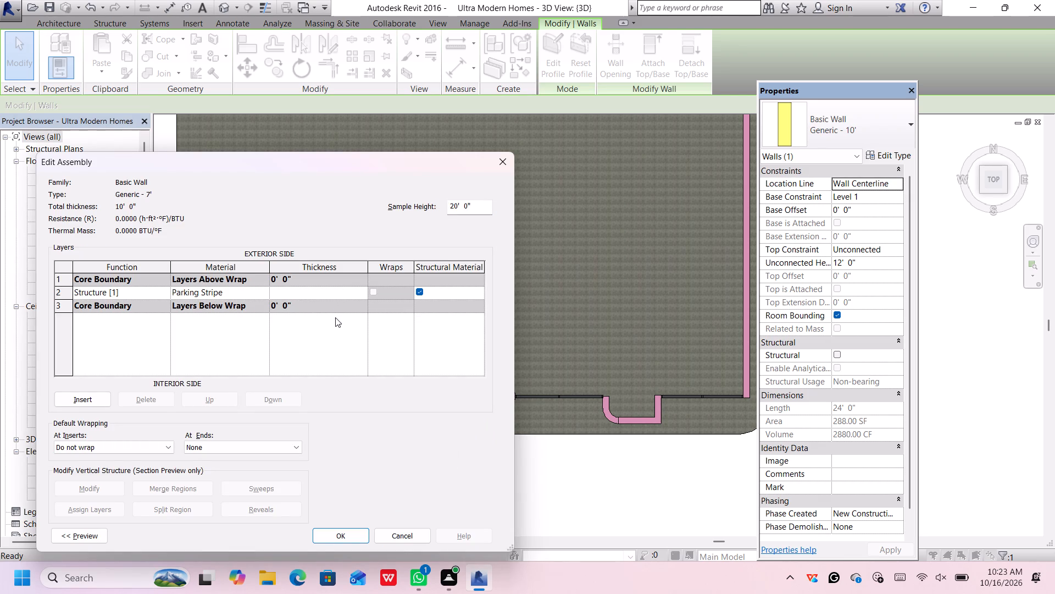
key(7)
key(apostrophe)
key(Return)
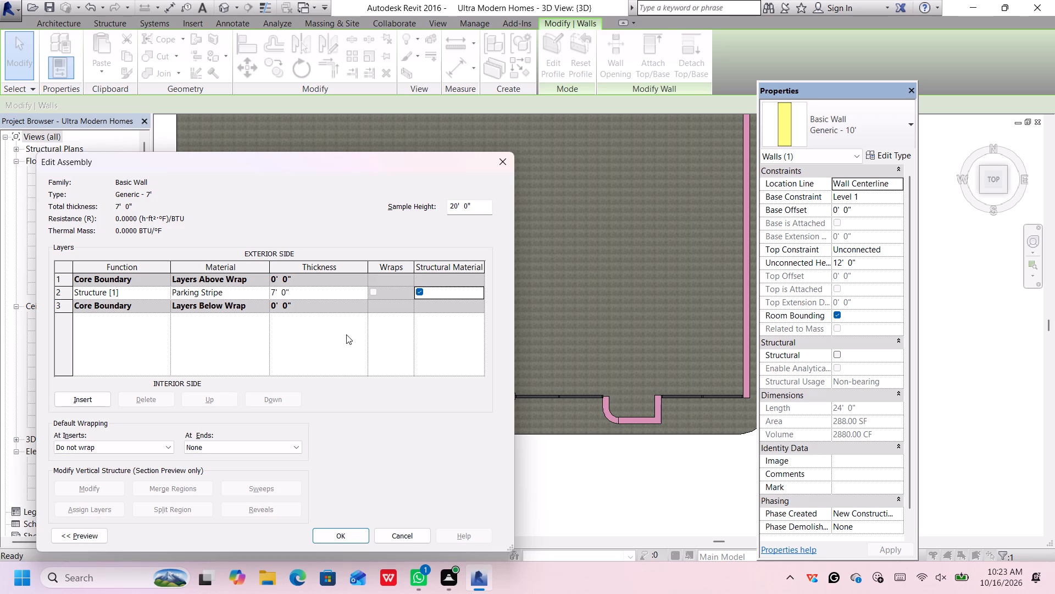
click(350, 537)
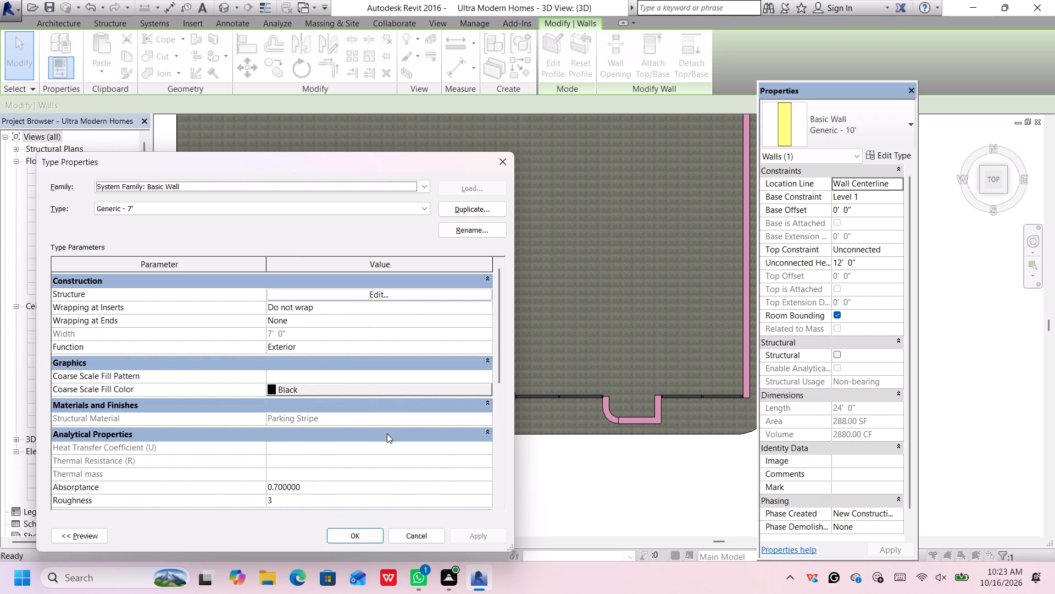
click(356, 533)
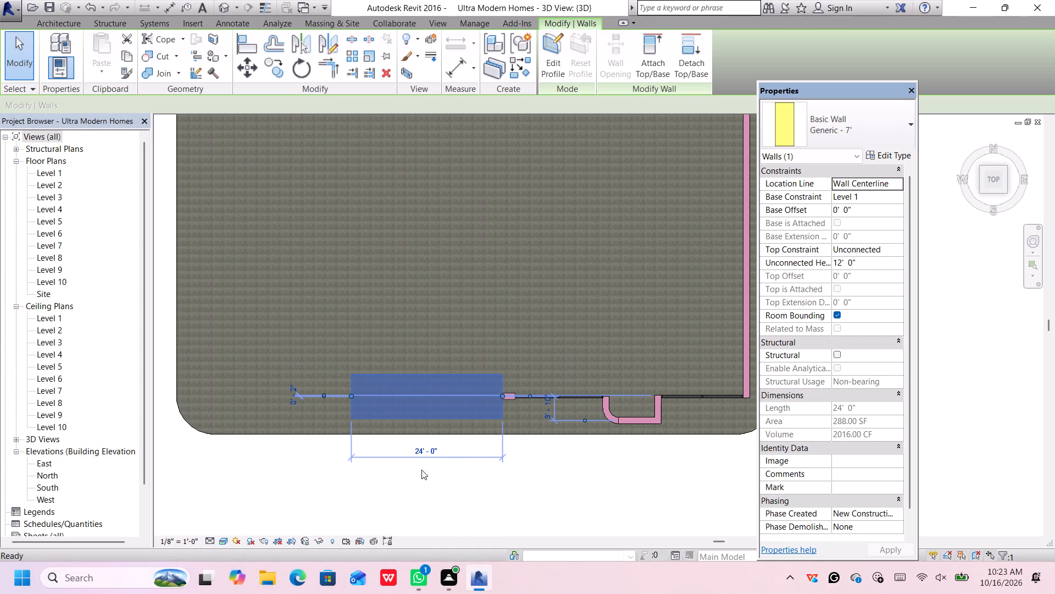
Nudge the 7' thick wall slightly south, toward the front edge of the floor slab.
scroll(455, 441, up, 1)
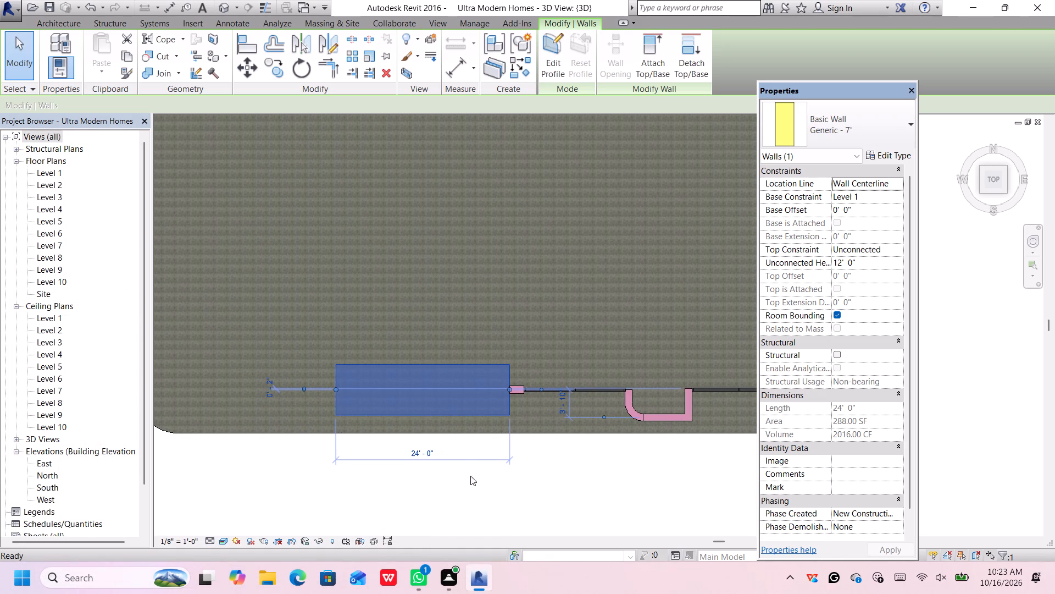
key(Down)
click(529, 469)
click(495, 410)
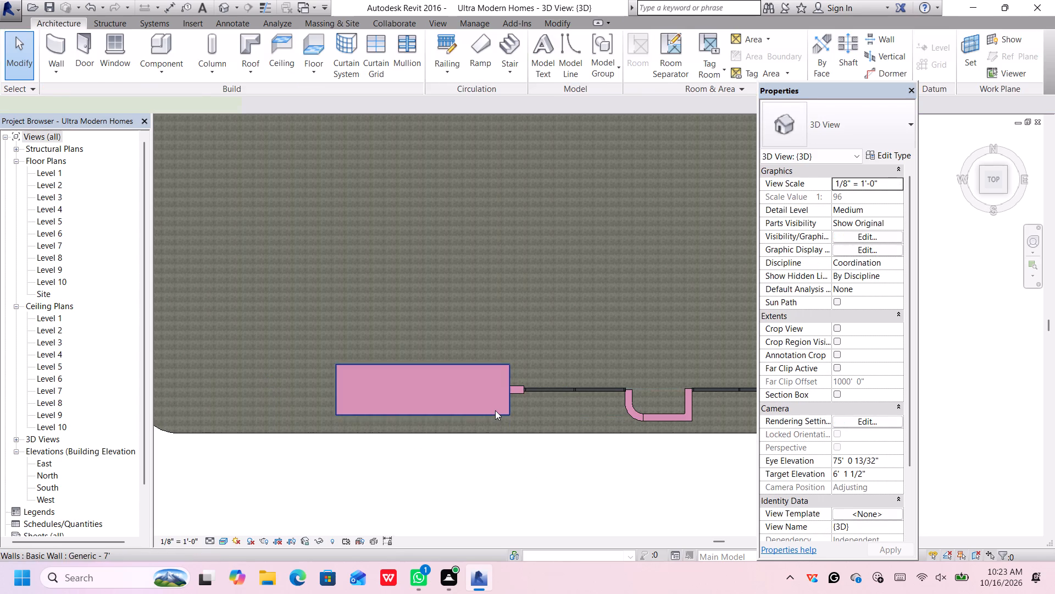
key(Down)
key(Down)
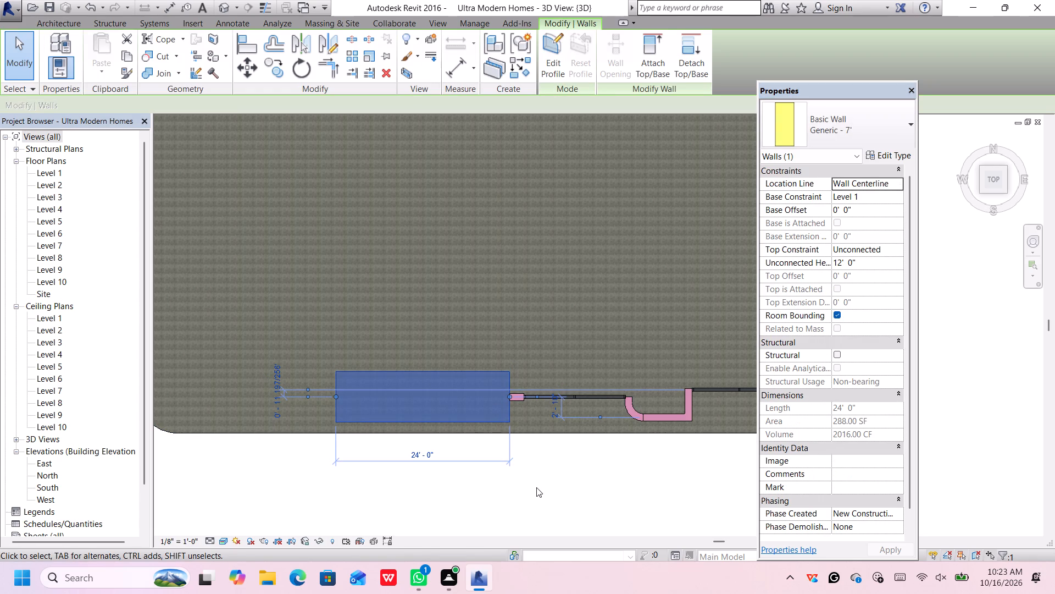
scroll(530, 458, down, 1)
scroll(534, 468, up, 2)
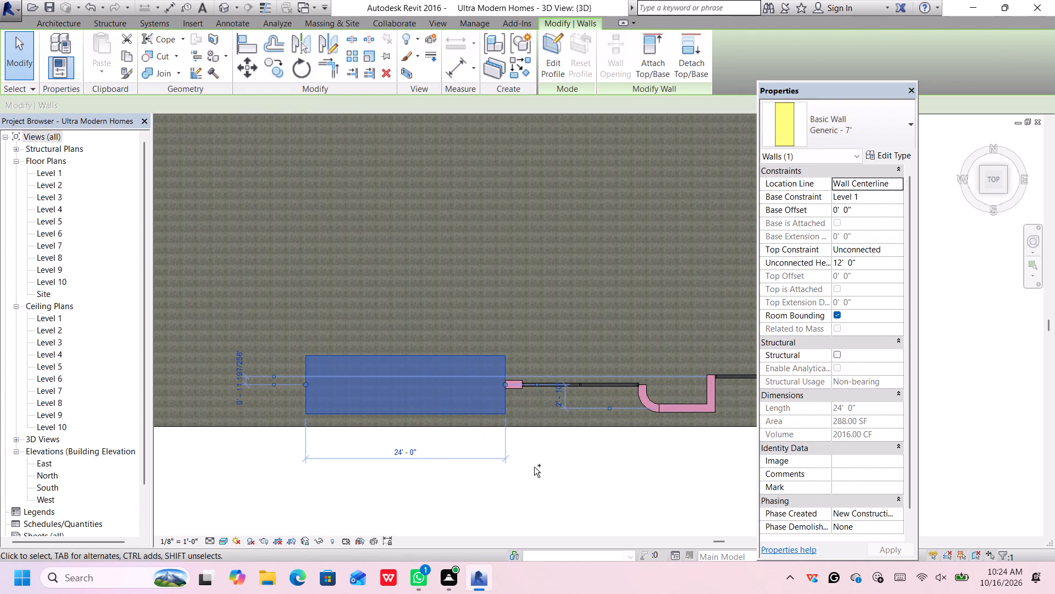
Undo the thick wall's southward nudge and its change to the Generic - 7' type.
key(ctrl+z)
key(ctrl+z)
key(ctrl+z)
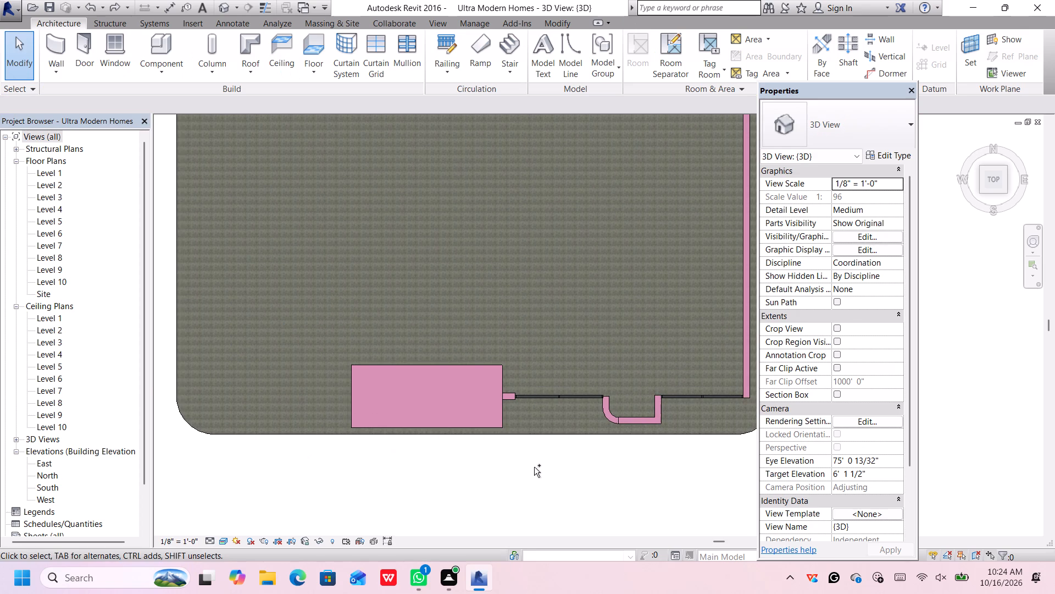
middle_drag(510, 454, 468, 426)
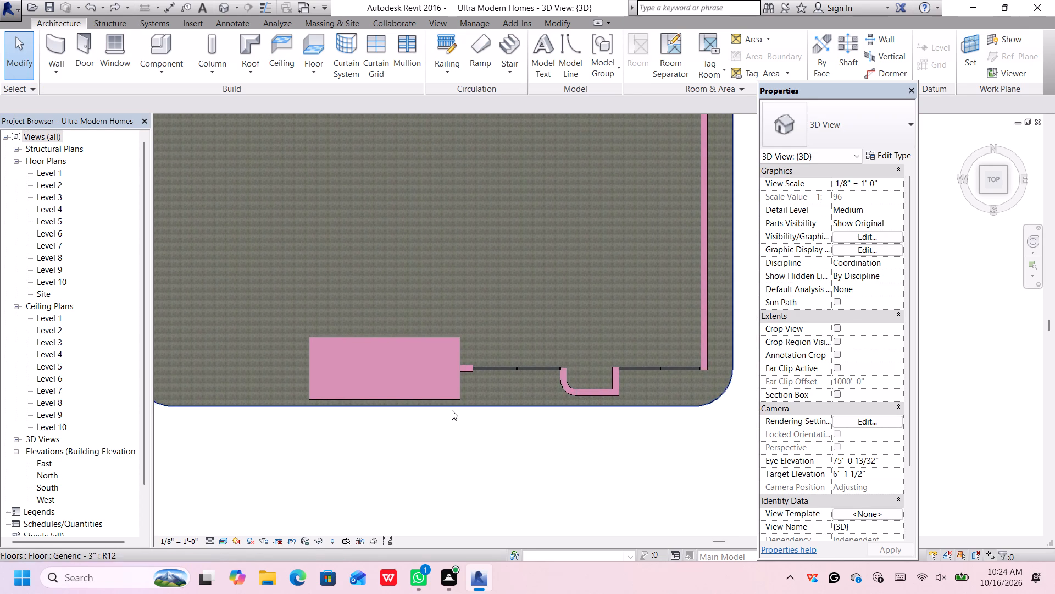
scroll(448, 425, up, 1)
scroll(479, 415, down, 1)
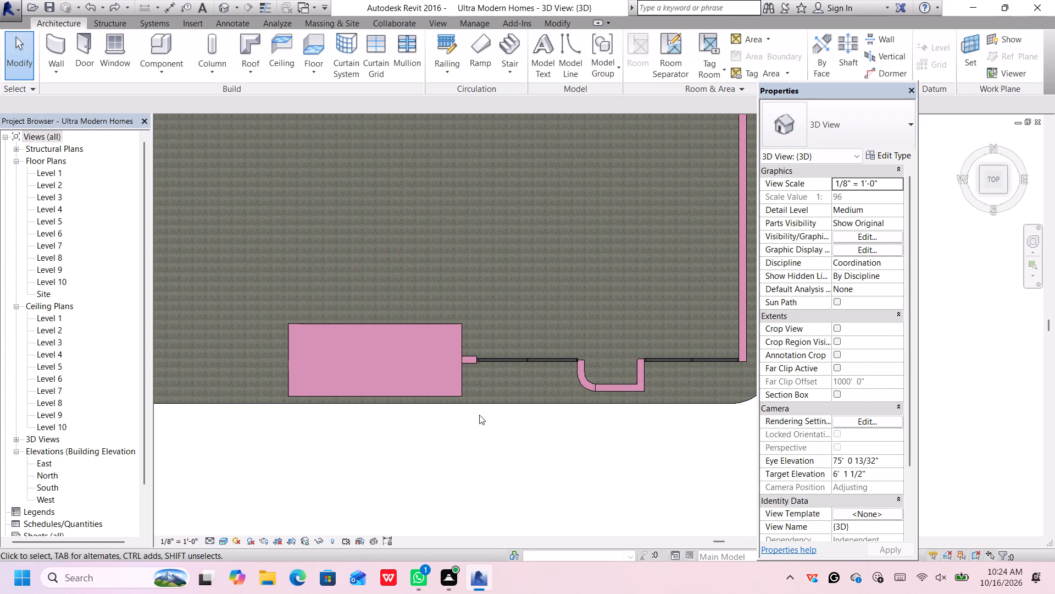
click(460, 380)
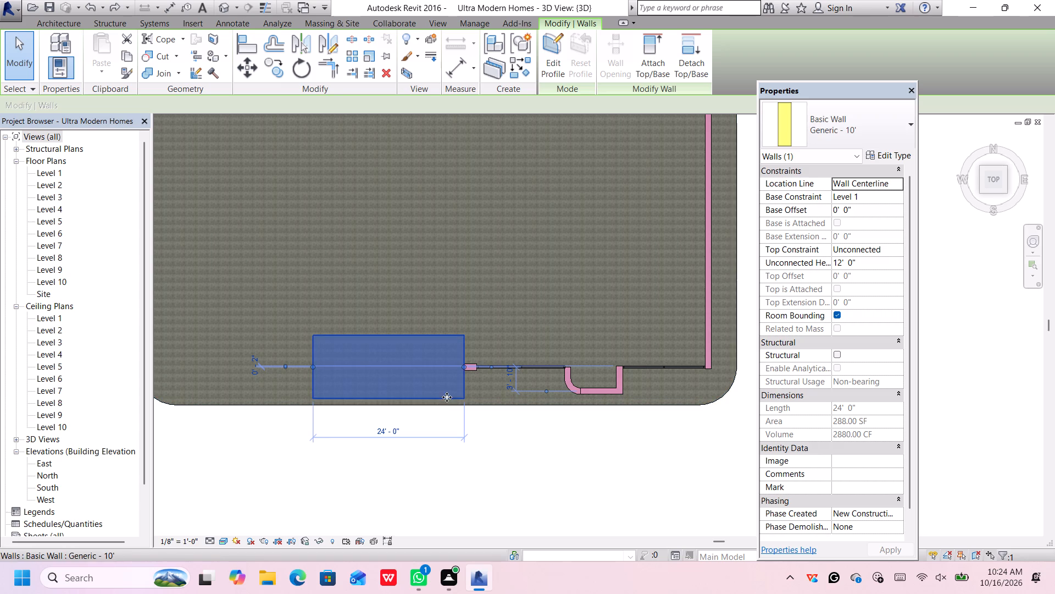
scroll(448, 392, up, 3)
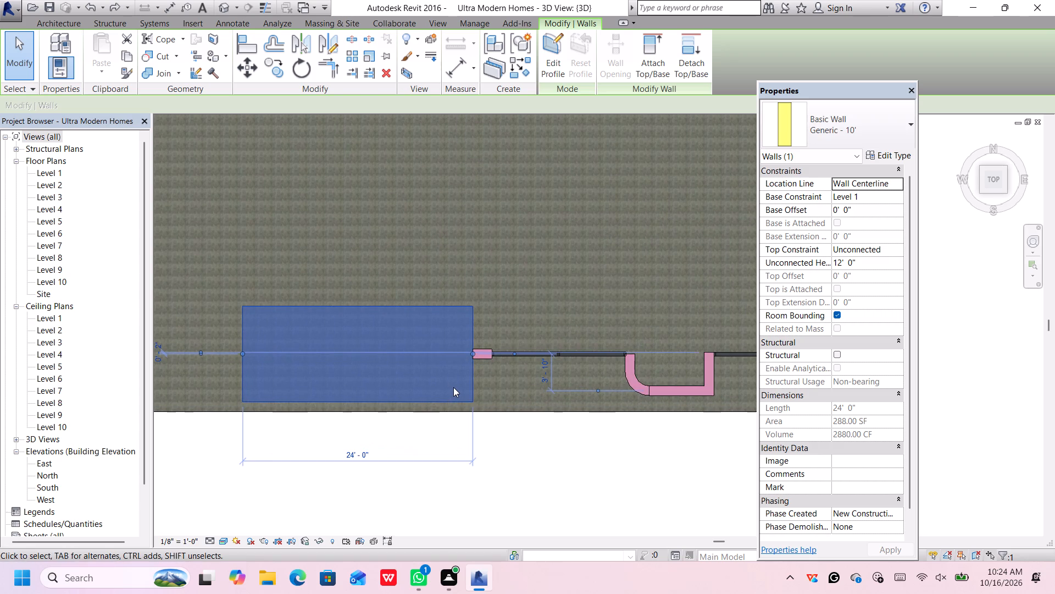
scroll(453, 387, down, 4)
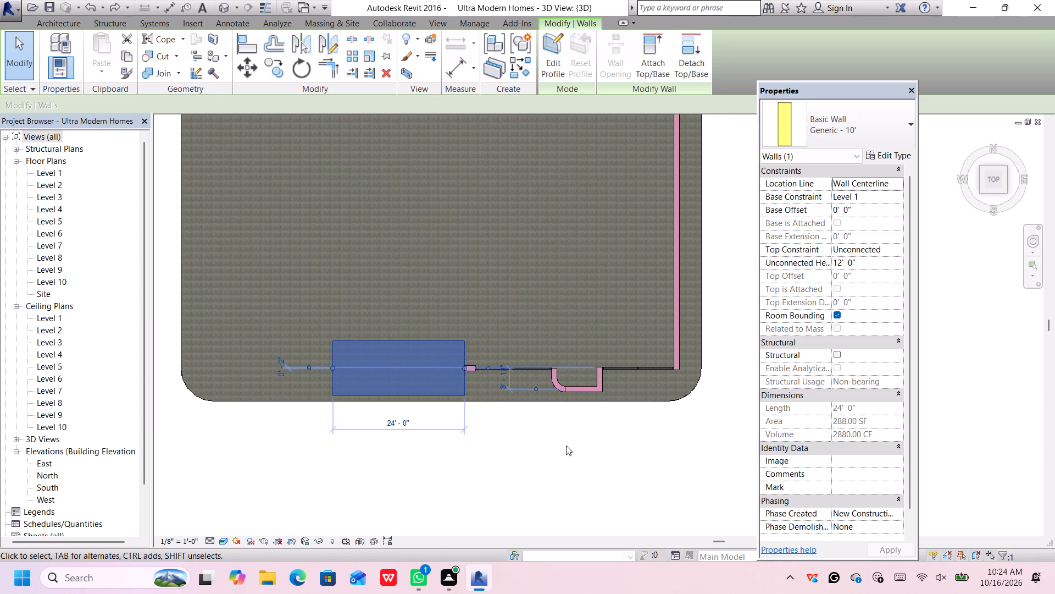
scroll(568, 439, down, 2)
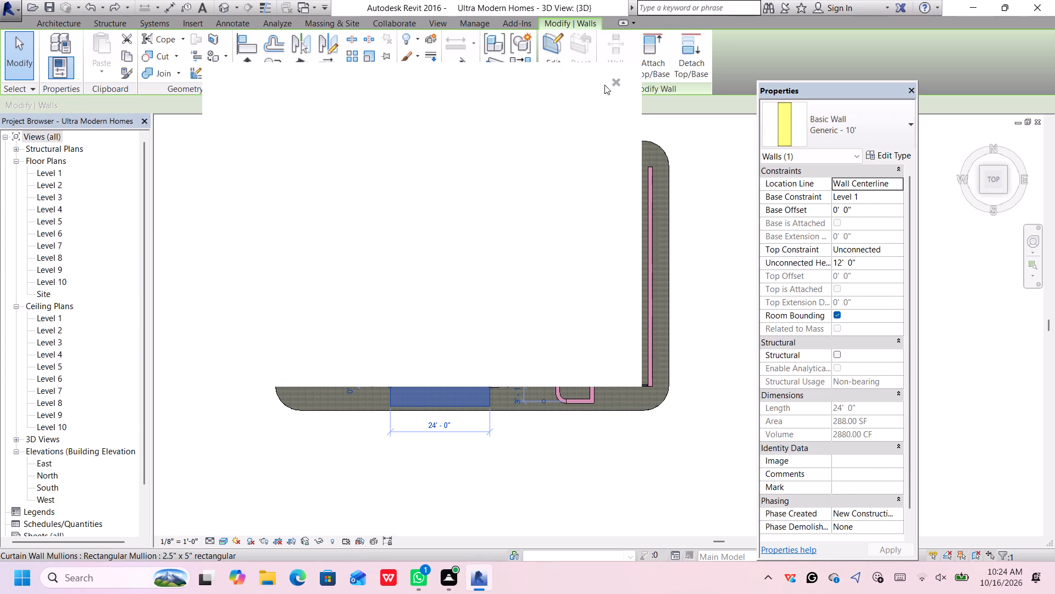
Dismiss the Autodesk notification card covering the model.
click(618, 75)
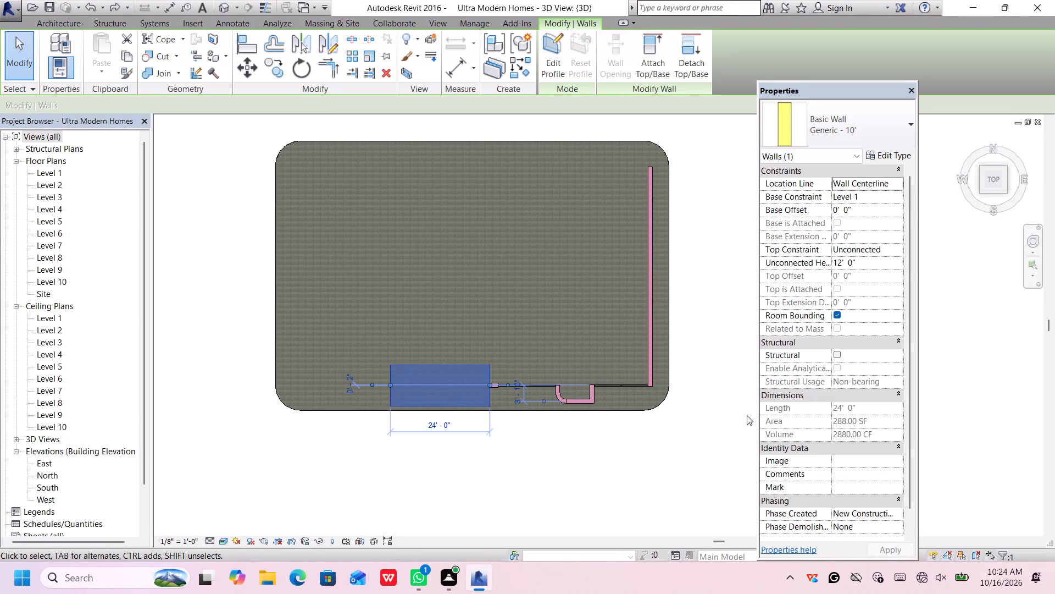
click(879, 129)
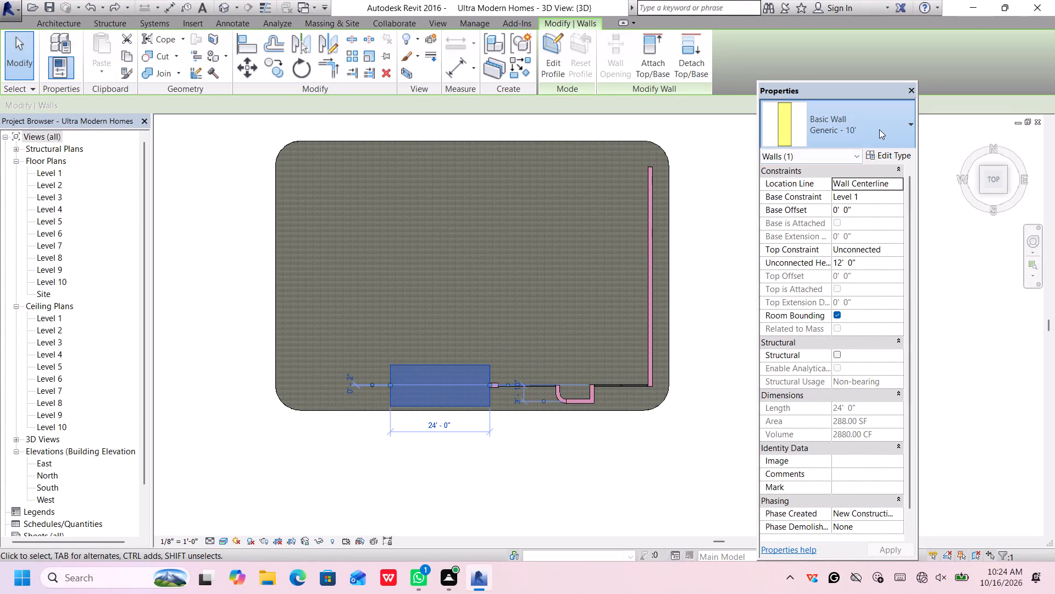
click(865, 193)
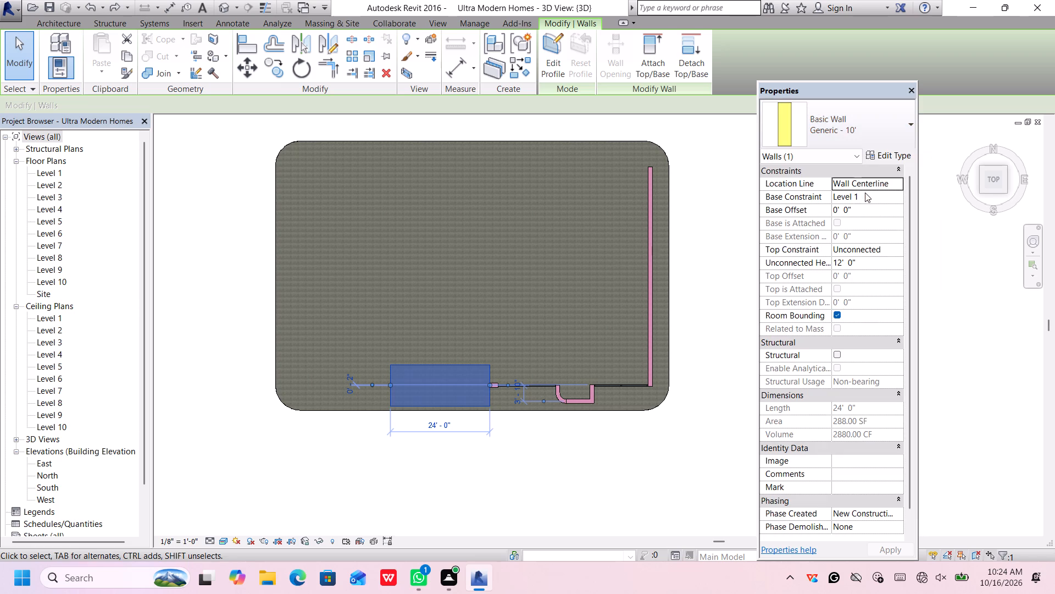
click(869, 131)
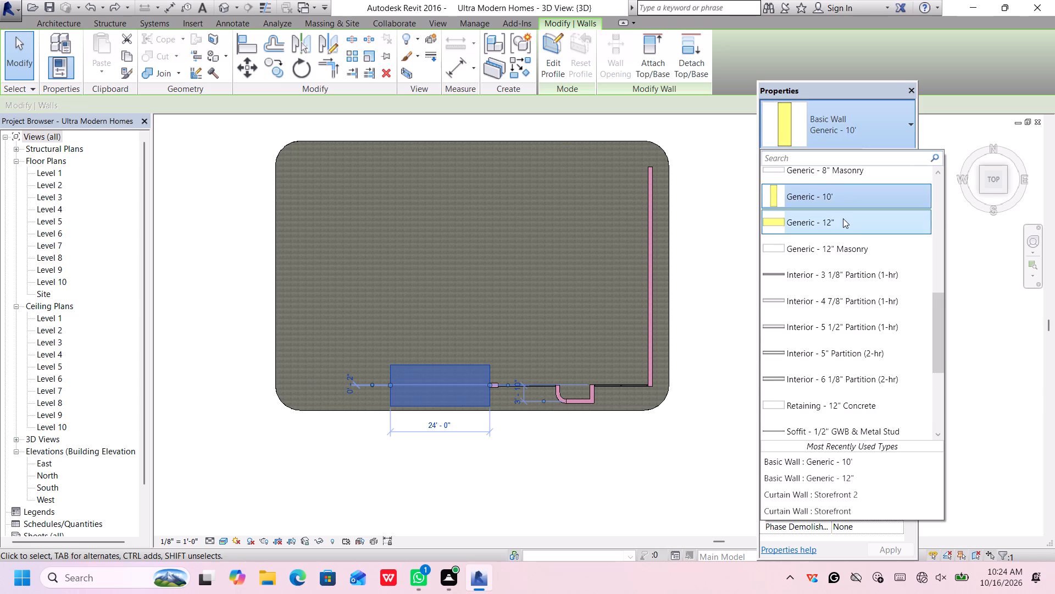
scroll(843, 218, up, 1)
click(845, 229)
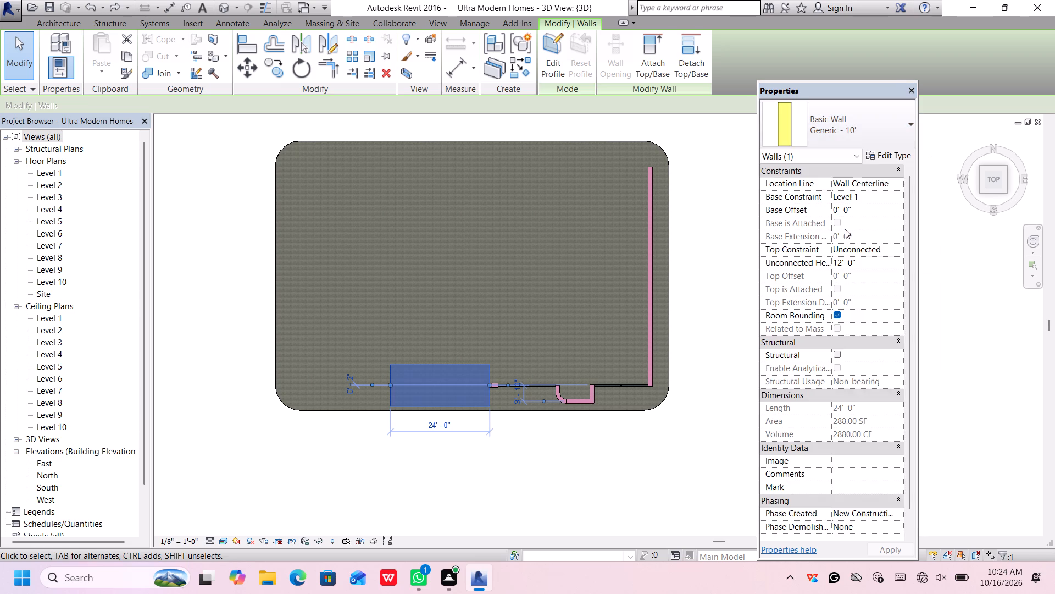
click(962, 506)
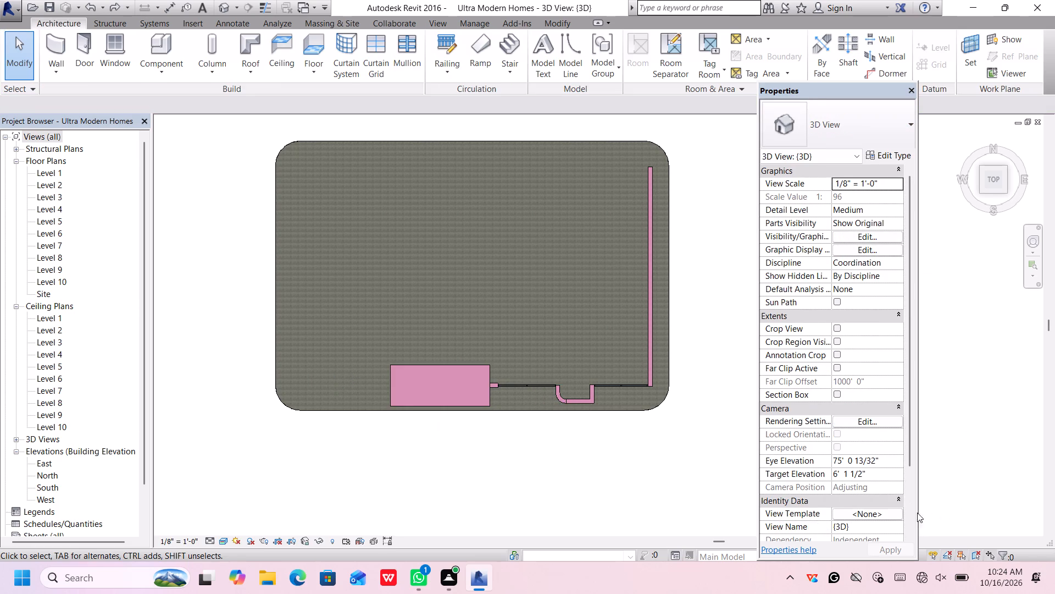
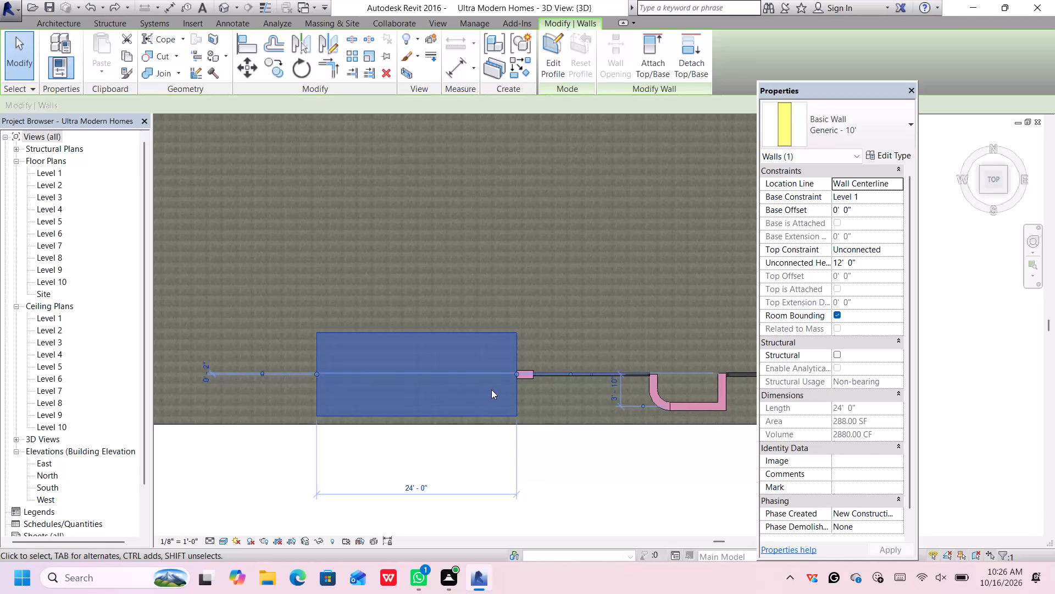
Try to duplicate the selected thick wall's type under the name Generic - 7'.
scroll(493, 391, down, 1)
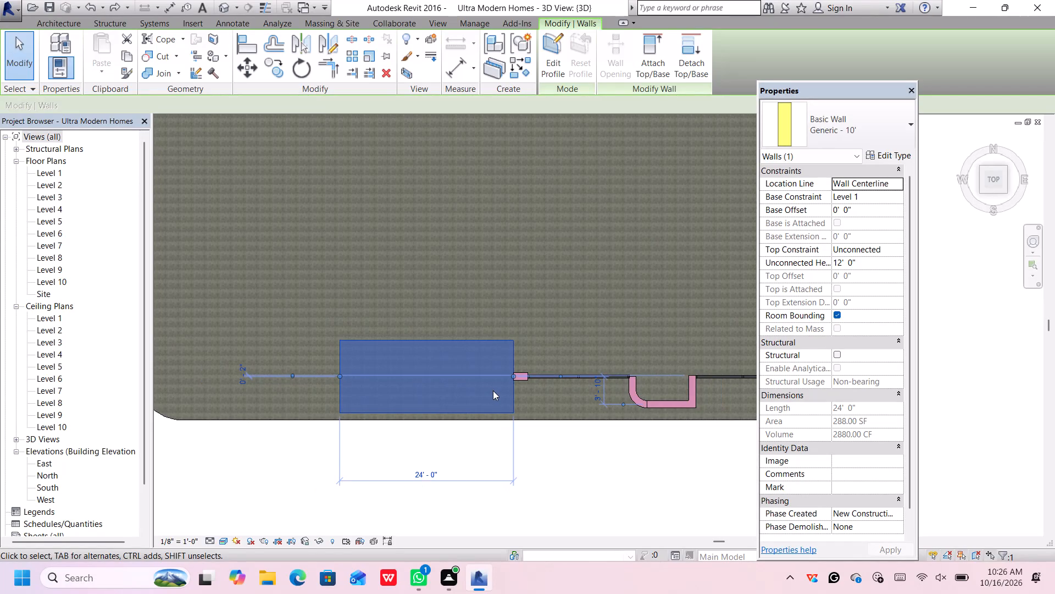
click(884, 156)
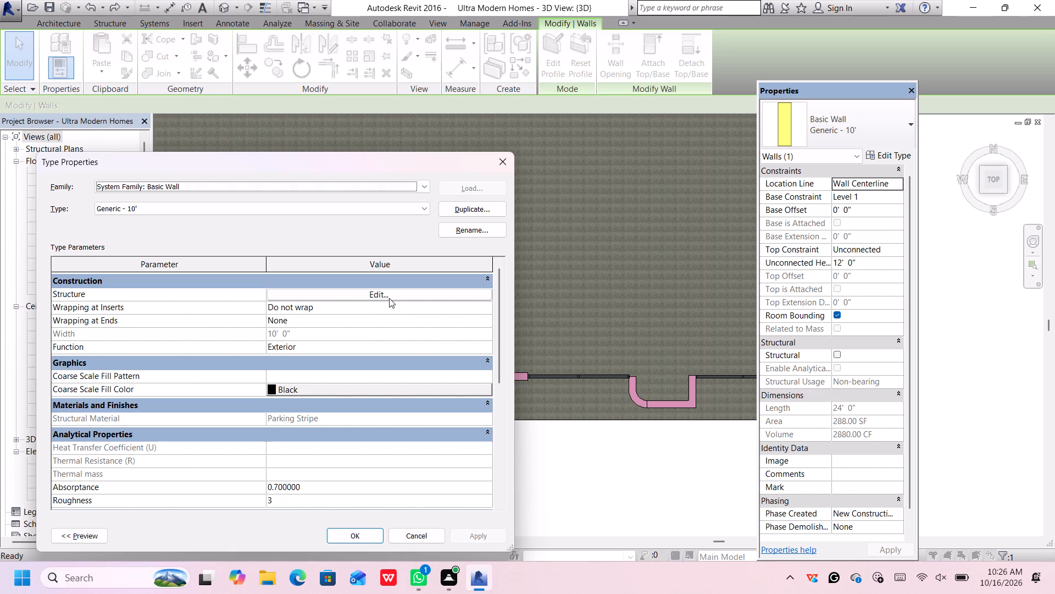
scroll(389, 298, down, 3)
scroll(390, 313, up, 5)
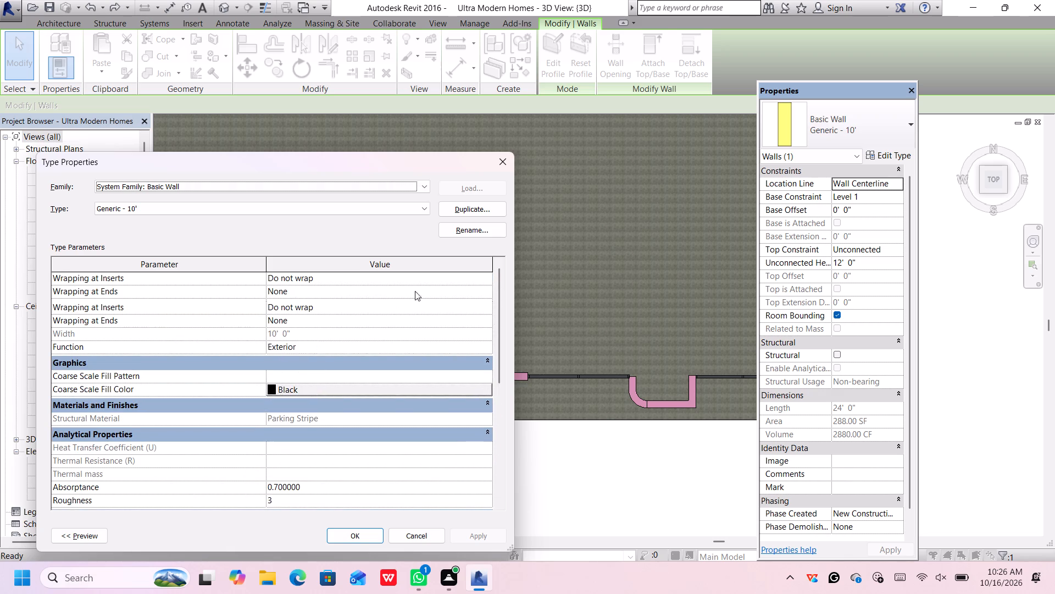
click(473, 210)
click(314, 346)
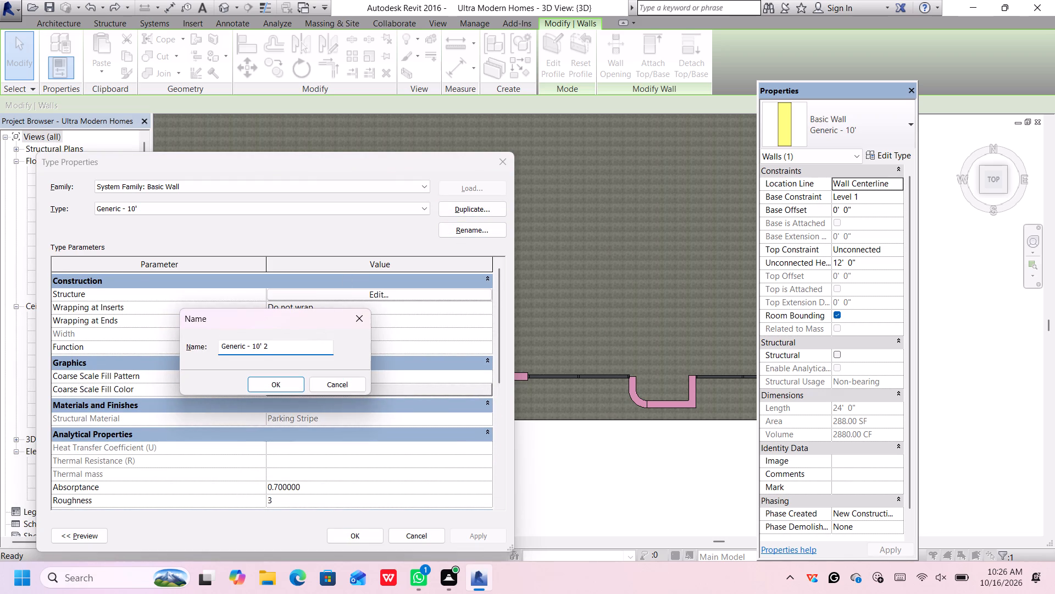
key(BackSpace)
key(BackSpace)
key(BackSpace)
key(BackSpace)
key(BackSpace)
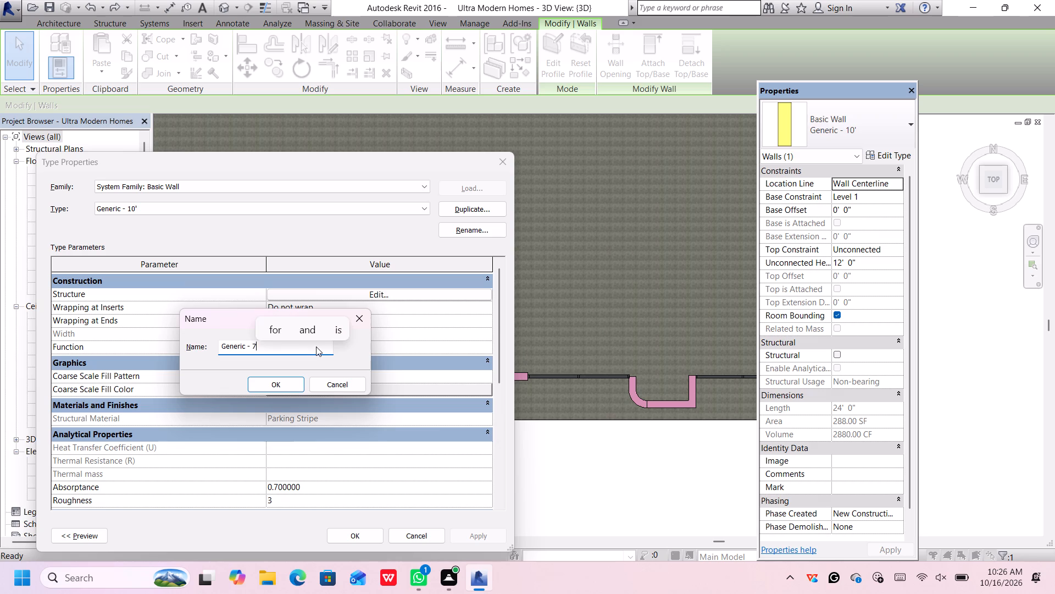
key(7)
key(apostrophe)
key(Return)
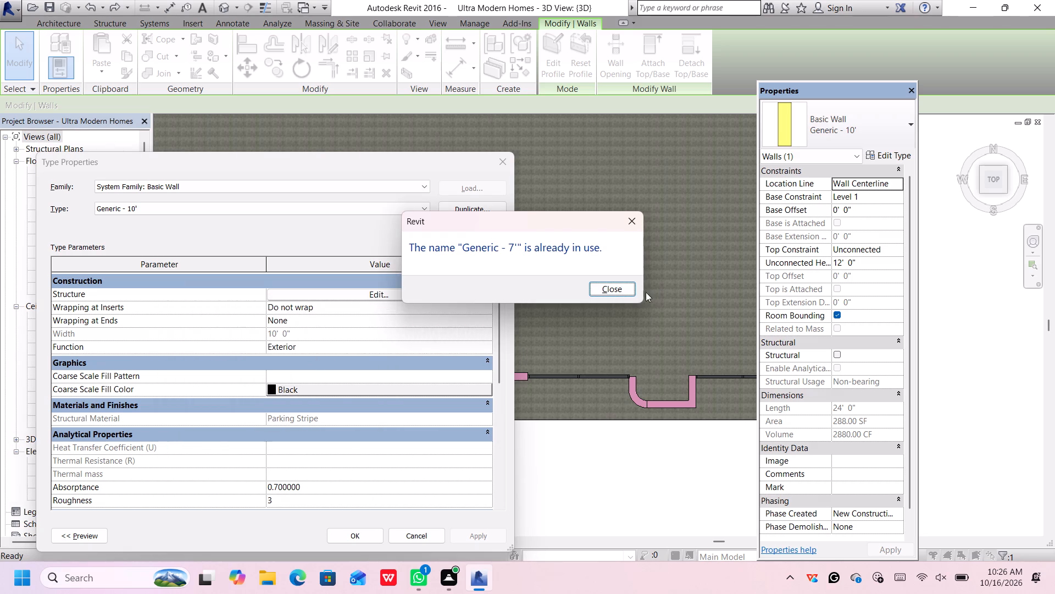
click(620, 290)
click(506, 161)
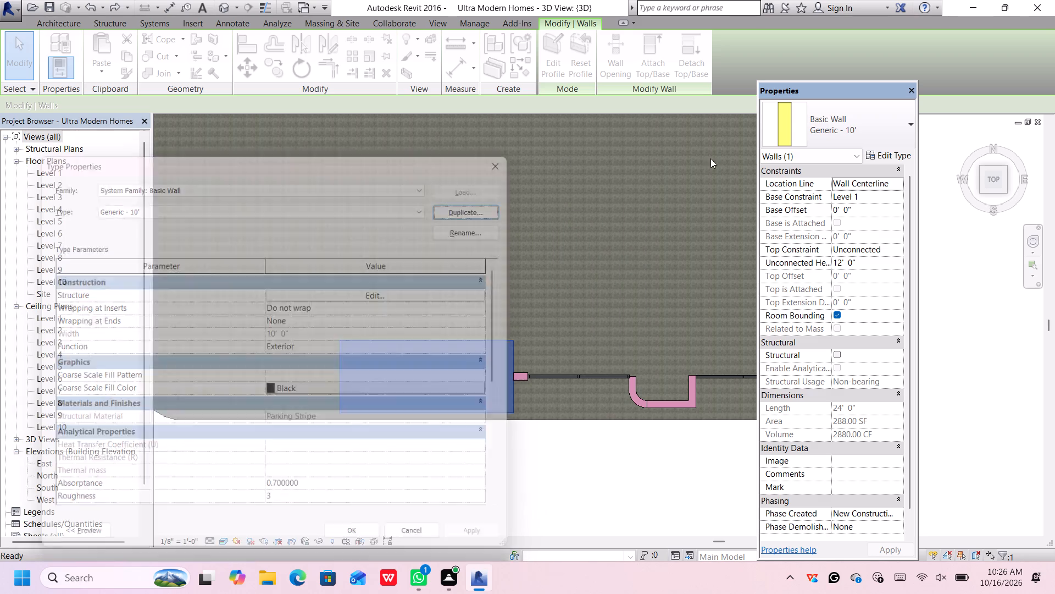
Change the selected thick wall's type to the existing Basic Wall Generic - 7'.
click(832, 124)
scroll(851, 246, up, 1)
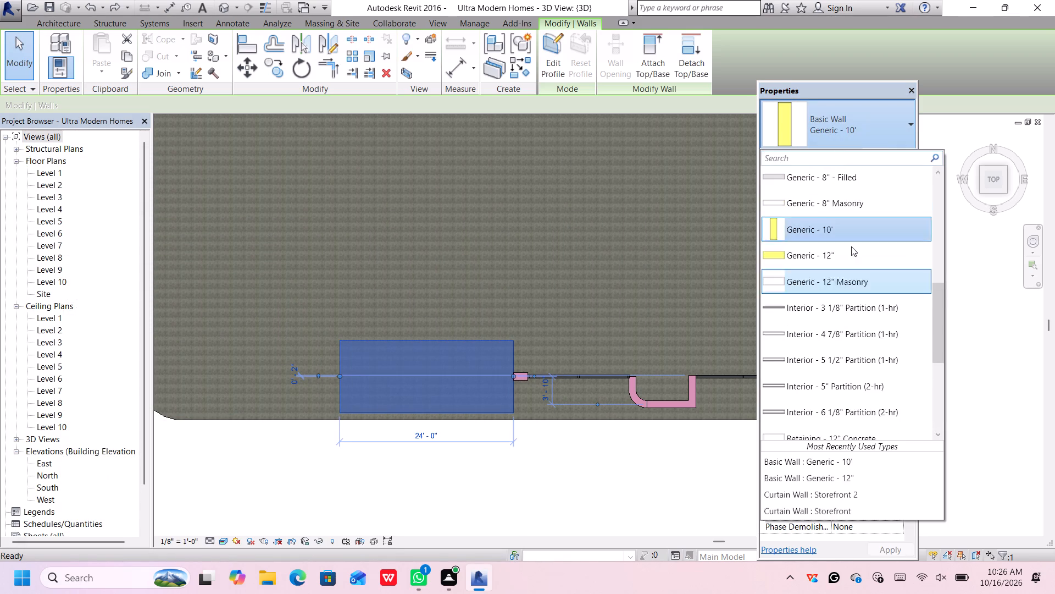
scroll(851, 246, up, 2)
scroll(851, 246, down, 1)
scroll(851, 246, up, 1)
click(859, 196)
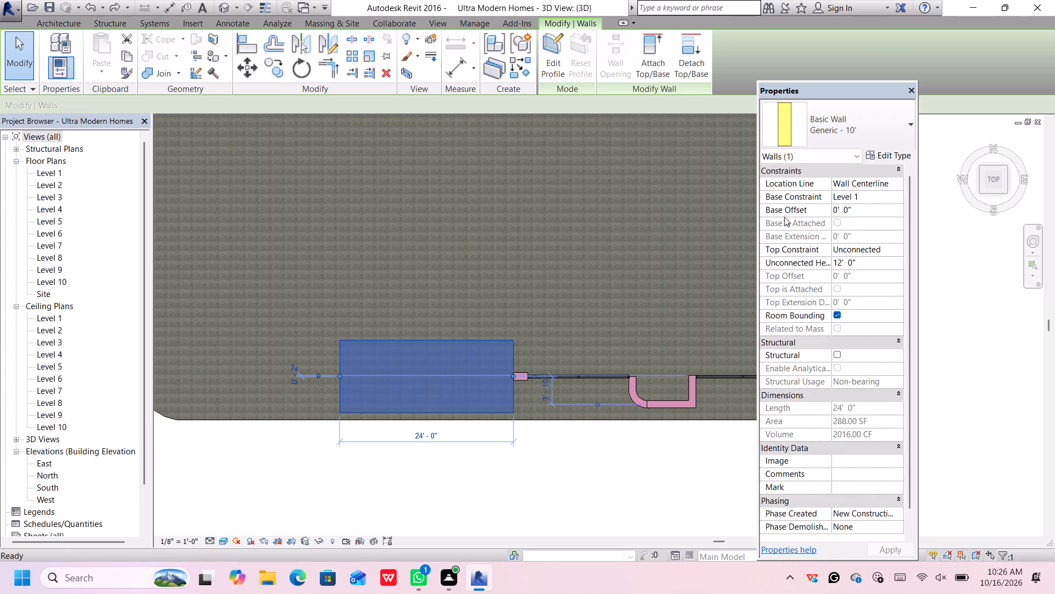
In an angled 3D view, set the base offset of the thick Generic - 7' wall to 3' 3".
scroll(503, 415, down, 1)
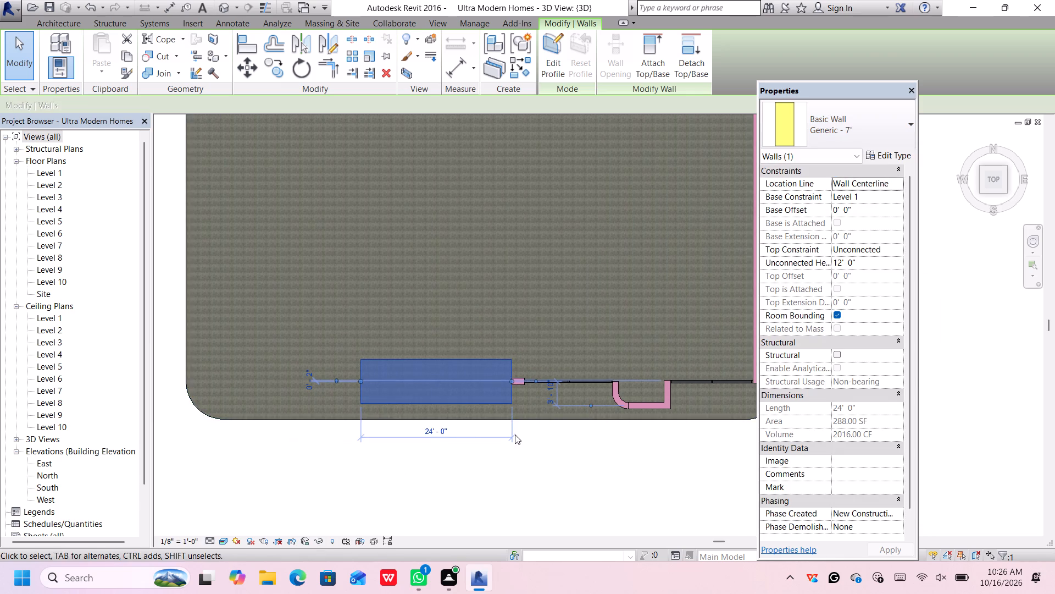
scroll(515, 435, up, 3)
middle_drag(531, 416, 529, 401)
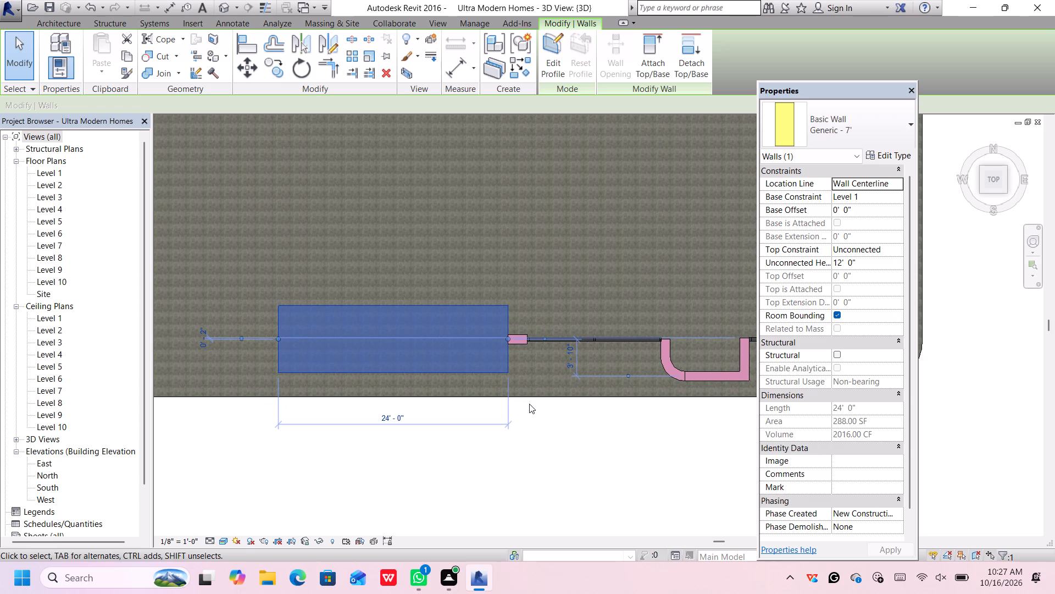
scroll(528, 406, down, 1)
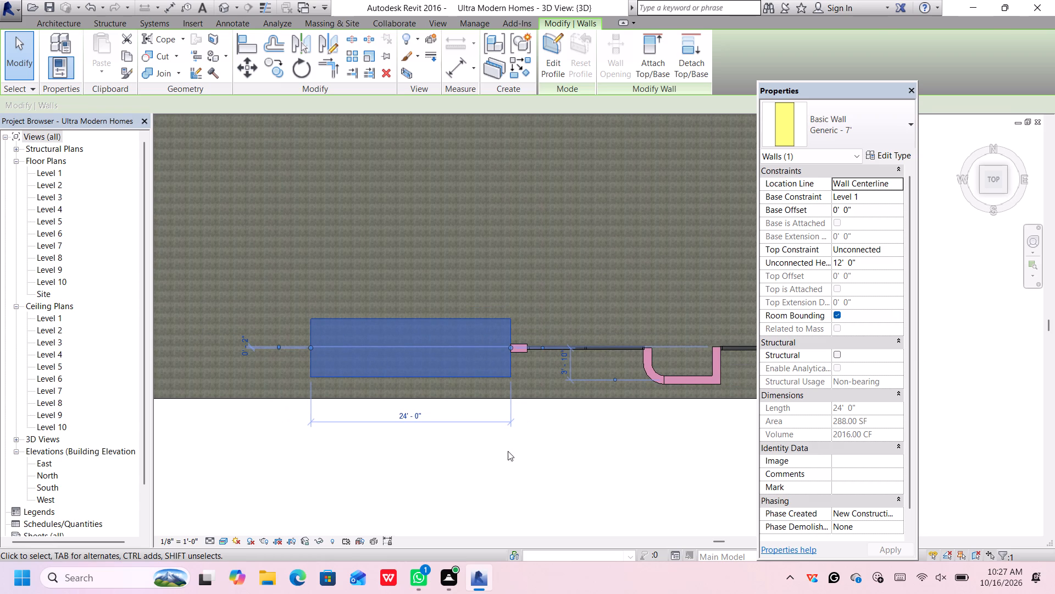
click(536, 447)
scroll(618, 405, down, 5)
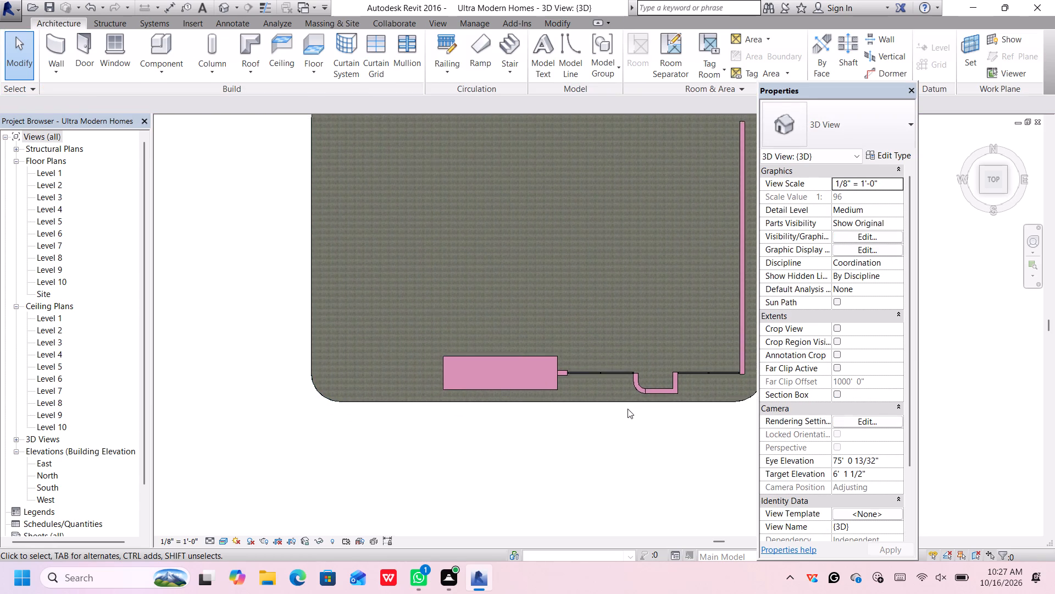
click(984, 193)
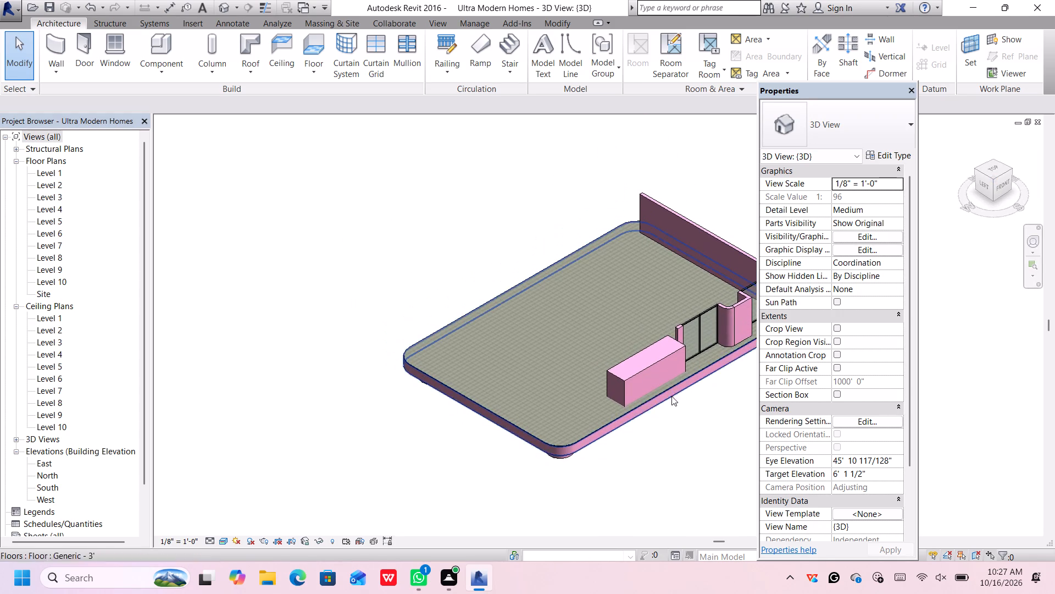
middle_drag(670, 395, 604, 328)
click(585, 293)
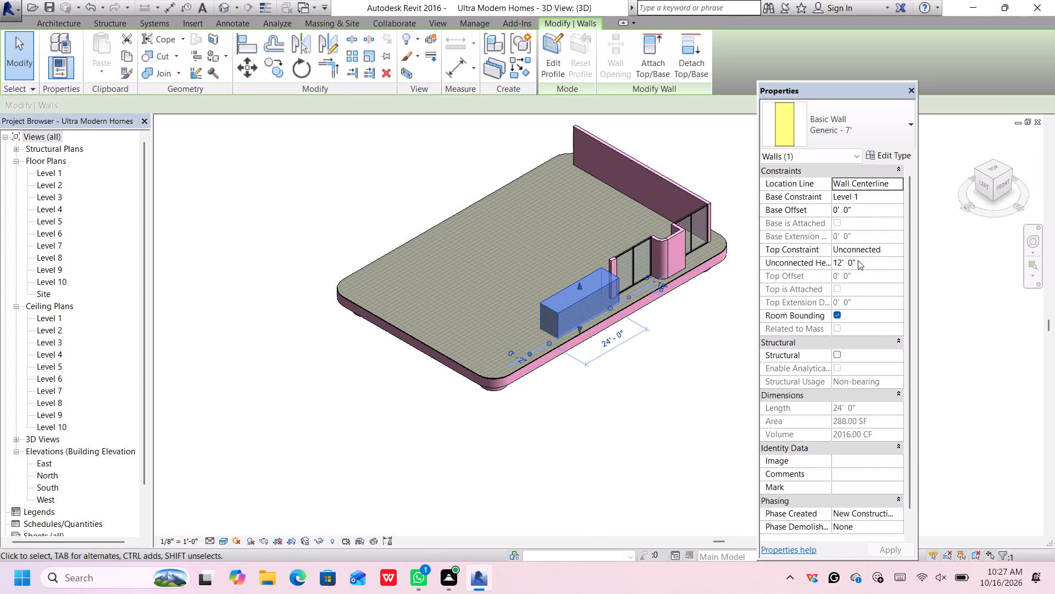
click(855, 212)
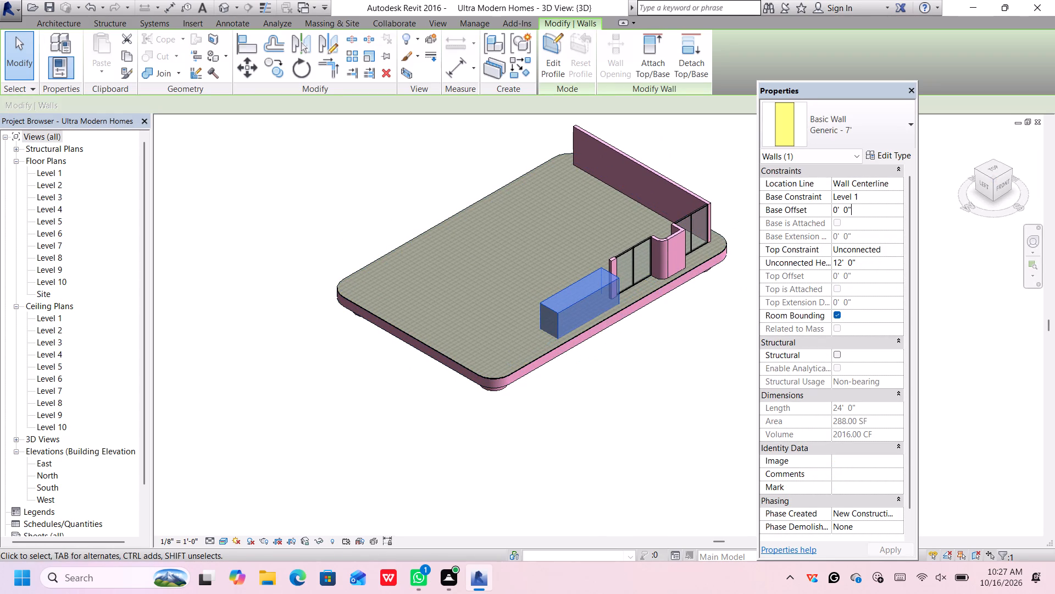
key(BackSpace)
key(BackSpace)
key(BackSpace)
key(BackSpace)
key(BackSpace)
key(BackSpace)
key(BackSpace)
key(BackSpace)
key(BackSpace)
key(BackSpace)
key(3)
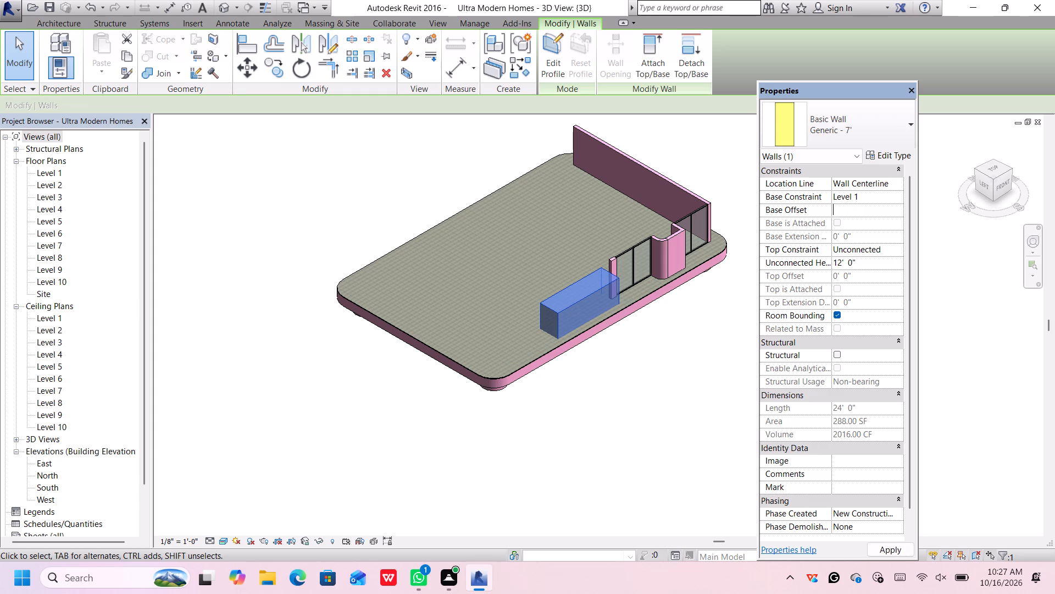
text('3")
key(Return)
key(Return)
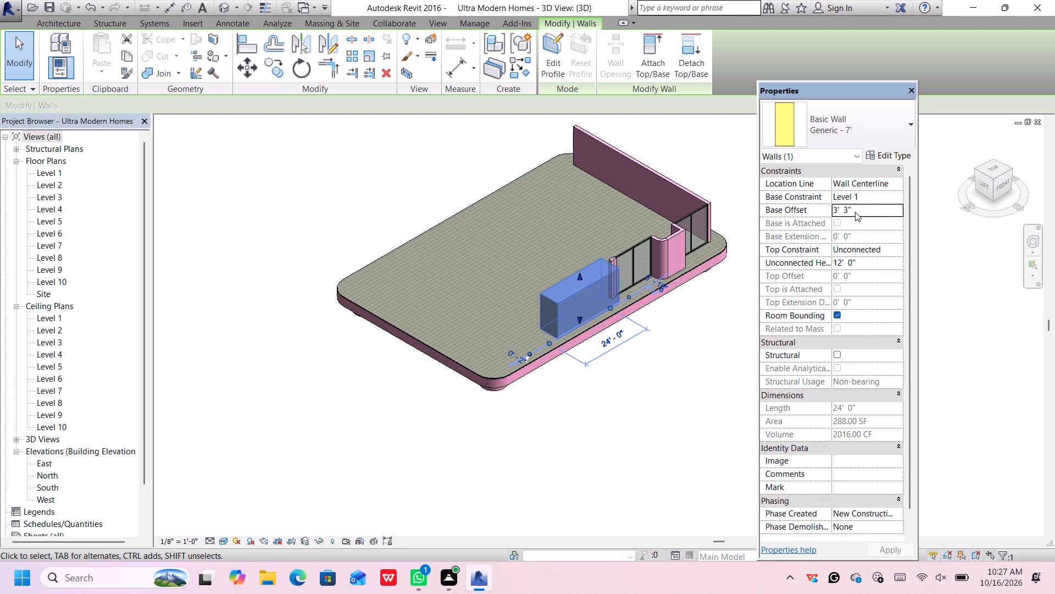
Set the thick wall's unconnected height to 13'.
scroll(612, 293, up, 2)
middle_drag(699, 354, 573, 246)
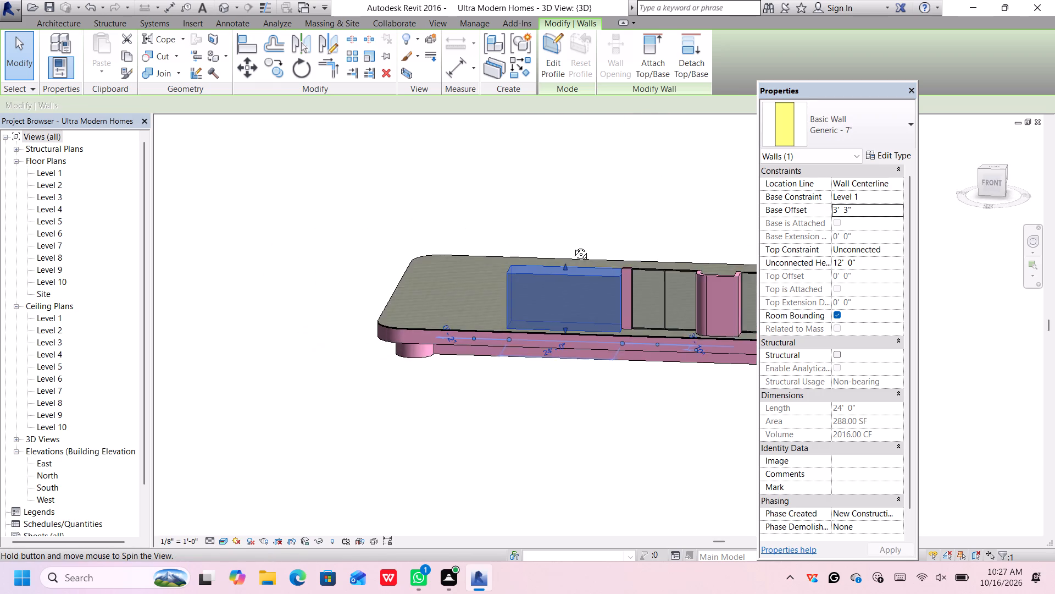
middle_drag(573, 246, 629, 275)
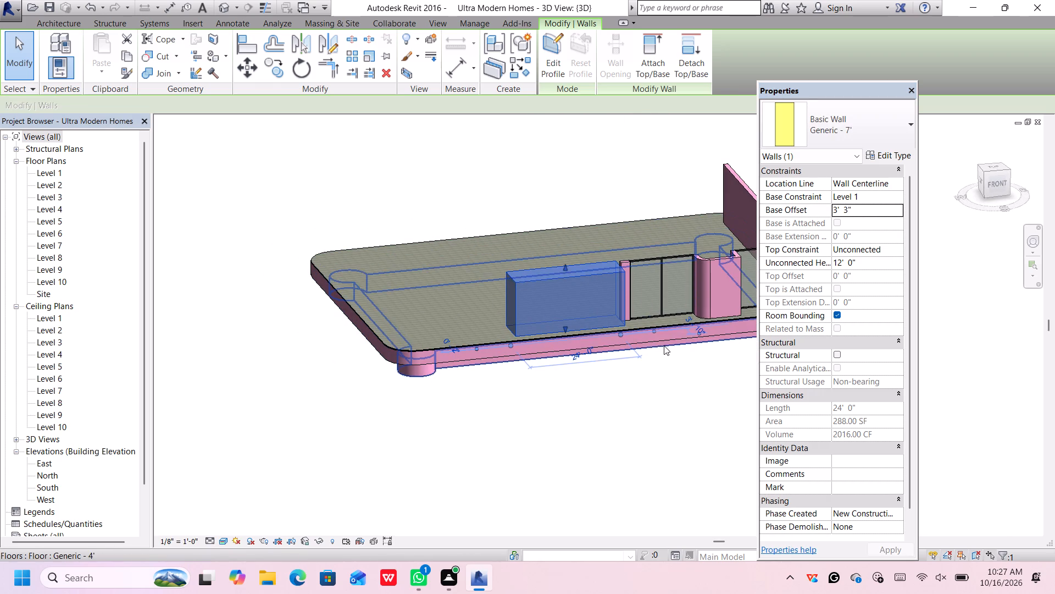
click(870, 260)
key(BackSpace)
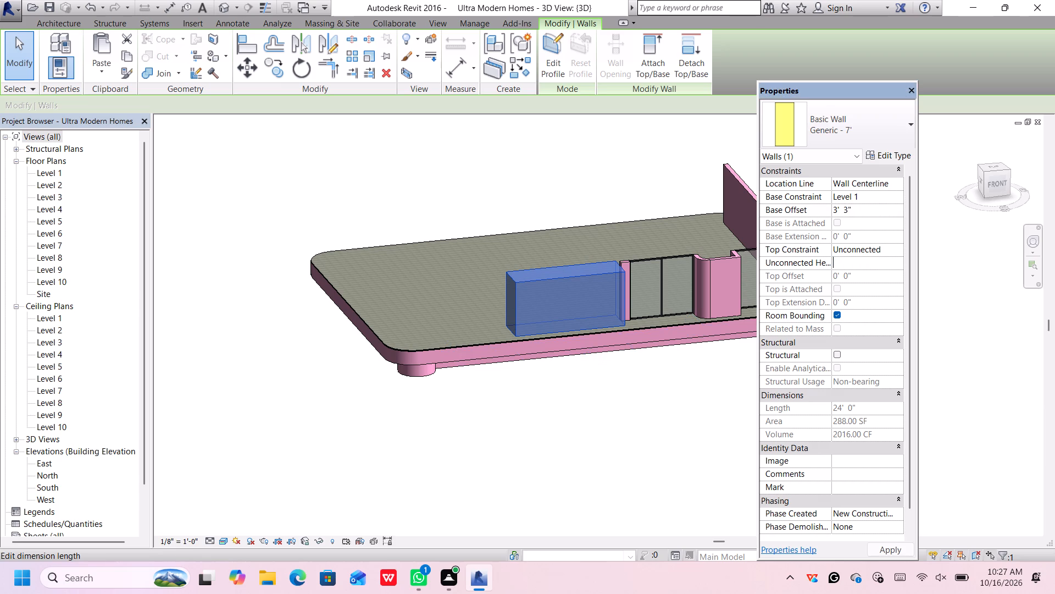
key(1)
text(3')
key(Return)
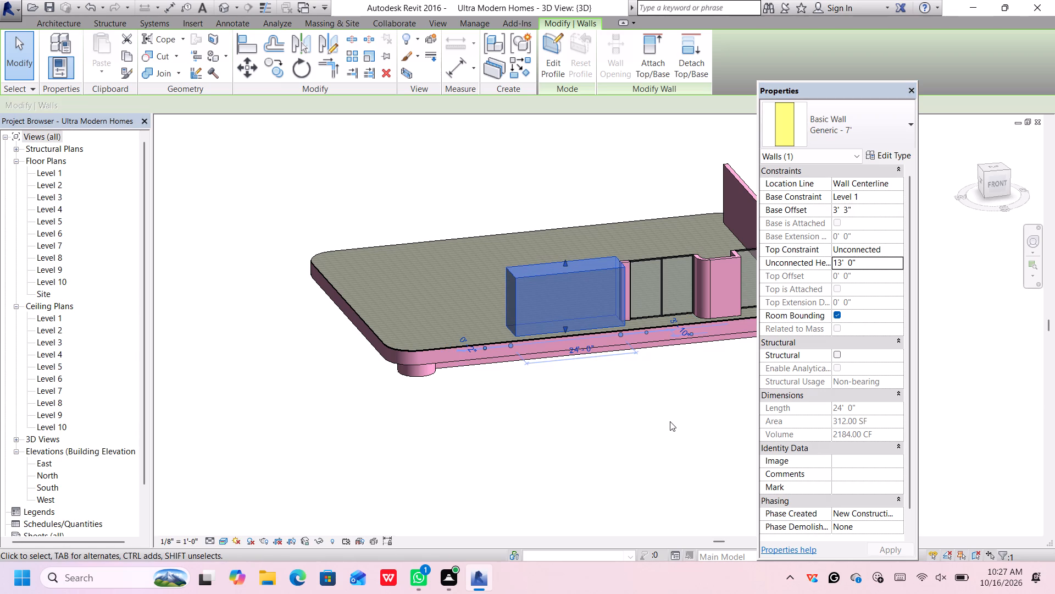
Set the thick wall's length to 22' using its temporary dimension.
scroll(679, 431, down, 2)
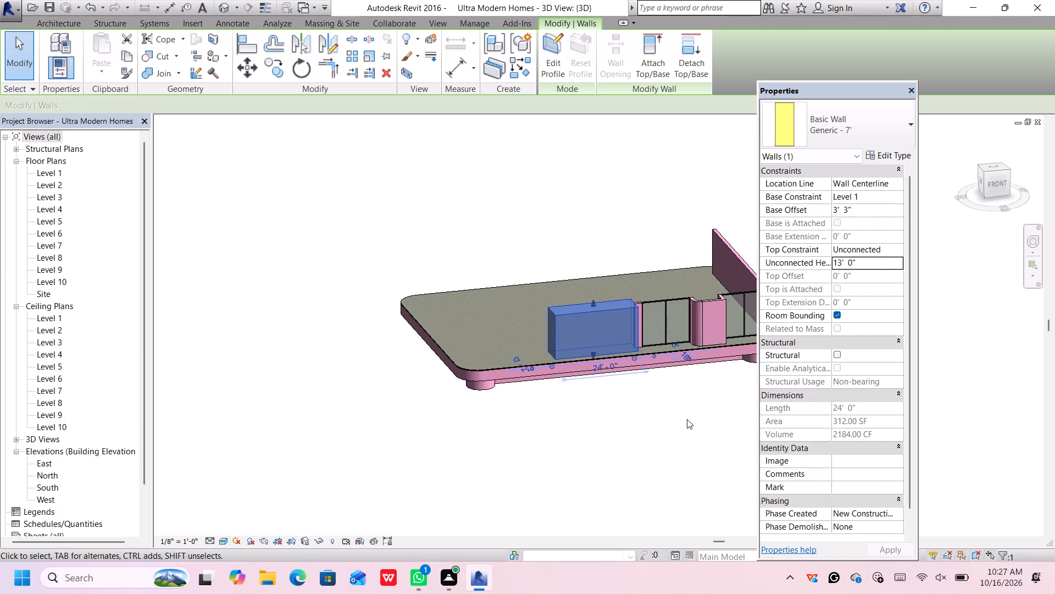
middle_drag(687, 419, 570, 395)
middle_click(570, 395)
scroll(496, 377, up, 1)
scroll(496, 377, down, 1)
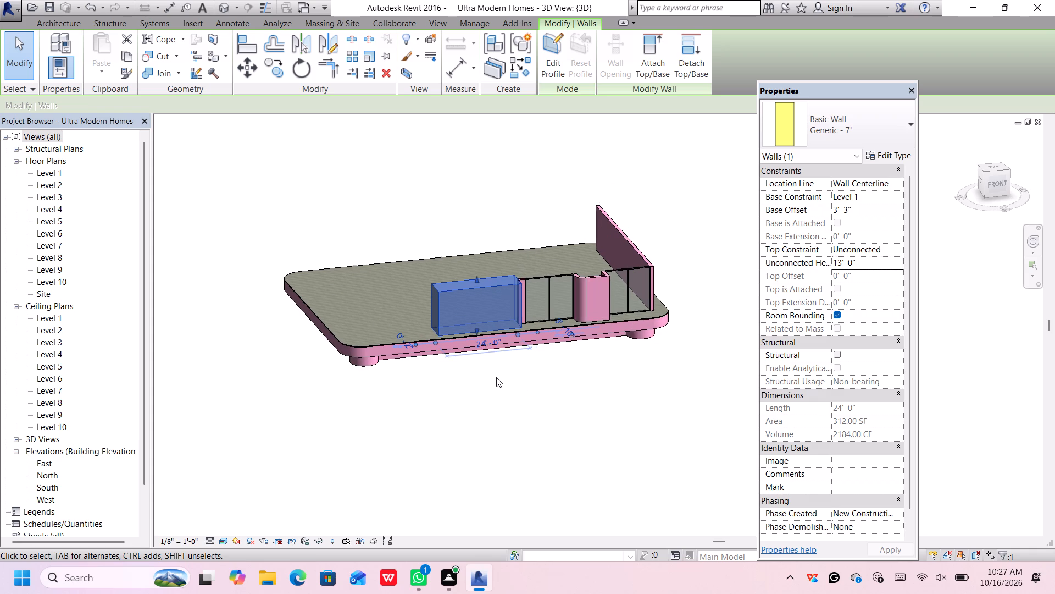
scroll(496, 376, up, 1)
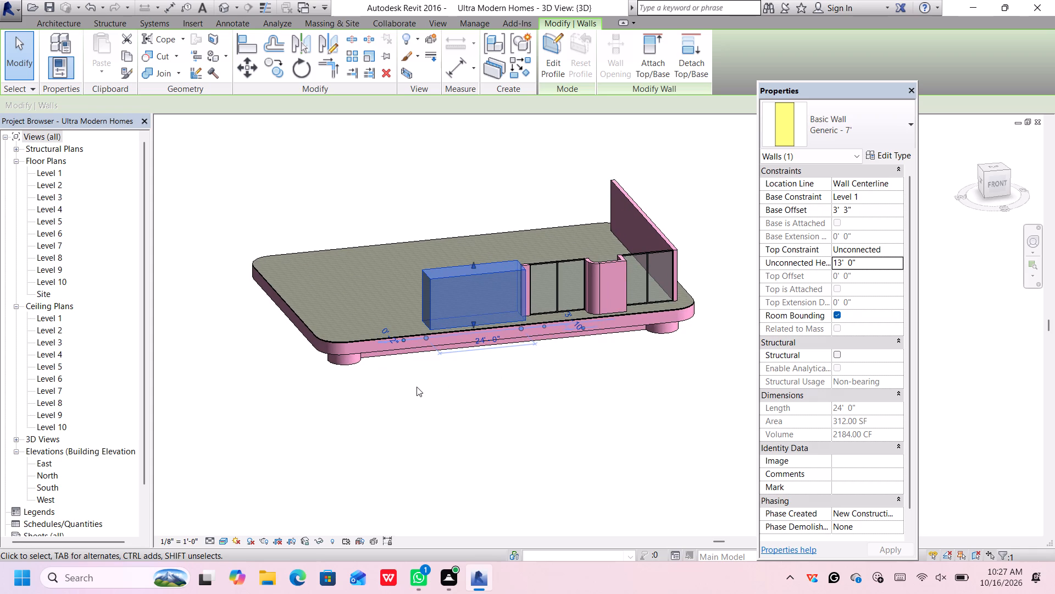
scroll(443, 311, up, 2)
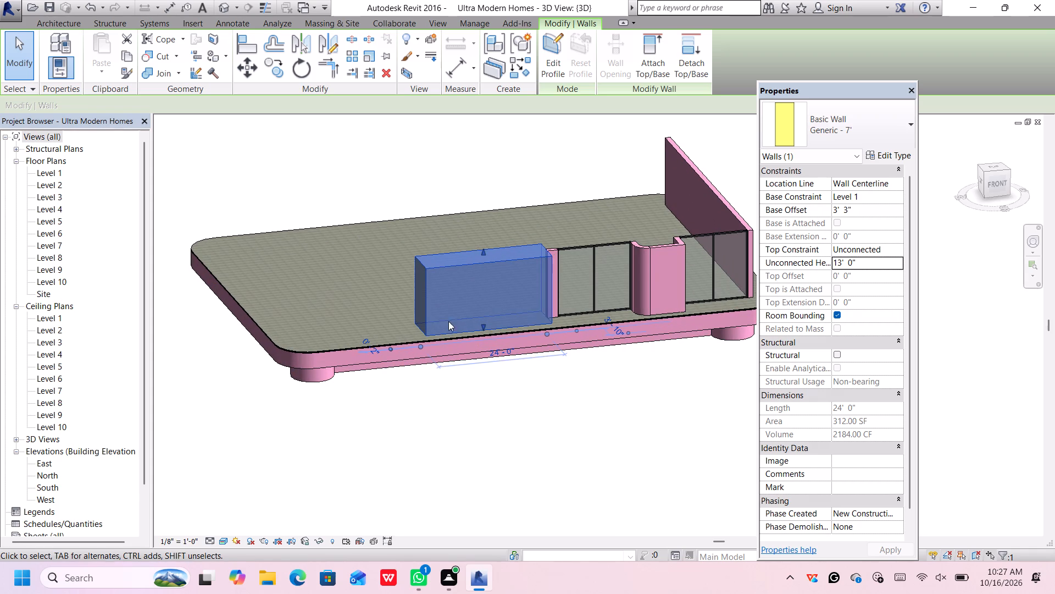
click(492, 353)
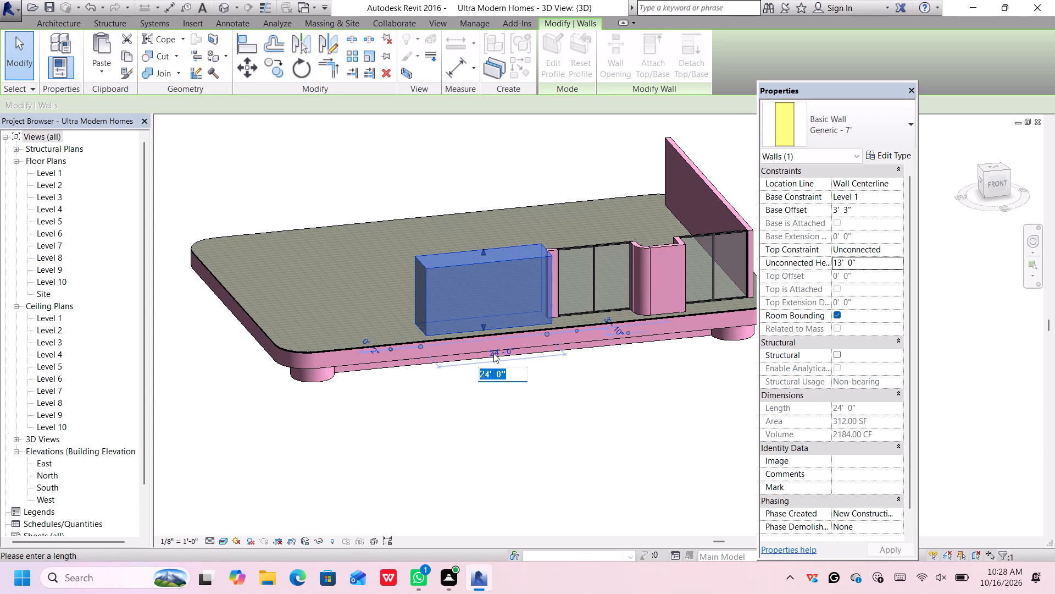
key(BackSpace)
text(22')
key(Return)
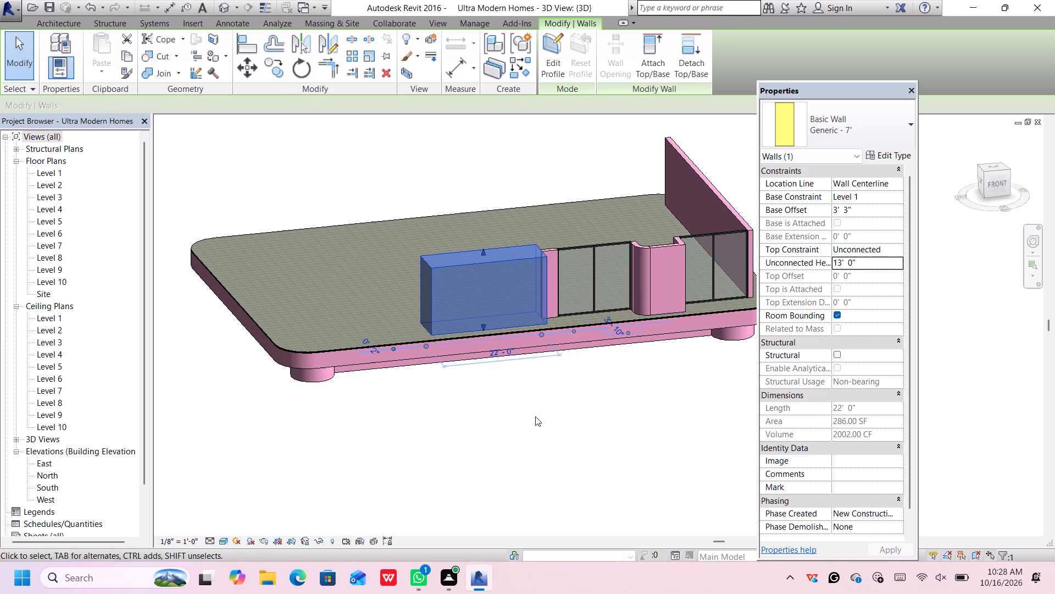
Set the thick wall's length to 20' using its temporary dimension.
scroll(538, 417, down, 2)
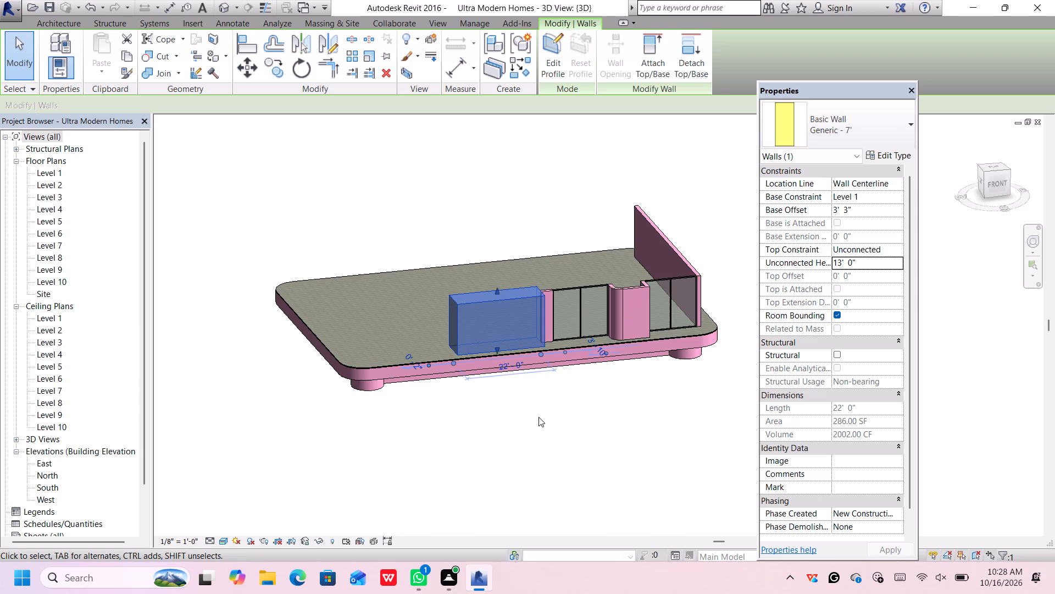
scroll(538, 417, up, 1)
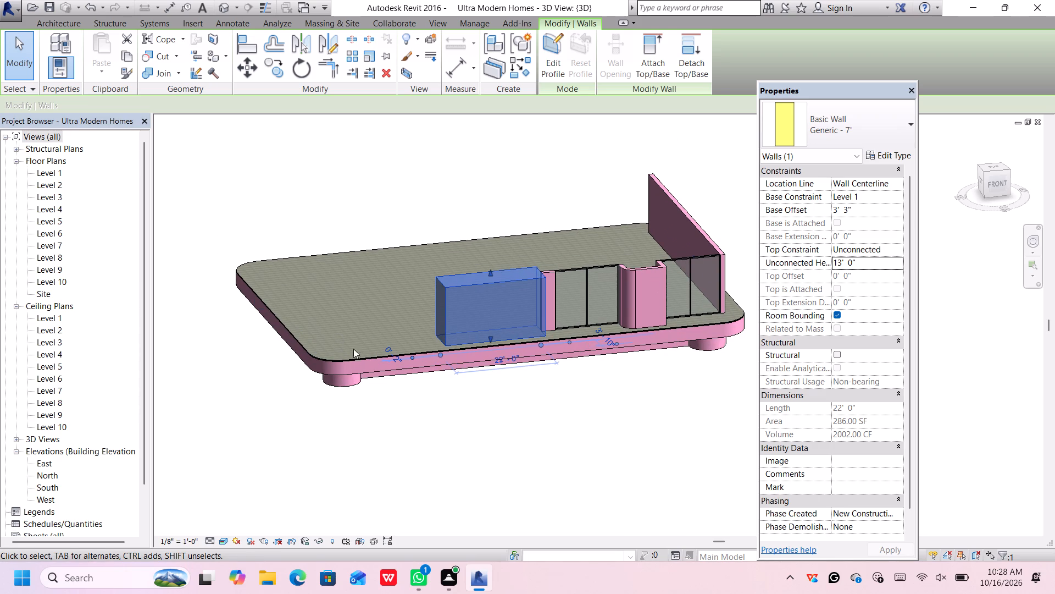
click(503, 362)
text(20')
key(Return)
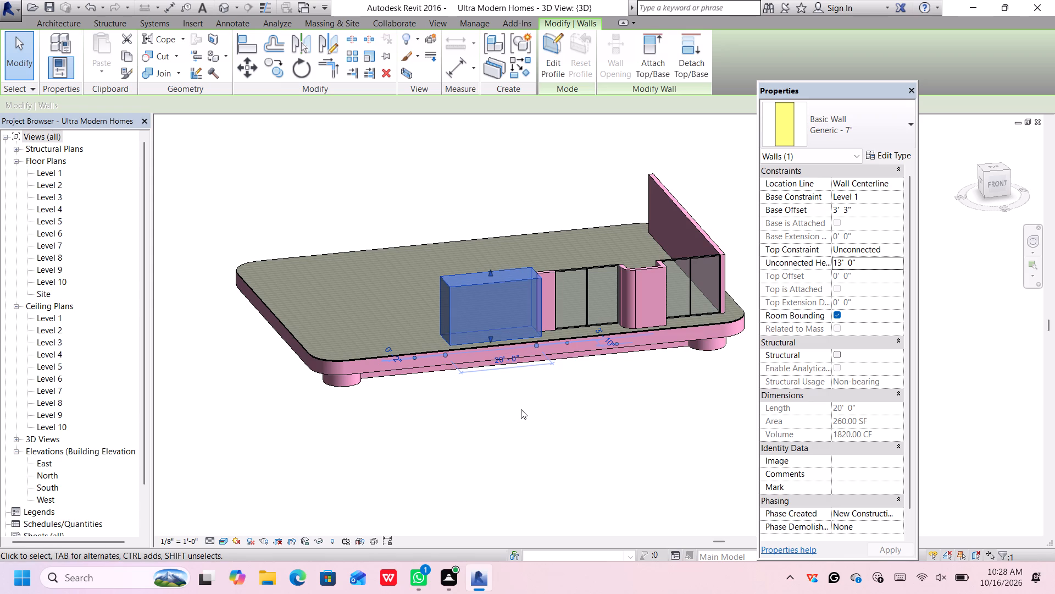
Nudge the thick Generic - 7' wall two increments toward the storefront glazing.
key(Right)
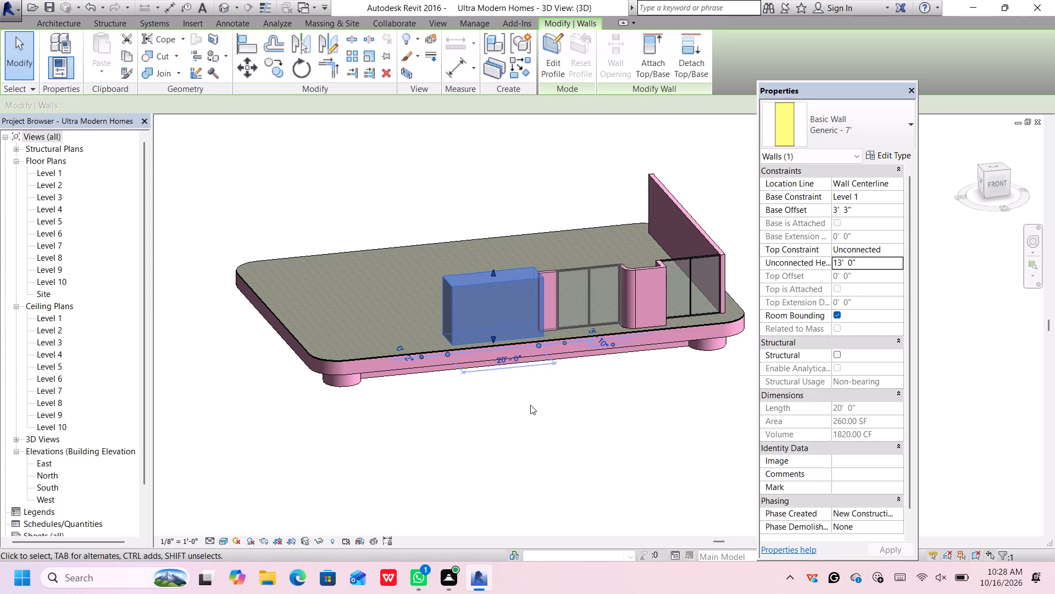
scroll(611, 308, up, 2)
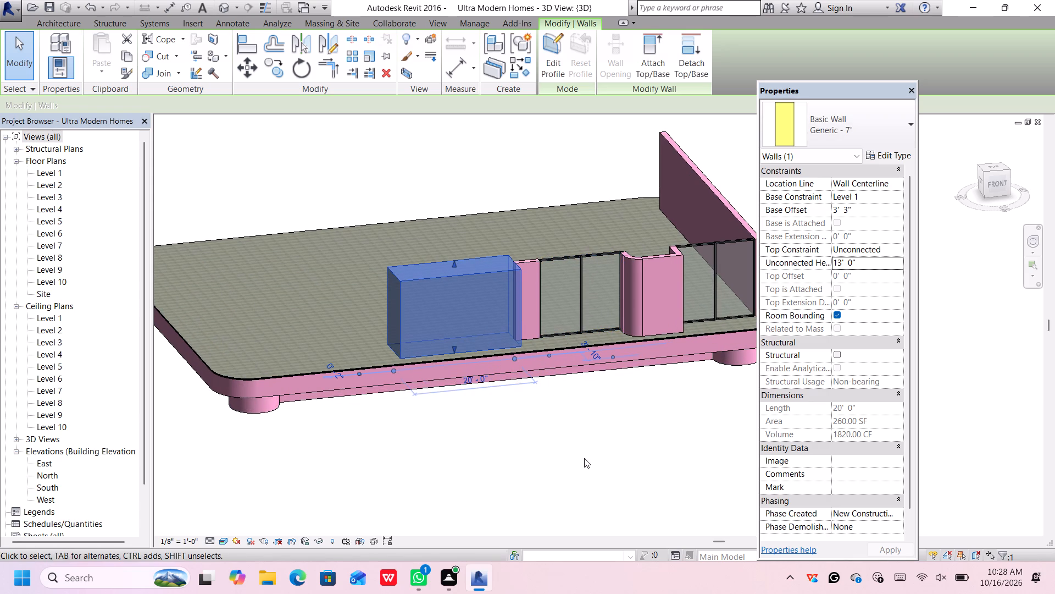
middle_drag(578, 453, 545, 428)
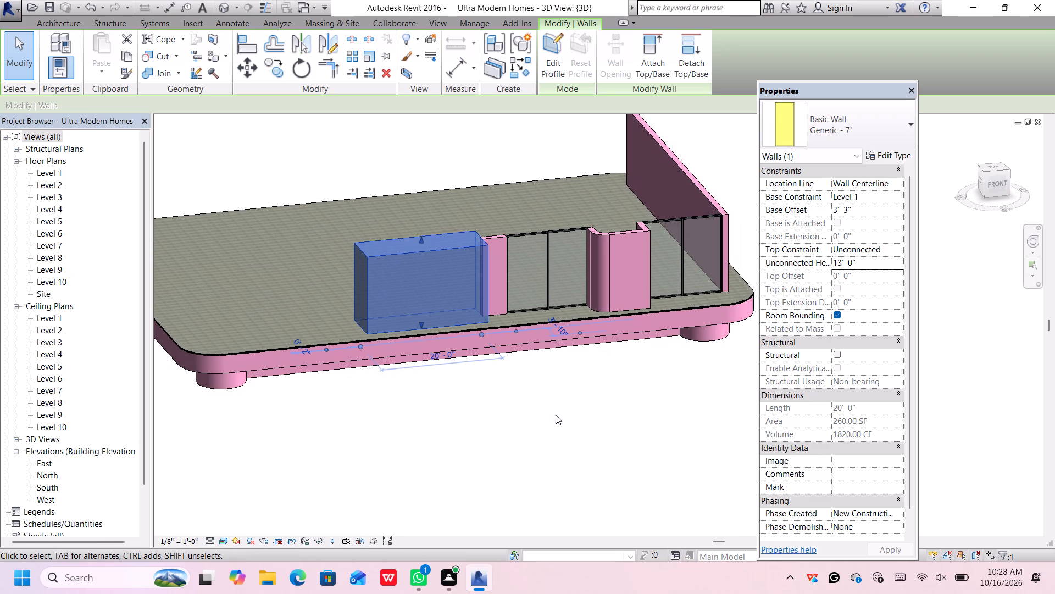
scroll(557, 421, down, 4)
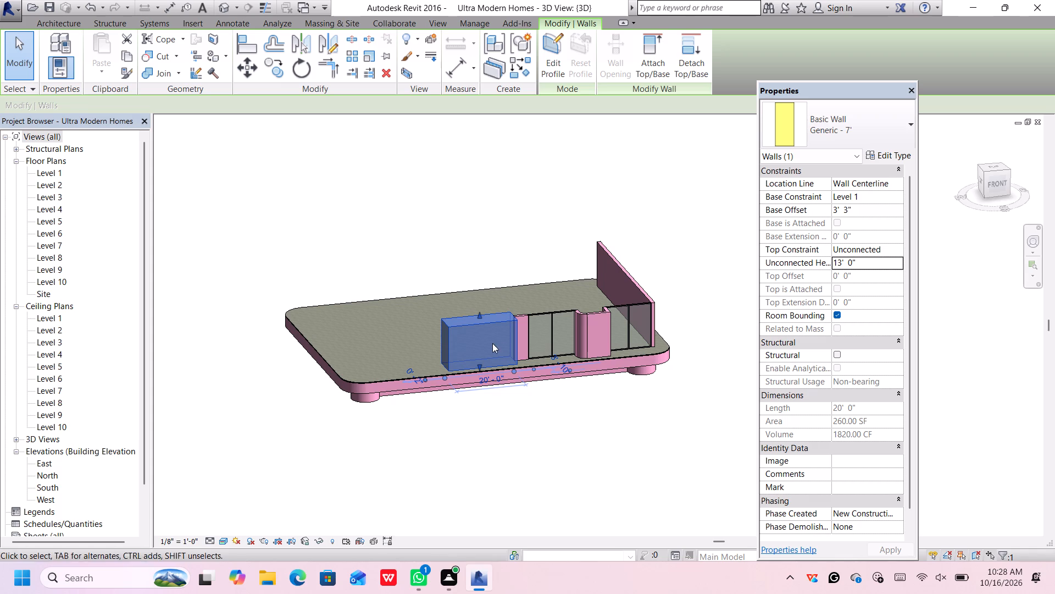
scroll(526, 328, up, 2)
scroll(529, 375, up, 2)
key(Right)
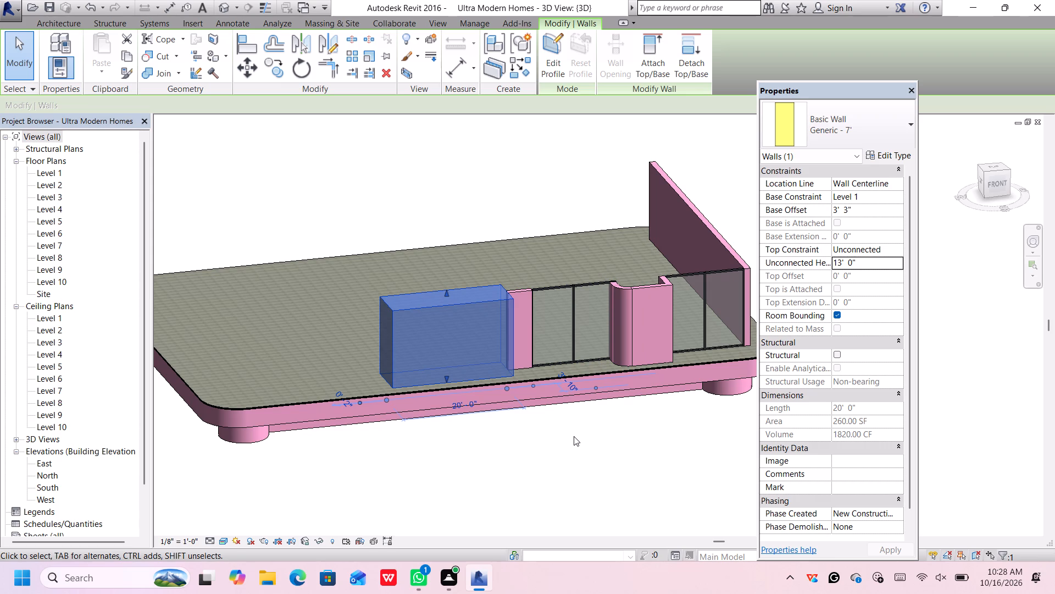
scroll(606, 504, down, 3)
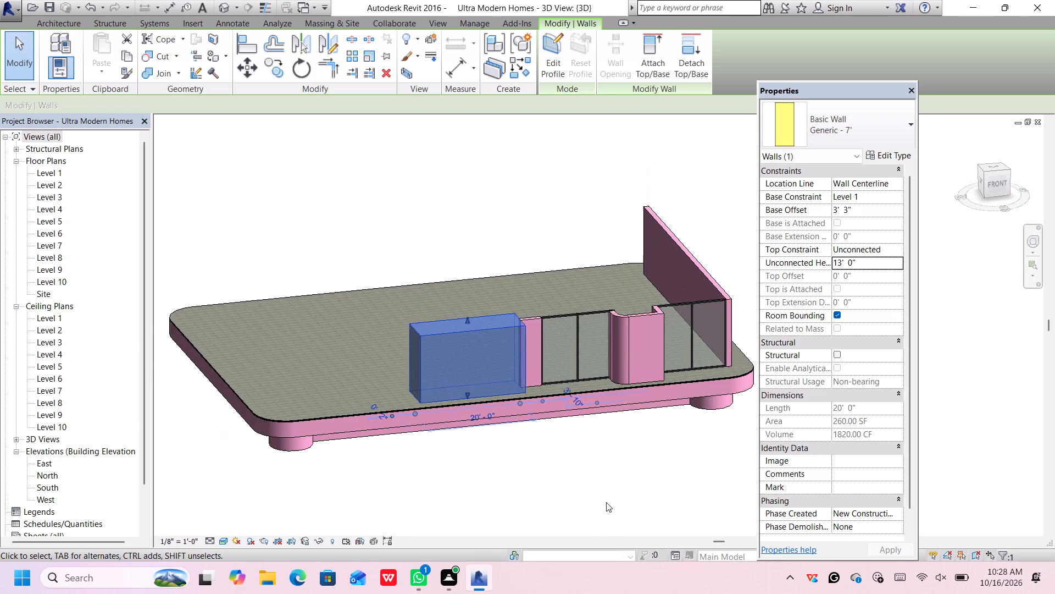
middle_drag(623, 473, 582, 427)
click(571, 428)
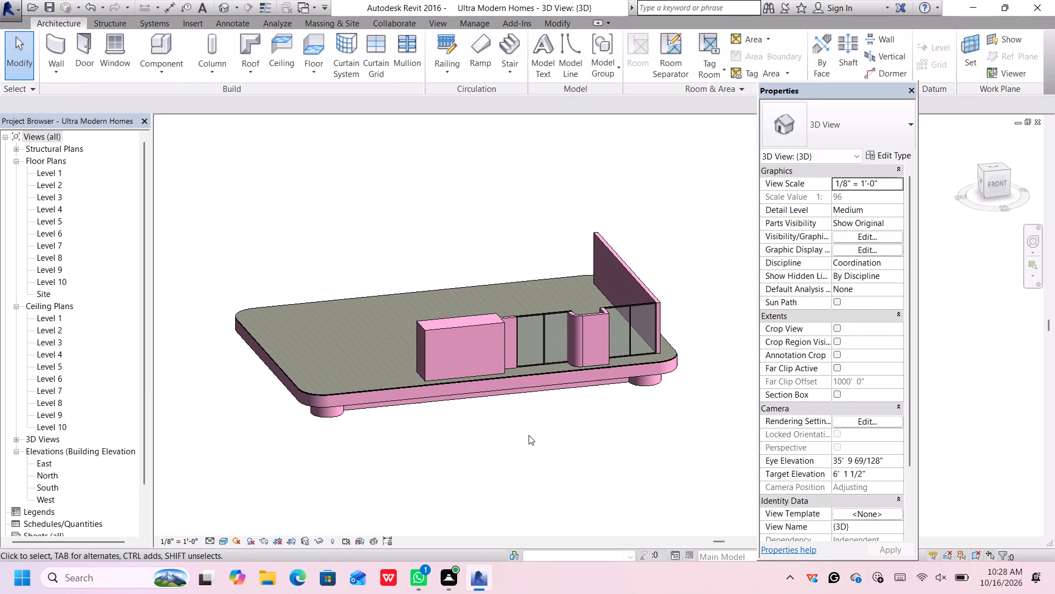
Nudge the Storefront 2 curtain wall beside the curved wall two increments toward the thick wall block.
scroll(581, 417, up, 1)
scroll(515, 314, up, 1)
scroll(595, 307, up, 4)
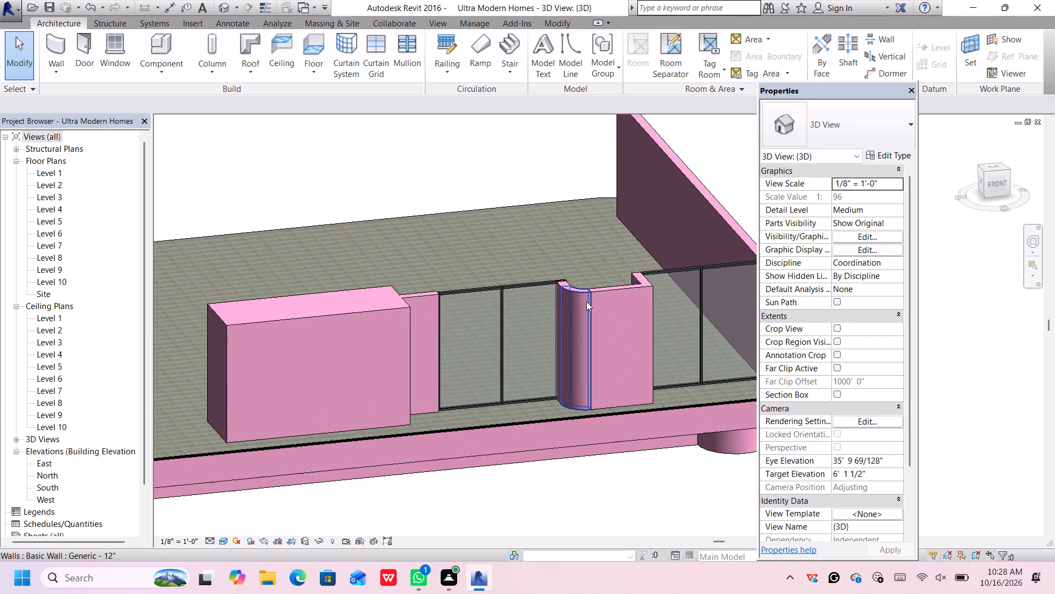
scroll(552, 291, up, 6)
scroll(551, 280, down, 2)
click(549, 279)
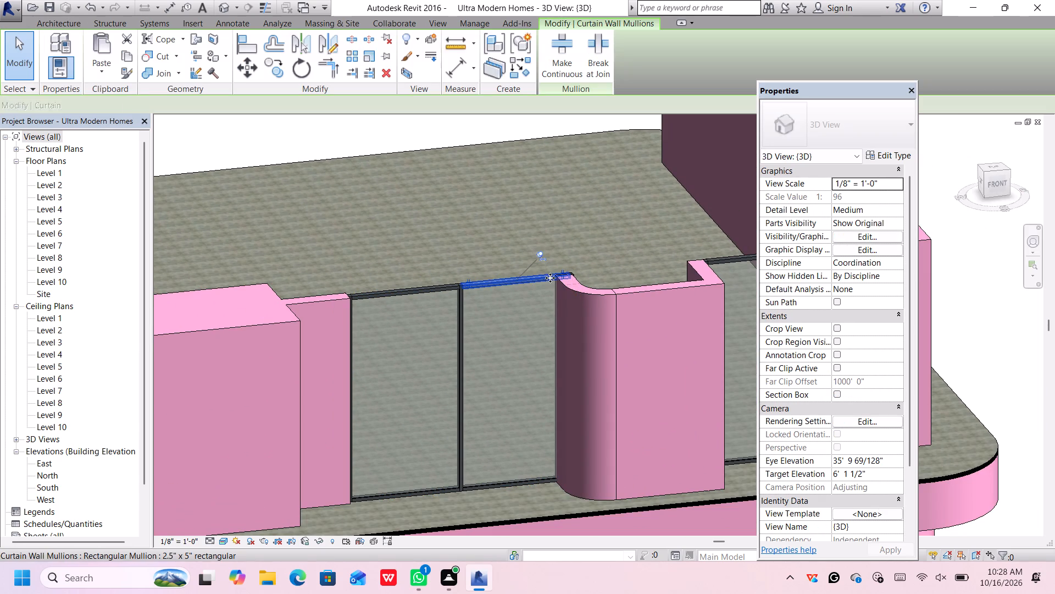
scroll(536, 359, down, 7)
click(557, 493)
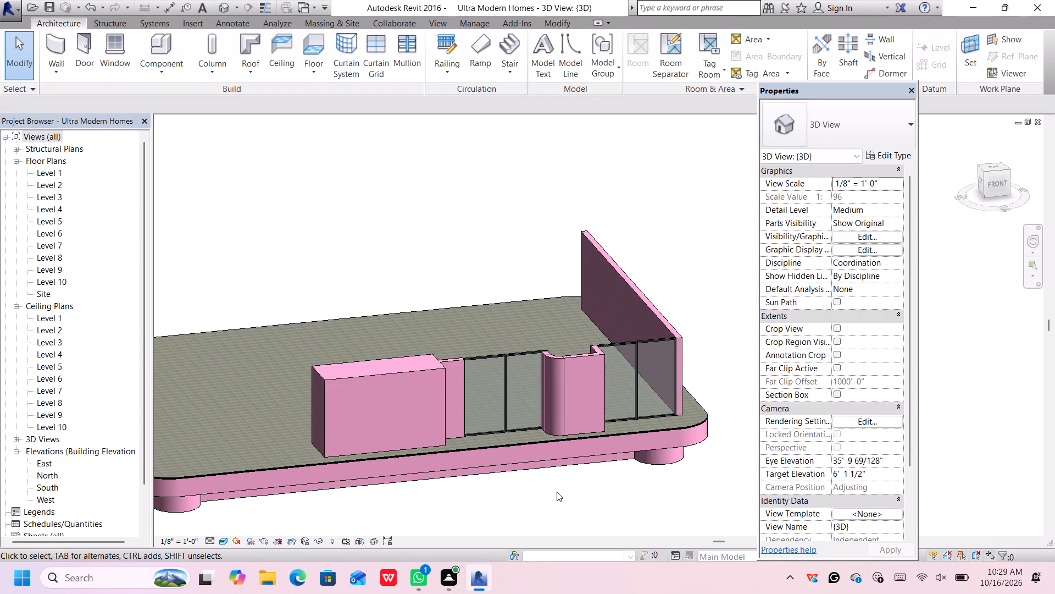
click(509, 422)
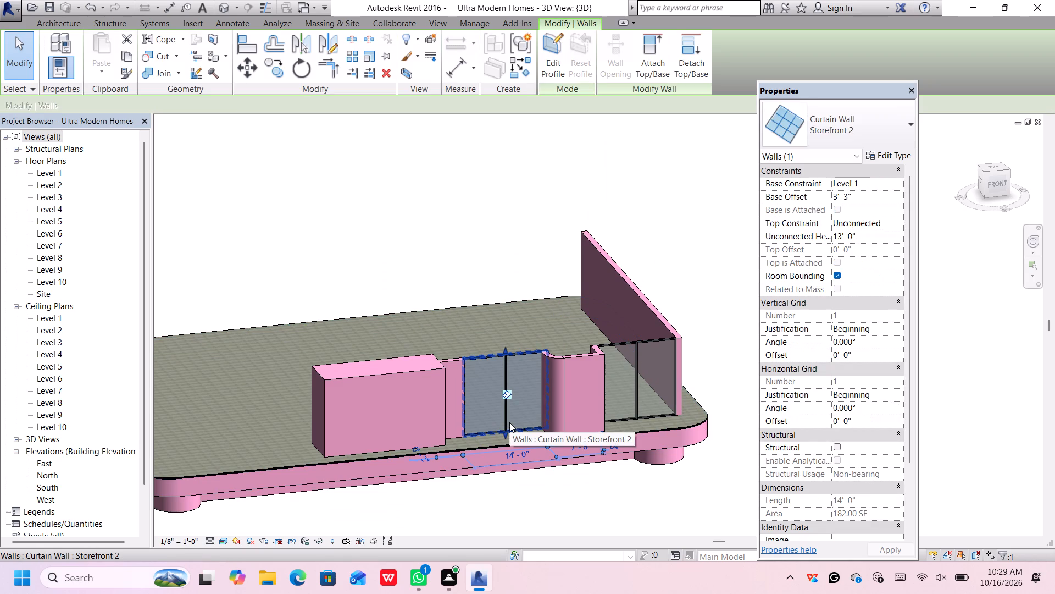
key(Left)
key(Left)
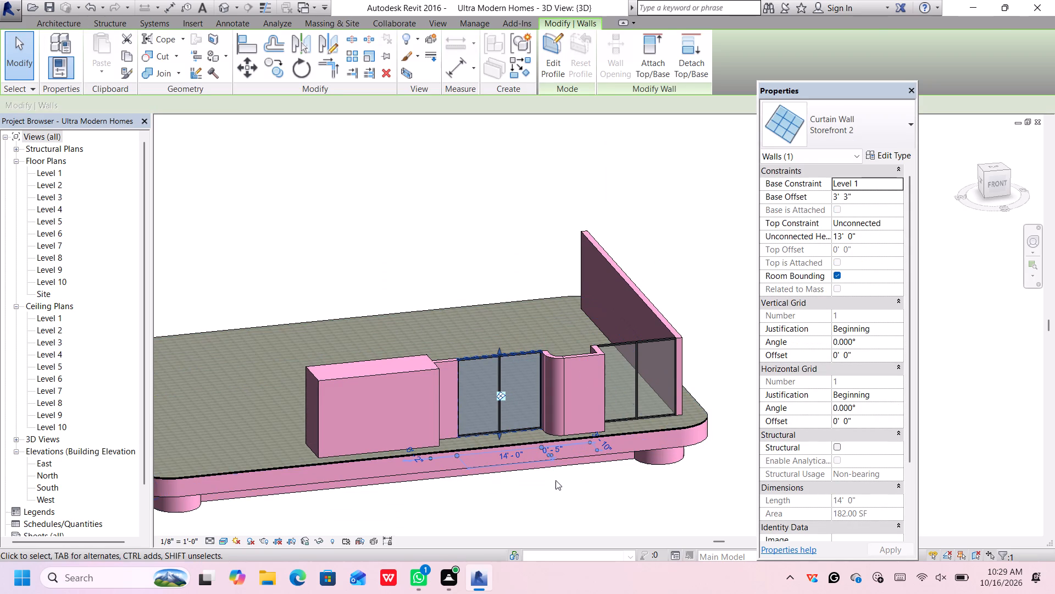
click(558, 493)
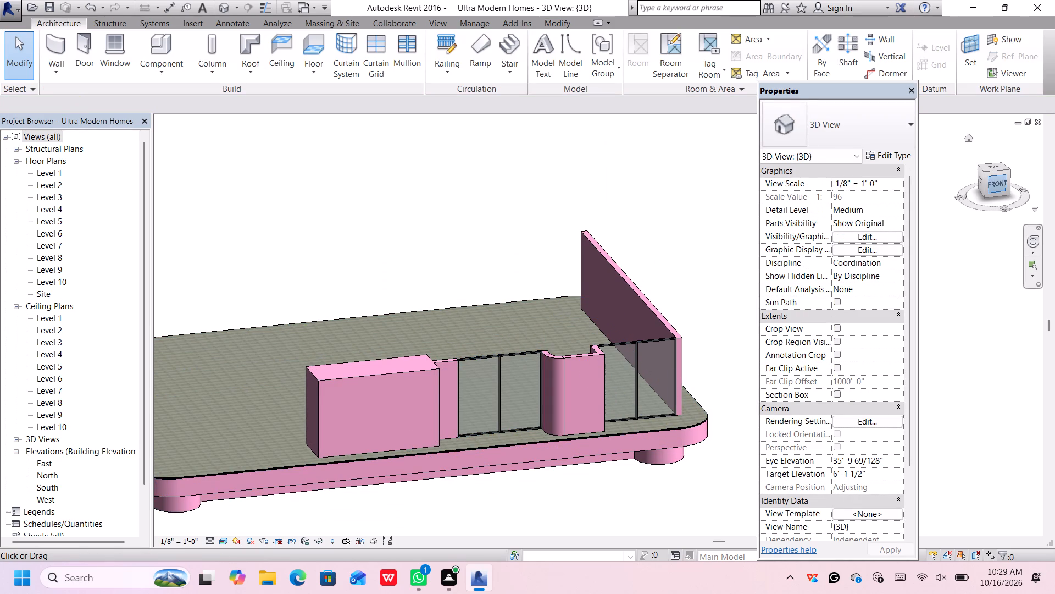
In the front view, nudge the short Generic - 12" wall one increment toward the storefront glazing and try nudging it back.
click(996, 183)
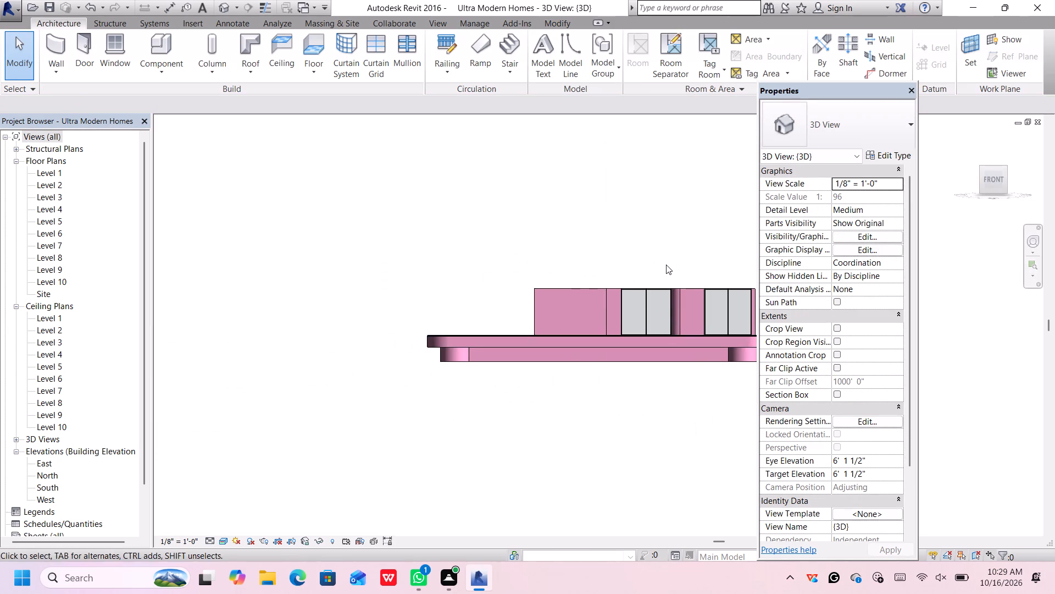
middle_drag(665, 265, 565, 274)
scroll(511, 310, up, 3)
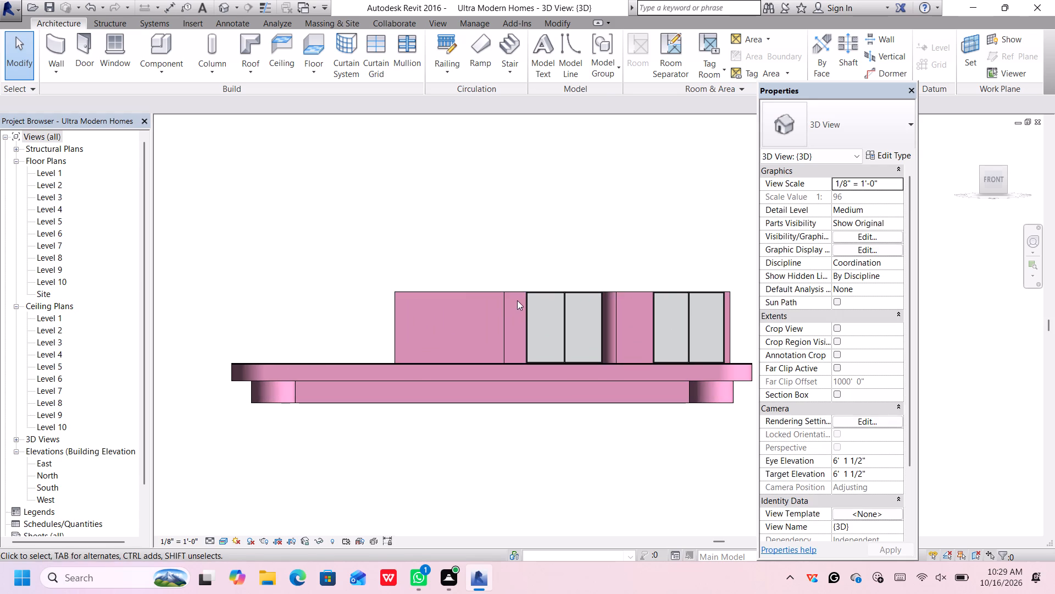
click(516, 293)
scroll(515, 304, up, 7)
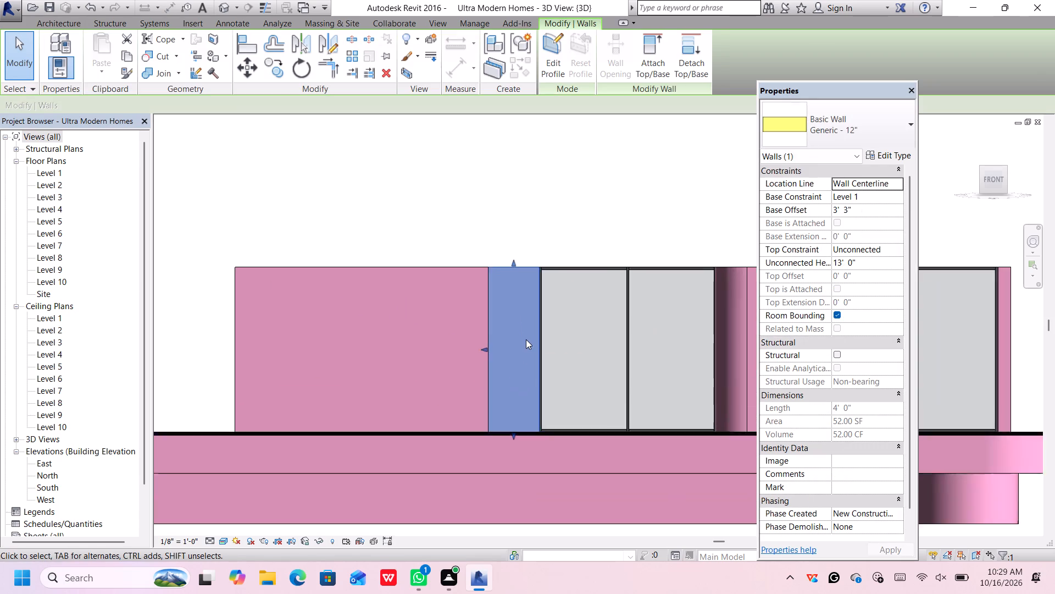
scroll(526, 339, up, 1)
key(Right)
scroll(526, 339, down, 4)
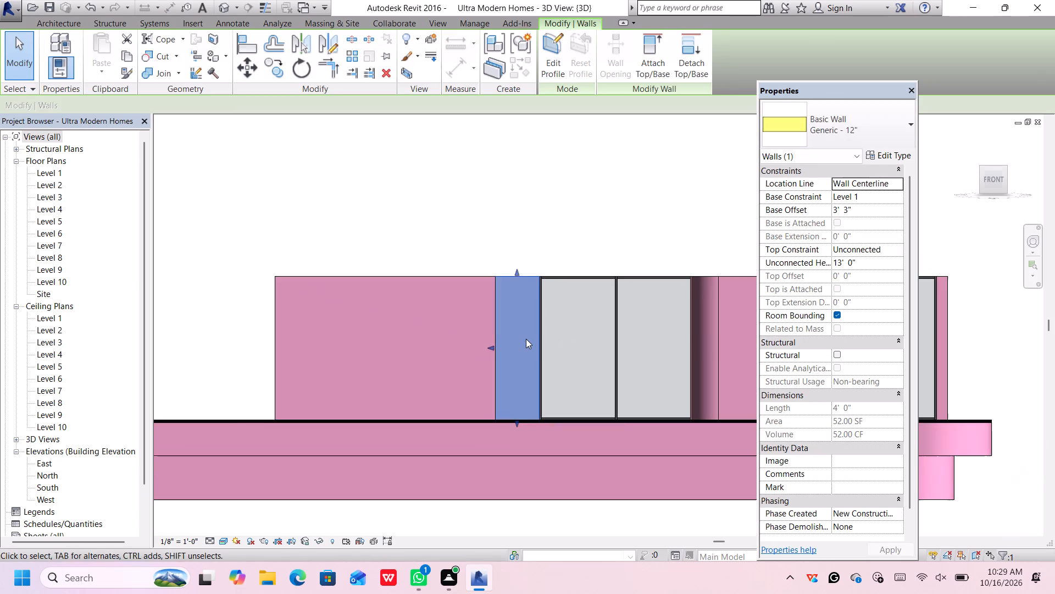
key(Left)
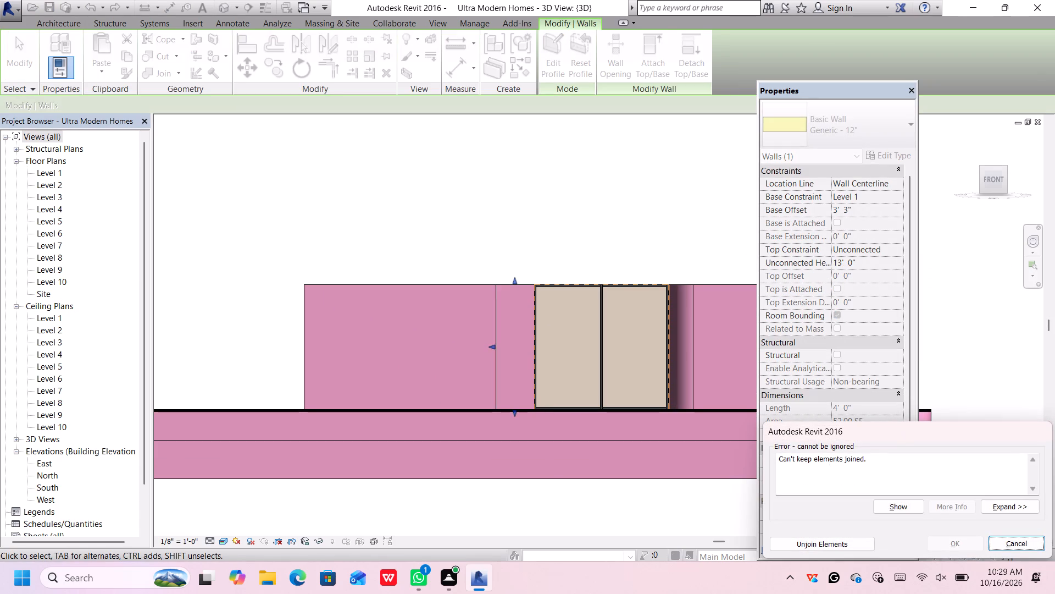
click(1002, 543)
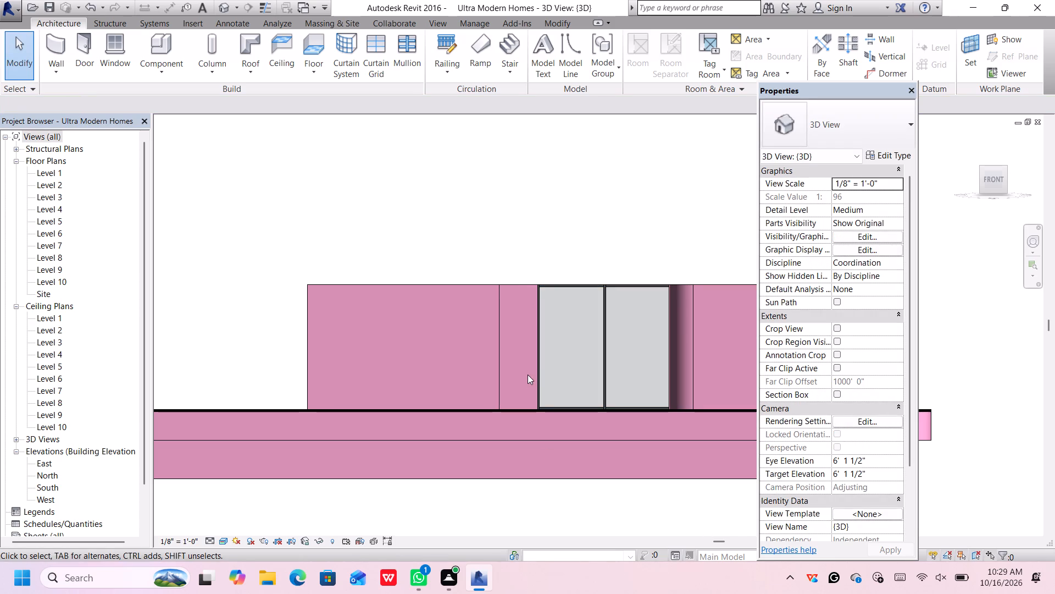
Examine the short Generic - 12" wall and its junctions from the front and from the angled top-front view.
click(512, 285)
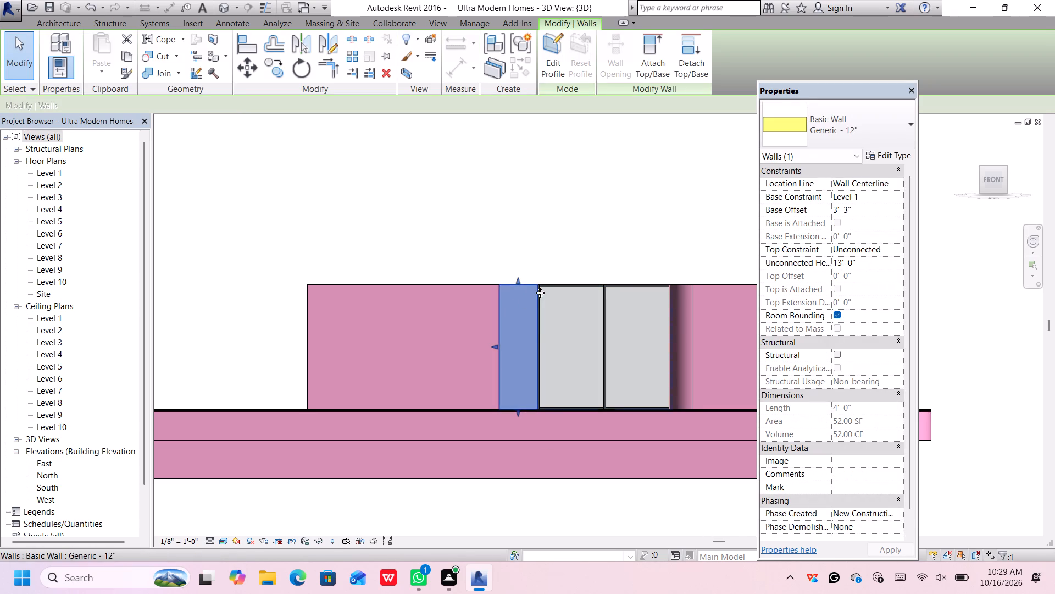
scroll(528, 394, down, 5)
double_click(525, 364)
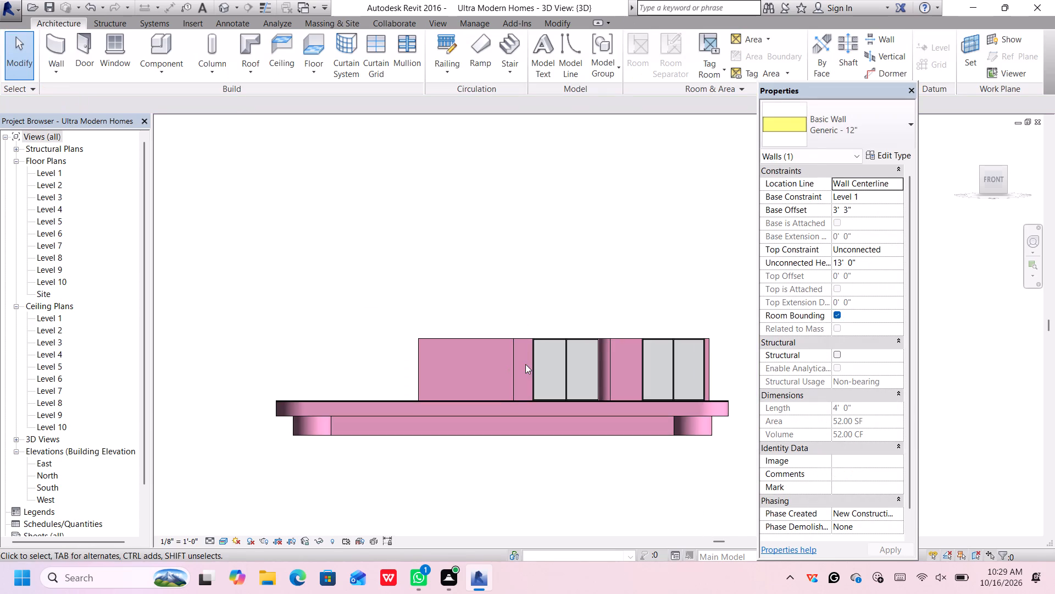
click(528, 344)
scroll(531, 354, down, 1)
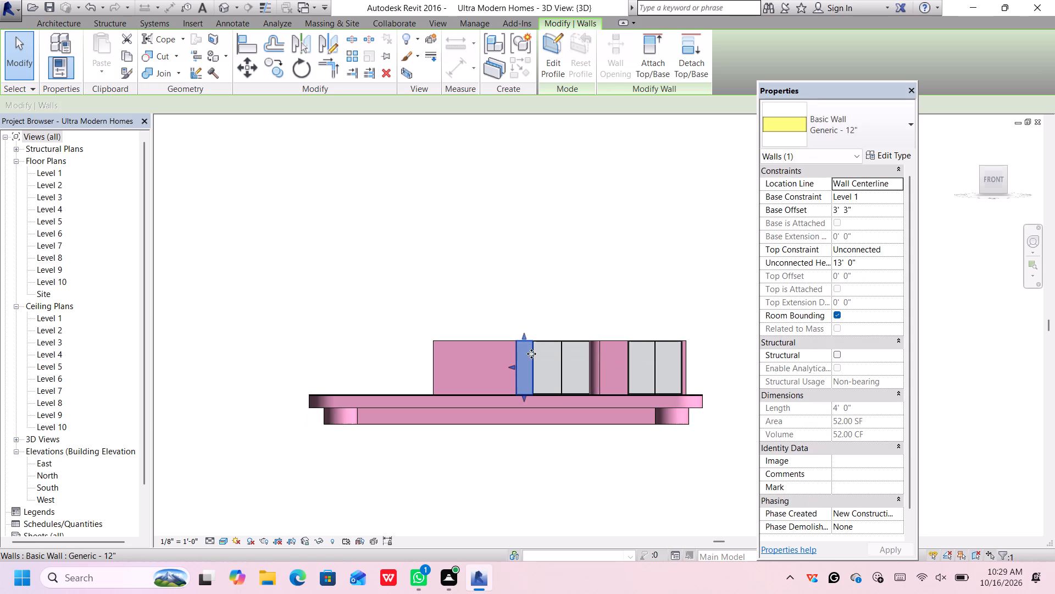
click(988, 169)
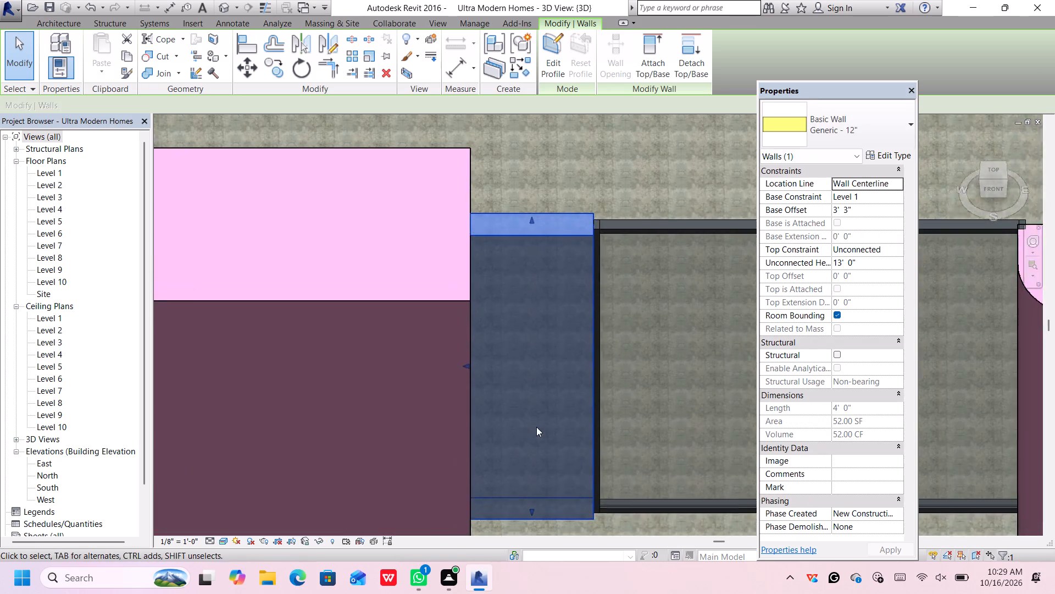
scroll(535, 427, down, 7)
middle_drag(565, 400, 377, 363)
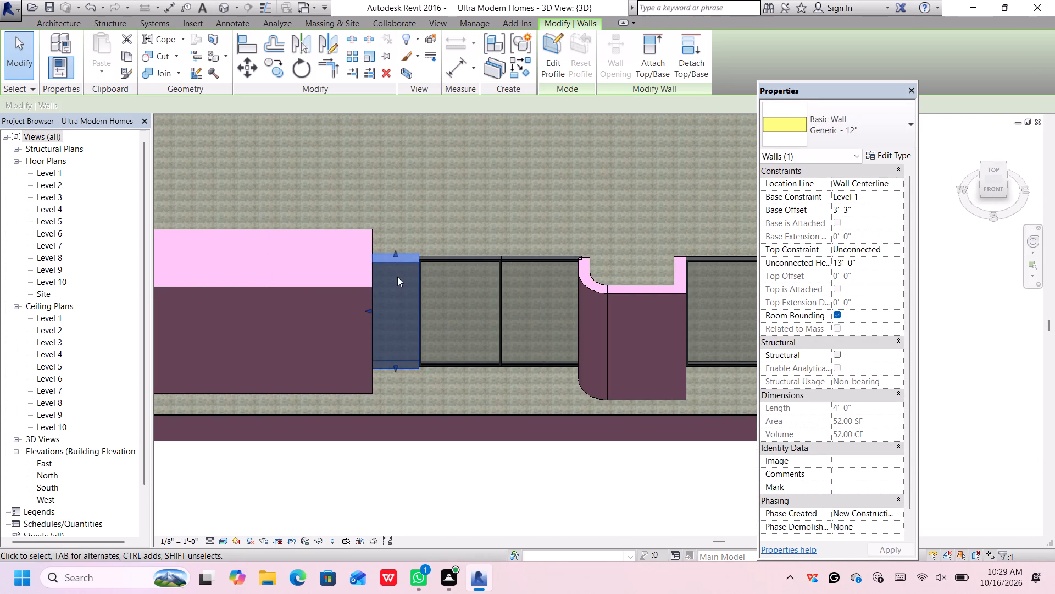
click(404, 262)
scroll(405, 264, down, 4)
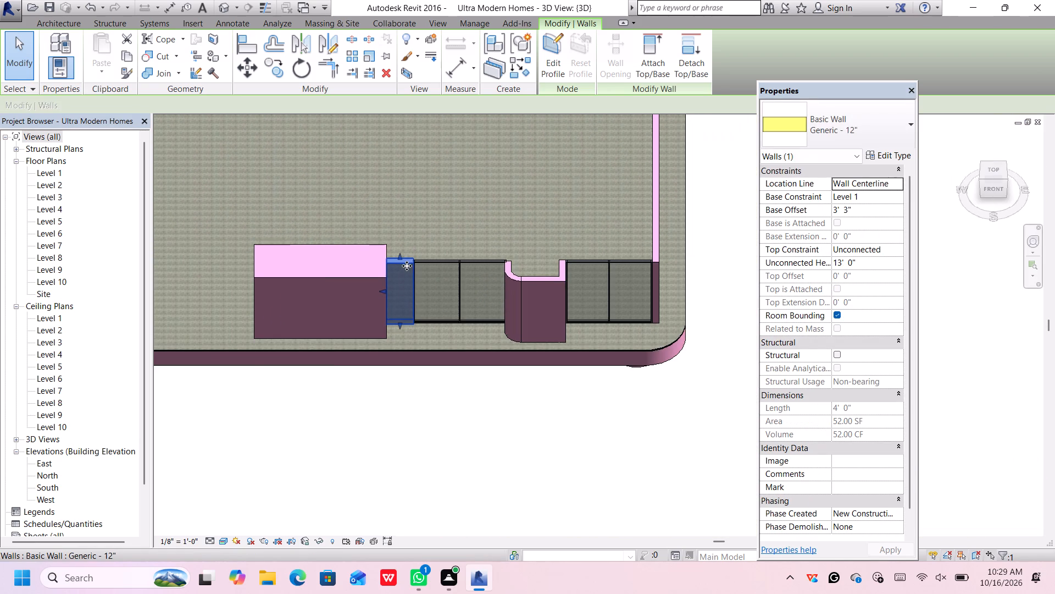
Set the thick Generic - 7' wall's length to 15' using its temporary dimension.
click(324, 274)
scroll(373, 345, up, 1)
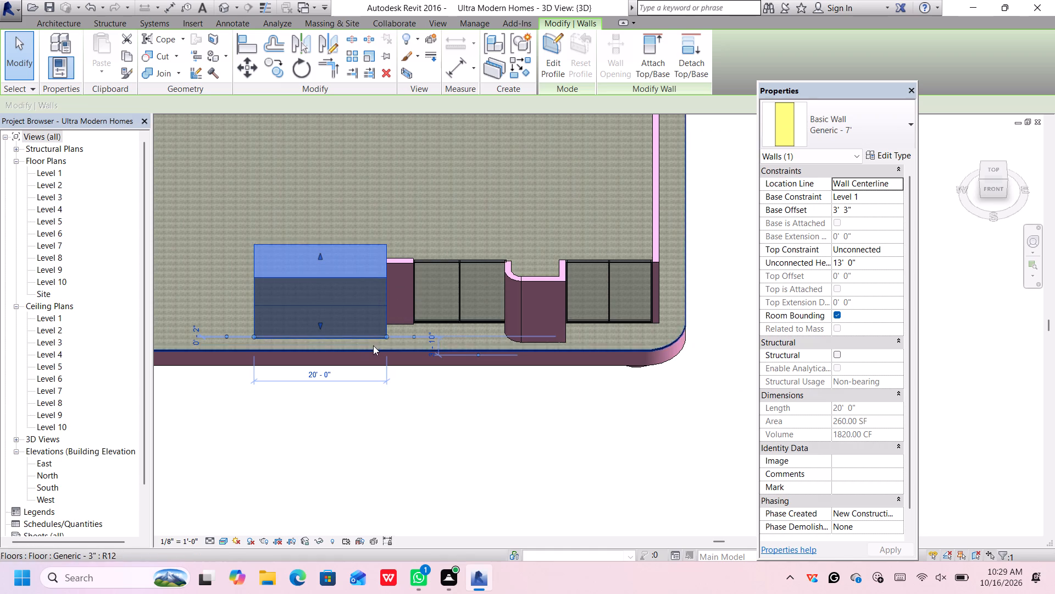
scroll(373, 345, up, 1)
click(314, 385)
scroll(316, 383, down, 4)
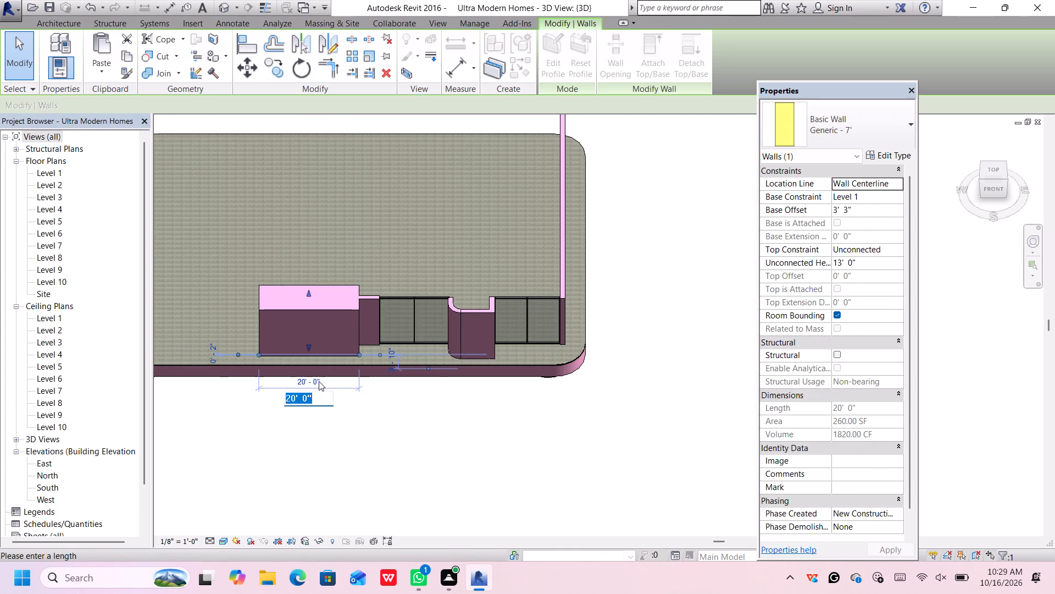
scroll(319, 380, down, 1)
middle_drag(332, 380, 377, 398)
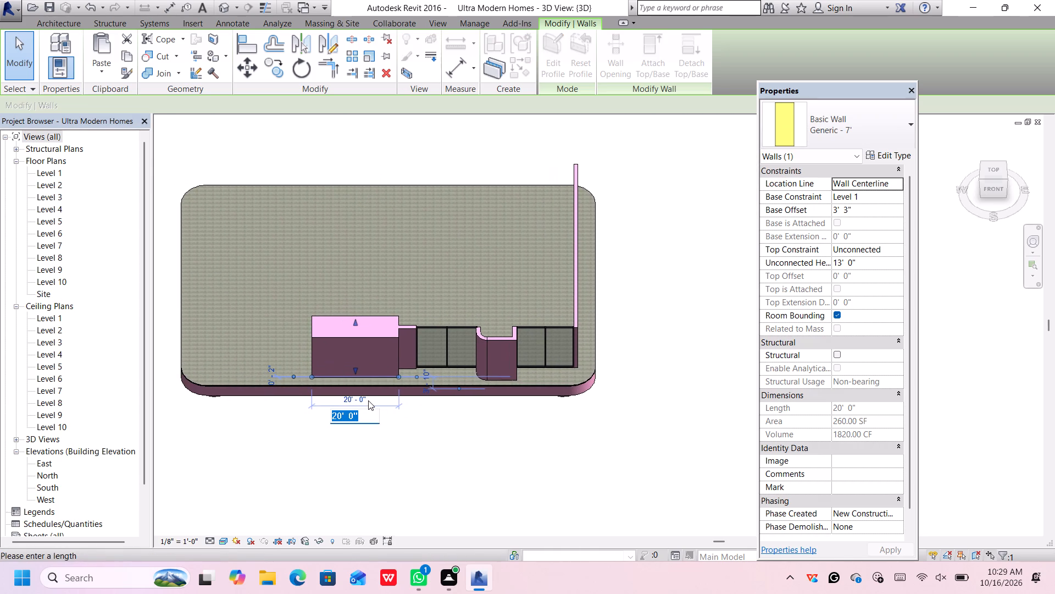
text(15)
key(apostrophe)
key(Return)
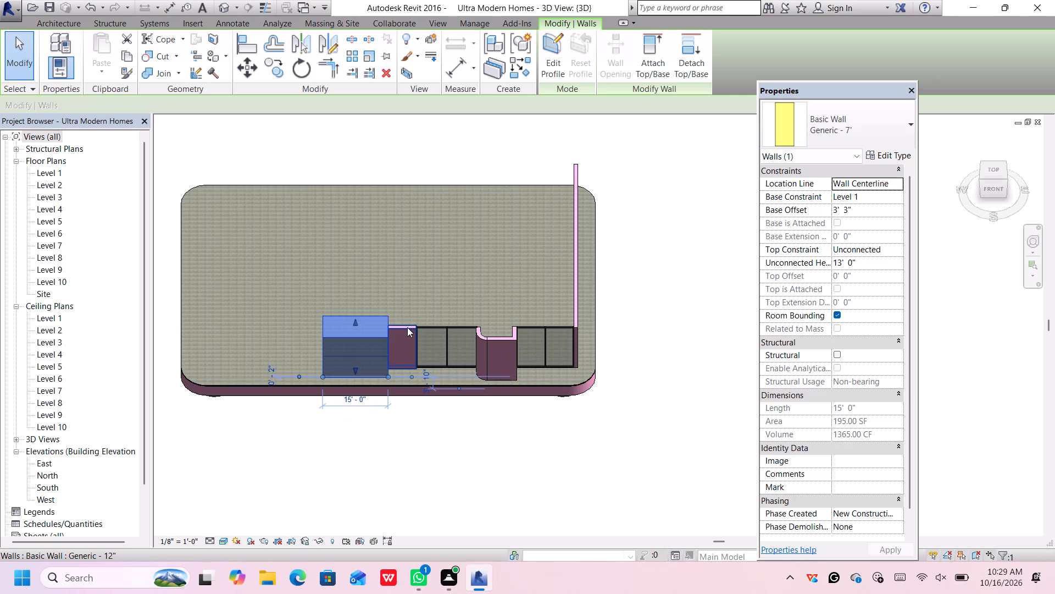
Nudge the thick Generic - 7' wall two increments toward the storefront glazing.
scroll(407, 328, up, 4)
key(Right)
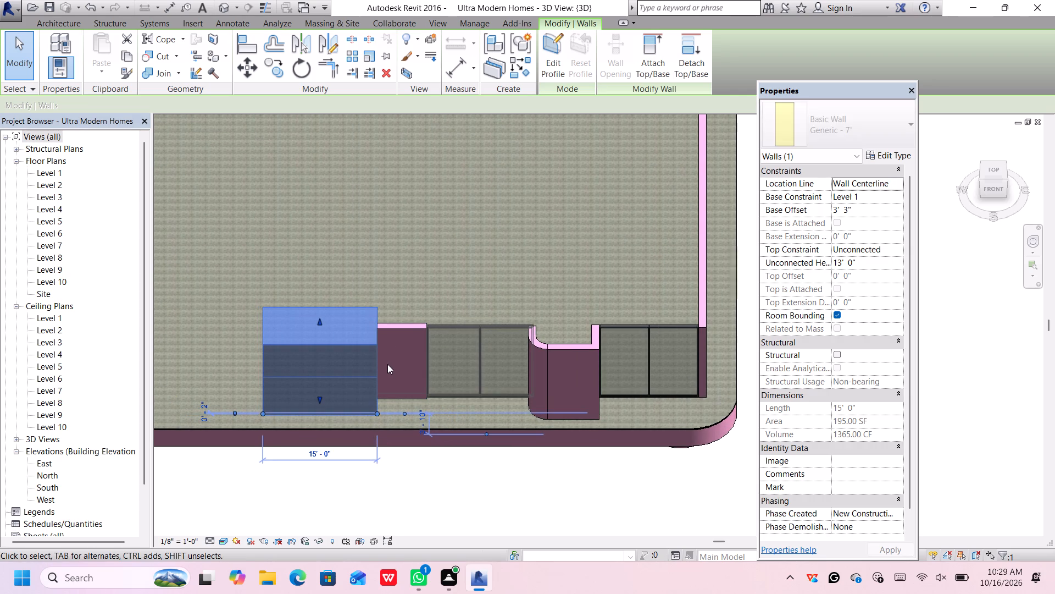
key(Right)
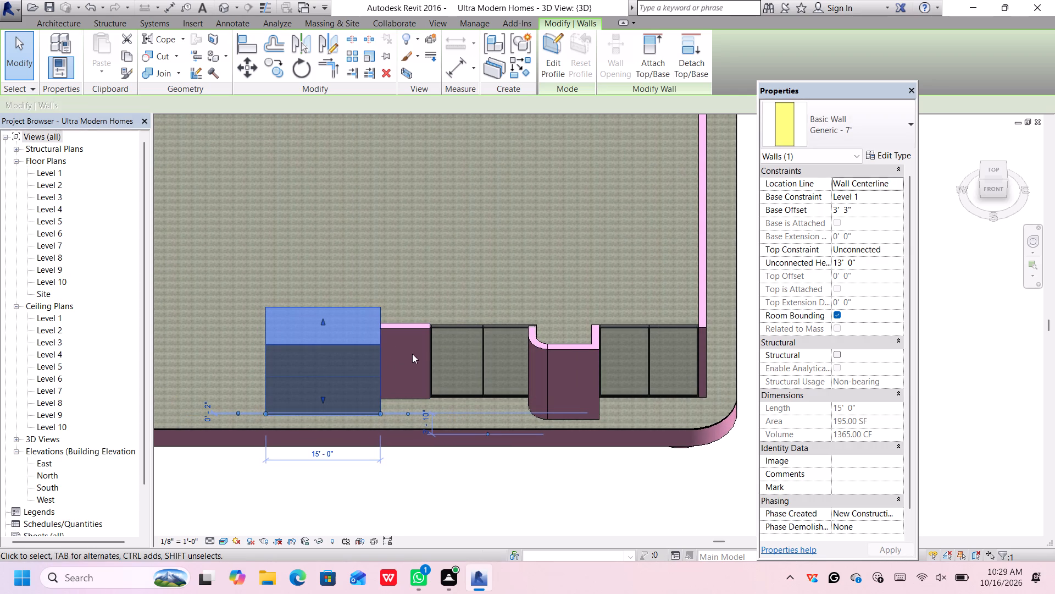
Examine the short Generic - 12" wall and its junctions with the thick wall block and the storefront glazing.
click(423, 327)
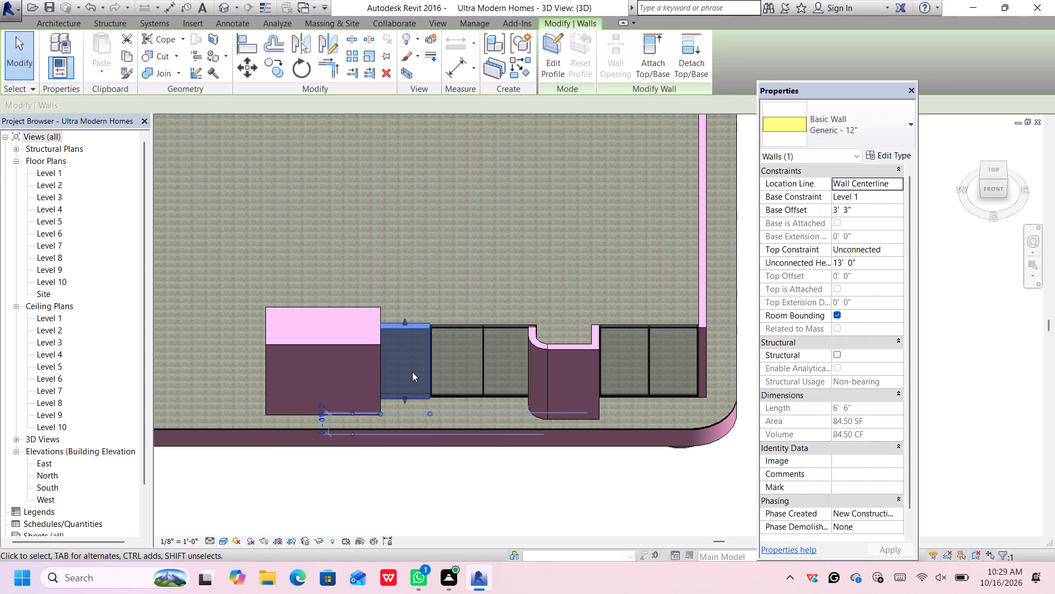
scroll(411, 386, up, 4)
scroll(342, 476, up, 2)
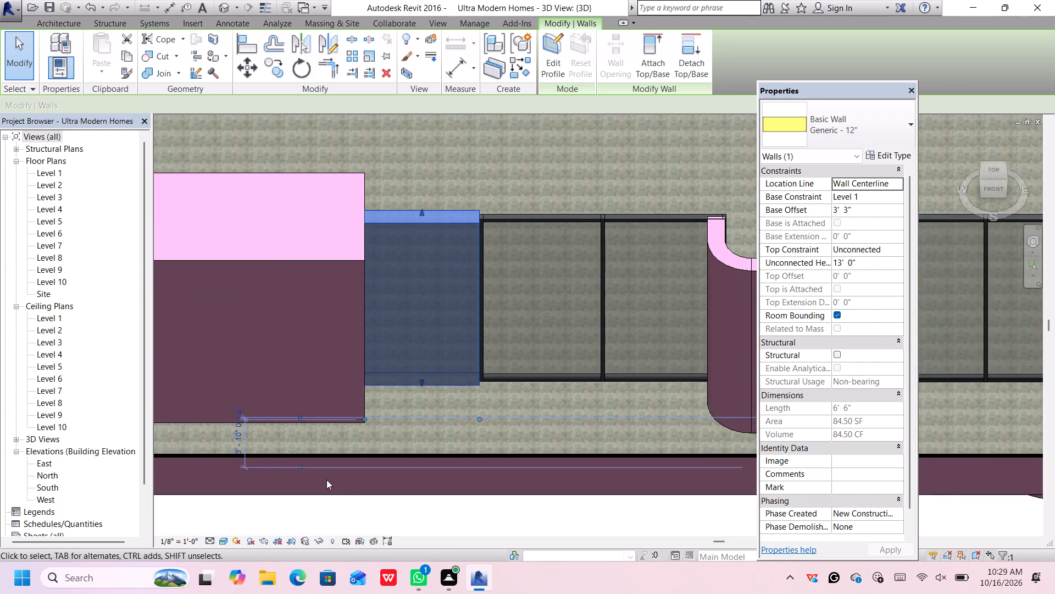
scroll(326, 480, up, 1)
scroll(277, 428, up, 4)
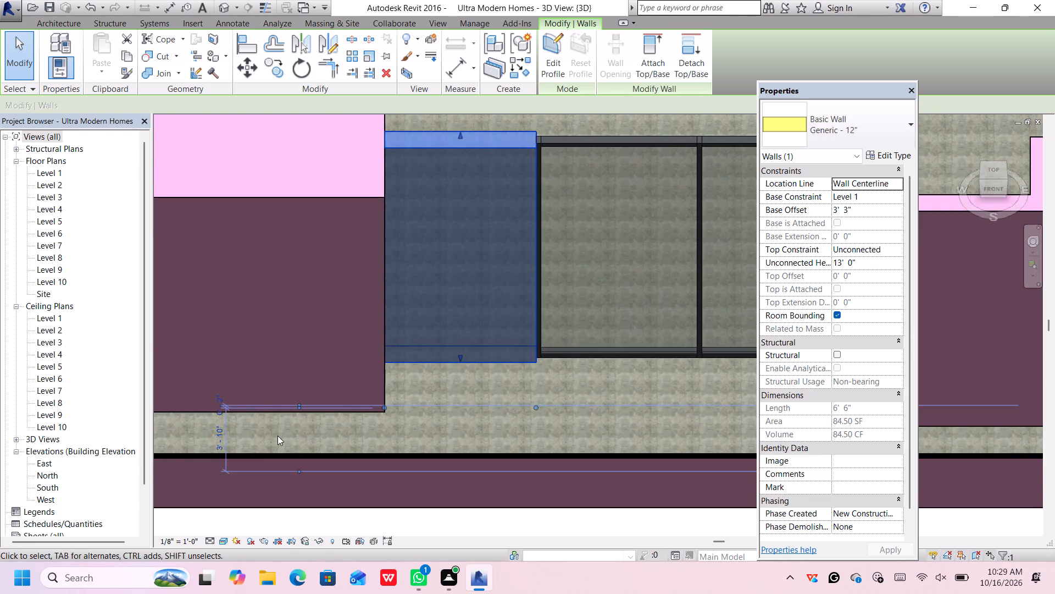
scroll(277, 436, up, 1)
scroll(277, 435, down, 8)
scroll(441, 390, down, 4)
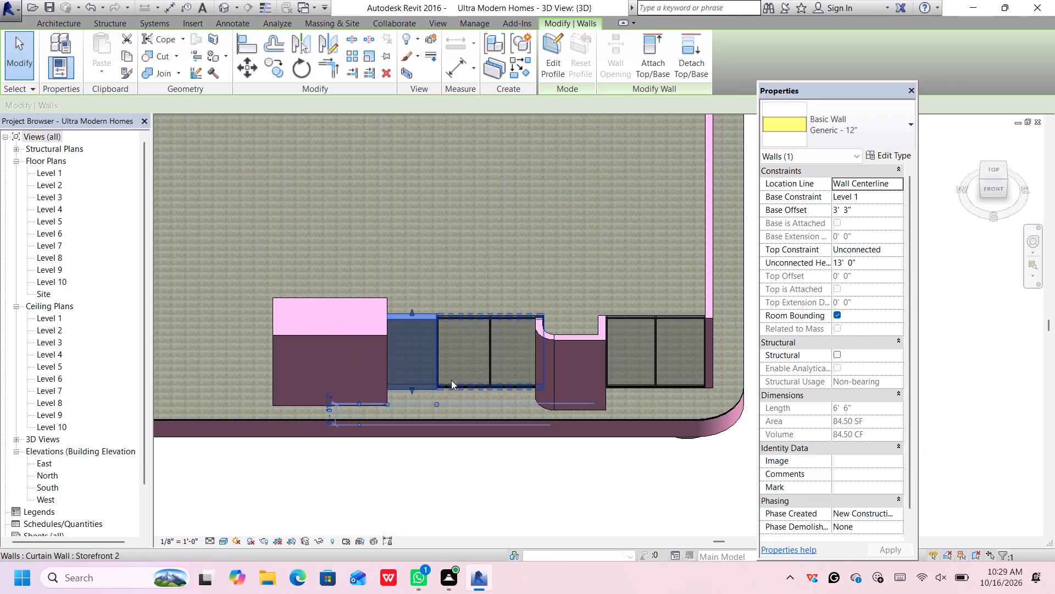
scroll(426, 318, down, 3)
scroll(426, 318, up, 2)
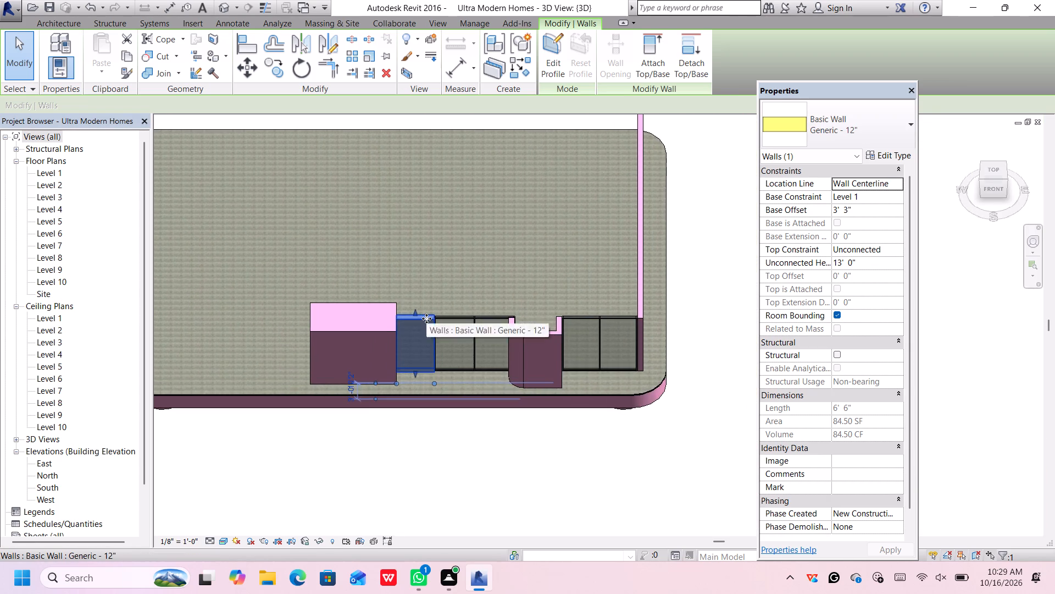
scroll(426, 318, up, 4)
click(426, 320)
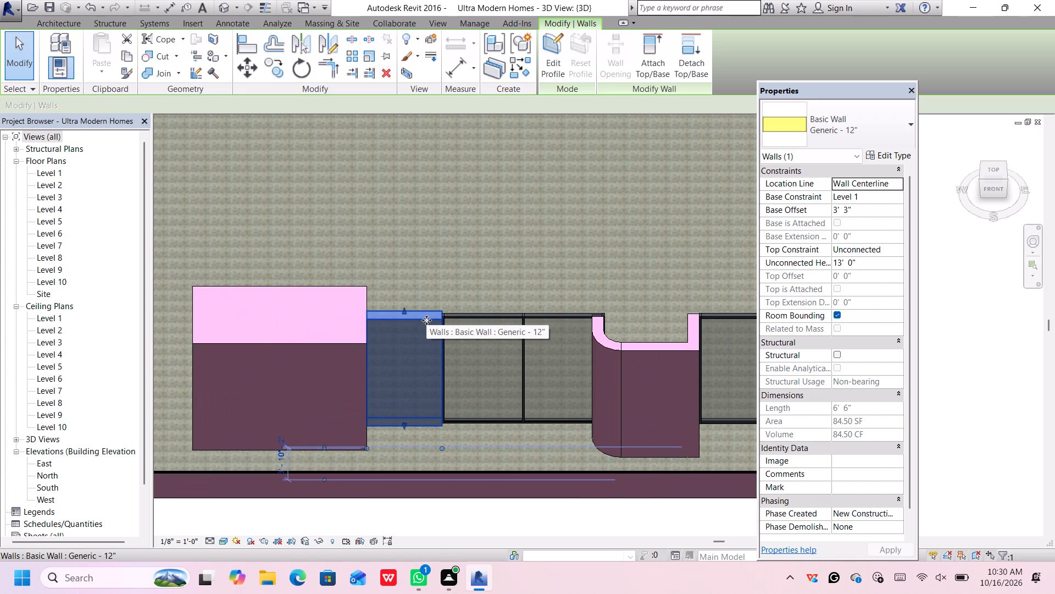
Undo the last three edits, covering the thick Generic - 7' wall's two nudges and its length change.
key(ctrl+z)
key(ctrl+z)
key(ctrl+z)
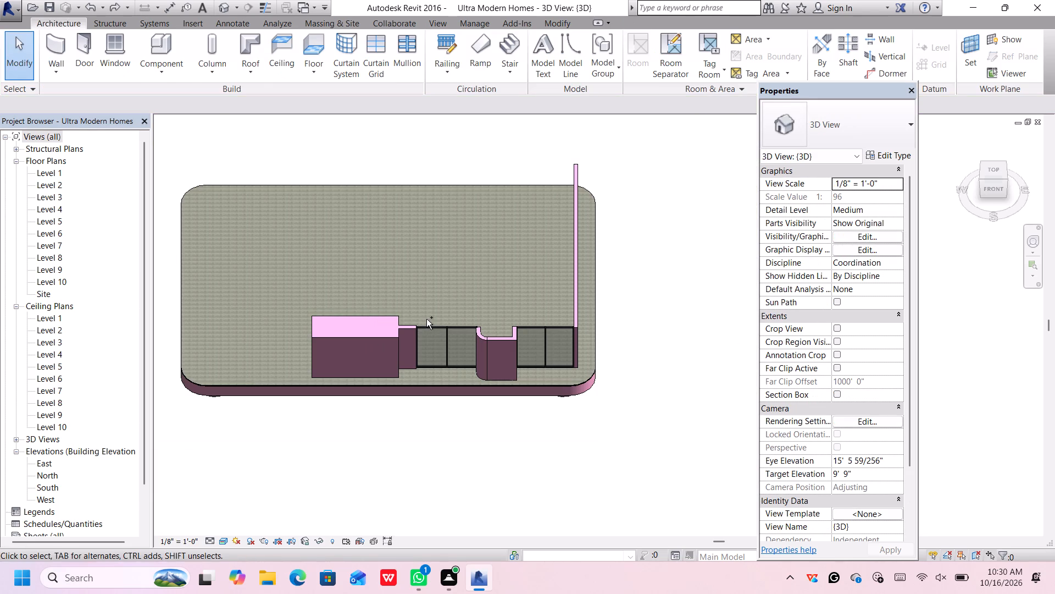
Inspect the short Generic - 12" wall between the thick block and the storefront glazing from above and from the front.
scroll(415, 342, up, 11)
click(412, 302)
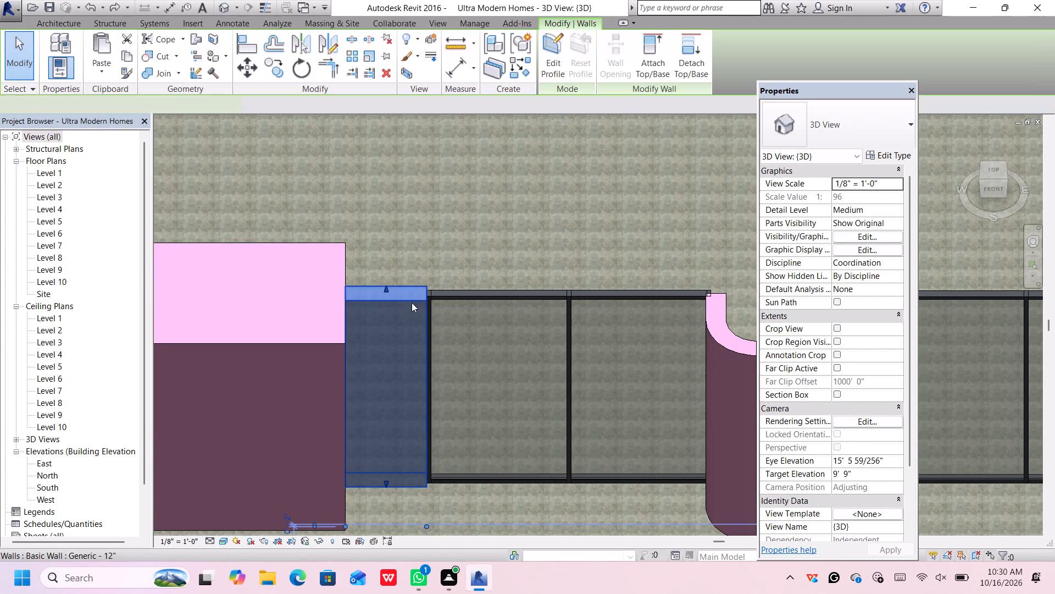
scroll(412, 301, down, 5)
scroll(393, 392, up, 1)
scroll(401, 441, up, 1)
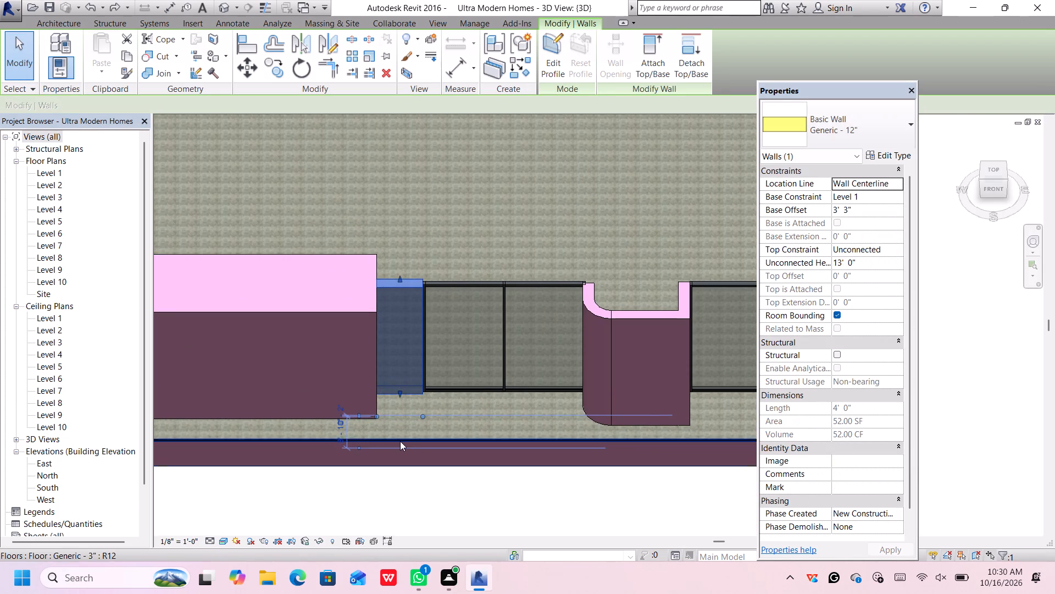
scroll(400, 441, up, 4)
scroll(425, 283, down, 1)
middle_drag(425, 283, 424, 375)
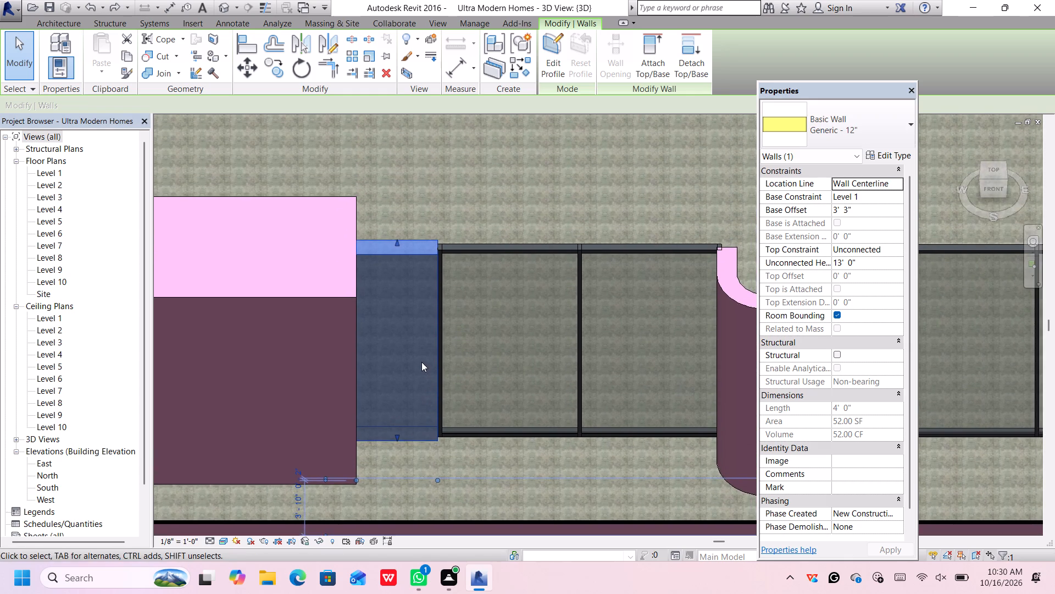
scroll(420, 360, down, 6)
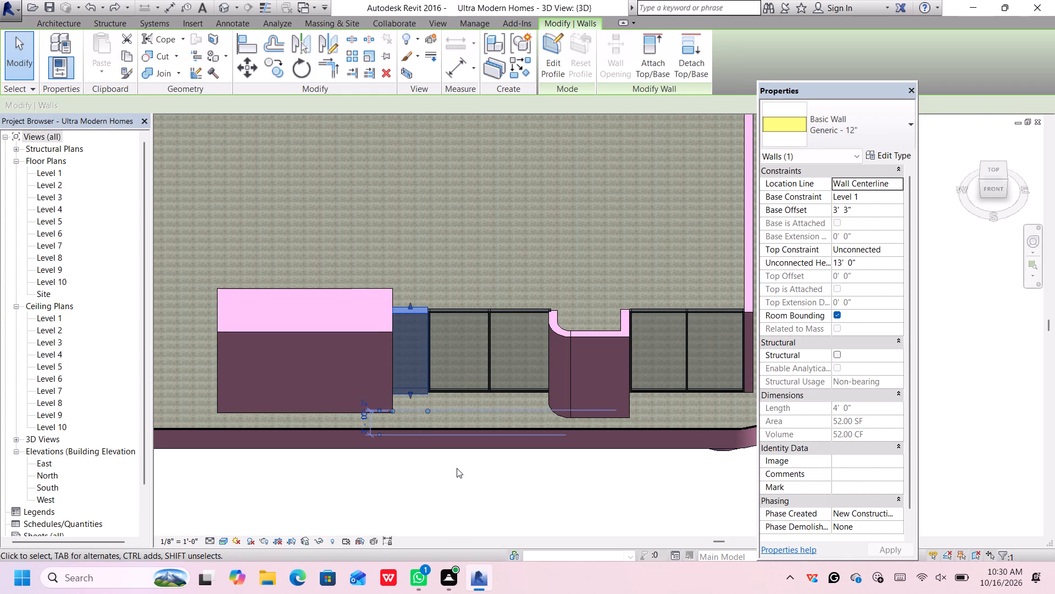
scroll(448, 368, up, 1)
scroll(412, 302, up, 6)
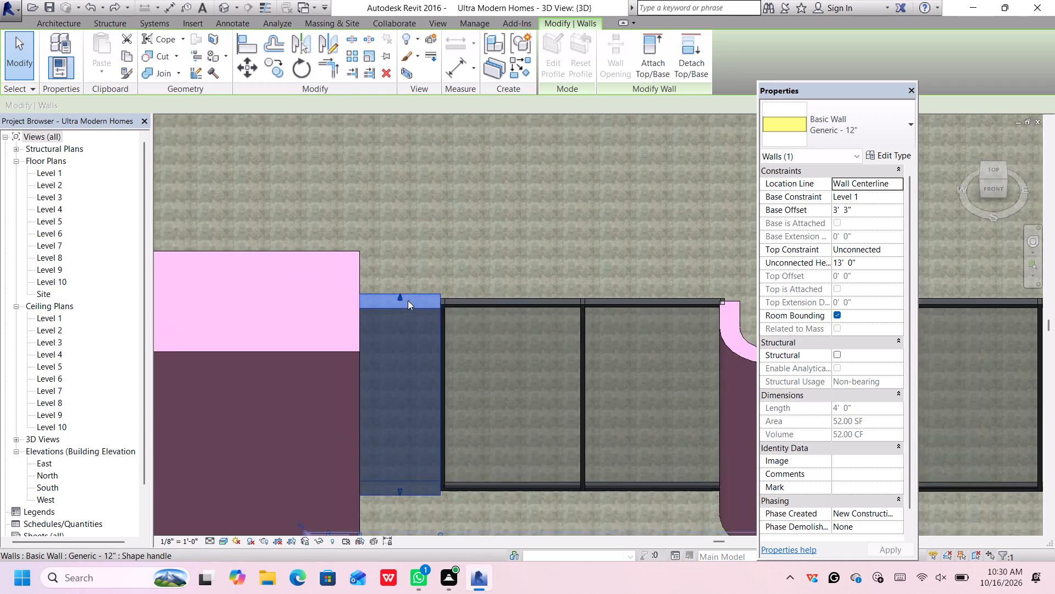
middle_drag(451, 424, 446, 315)
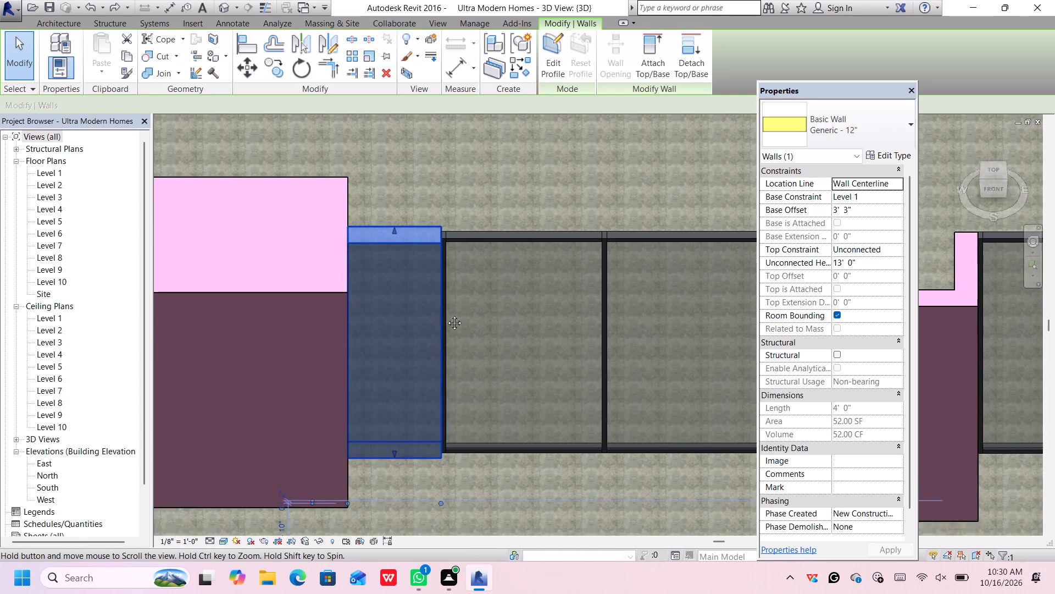
middle_drag(446, 315, 448, 285)
middle_drag(448, 297, 437, 211)
scroll(461, 444, up, 2)
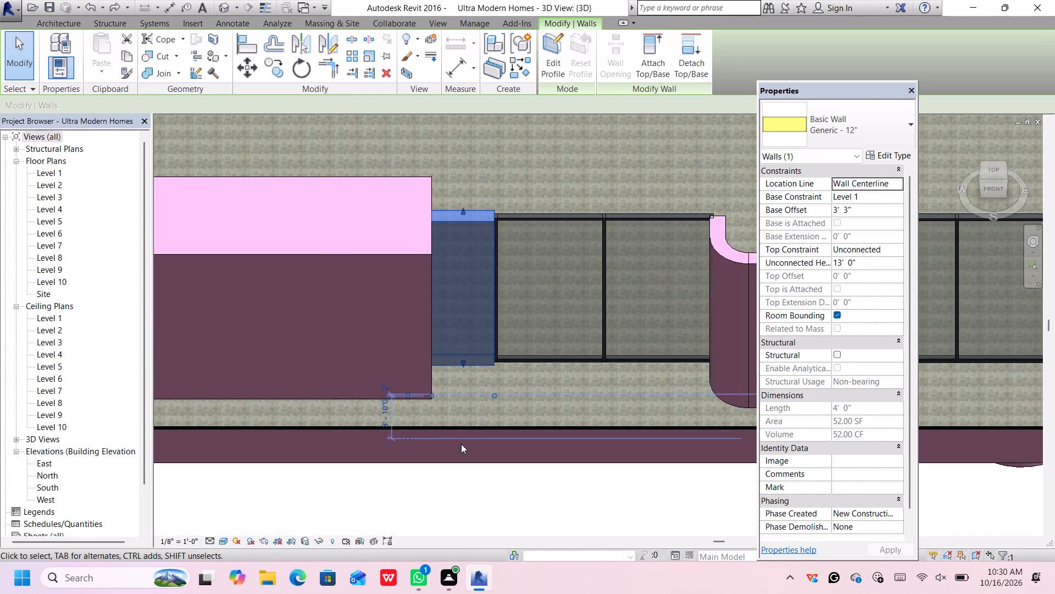
scroll(461, 444, up, 2)
middle_drag(473, 495, 465, 321)
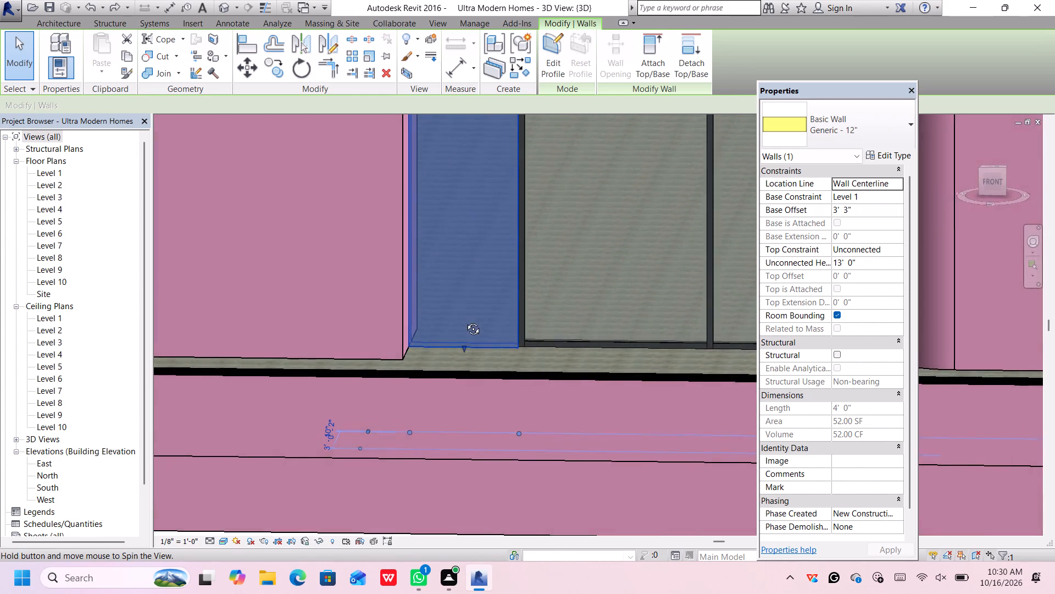
middle_drag(465, 321, 465, 351)
scroll(465, 350, down, 7)
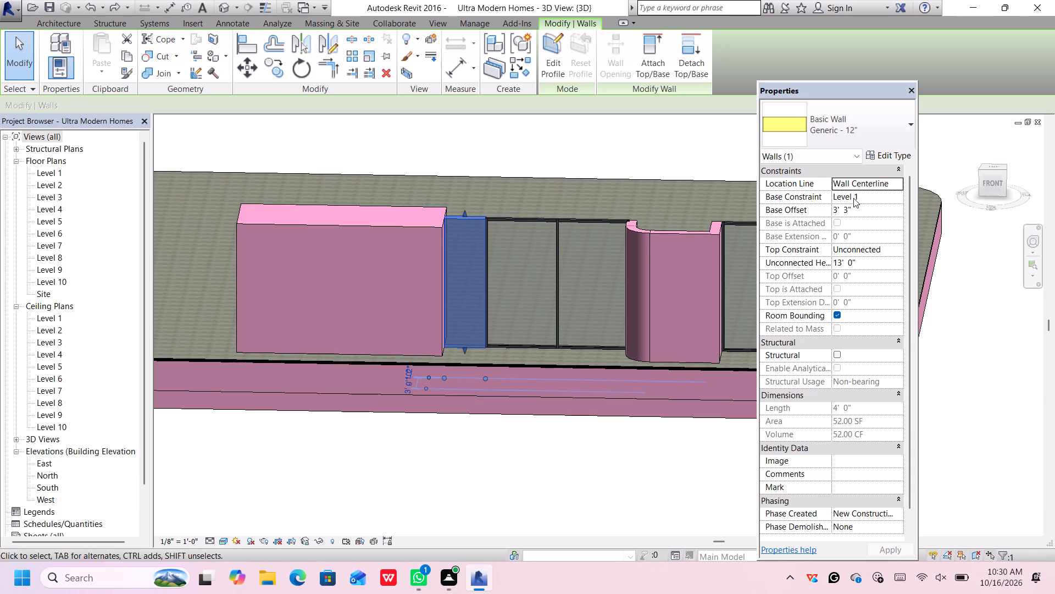
Review the type properties of the short Generic - 12" wall, from construction to identity data, without changing them.
click(884, 151)
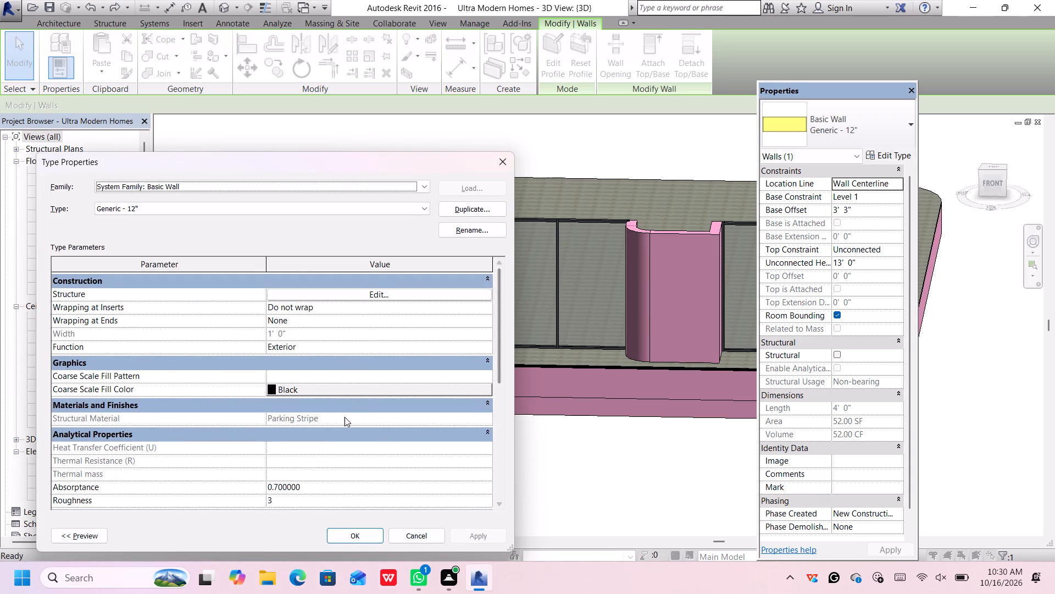
scroll(336, 424, down, 1)
scroll(336, 421, up, 2)
scroll(336, 415, down, 3)
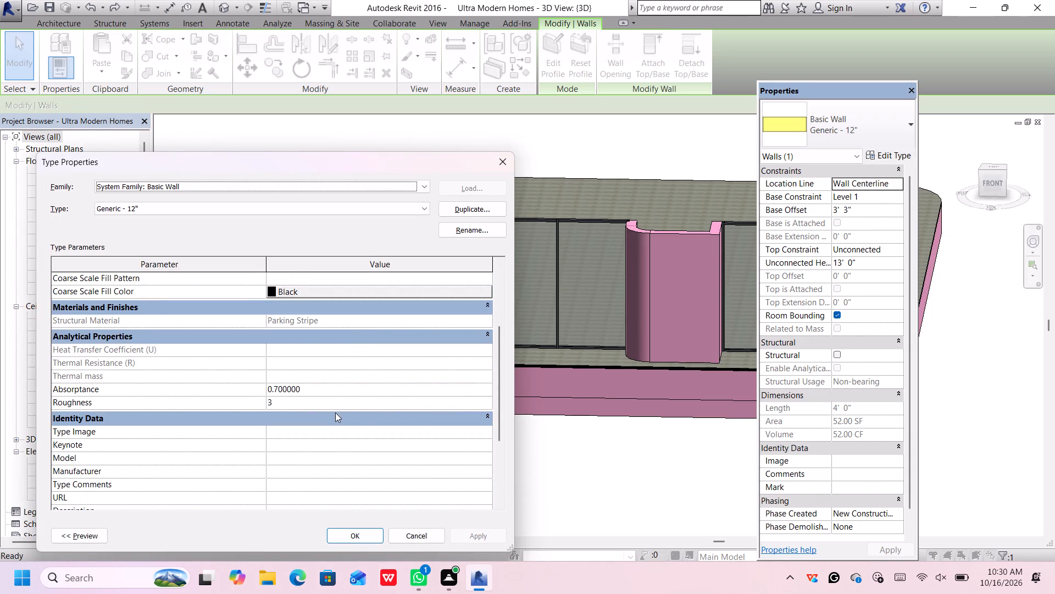
scroll(335, 413, down, 4)
click(506, 162)
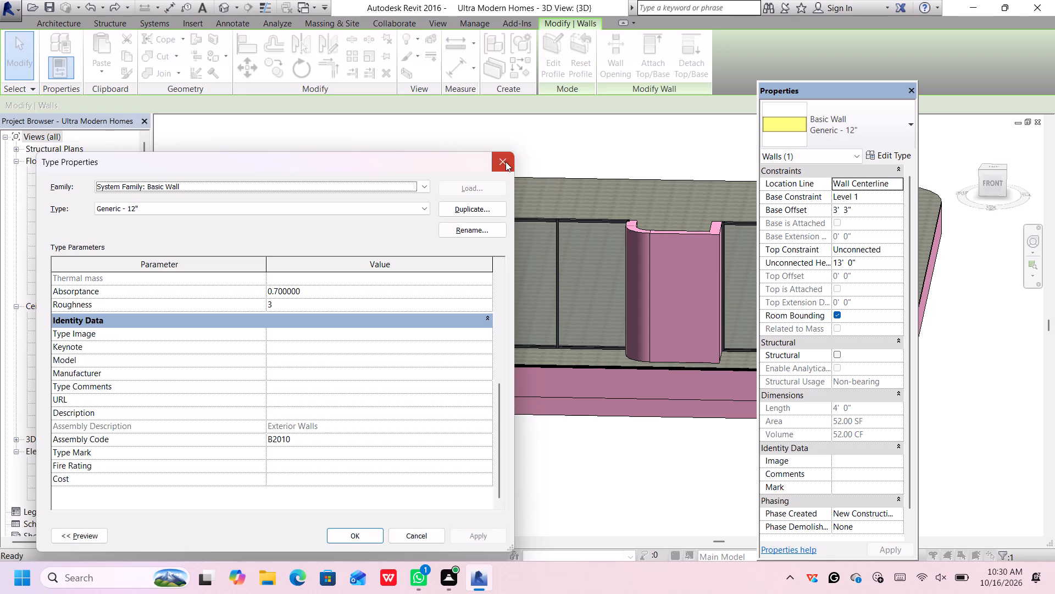
Delete the thick Generic - 7' wall block beside the short Generic - 12" wall.
scroll(477, 395, down, 4)
click(448, 436)
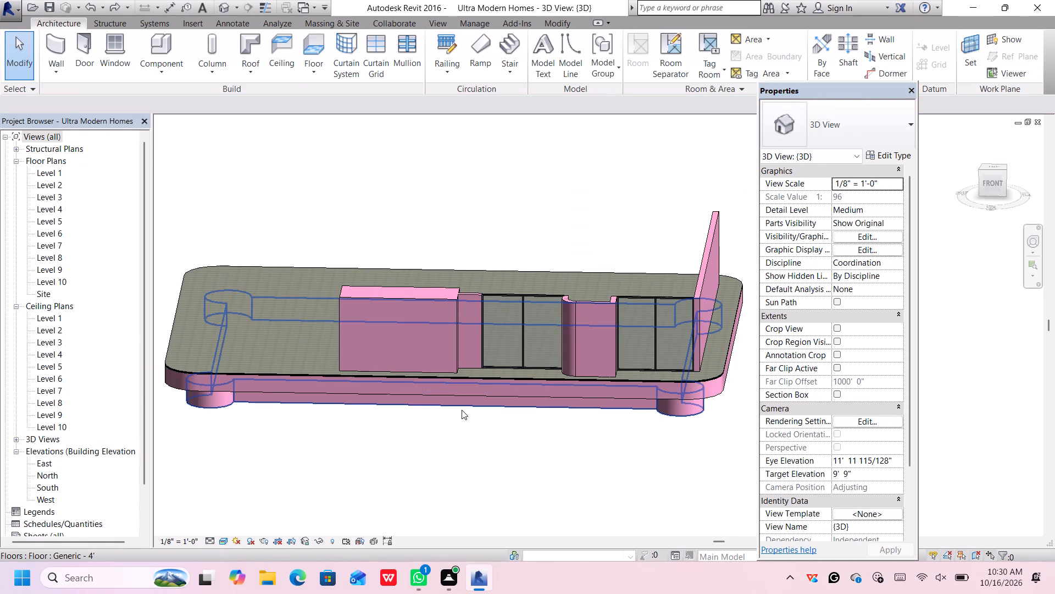
scroll(482, 300, up, 3)
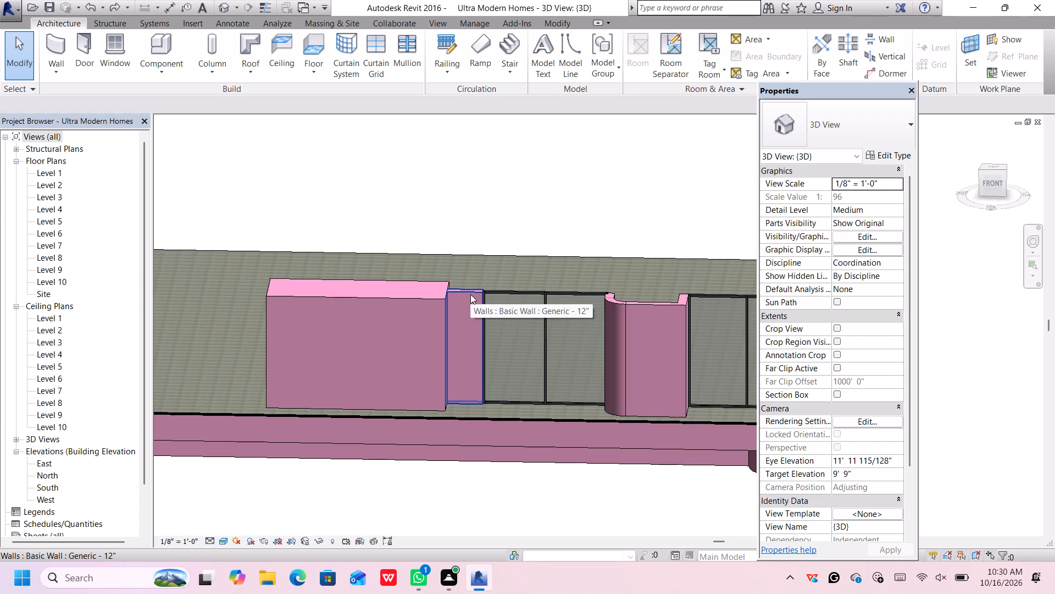
scroll(470, 306, up, 1)
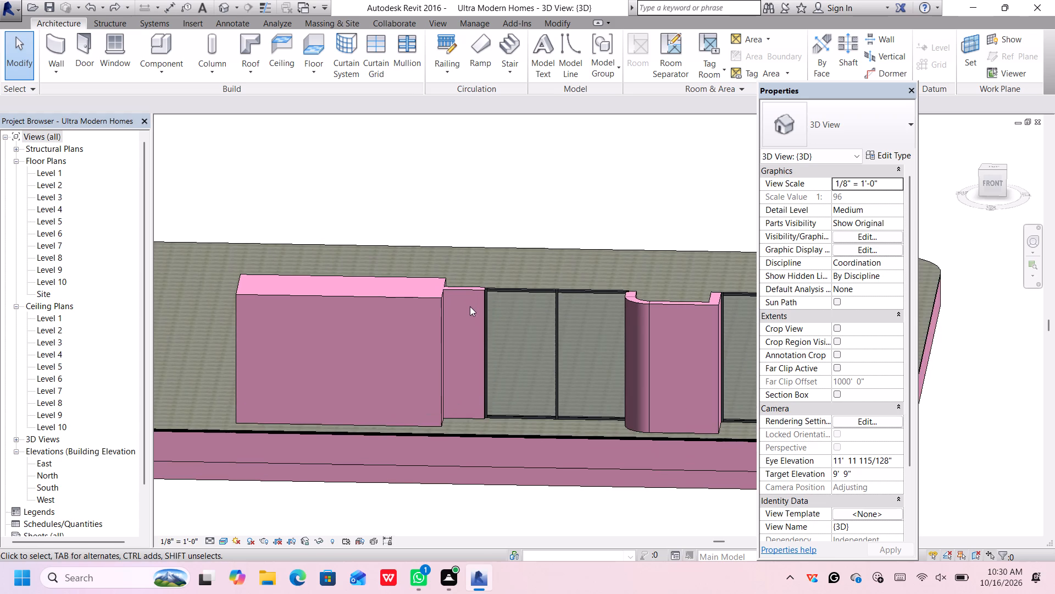
scroll(470, 306, down, 4)
scroll(470, 306, up, 1)
scroll(445, 320, down, 2)
click(445, 315)
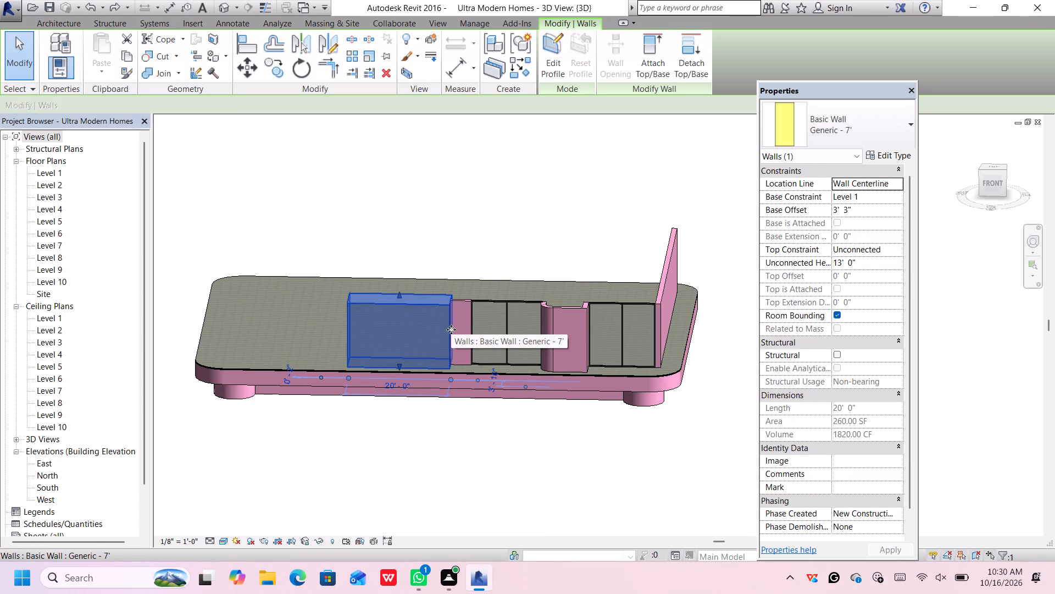
key(Delete)
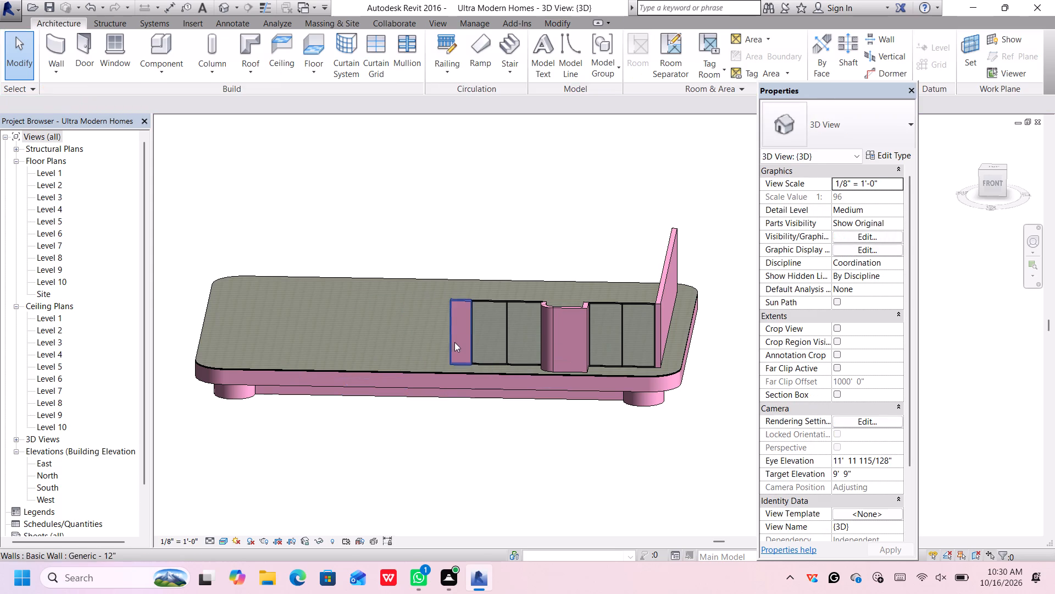
Set the short Generic - 12" wall's length to 3' using its temporary dimension.
click(461, 300)
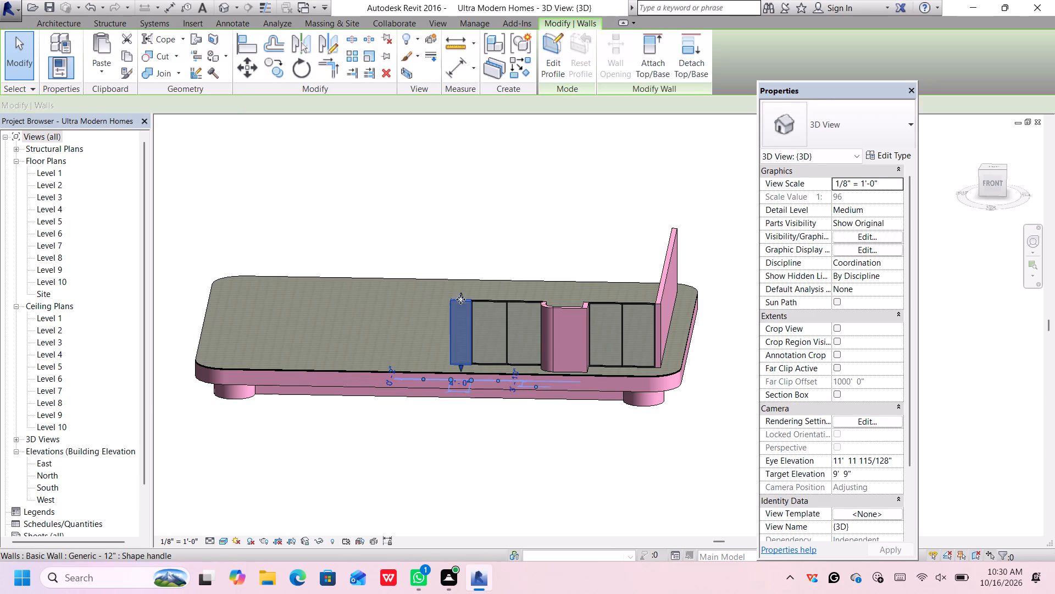
scroll(461, 376, up, 6)
click(458, 399)
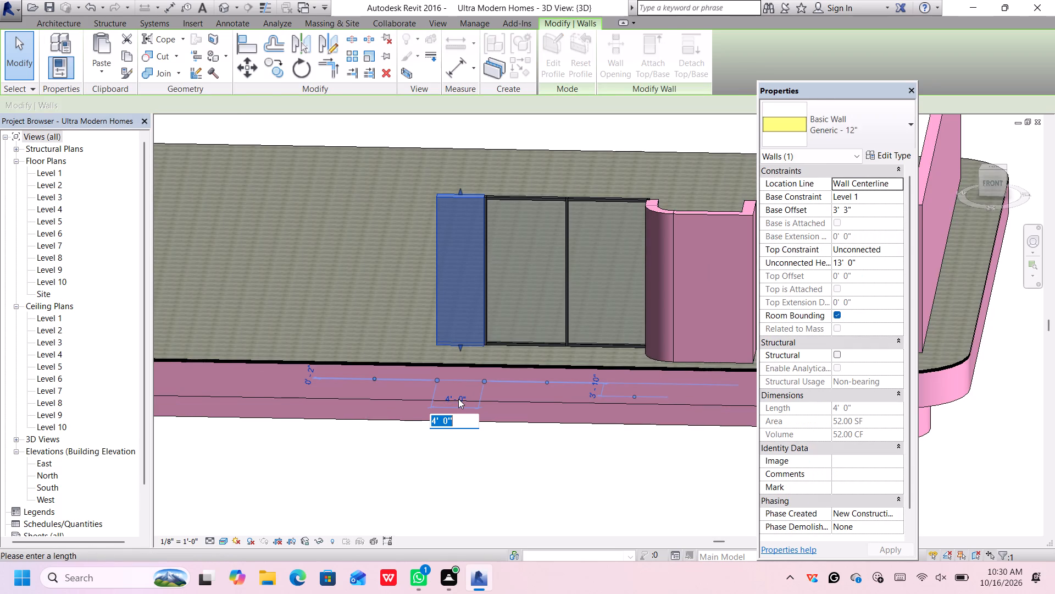
key(2)
key(BackSpace)
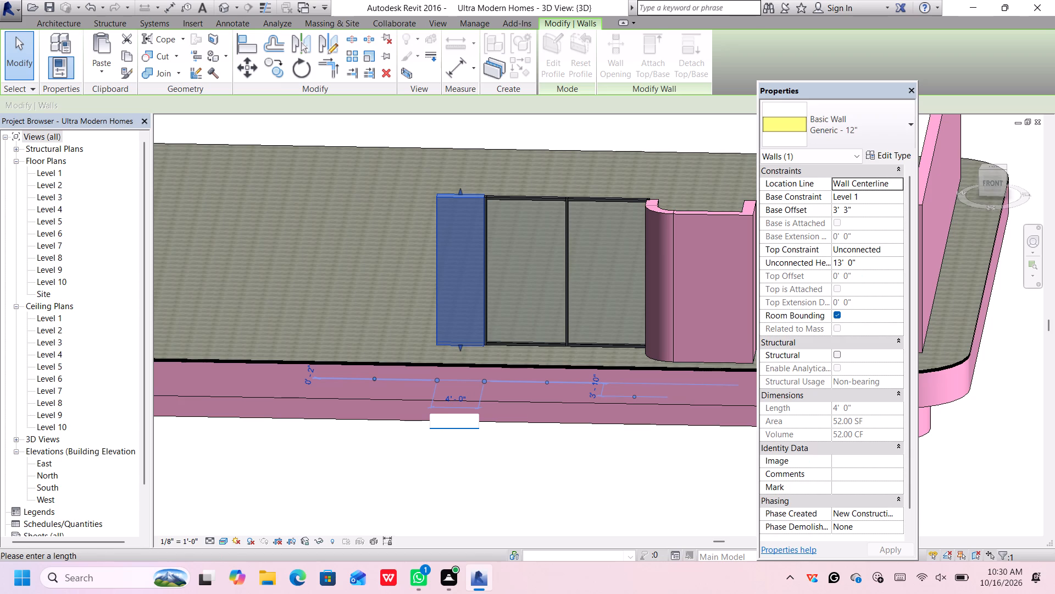
text(3')
key(Return)
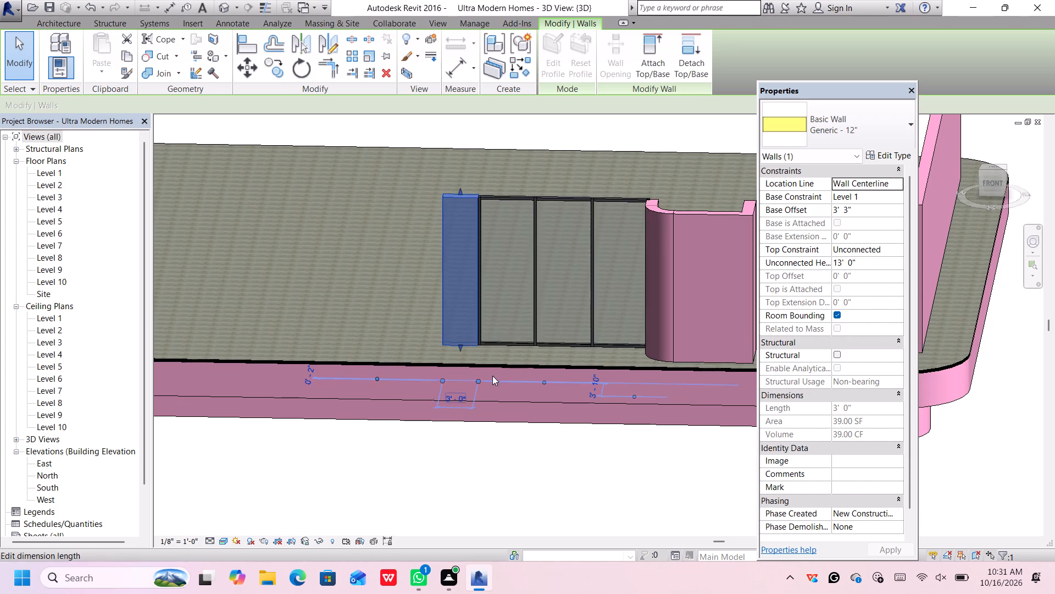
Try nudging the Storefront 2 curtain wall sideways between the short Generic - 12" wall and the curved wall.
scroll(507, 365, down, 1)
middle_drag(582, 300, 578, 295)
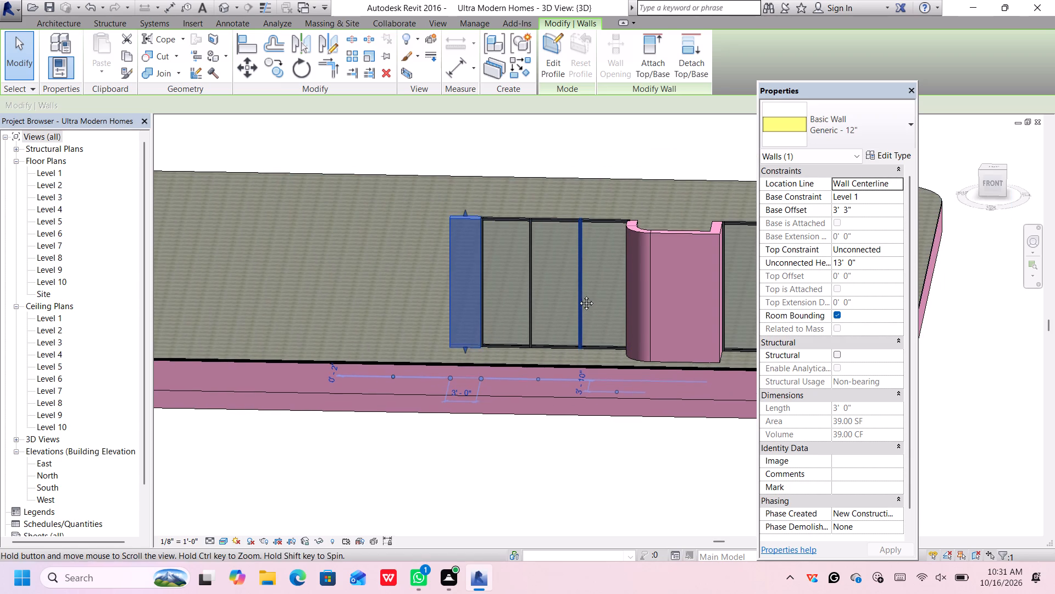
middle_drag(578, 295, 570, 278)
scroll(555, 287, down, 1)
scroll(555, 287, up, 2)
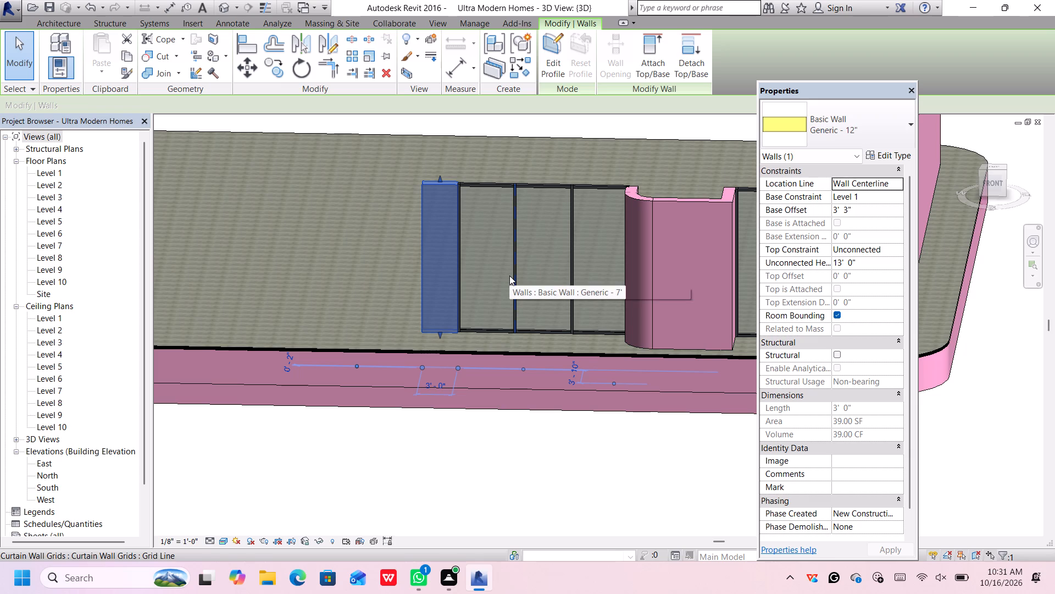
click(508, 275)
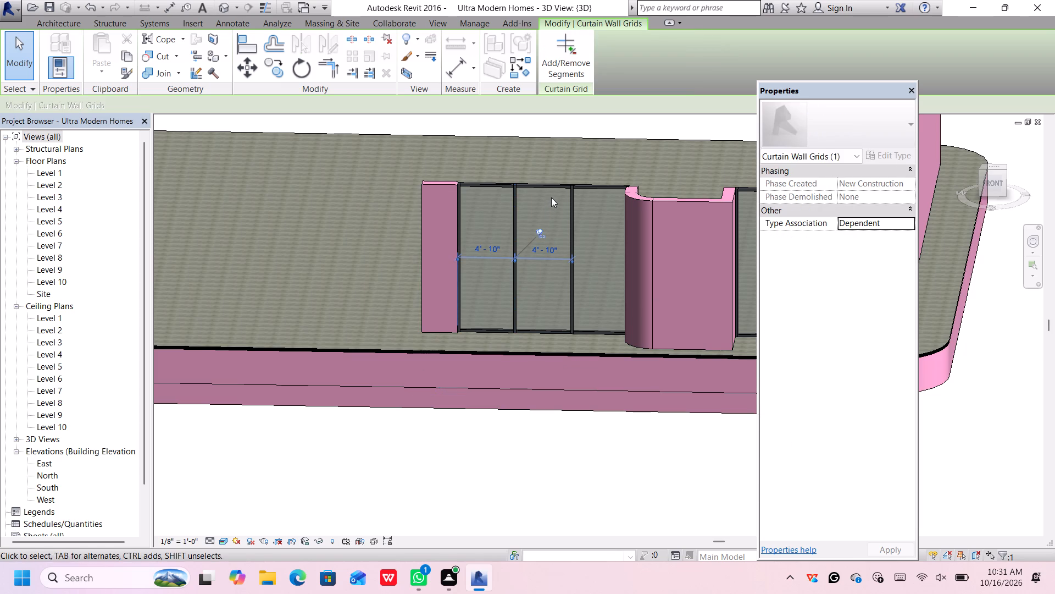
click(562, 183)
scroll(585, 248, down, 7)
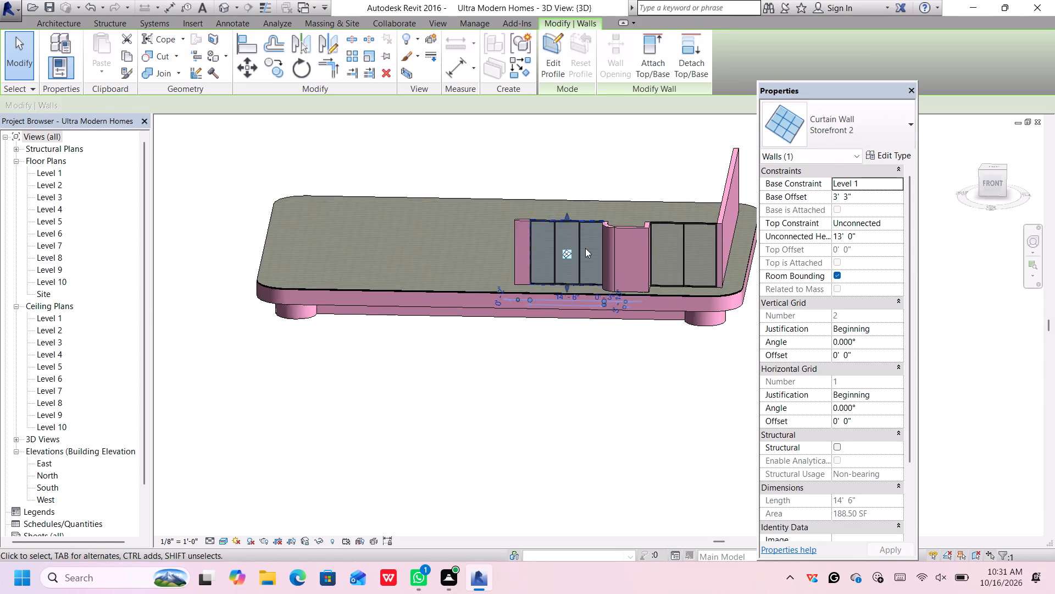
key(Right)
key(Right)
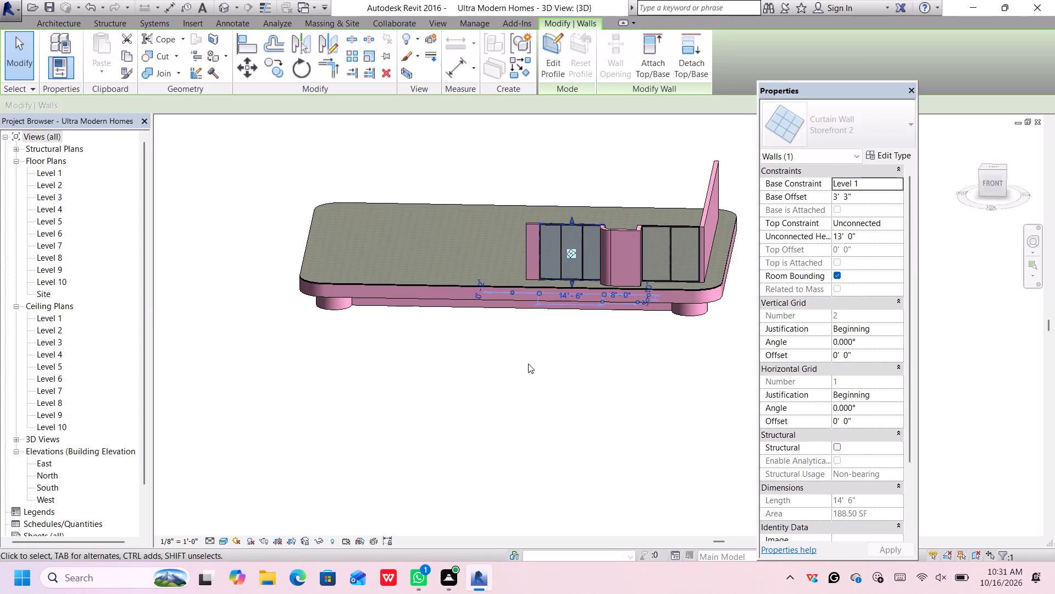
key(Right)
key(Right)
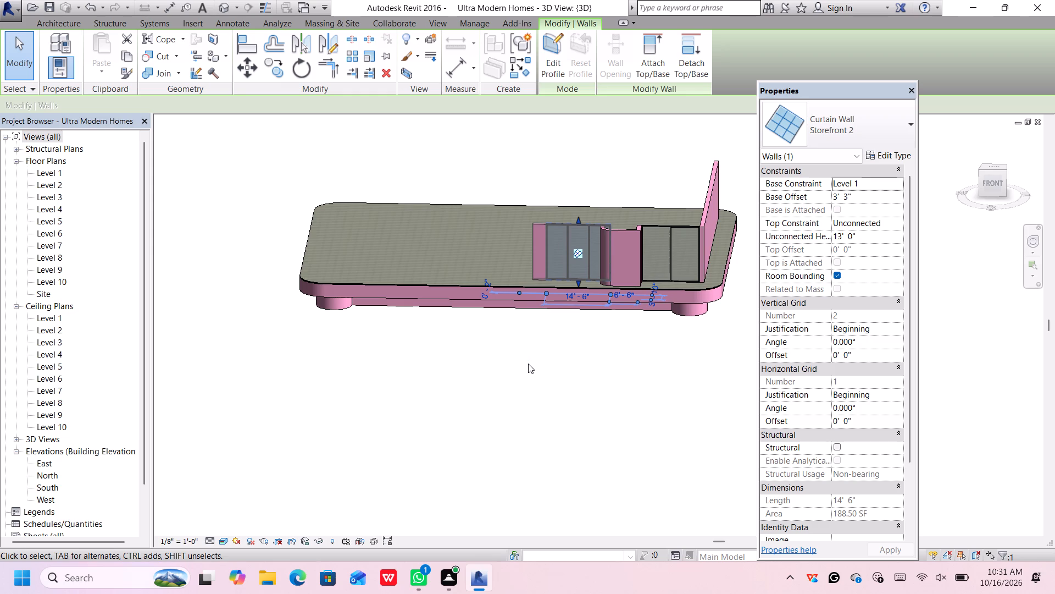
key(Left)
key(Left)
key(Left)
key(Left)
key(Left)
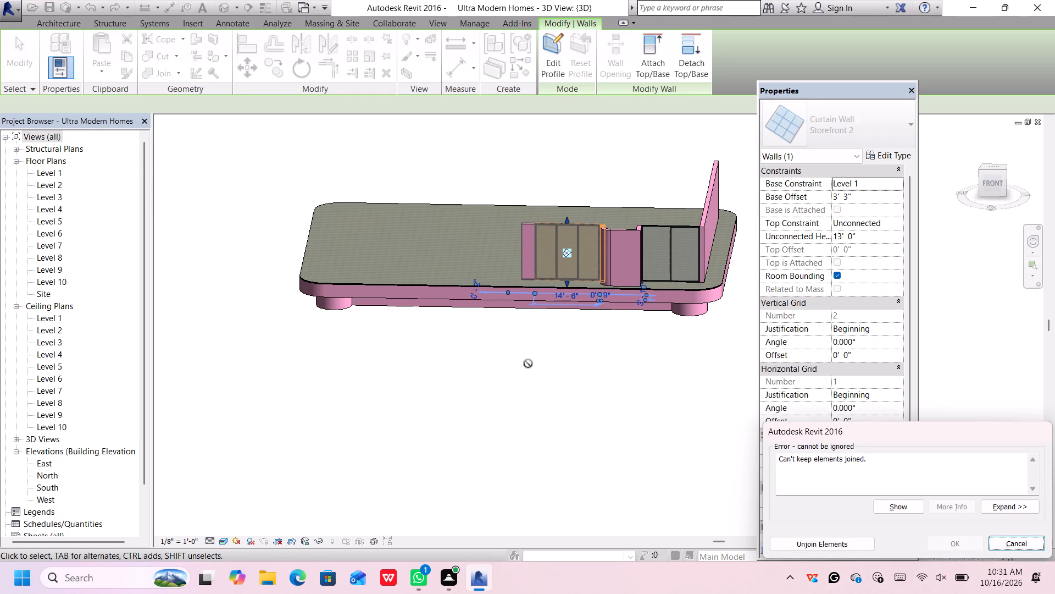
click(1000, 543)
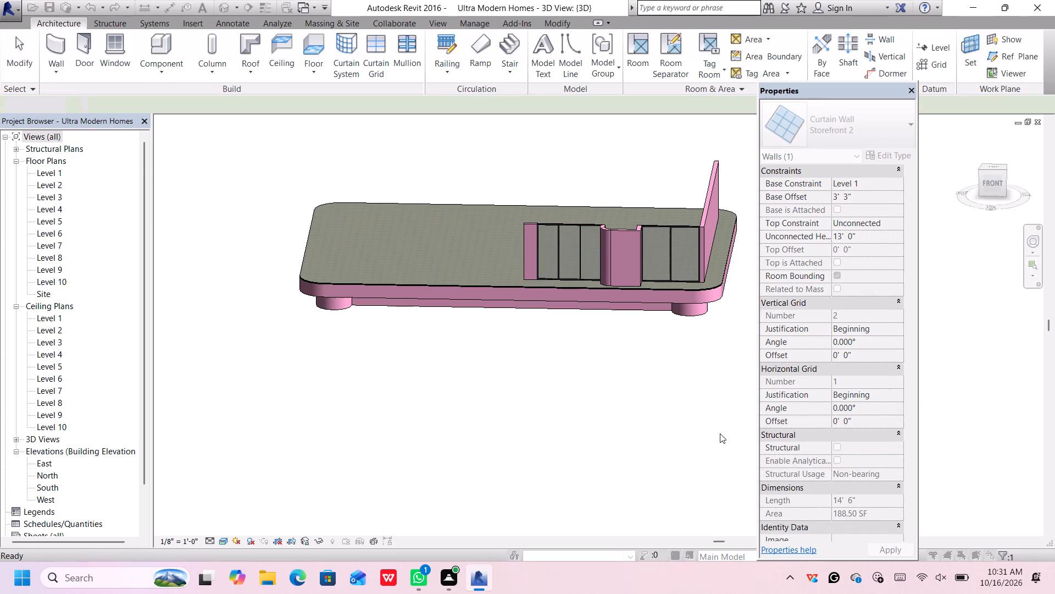
Check the vertical grid spacing in the Storefront 2 curtain wall's type properties without changing it.
scroll(567, 256, up, 5)
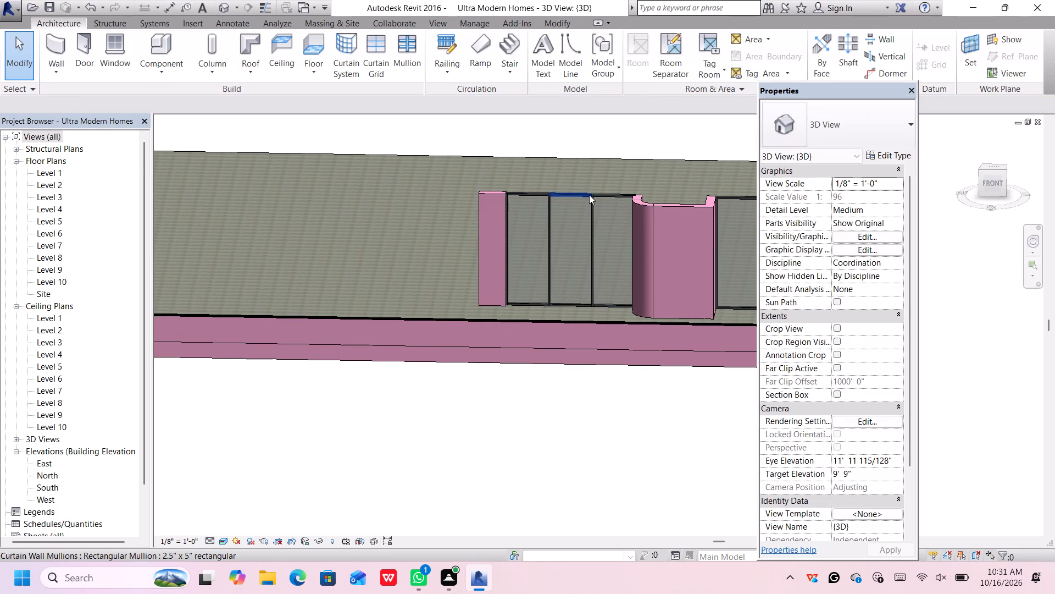
click(592, 212)
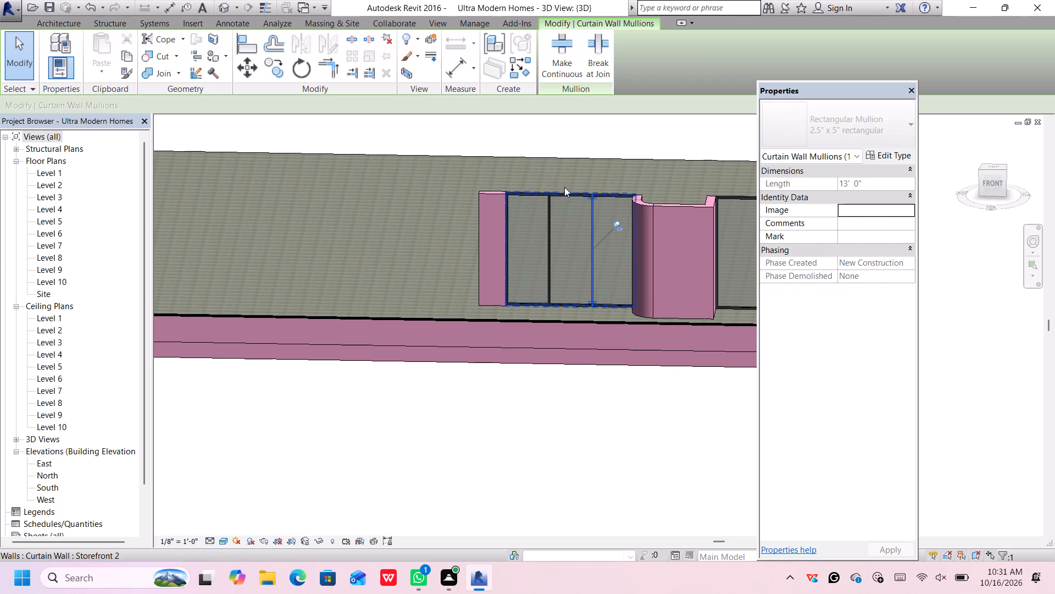
click(565, 193)
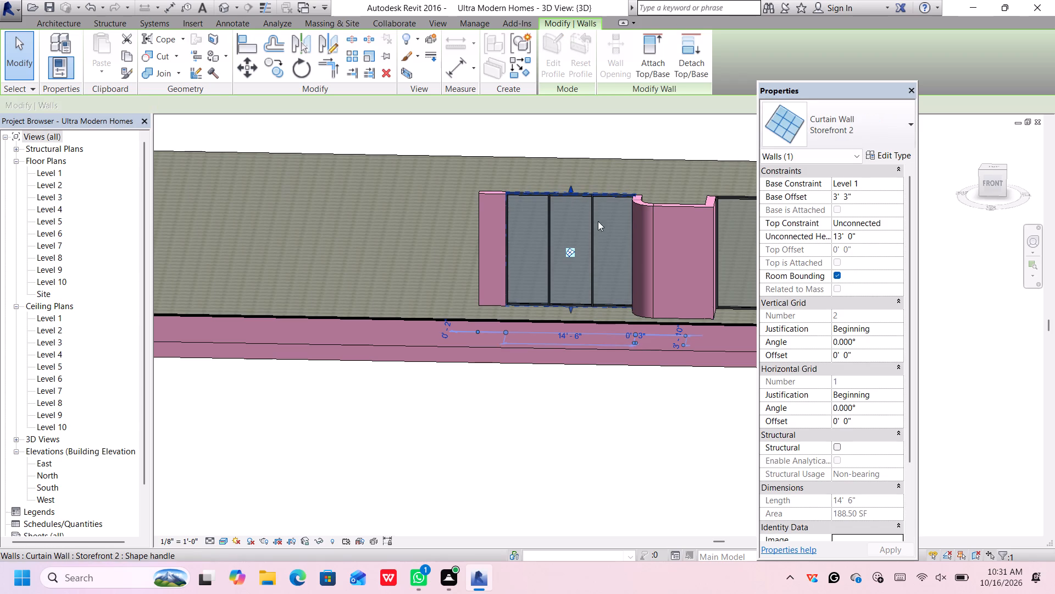
click(884, 156)
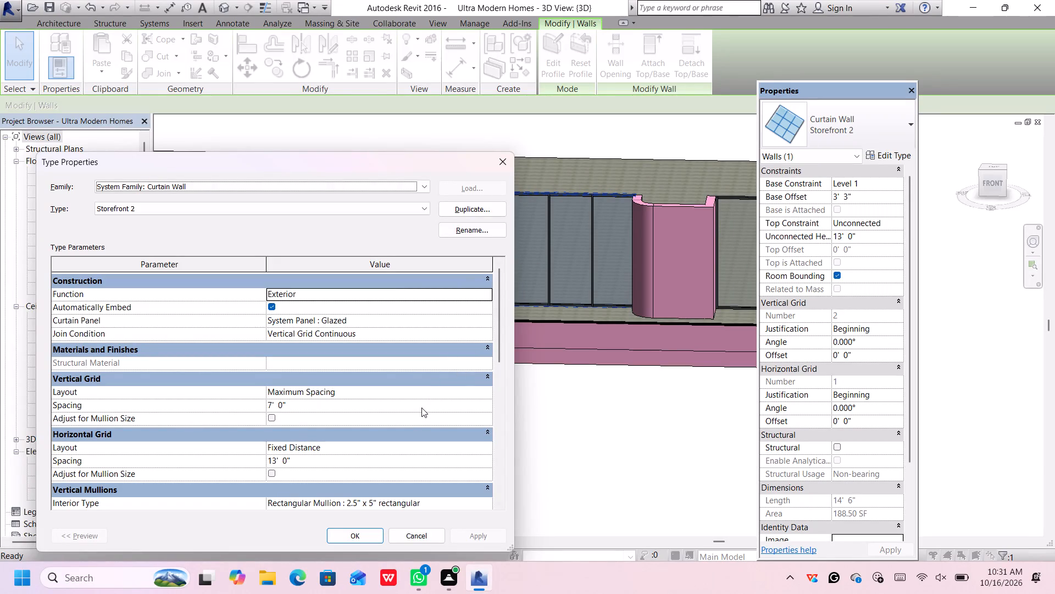
click(377, 407)
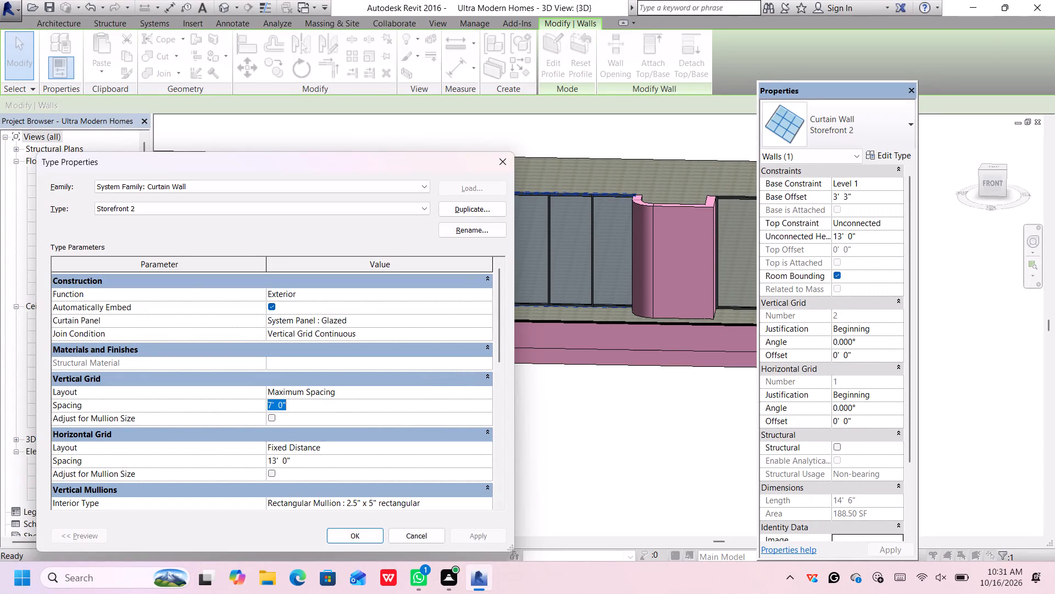
click(364, 532)
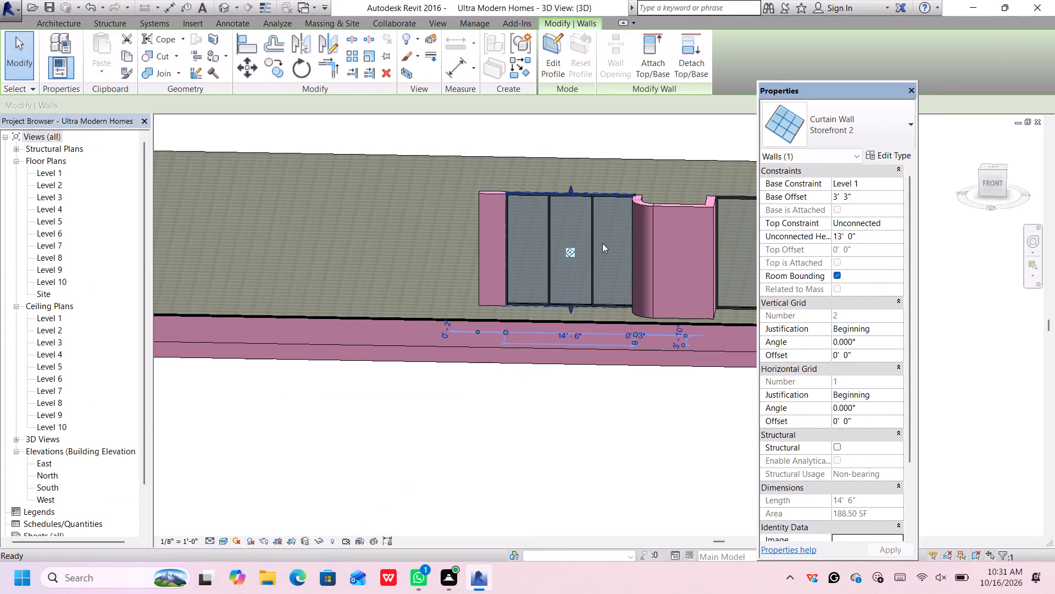
Set the vertical grid spacing of the Storefront 2 curtain wall type to 8'.
scroll(606, 241, up, 5)
scroll(577, 258, down, 7)
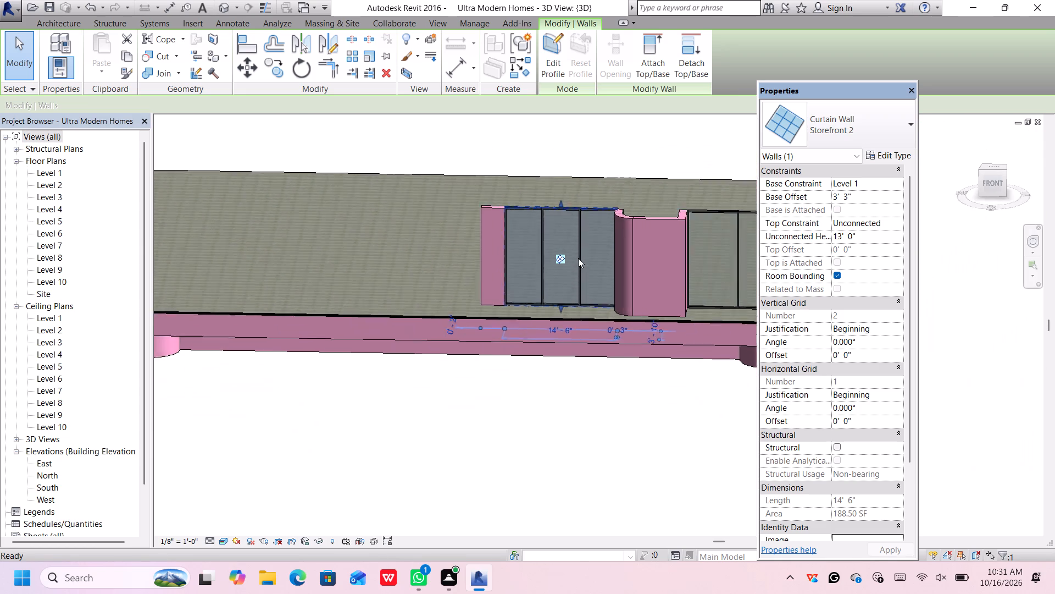
middle_drag(538, 442, 654, 431)
shift+middle_drag(653, 431, 617, 416)
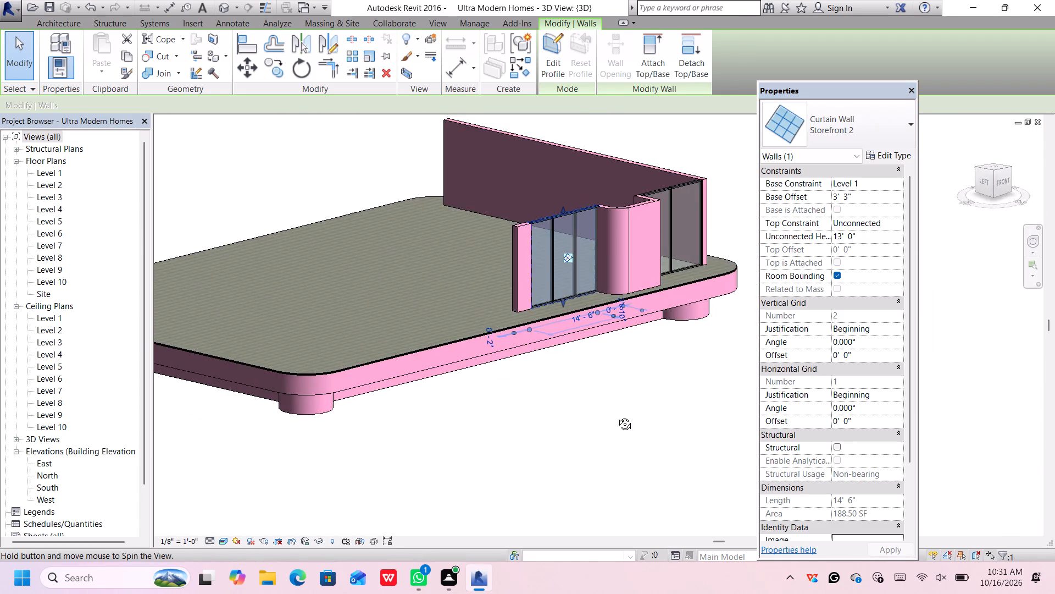
shift+middle_drag(617, 416, 587, 400)
scroll(651, 277, up, 3)
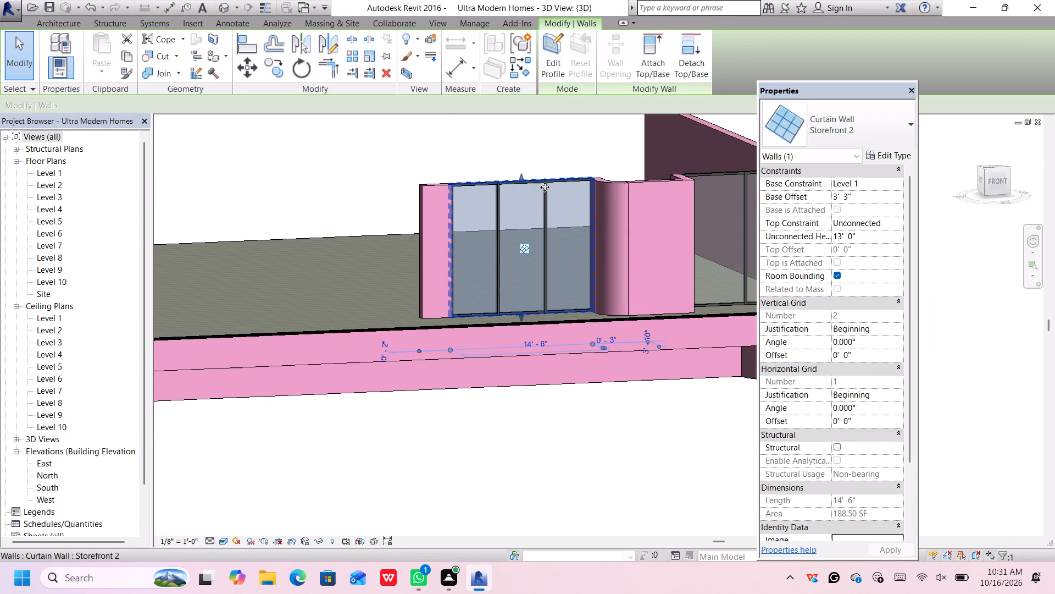
click(545, 188)
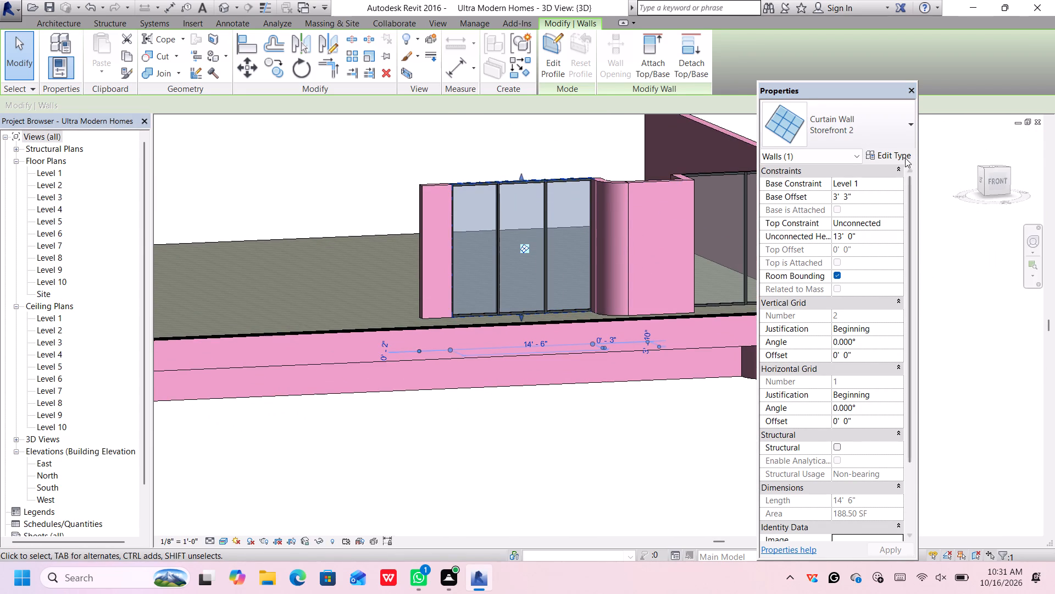
click(902, 156)
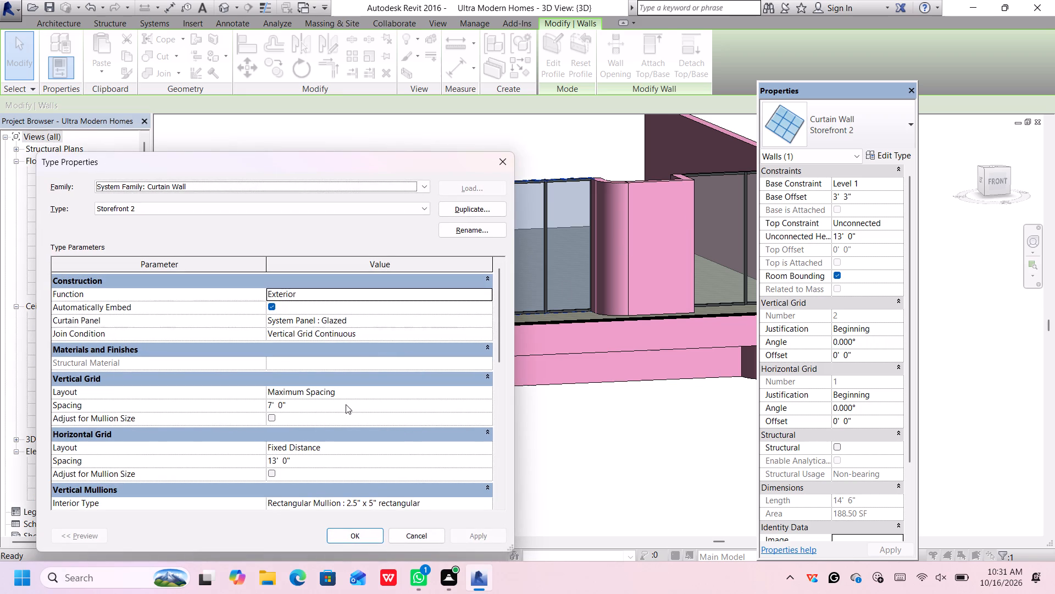
click(340, 420)
click(331, 409)
key(BackSpace)
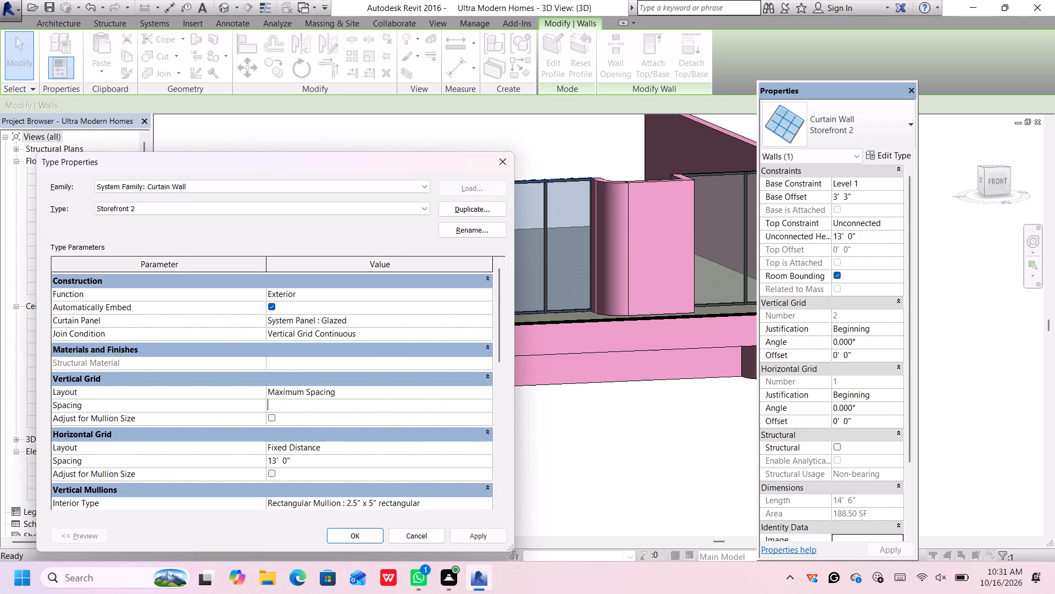
text(8')
key(Return)
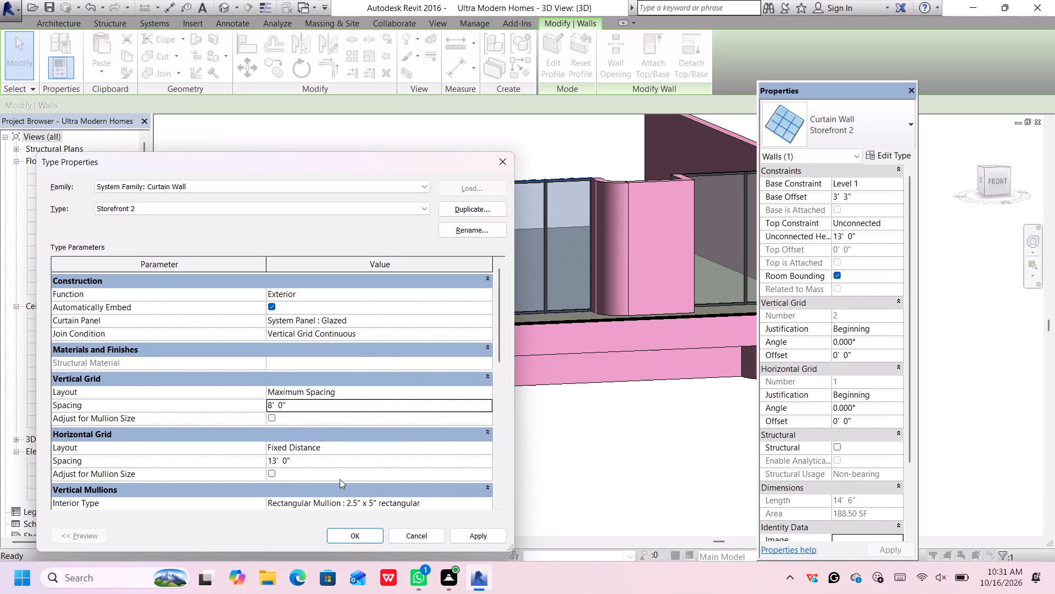
click(347, 535)
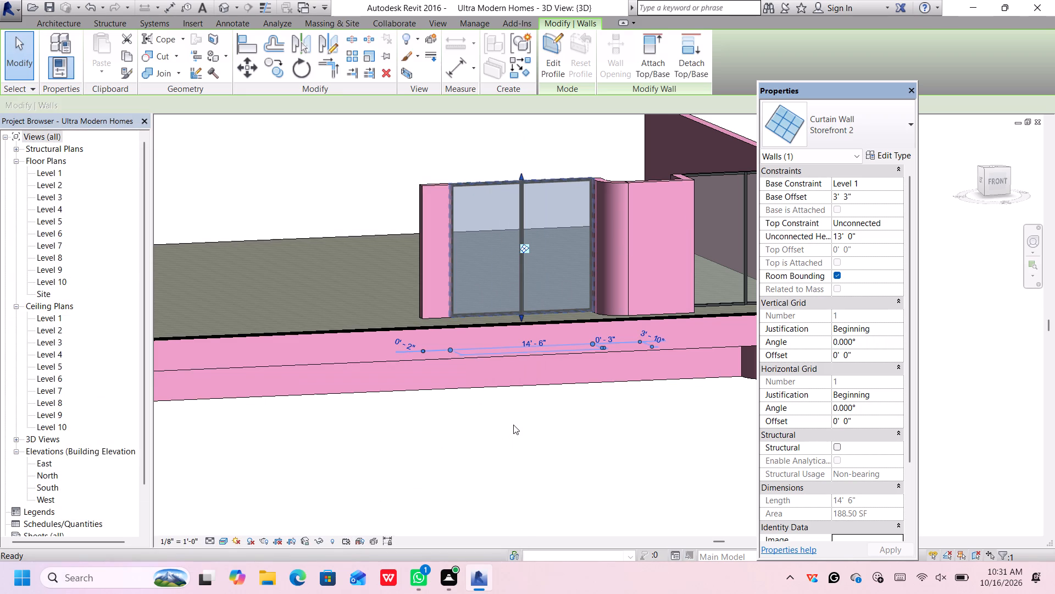
click(515, 427)
Examine the regridded storefront glazing, the curved wall and the platform together from above and close up.
scroll(515, 425, down, 7)
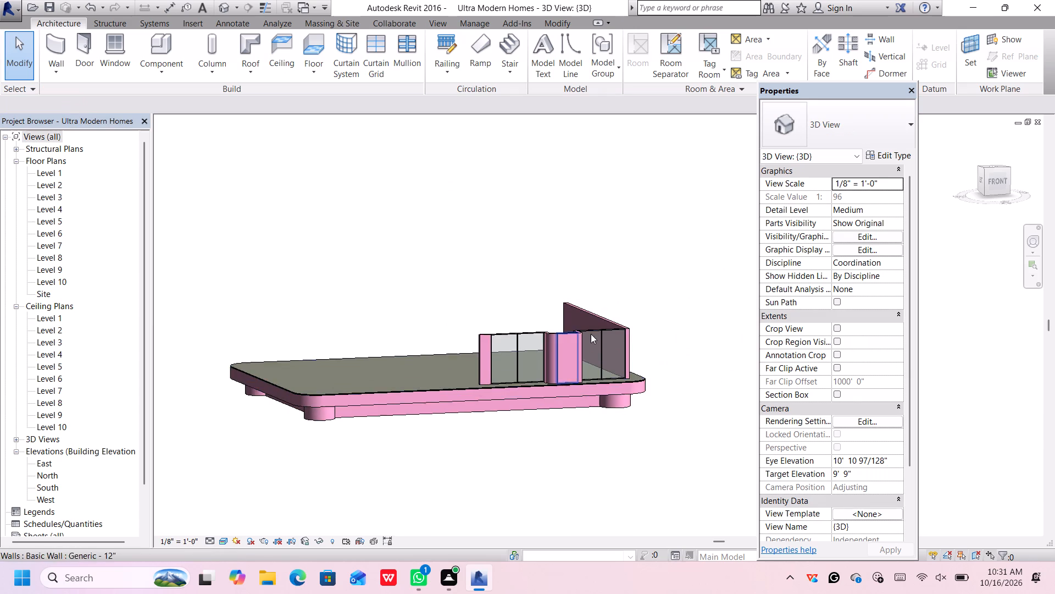
scroll(591, 333, up, 3)
middle_drag(666, 283, 653, 366)
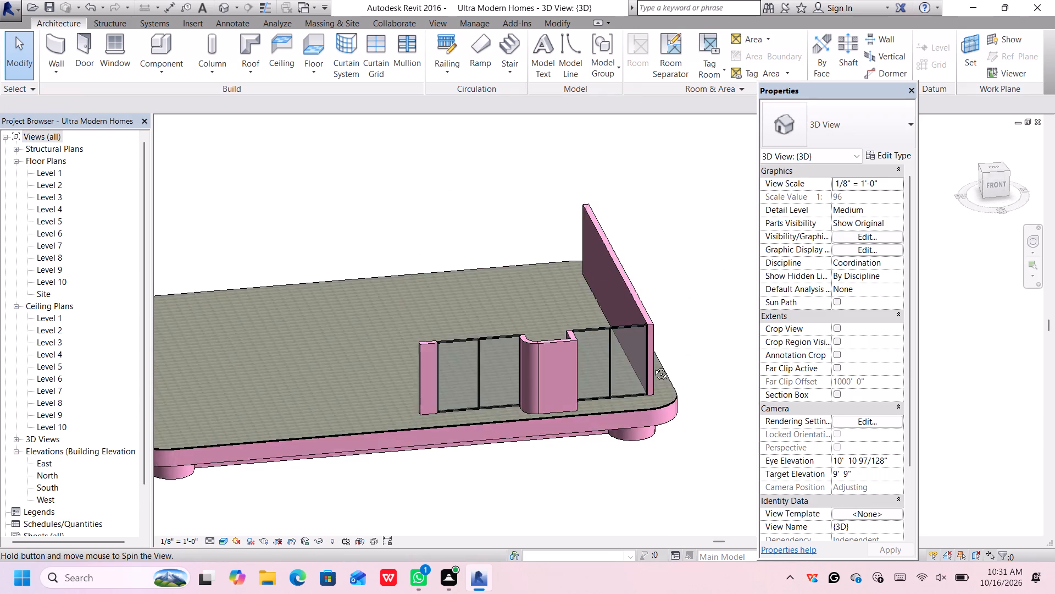
middle_drag(653, 366, 643, 320)
middle_click(643, 320)
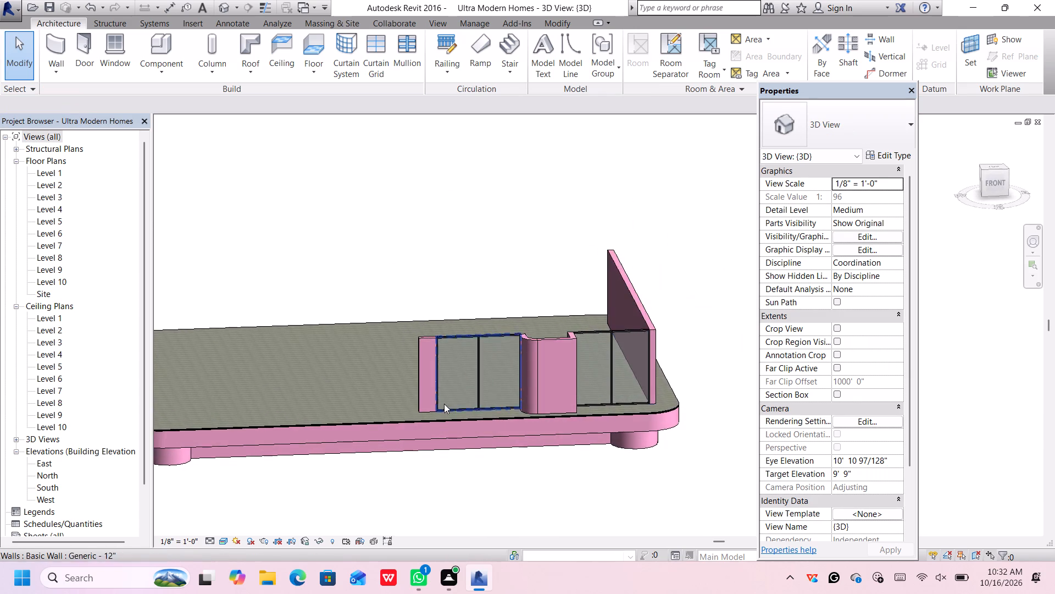
scroll(444, 404, down, 6)
middle_drag(452, 394, 452, 406)
shift+middle_click(452, 439)
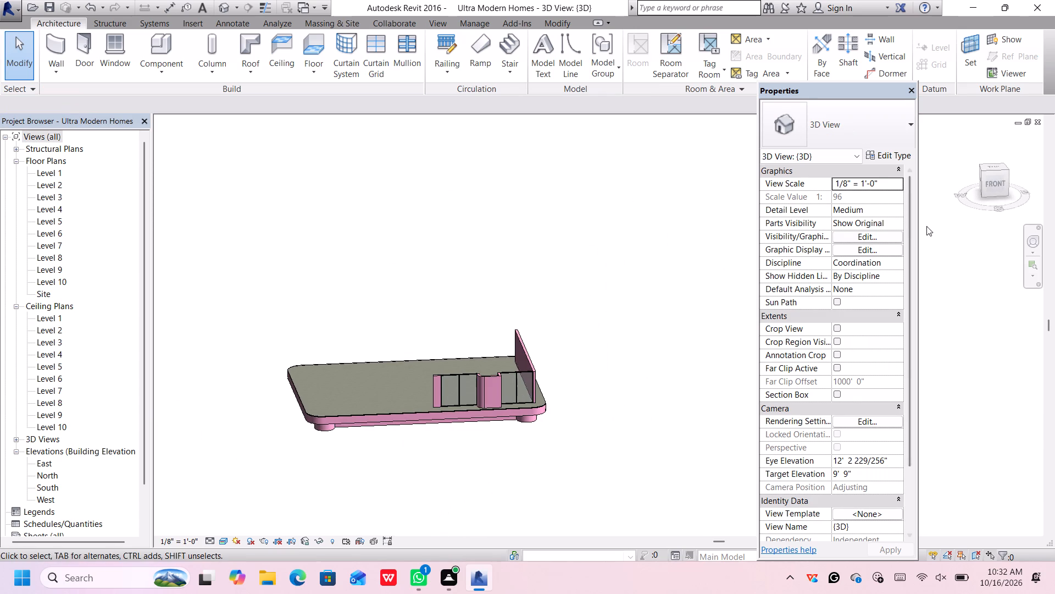
scroll(523, 355, up, 6)
scroll(484, 376, up, 4)
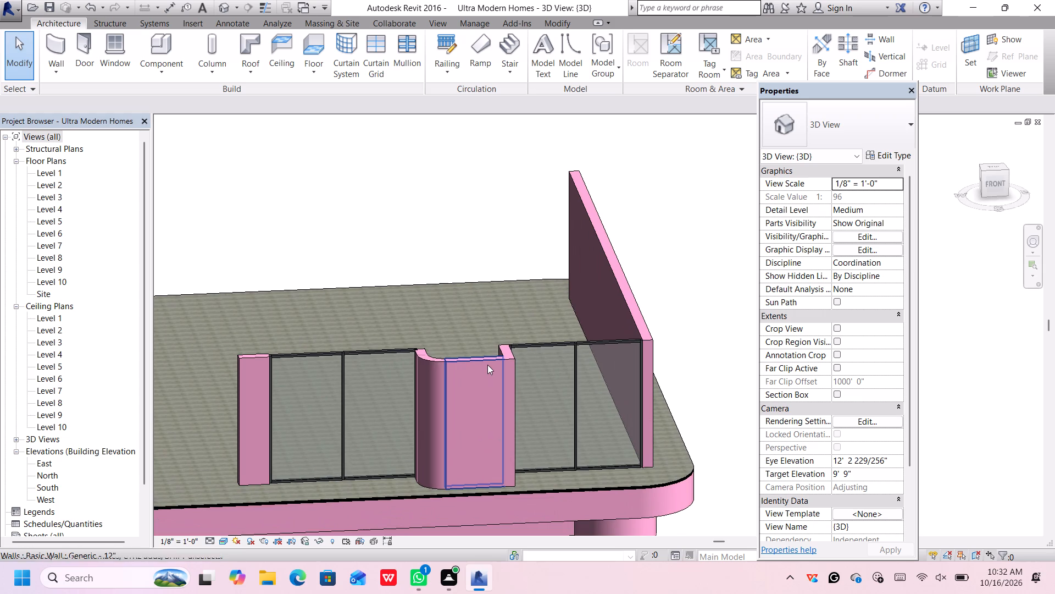
scroll(488, 365, down, 6)
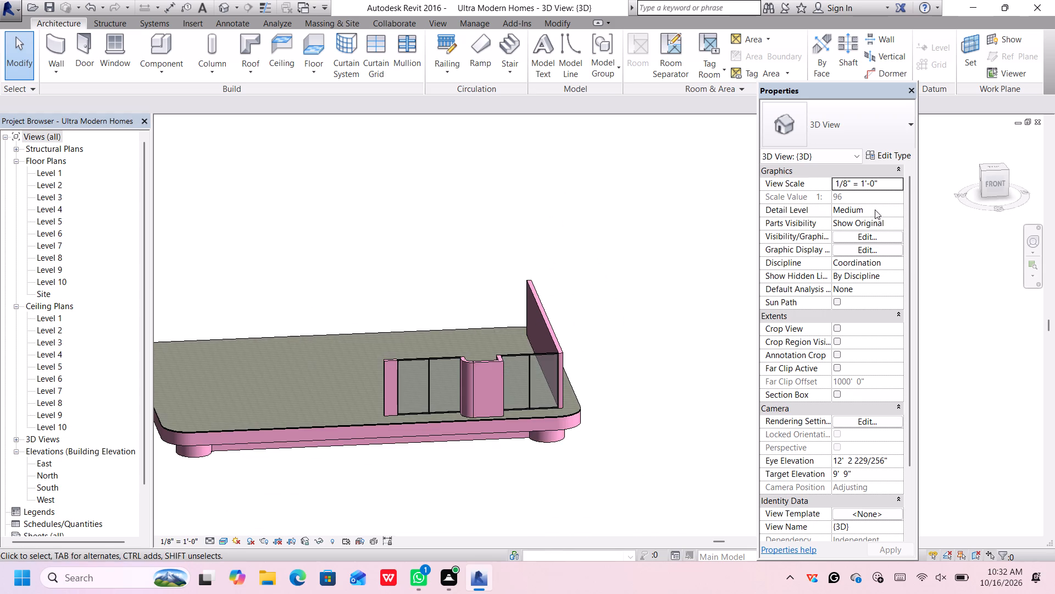
In the front view, nudge the curved Generic - 12" wall slightly towards the glazing beside the short wall.
click(997, 186)
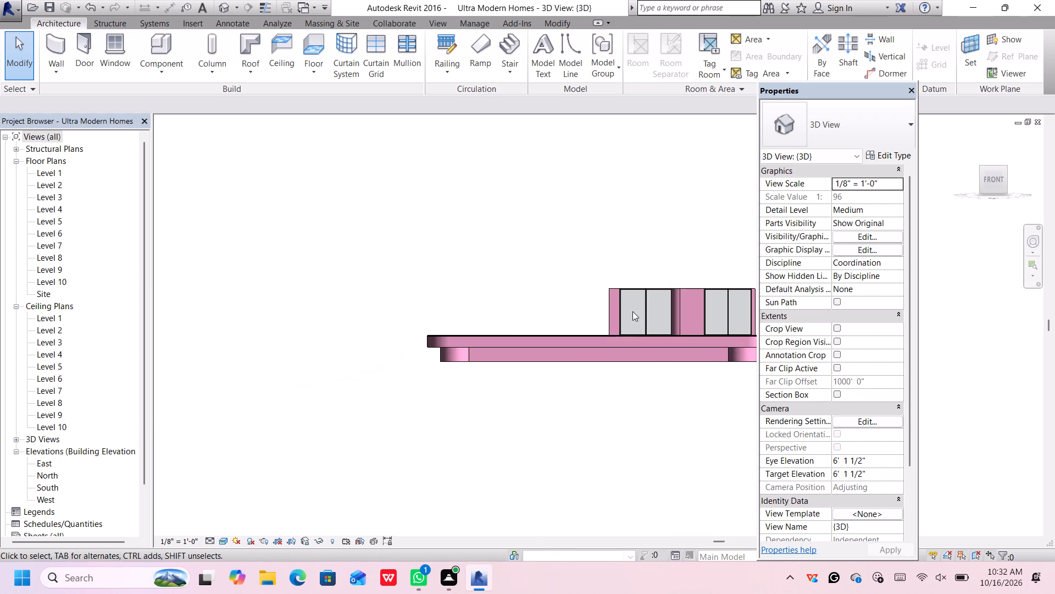
middle_drag(625, 309, 531, 293)
scroll(604, 267, up, 4)
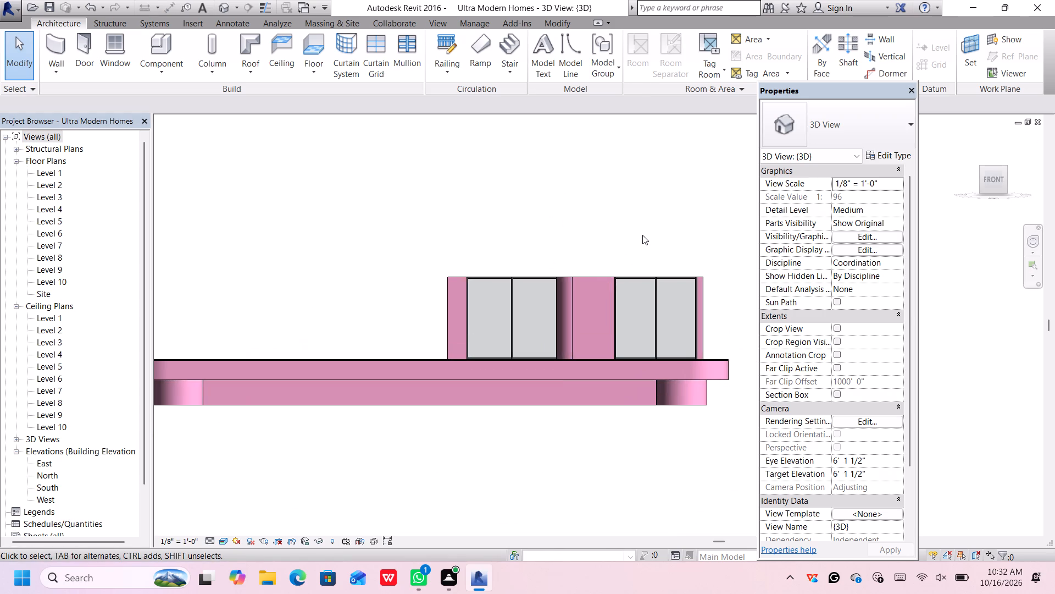
scroll(607, 253, up, 2)
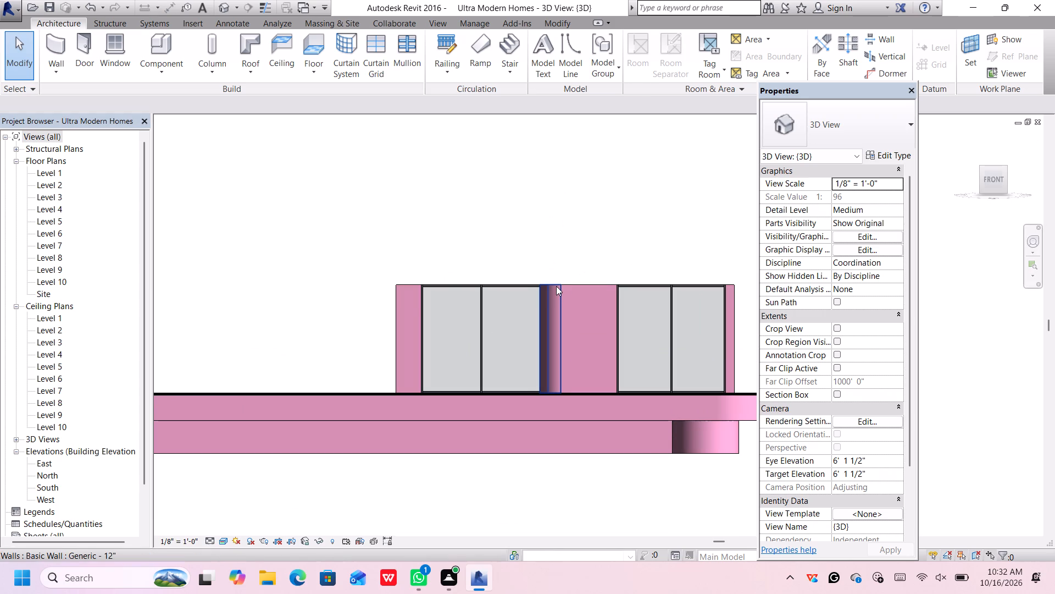
click(556, 286)
key(Left)
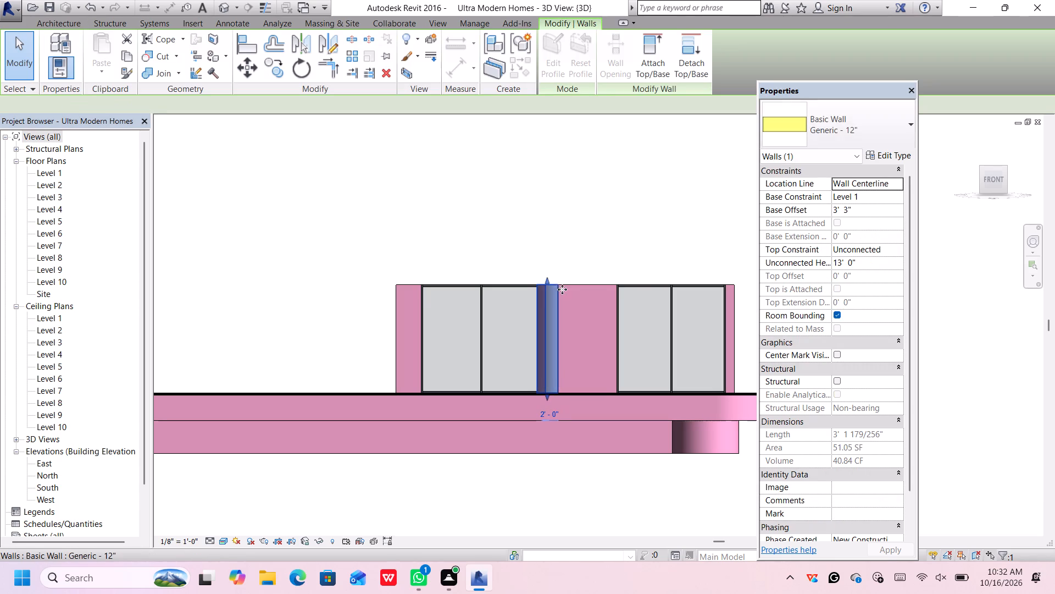
key(Left)
scroll(594, 252, down, 2)
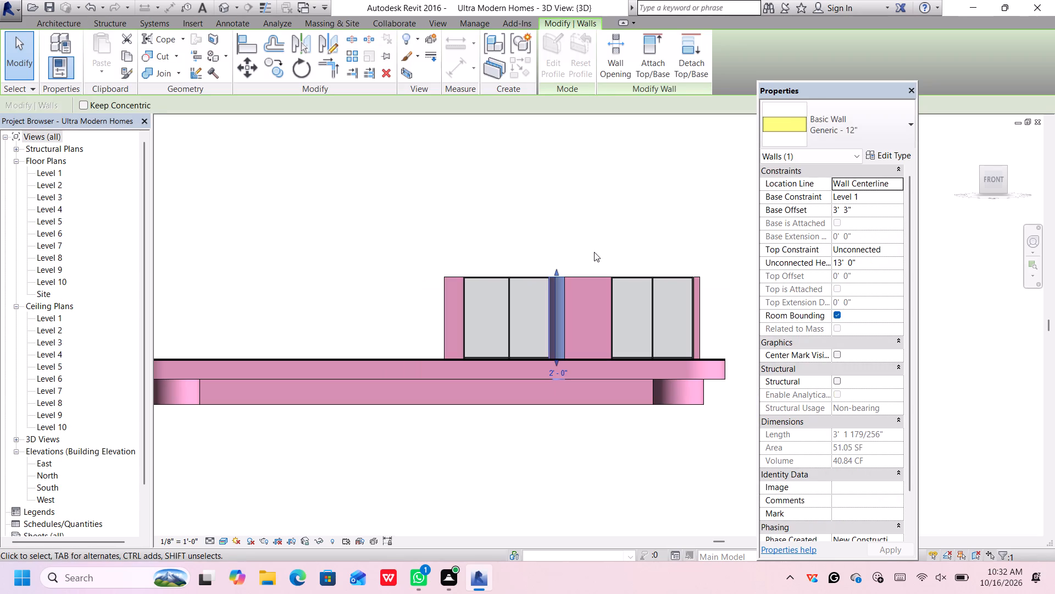
key(Right)
click(592, 249)
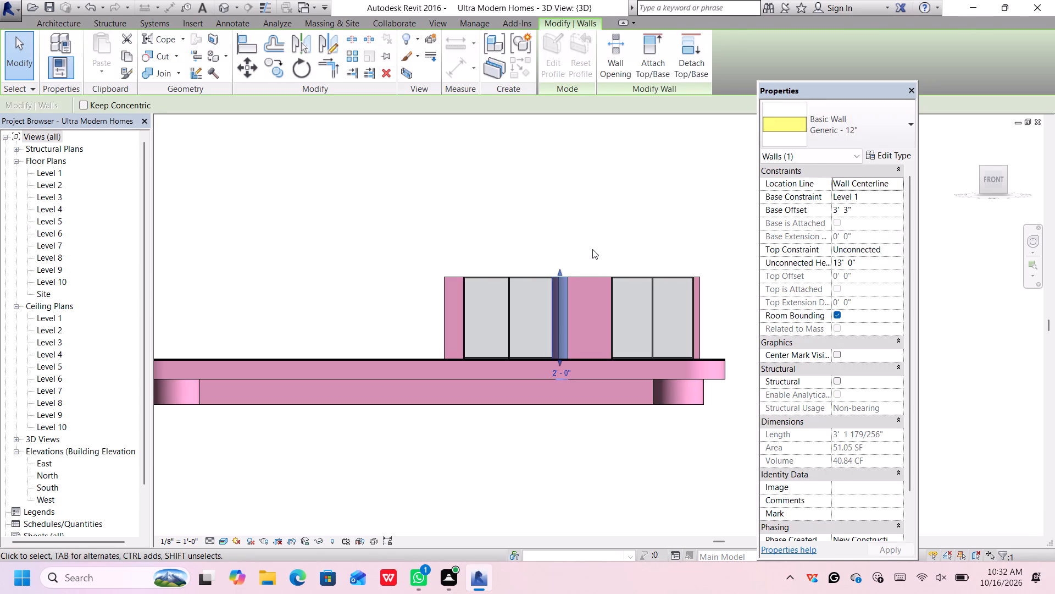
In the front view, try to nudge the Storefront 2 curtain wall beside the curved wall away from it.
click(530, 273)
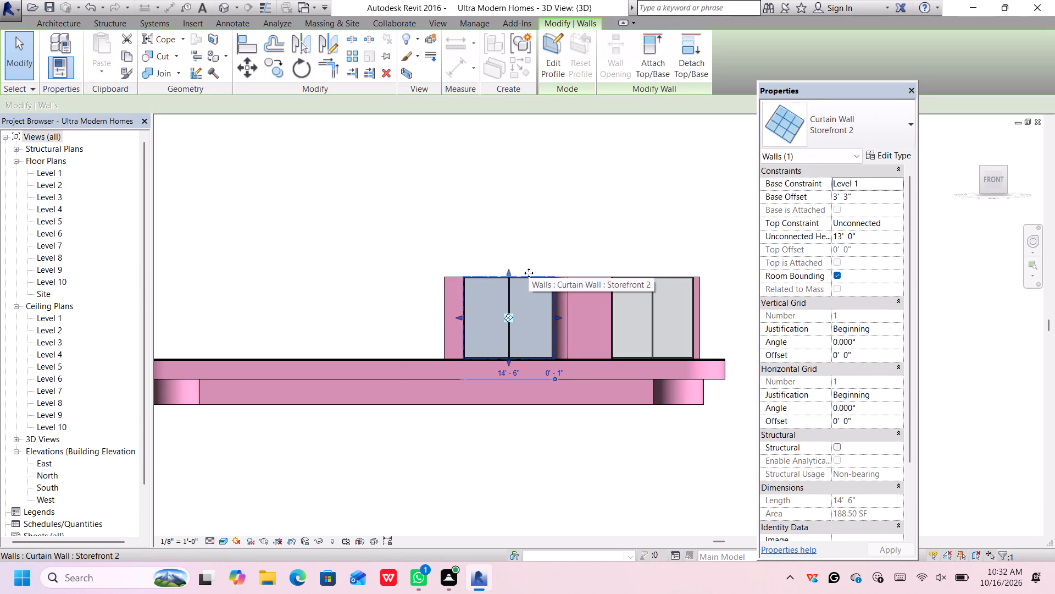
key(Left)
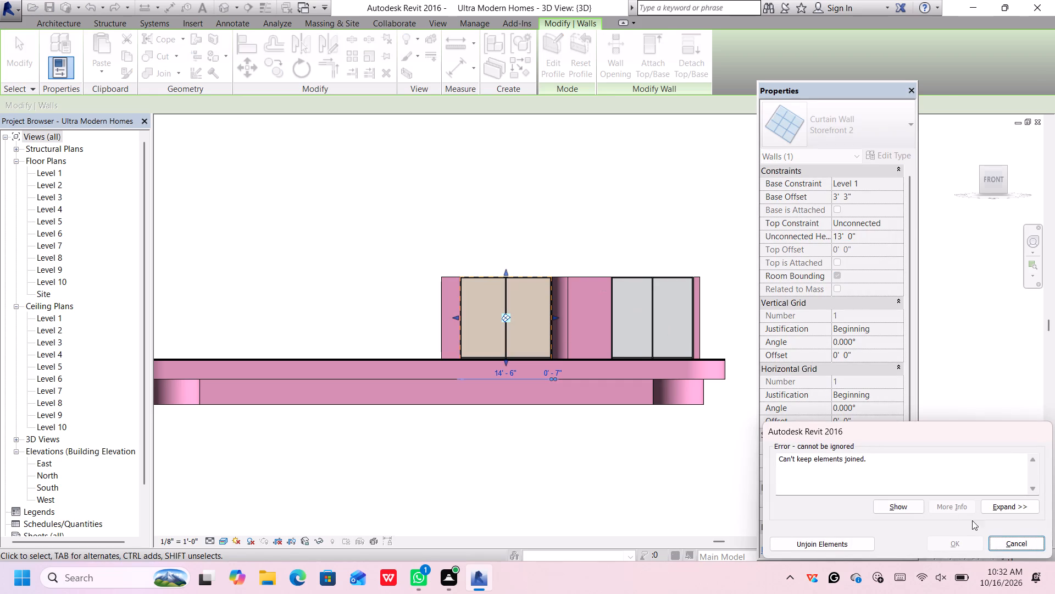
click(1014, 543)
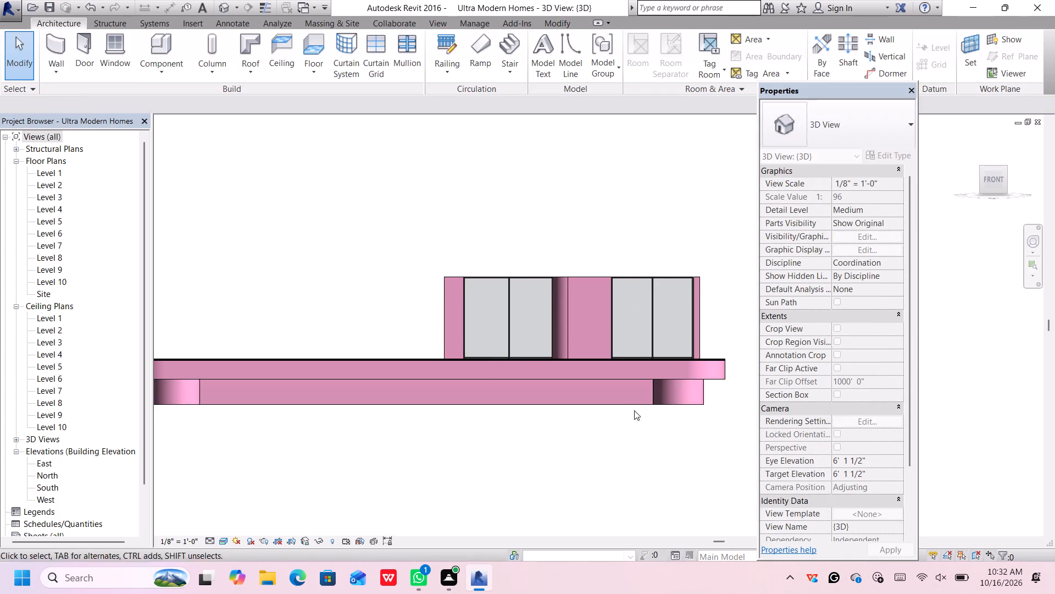
Nudge the curved Generic - 12" wall slightly closer to the neighbouring Storefront 2 glazing, correcting any overshoot.
scroll(647, 393, down, 1)
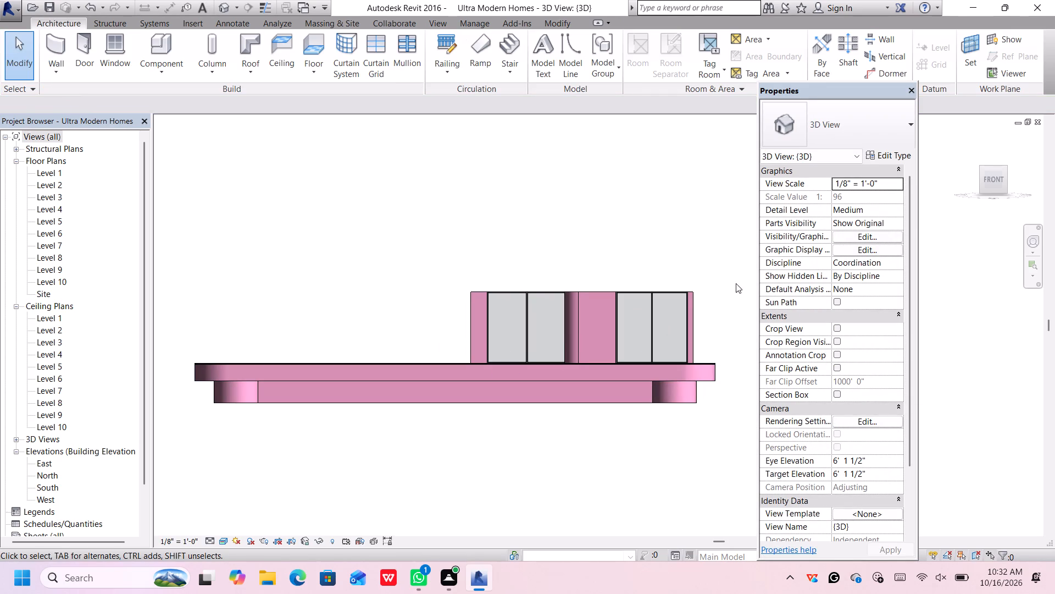
click(569, 309)
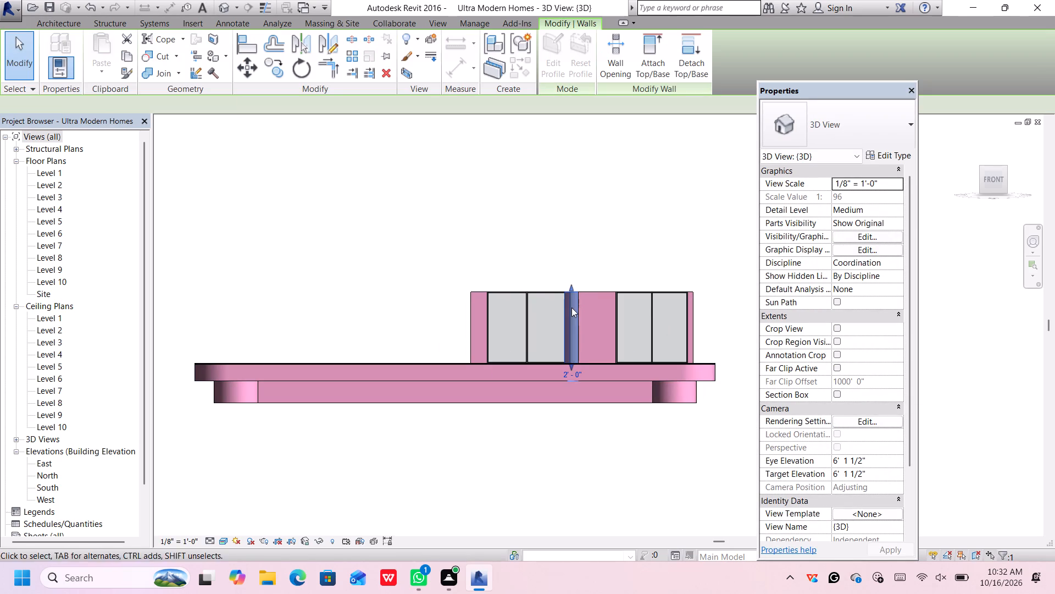
key(Left)
key(Left)
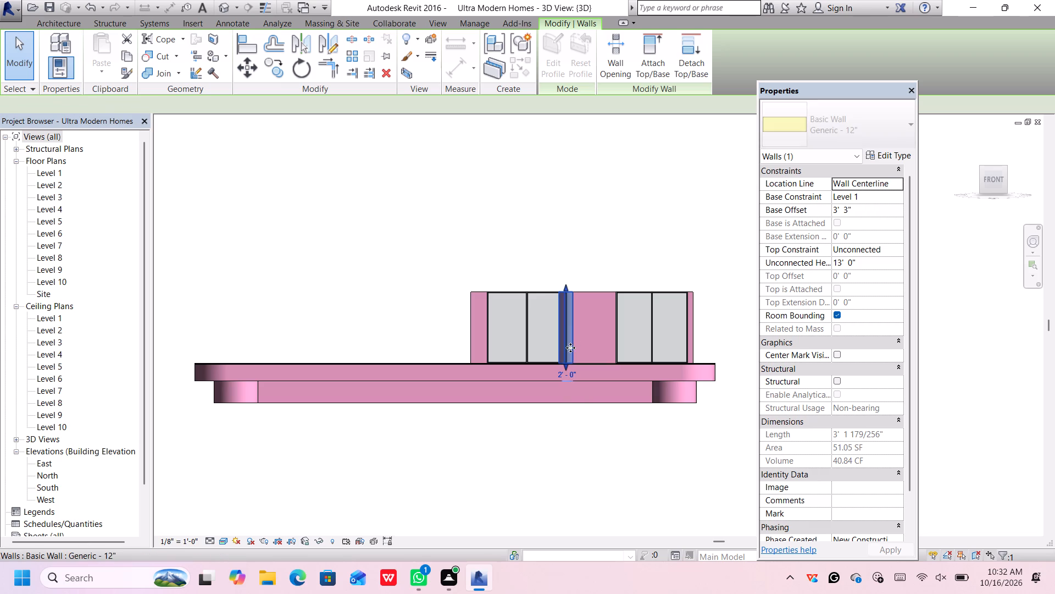
key(Right)
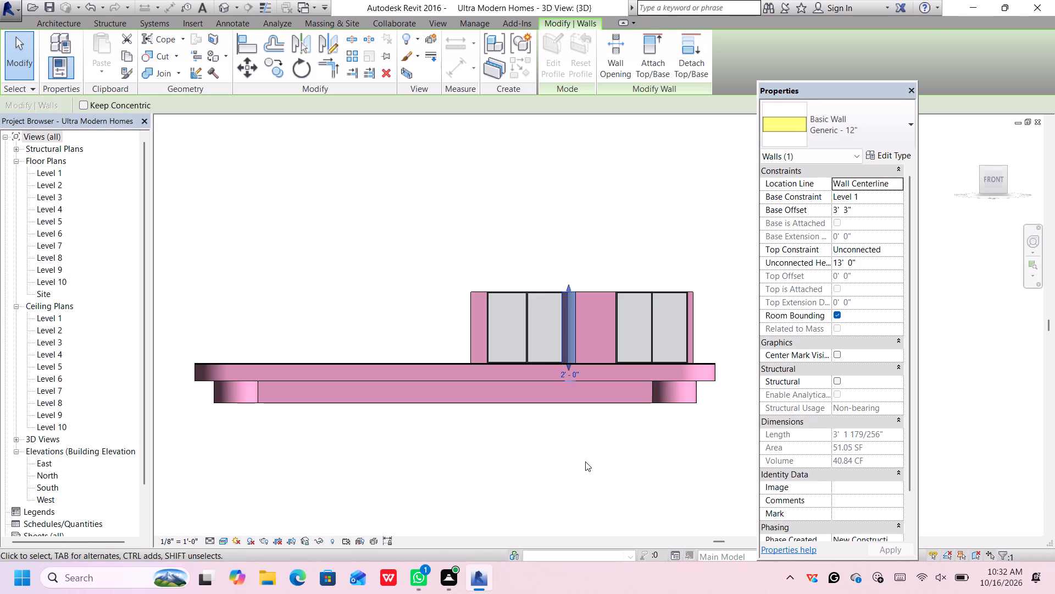
click(585, 461)
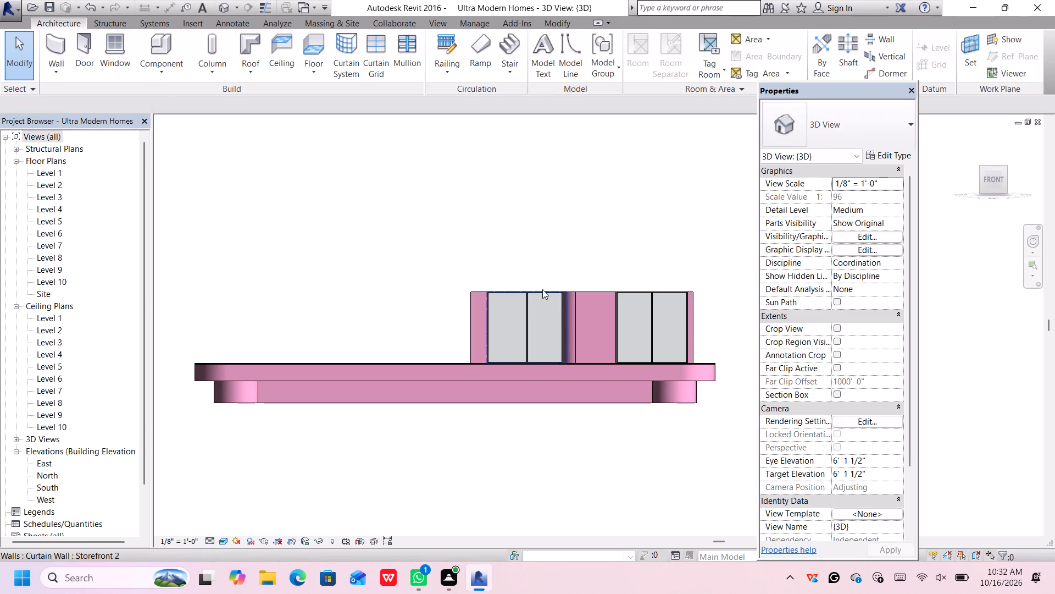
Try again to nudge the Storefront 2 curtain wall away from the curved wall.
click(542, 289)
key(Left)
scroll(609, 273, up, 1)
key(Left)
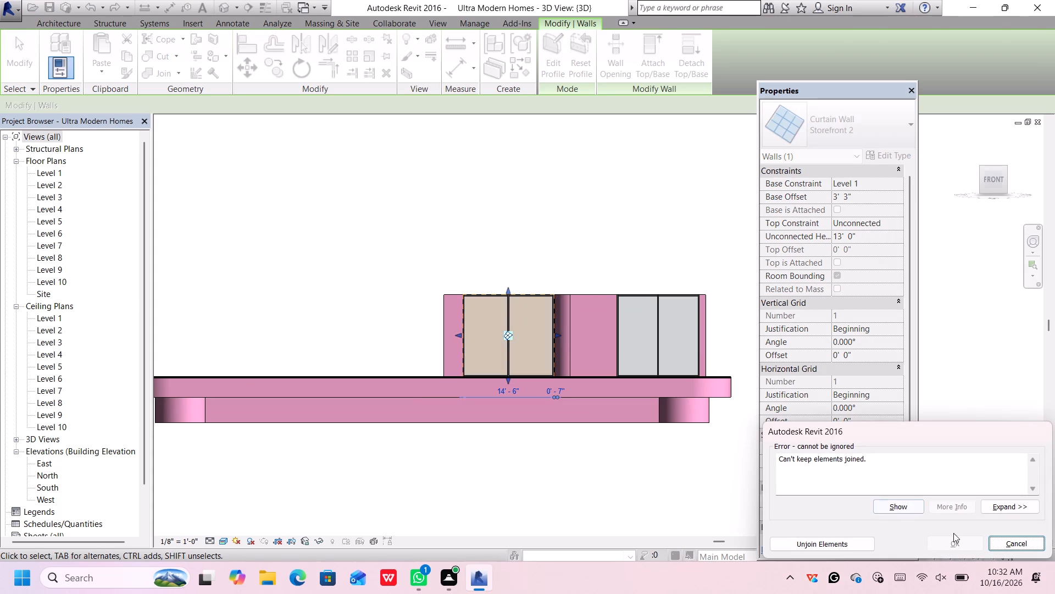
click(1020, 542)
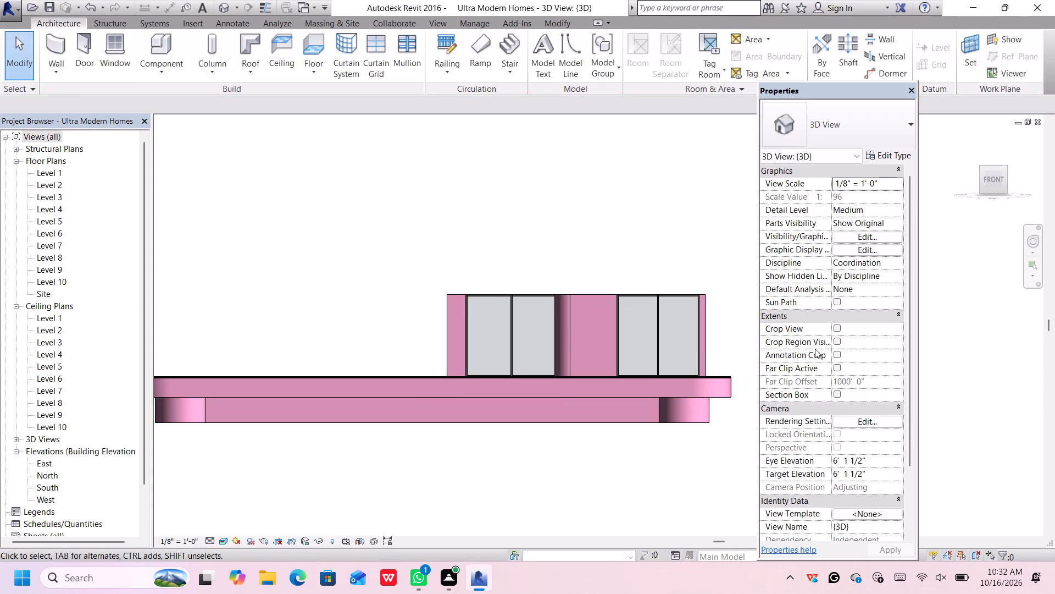
Set the length of the short Generic - 12" wall at the free end of the storefront glazing to 2'.
scroll(812, 360, down, 1)
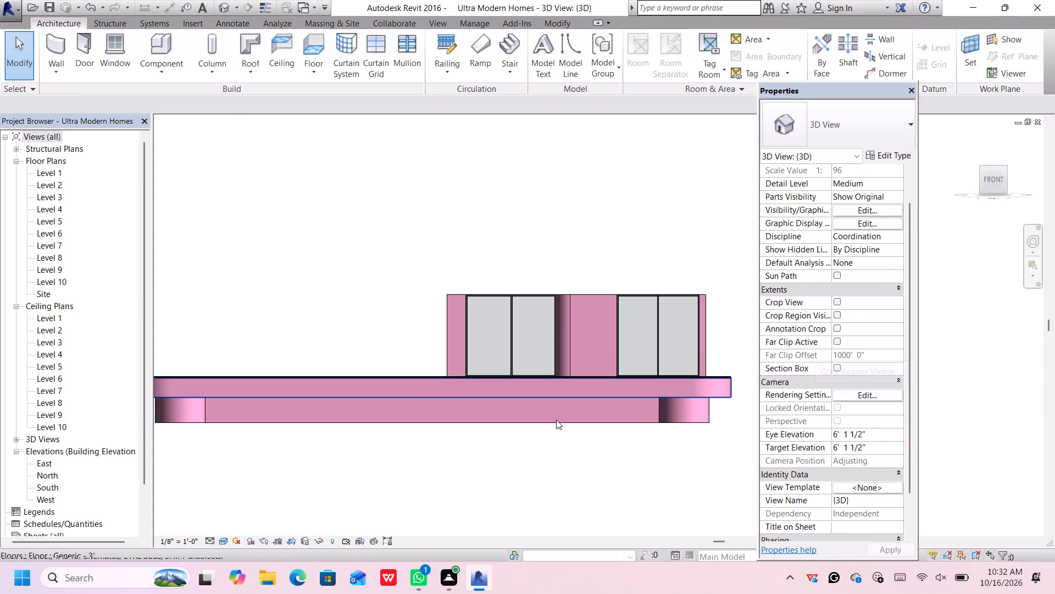
scroll(542, 421, down, 2)
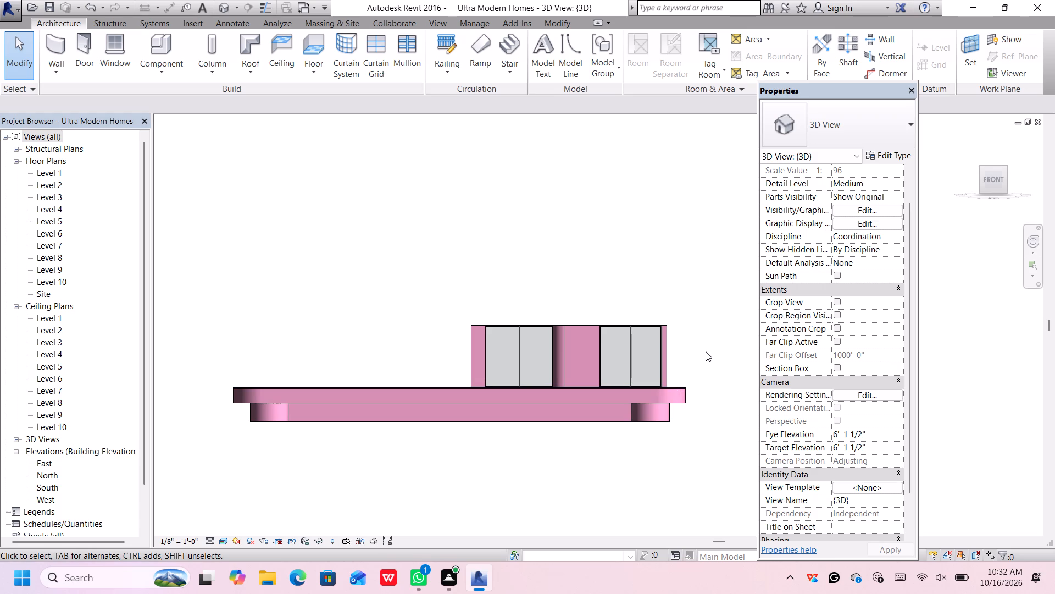
click(981, 166)
click(979, 167)
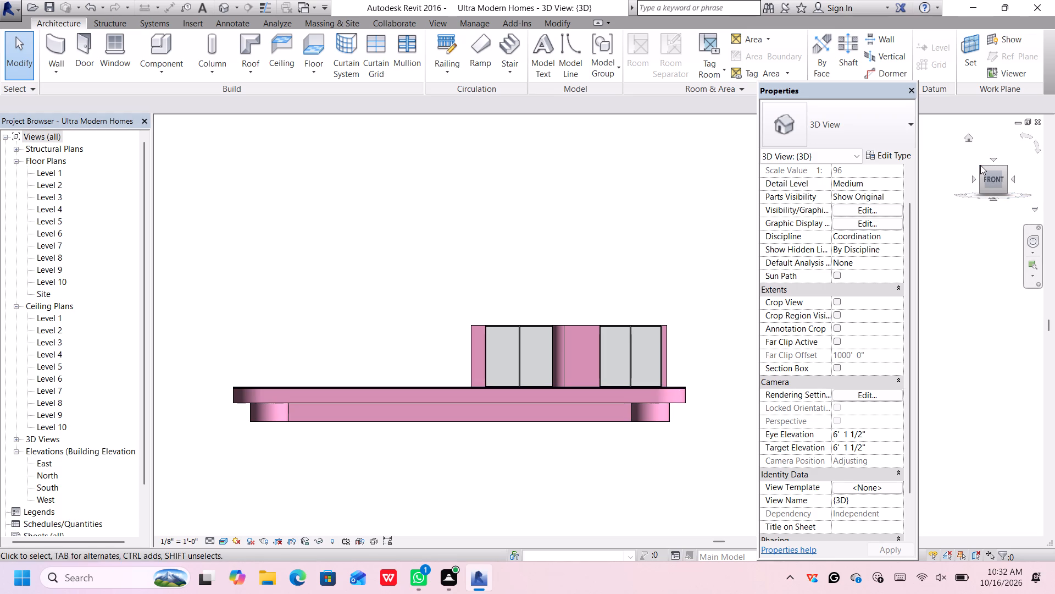
click(980, 165)
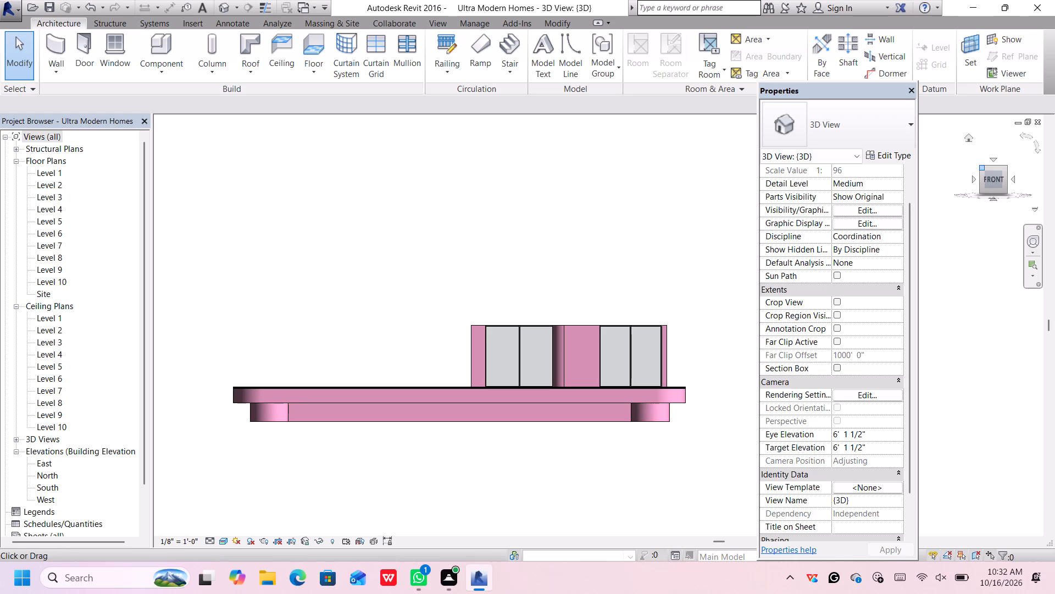
scroll(489, 348, up, 2)
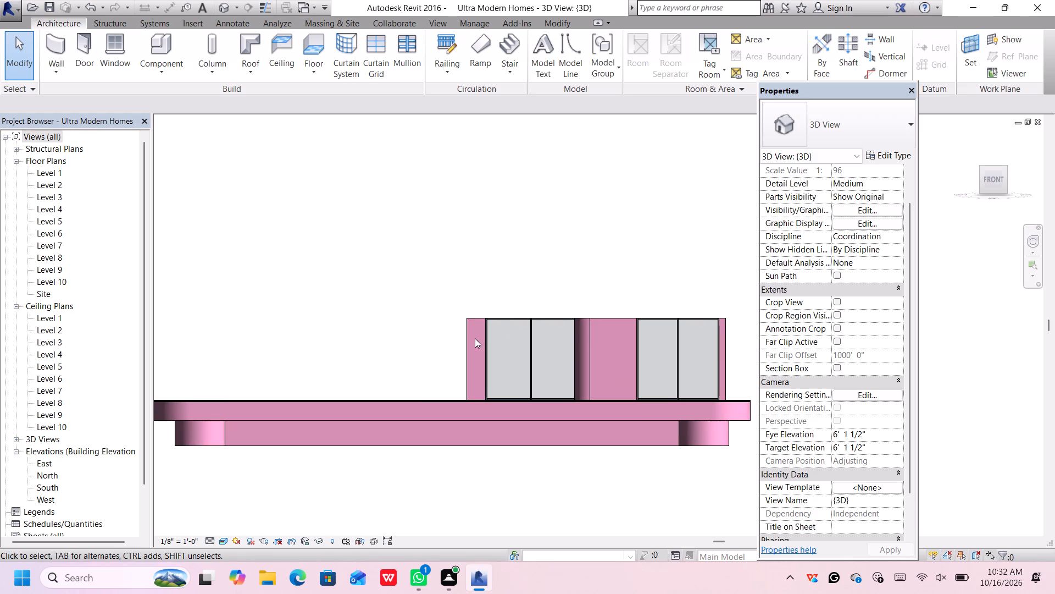
click(467, 337)
click(474, 414)
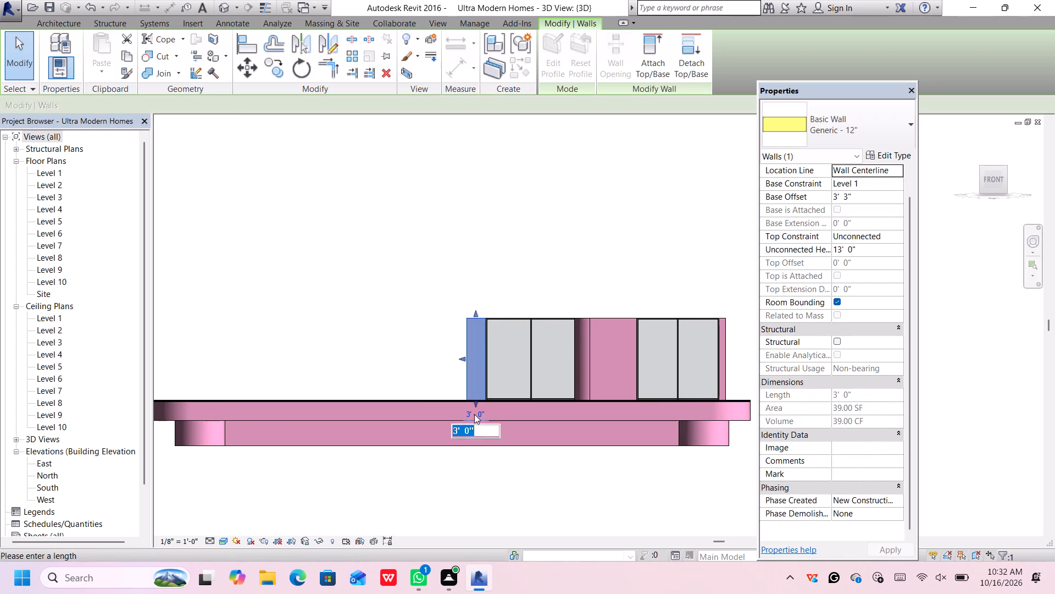
text(2')
key(Return)
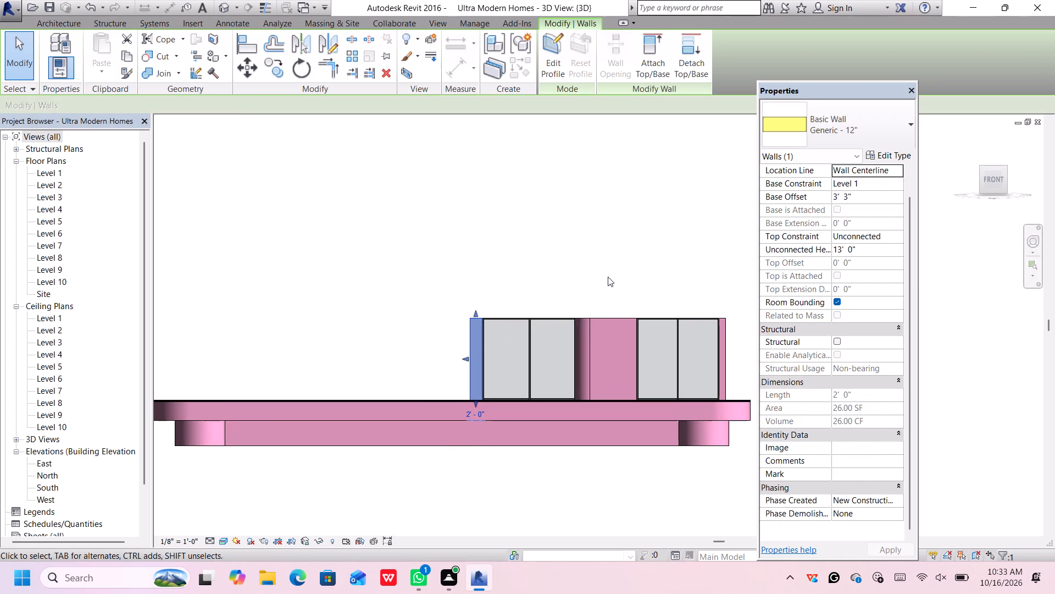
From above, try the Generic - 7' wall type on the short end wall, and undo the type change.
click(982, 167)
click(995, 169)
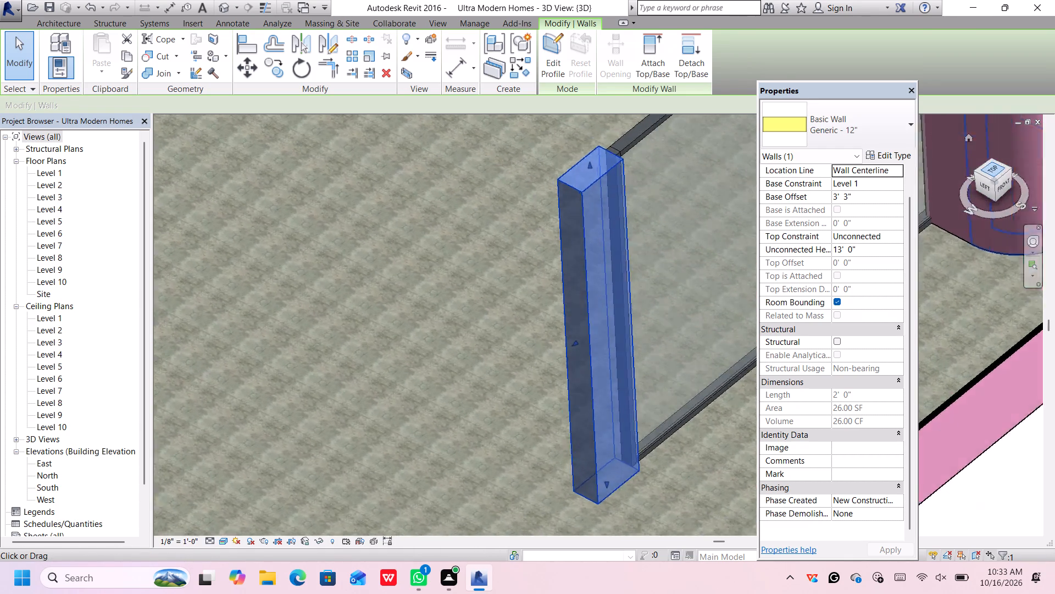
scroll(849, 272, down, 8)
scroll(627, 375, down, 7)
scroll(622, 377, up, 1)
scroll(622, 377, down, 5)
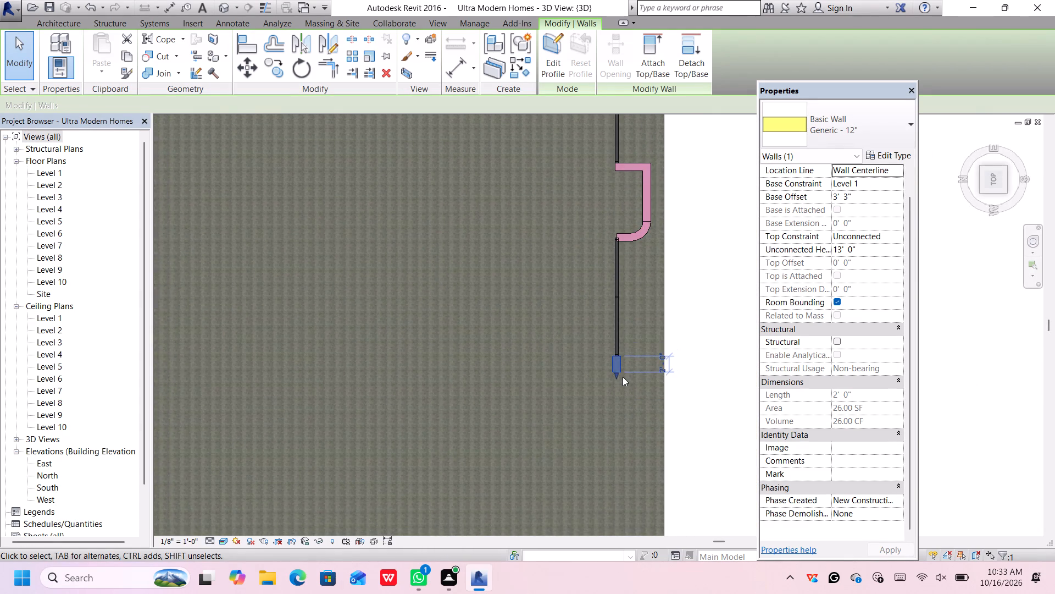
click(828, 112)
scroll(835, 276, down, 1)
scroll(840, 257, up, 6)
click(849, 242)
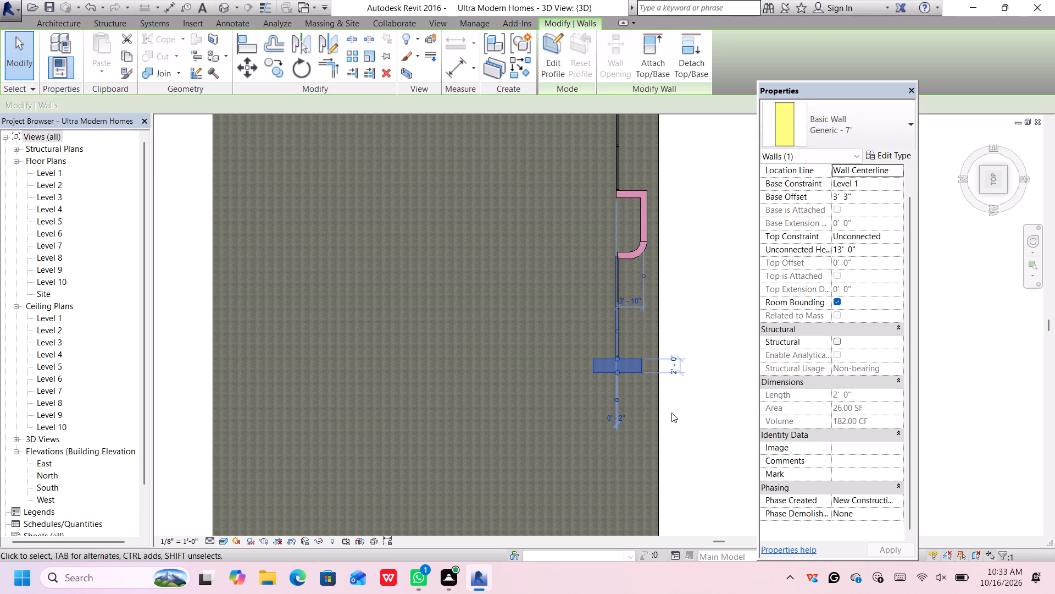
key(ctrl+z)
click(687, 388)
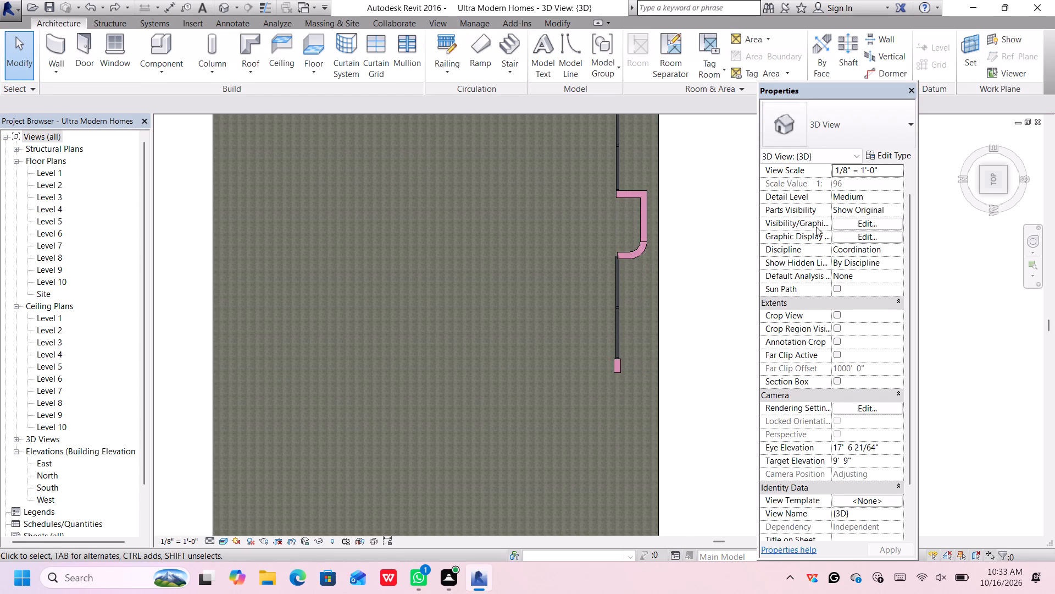
In the top view, nudge the Storefront 2 curtain wall away from the curved wall and back towards it to adjust their junction.
scroll(614, 263, up, 7)
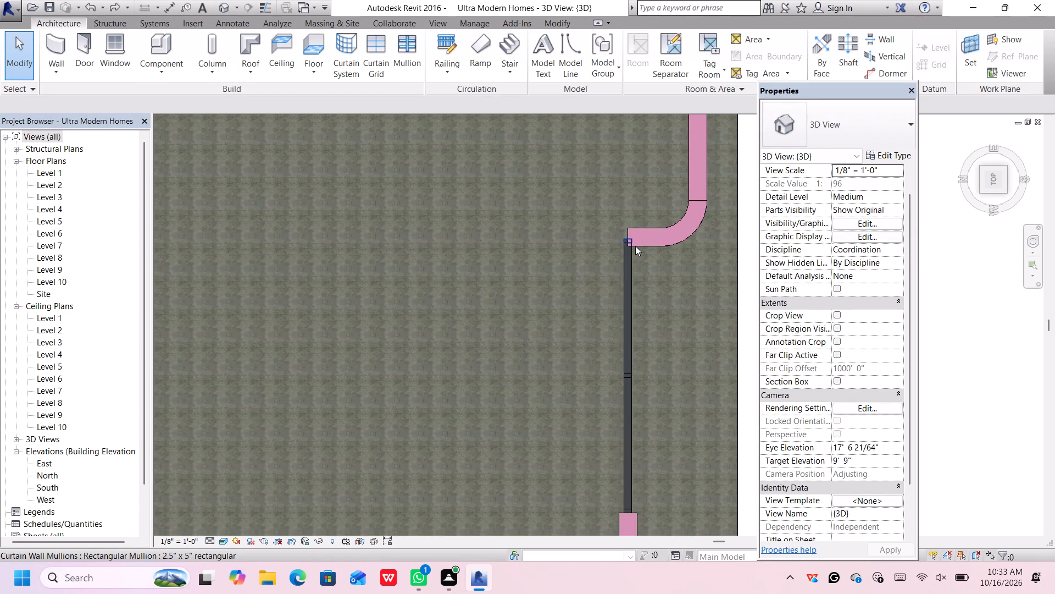
scroll(635, 249, up, 5)
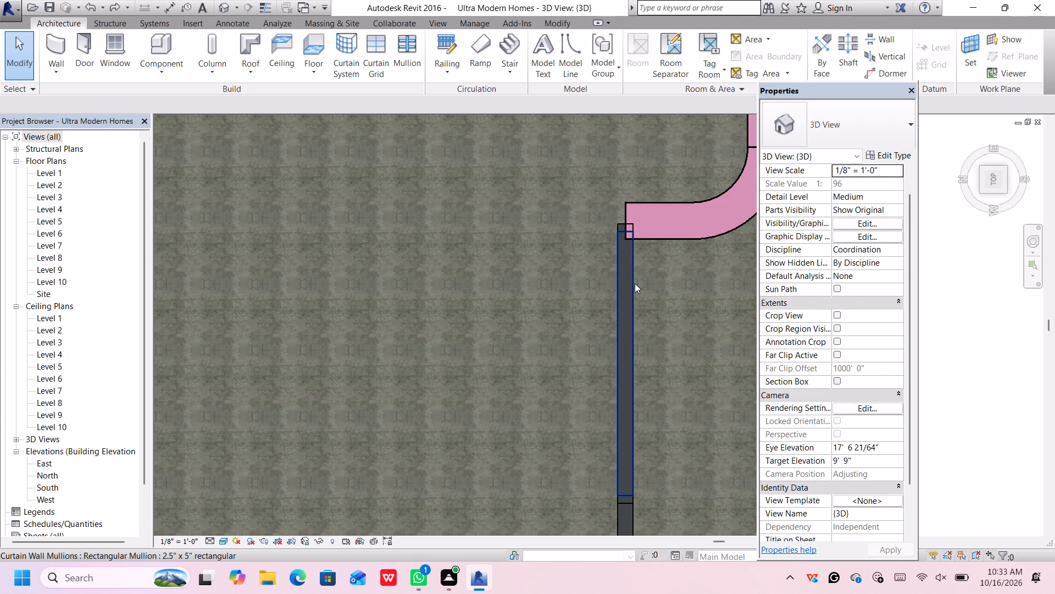
scroll(623, 279, down, 3)
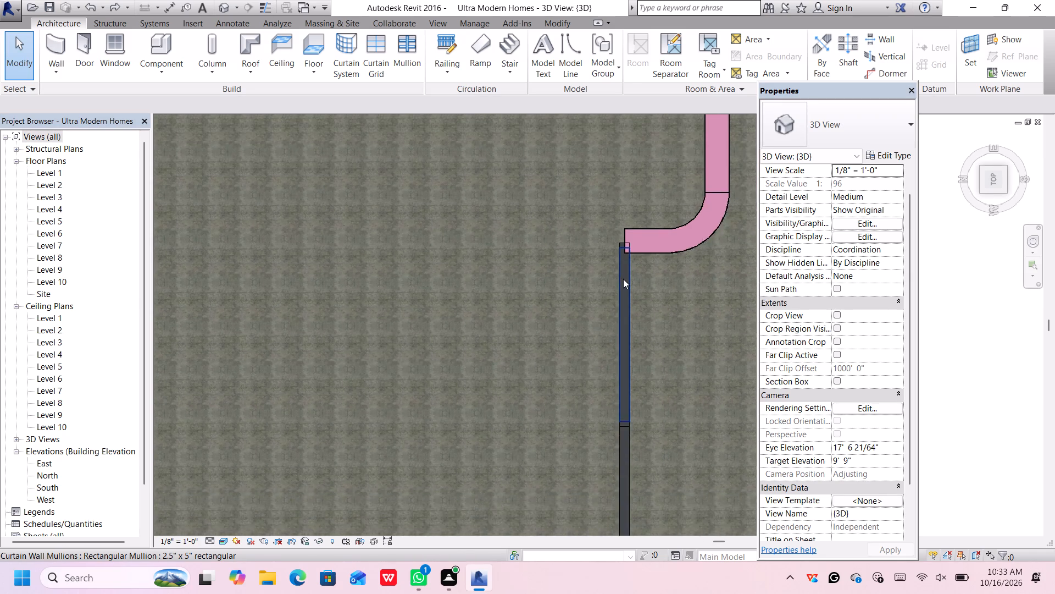
scroll(623, 279, down, 4)
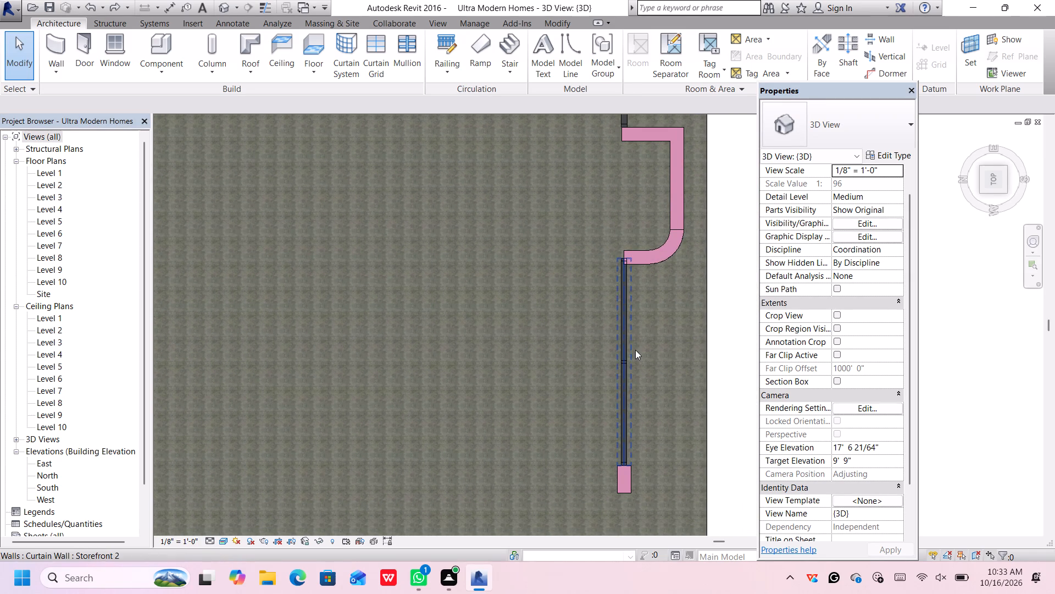
click(635, 353)
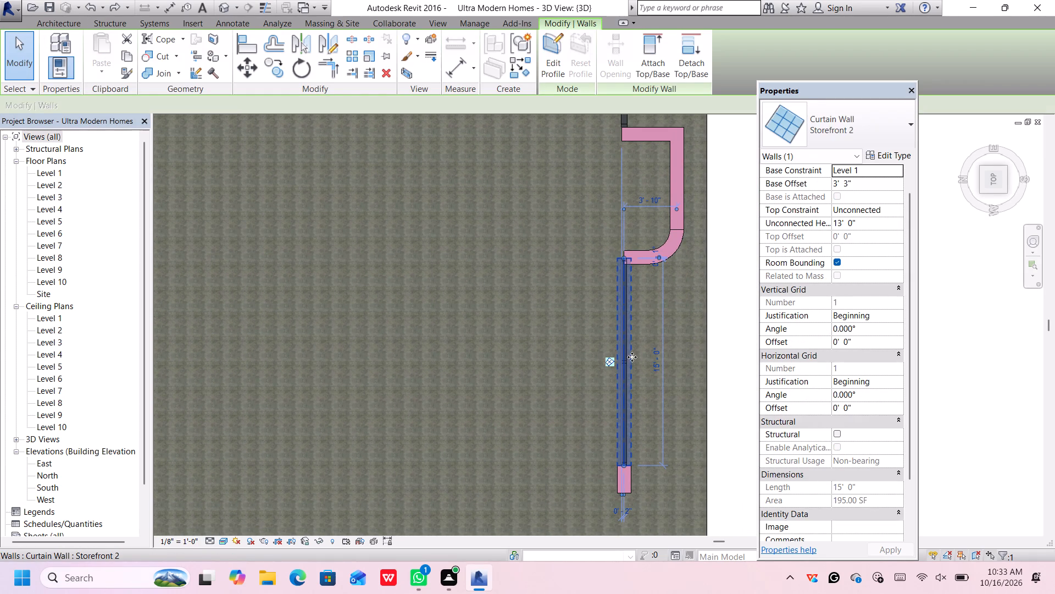
key(Down)
scroll(630, 279, up, 2)
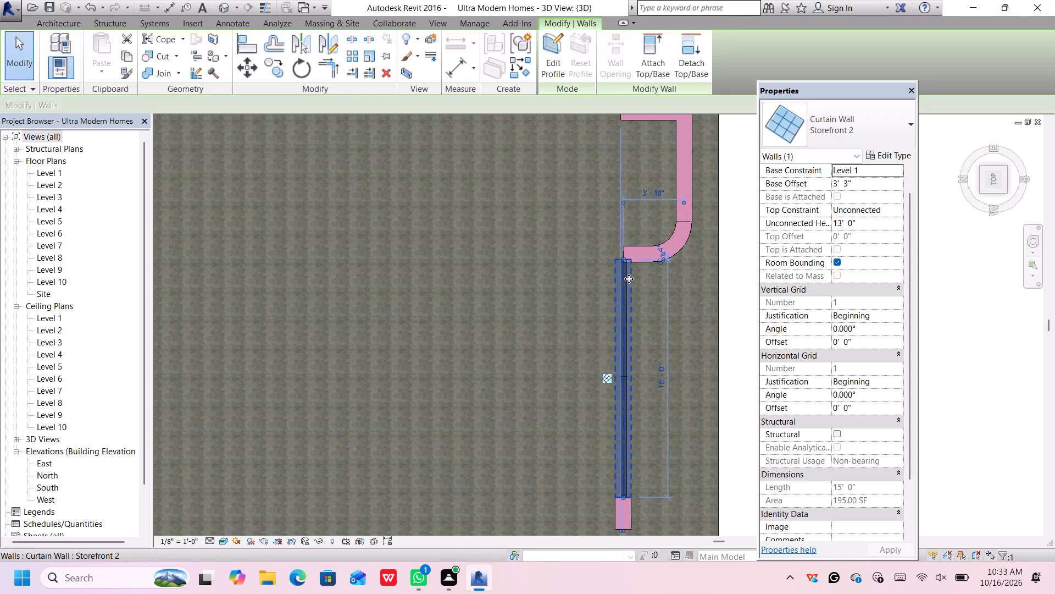
scroll(629, 279, up, 6)
scroll(628, 256, down, 10)
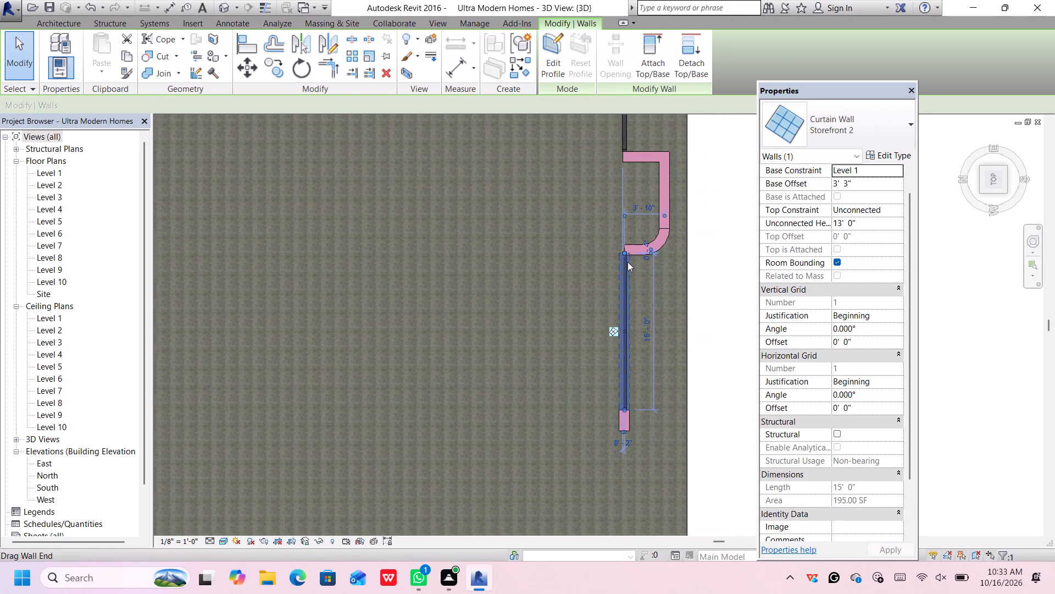
scroll(628, 262, down, 1)
key(Up)
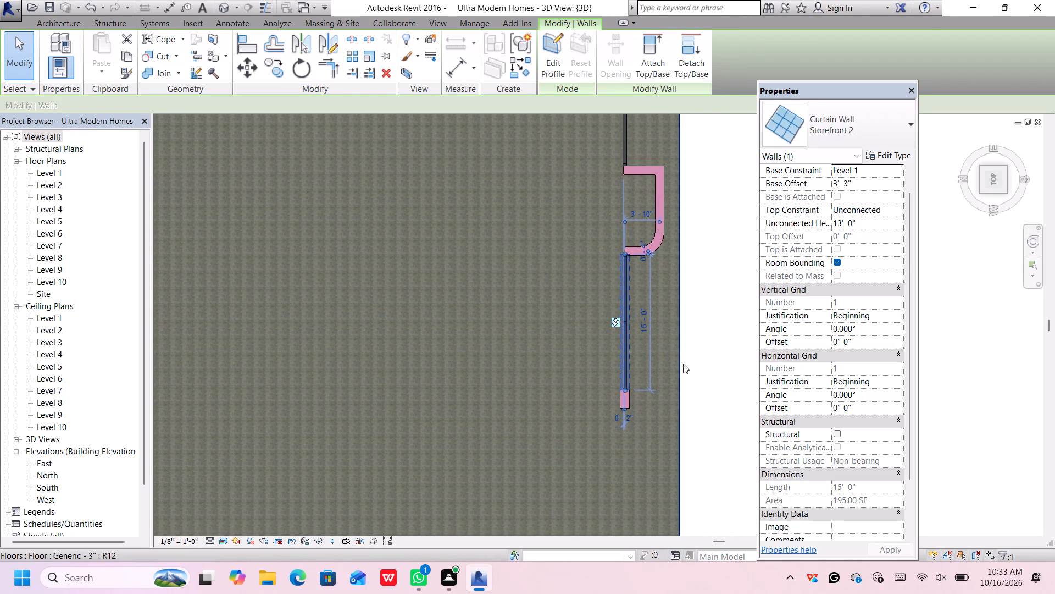
click(687, 361)
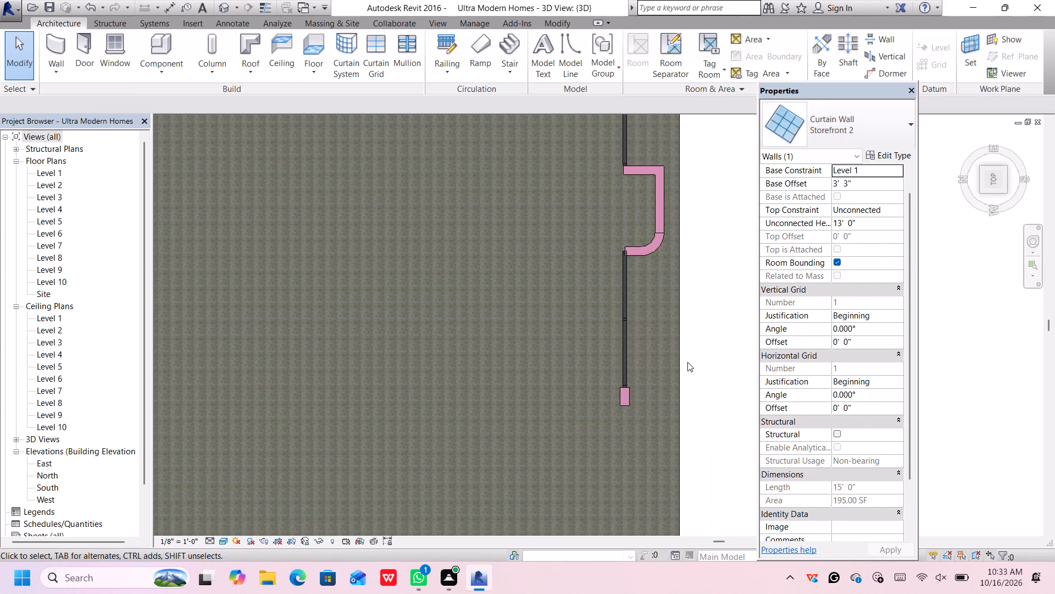
Draw a straight Generic - 7' wall about 15' long, continuing in line from the free end of the short end wall.
scroll(687, 362, down, 3)
scroll(687, 367, up, 1)
middle_drag(686, 367, 662, 360)
scroll(663, 360, down, 1)
scroll(706, 388, down, 1)
middle_drag(701, 384, 687, 361)
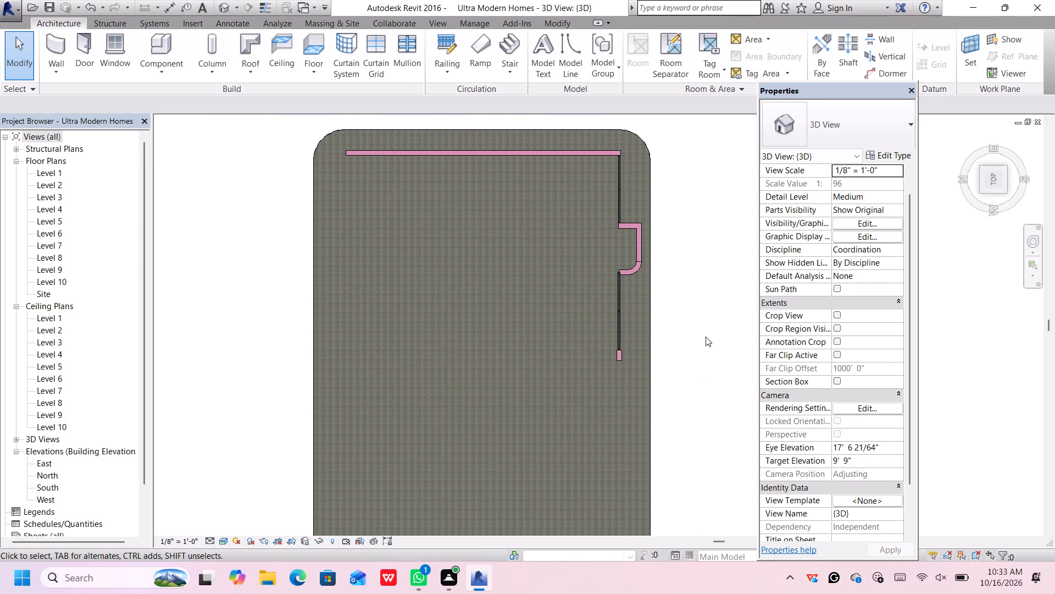
click(54, 40)
click(541, 254)
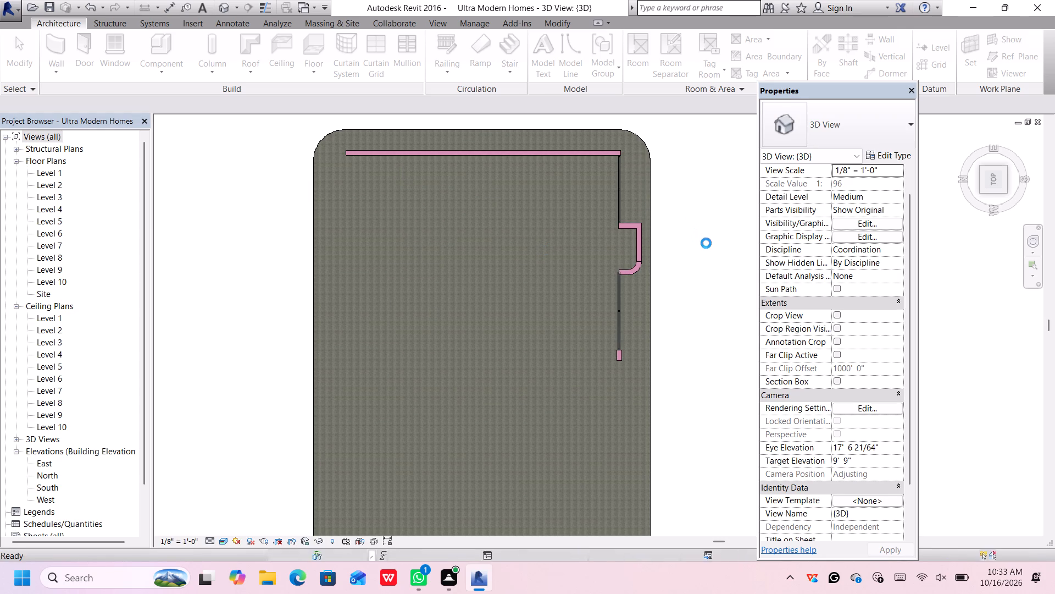
click(825, 131)
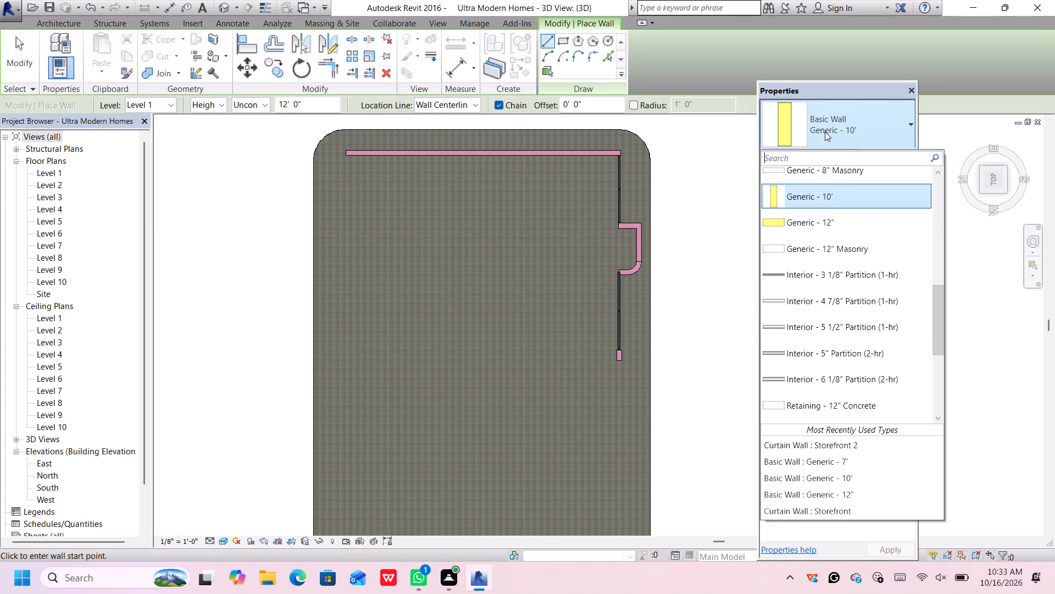
scroll(834, 221, up, 5)
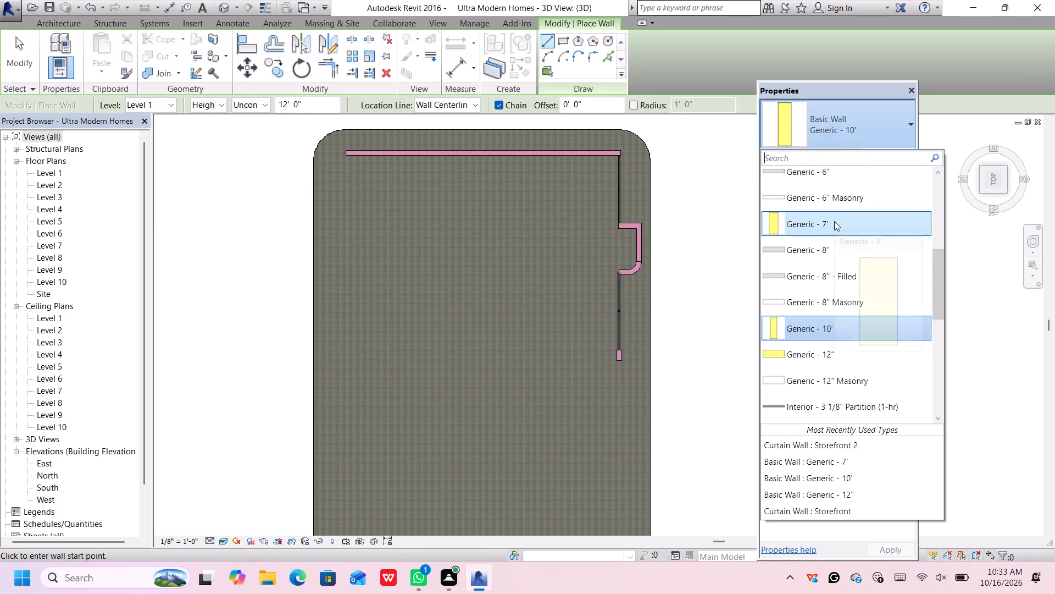
click(834, 221)
middle_drag(637, 394, 610, 328)
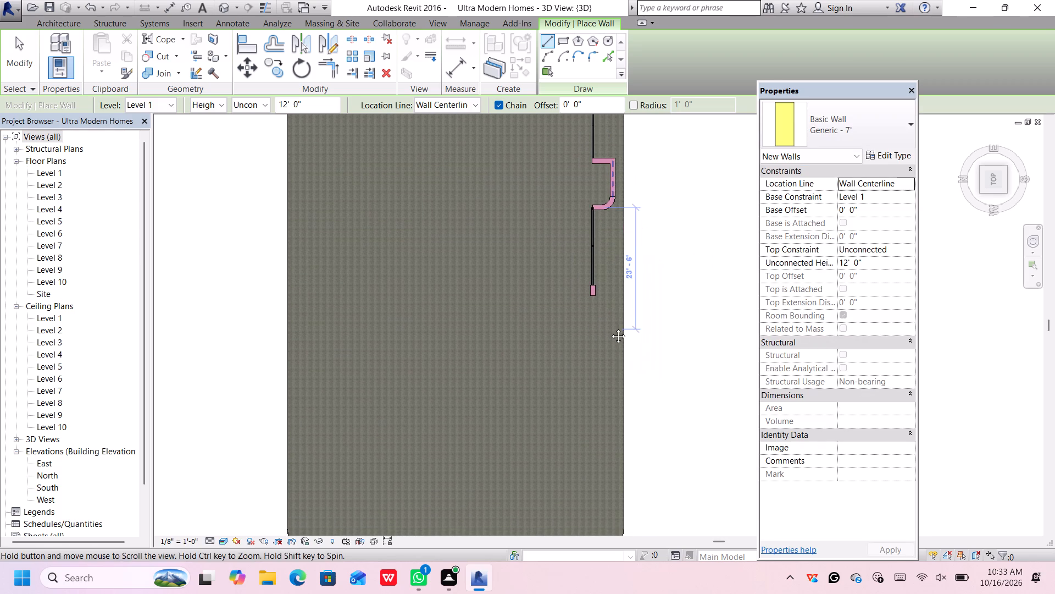
middle_drag(610, 328, 610, 327)
middle_click(609, 326)
click(591, 294)
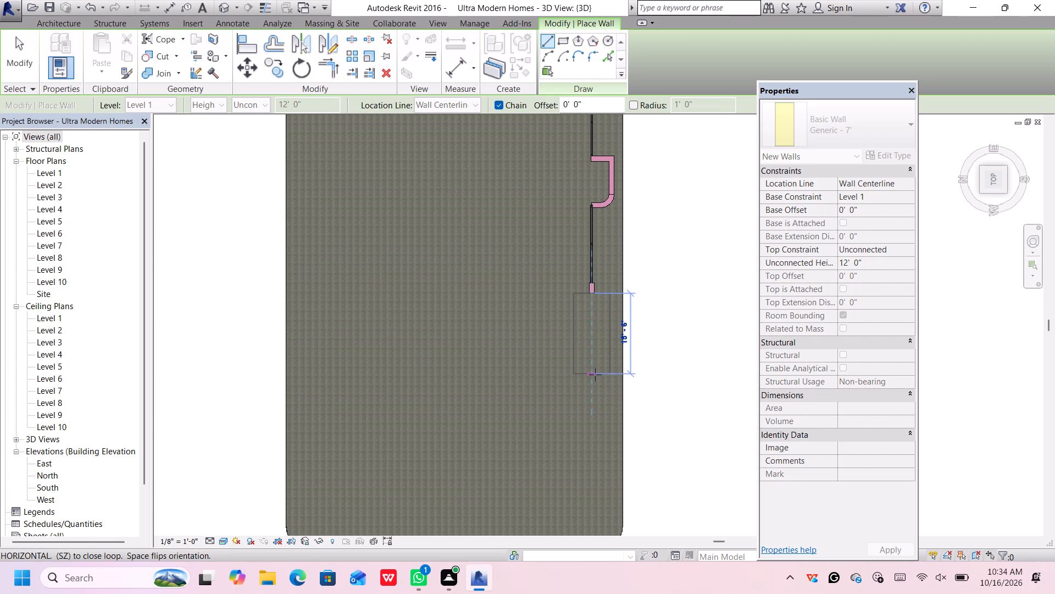
scroll(595, 369, up, 6)
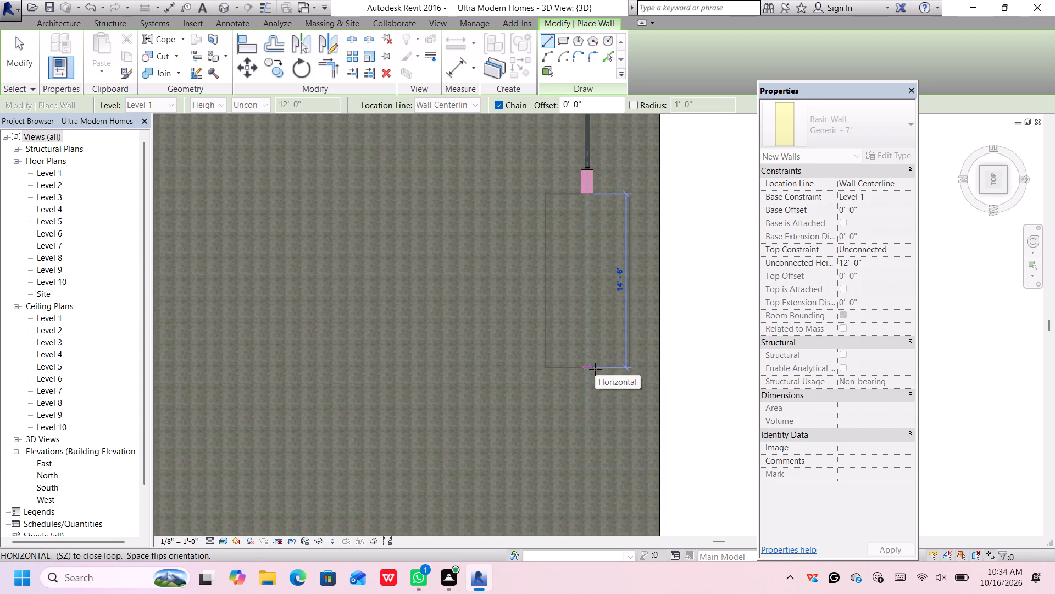
scroll(595, 369, up, 1)
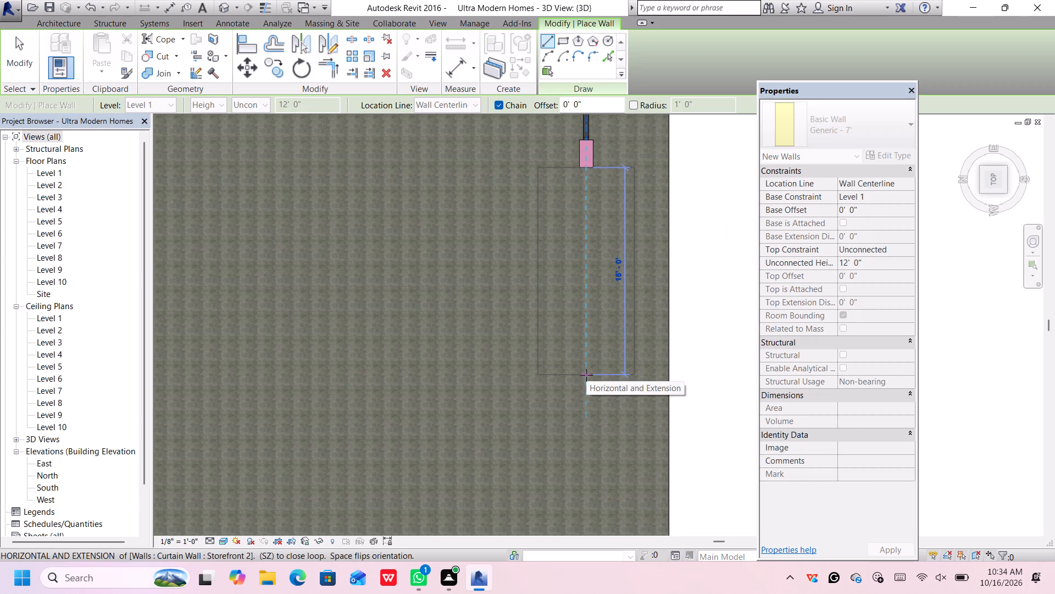
click(586, 375)
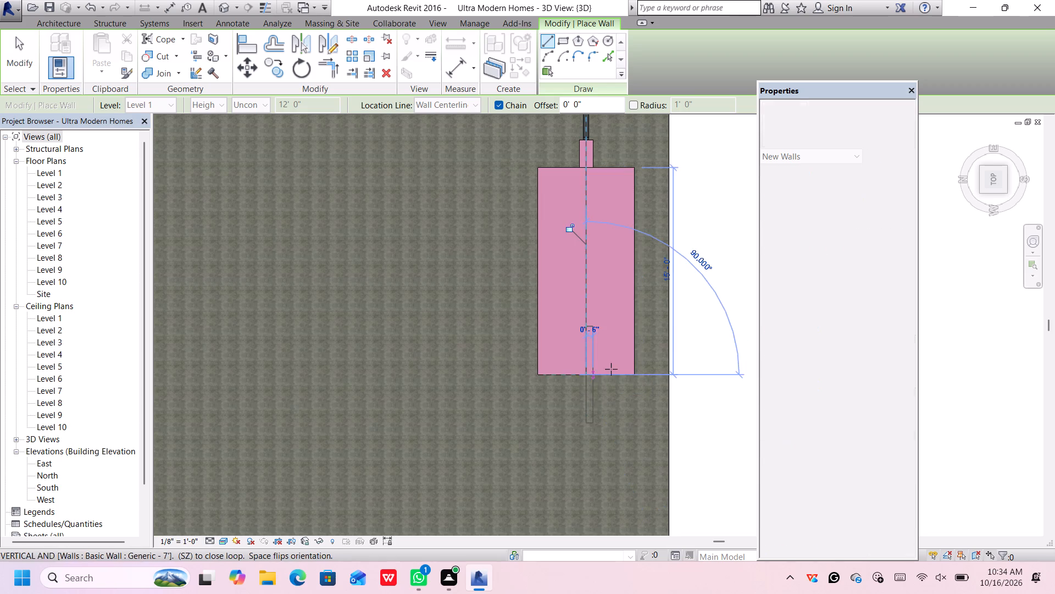
scroll(615, 366, down, 13)
key(Escape)
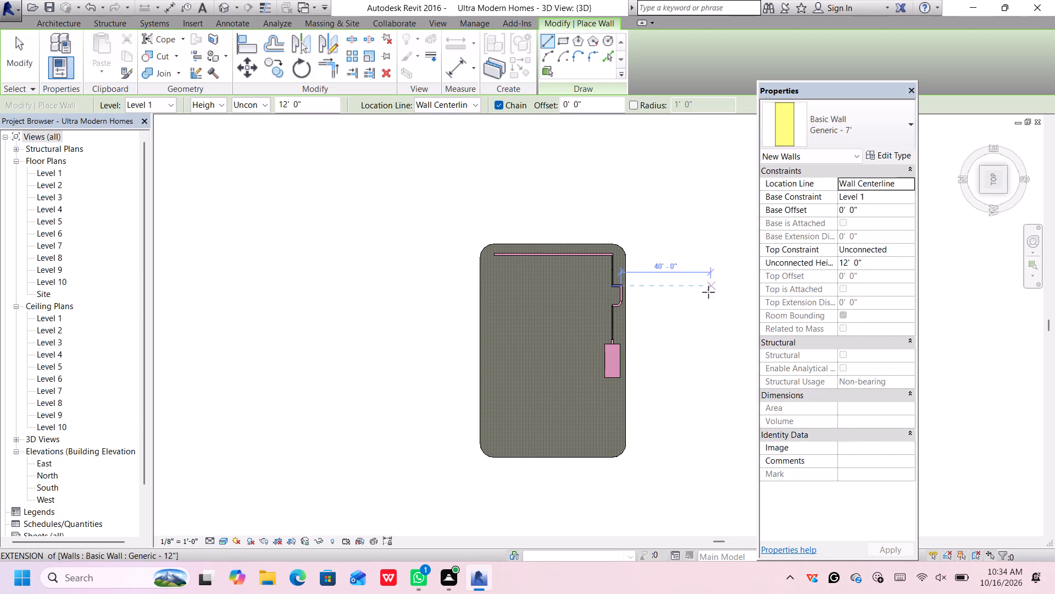
key(Escape)
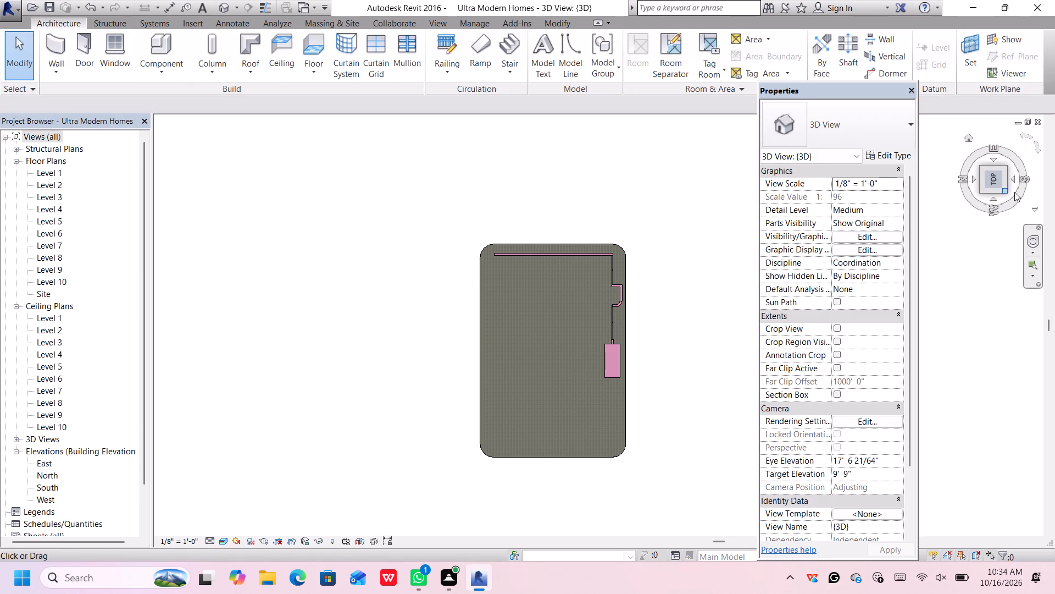
Set the base offset of the new Generic - 7' wall to 3' 3".
click(982, 191)
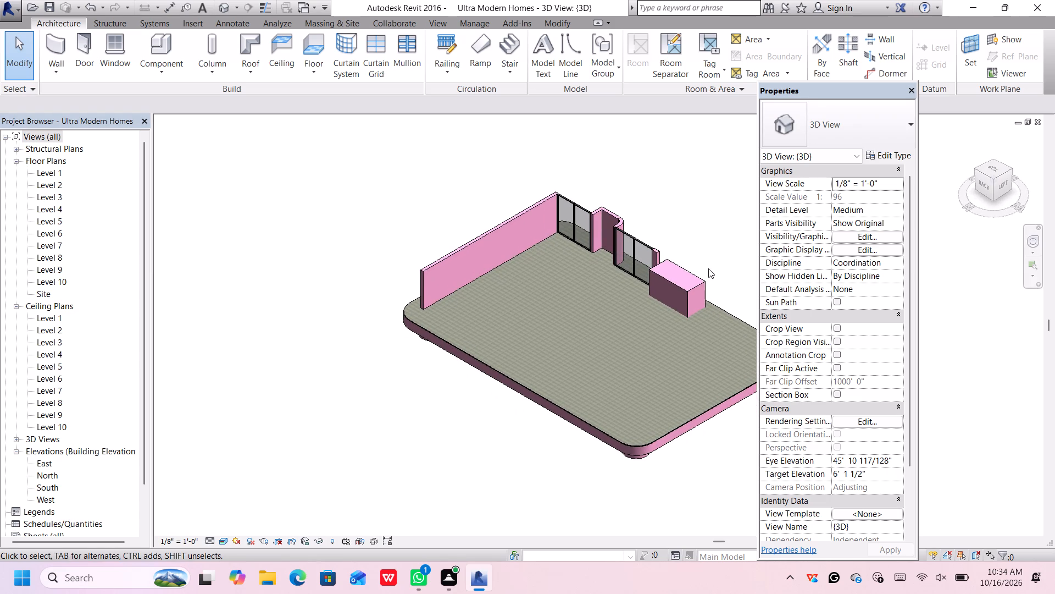
middle_drag(725, 270, 419, 187)
shift+middle_click(419, 188)
scroll(595, 344, up, 1)
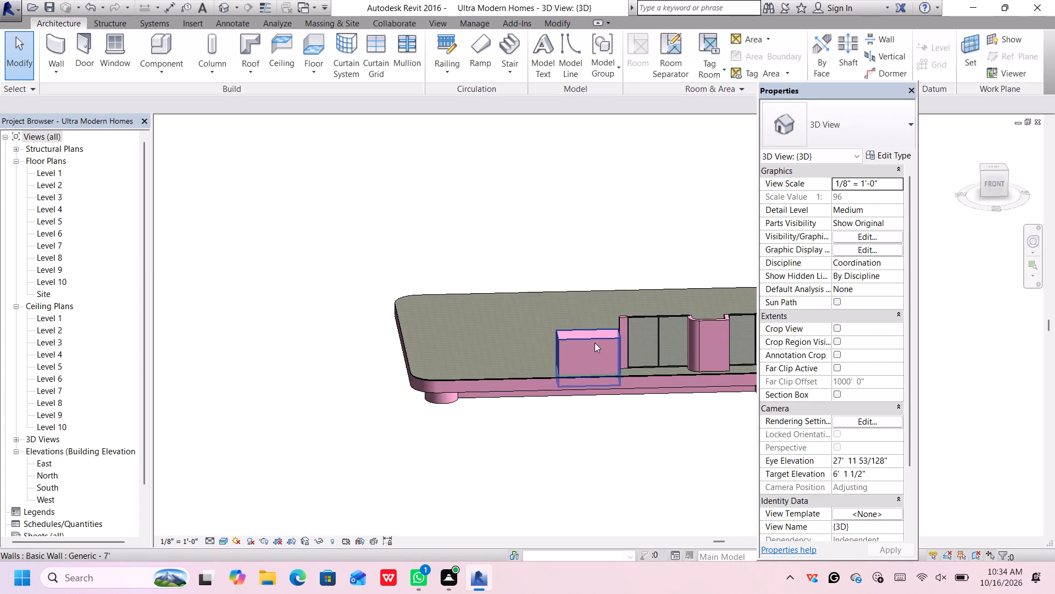
click(595, 343)
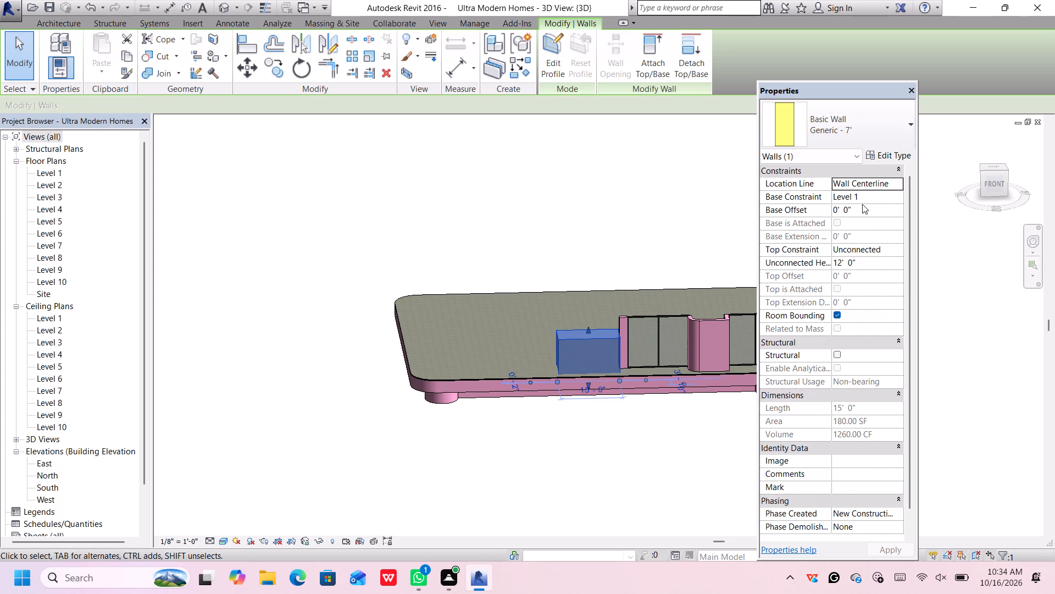
scroll(863, 210, up, 3)
click(869, 212)
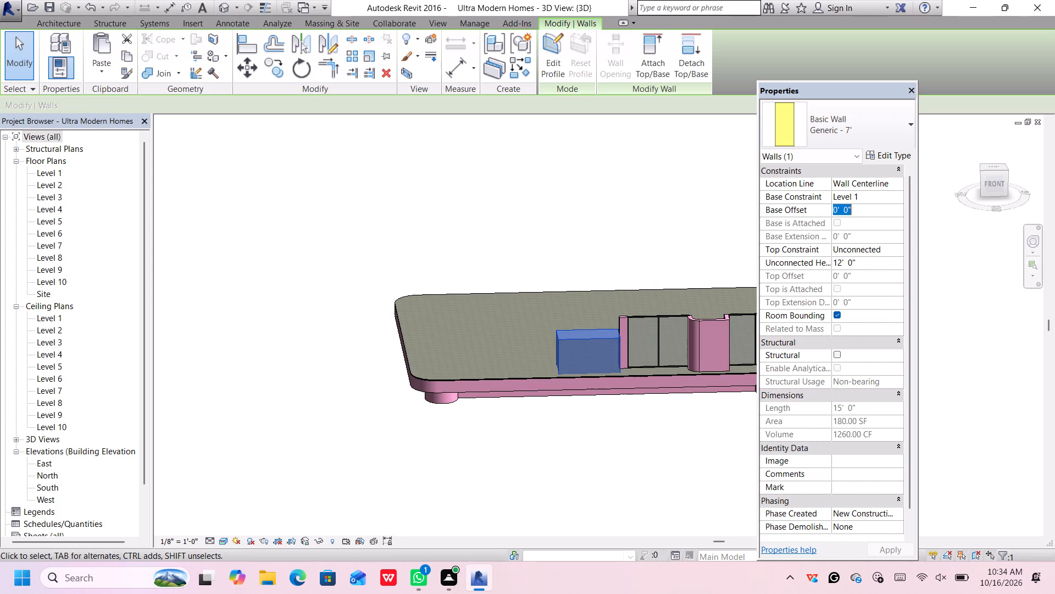
key(BackSpace)
text(3')
text(3")
key(Return)
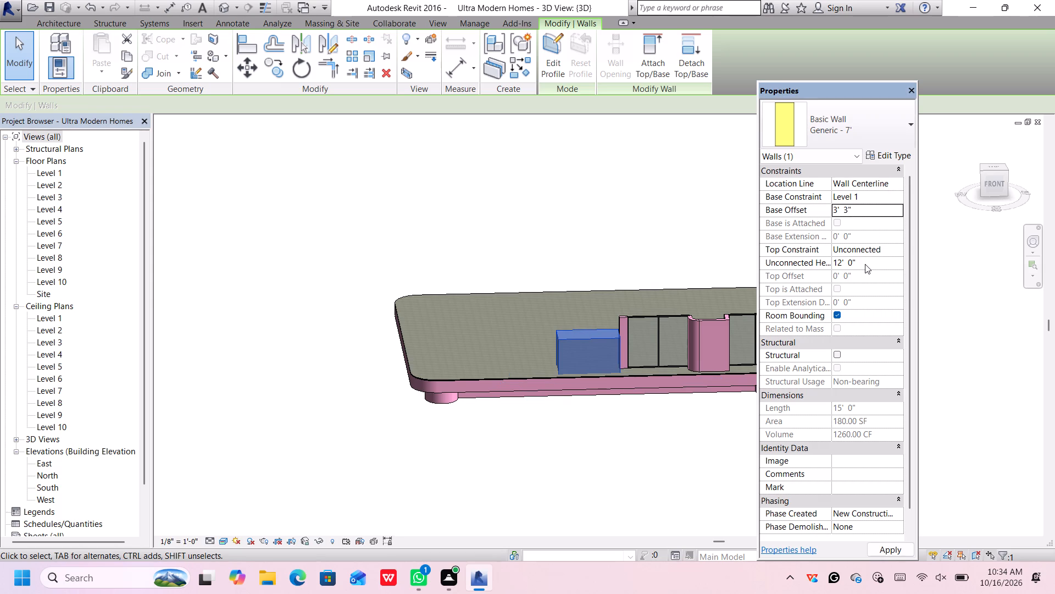
Set the unconnected height of the Generic - 7' wall to 13'.
click(865, 264)
key(BackSpace)
key(1)
key(3)
key(apostrophe)
key(Return)
key(Return)
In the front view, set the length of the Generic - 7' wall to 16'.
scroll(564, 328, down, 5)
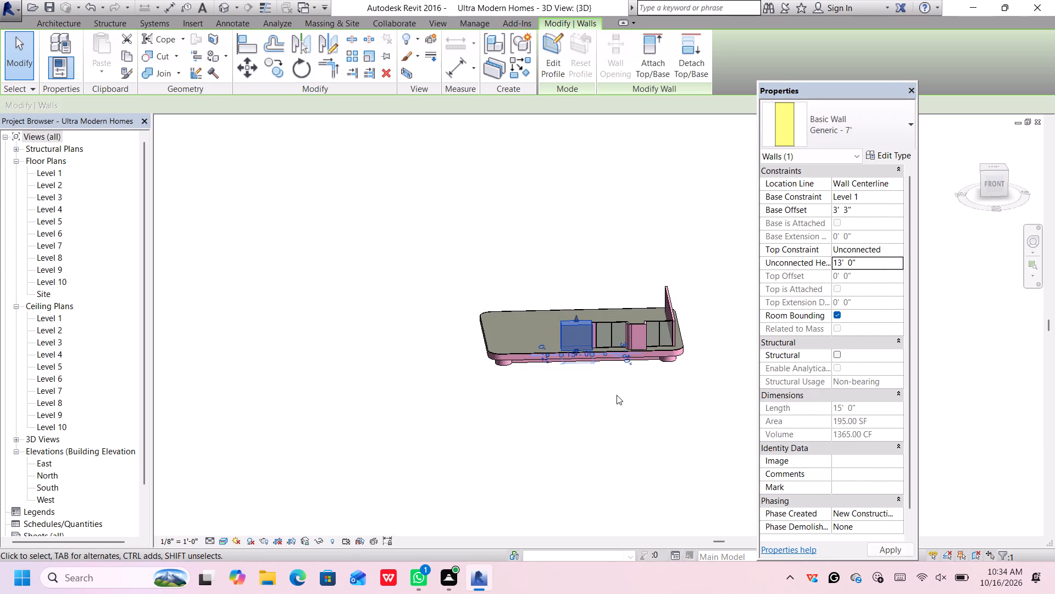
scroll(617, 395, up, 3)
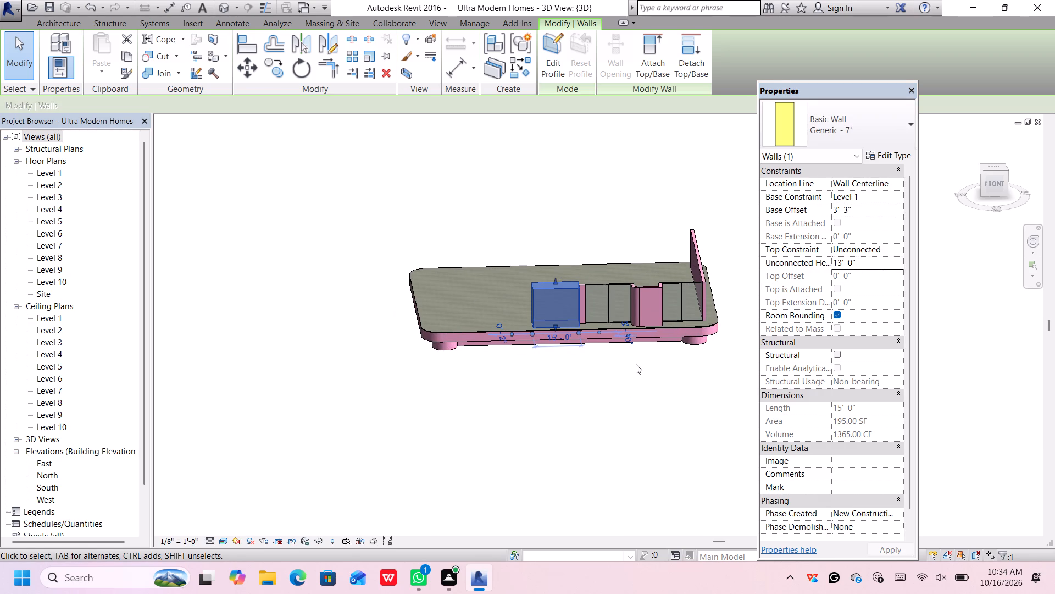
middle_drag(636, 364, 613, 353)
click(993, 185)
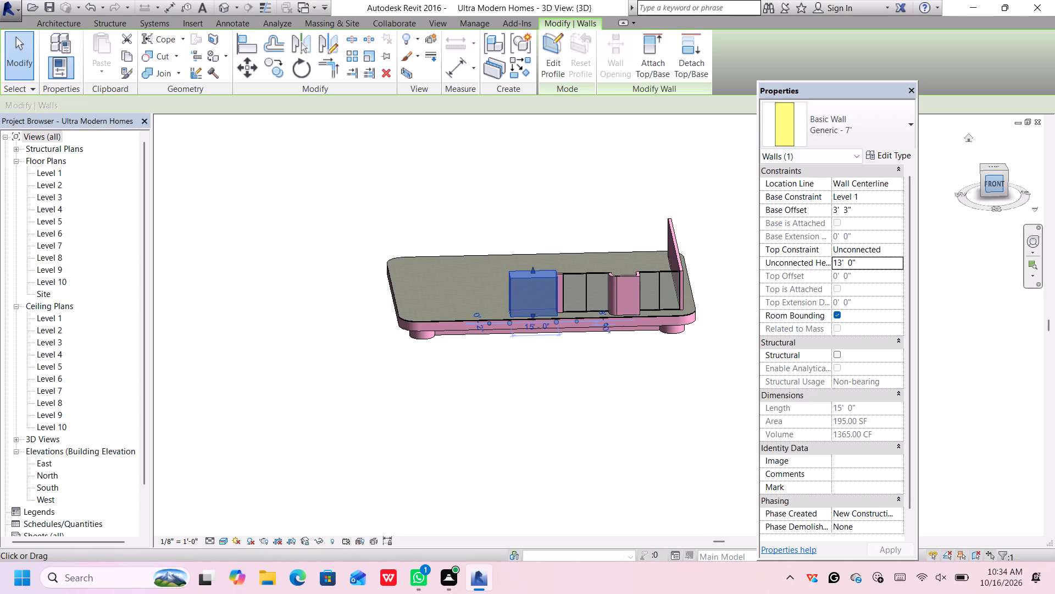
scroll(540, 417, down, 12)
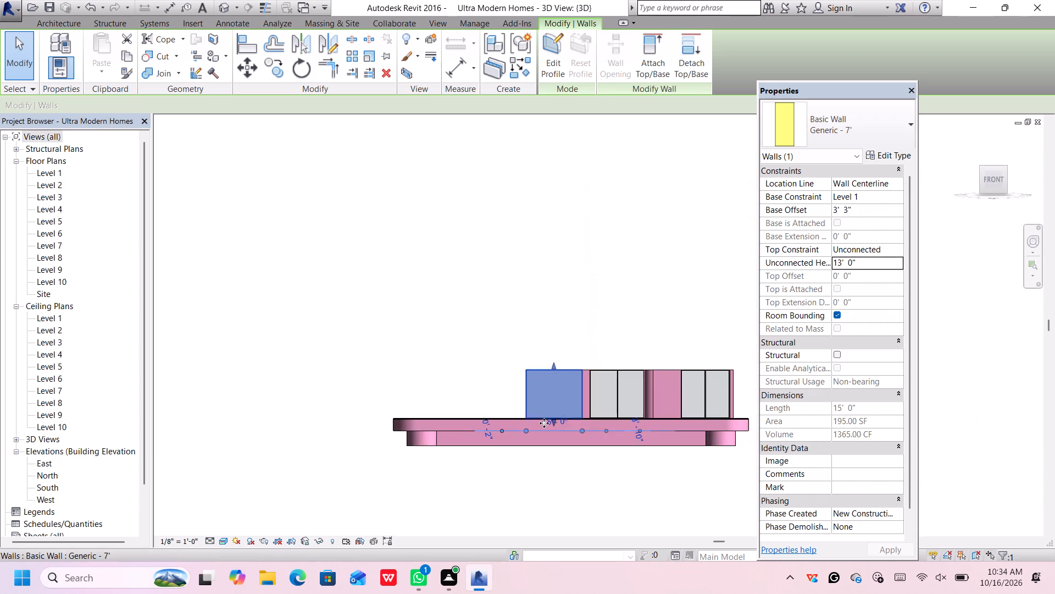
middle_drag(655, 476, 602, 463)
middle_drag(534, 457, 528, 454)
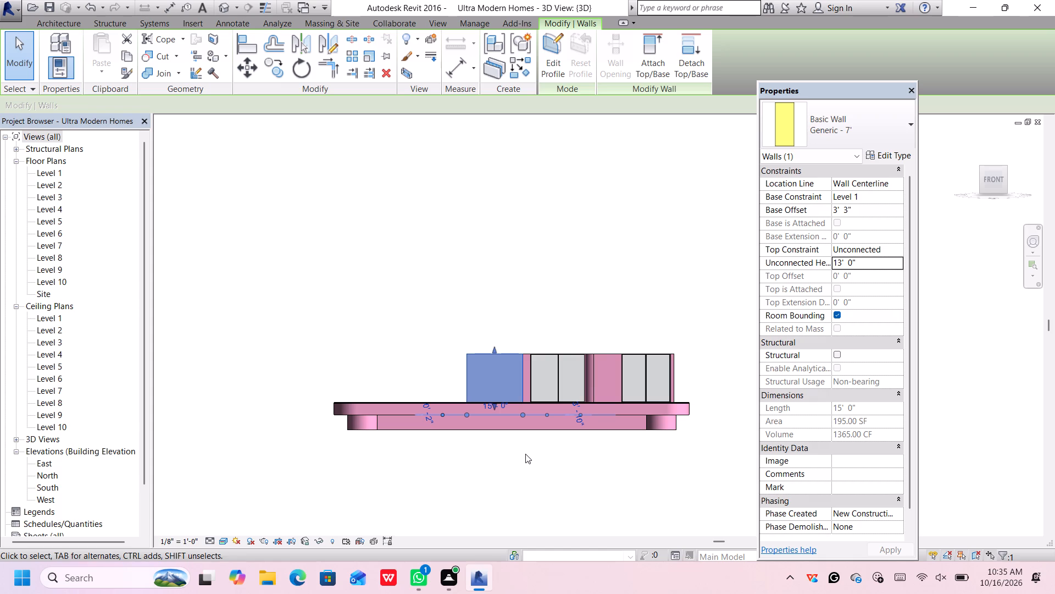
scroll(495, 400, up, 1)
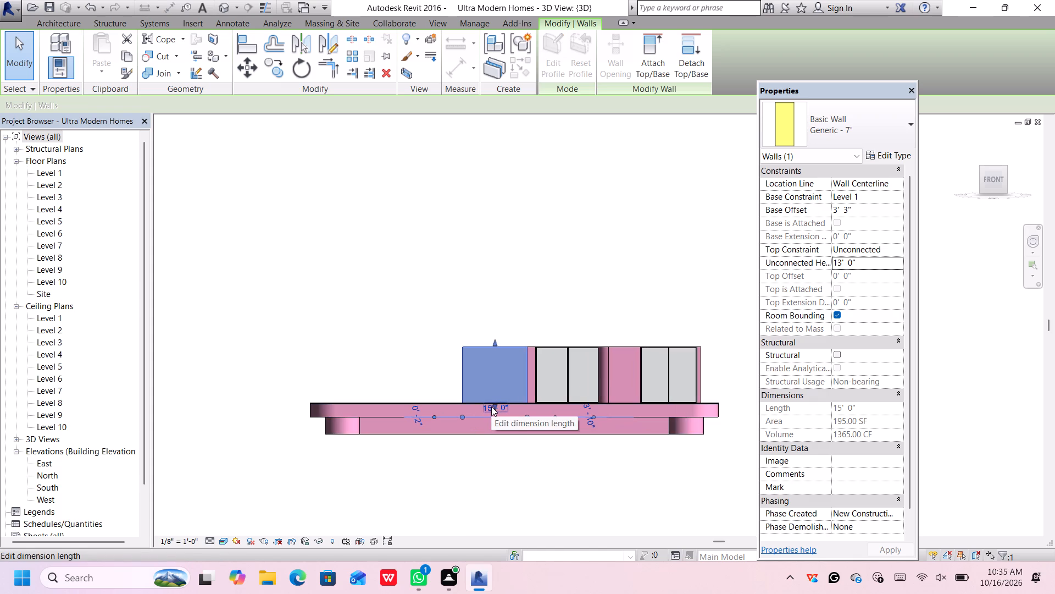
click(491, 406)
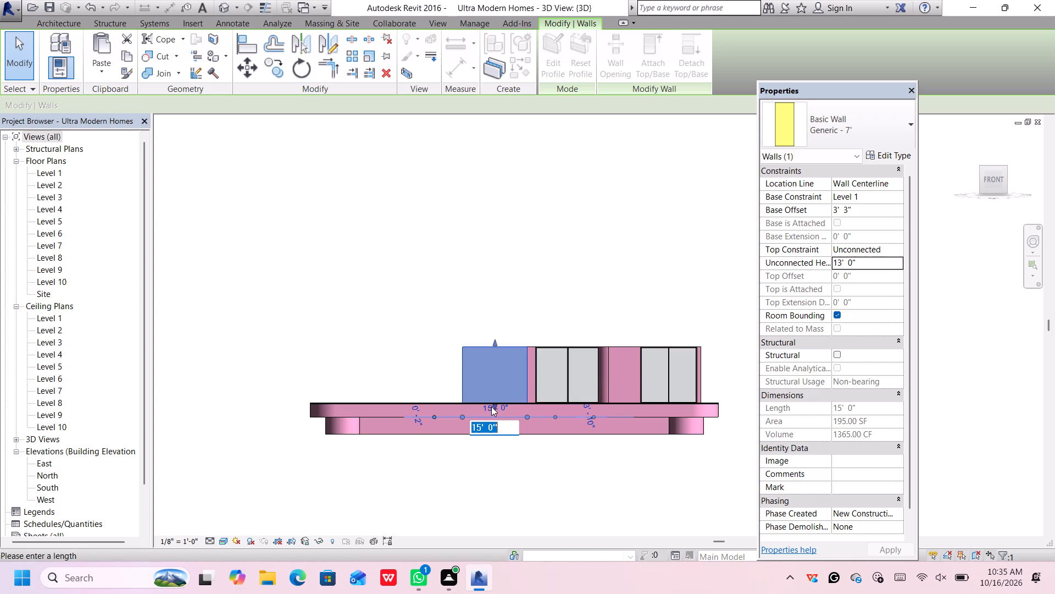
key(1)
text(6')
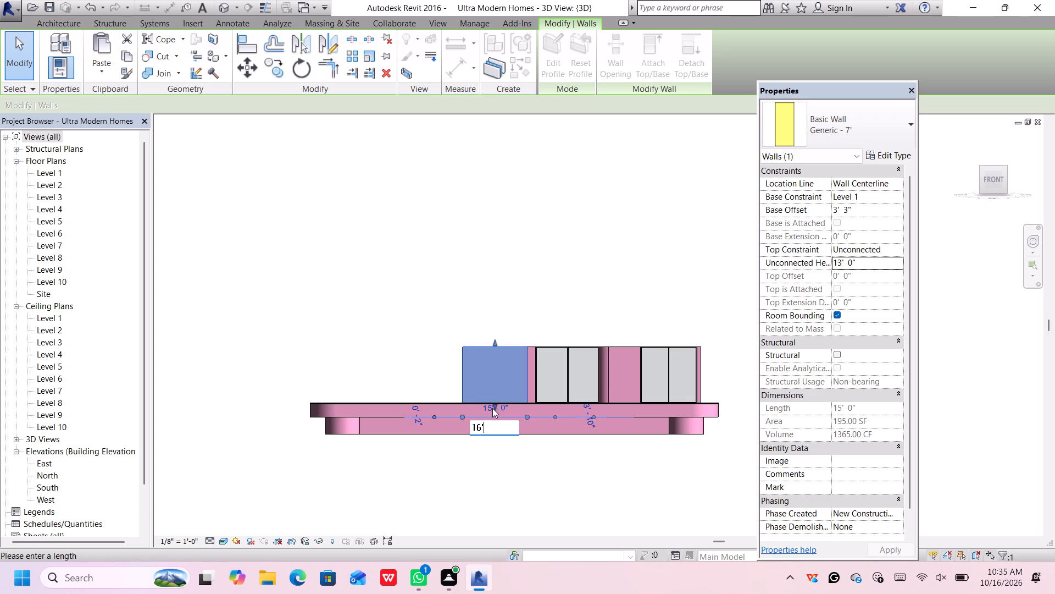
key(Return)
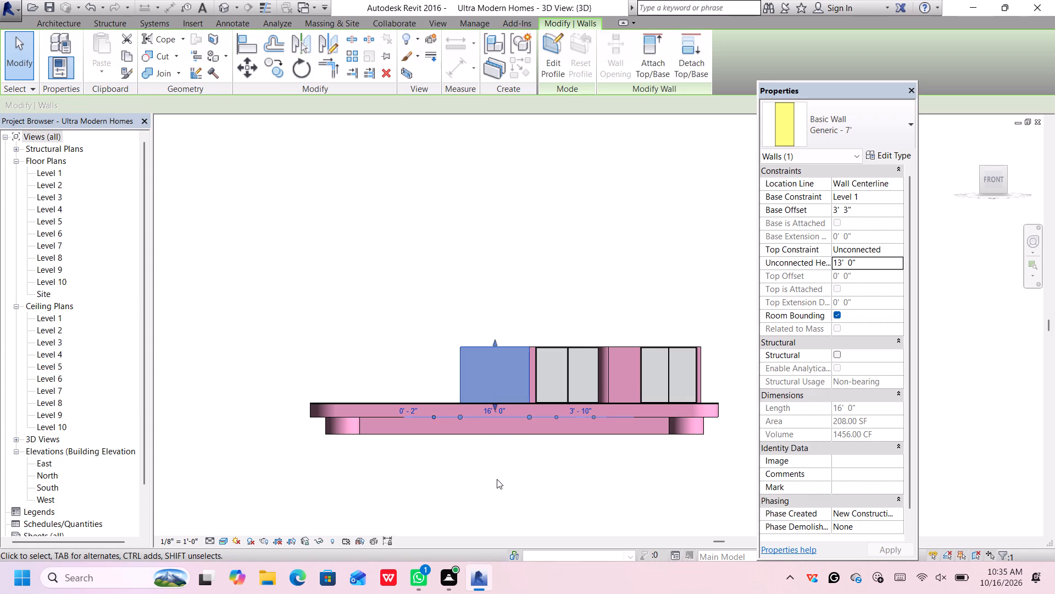
Set the length of the Generic - 7' wall to 17'.
click(490, 408)
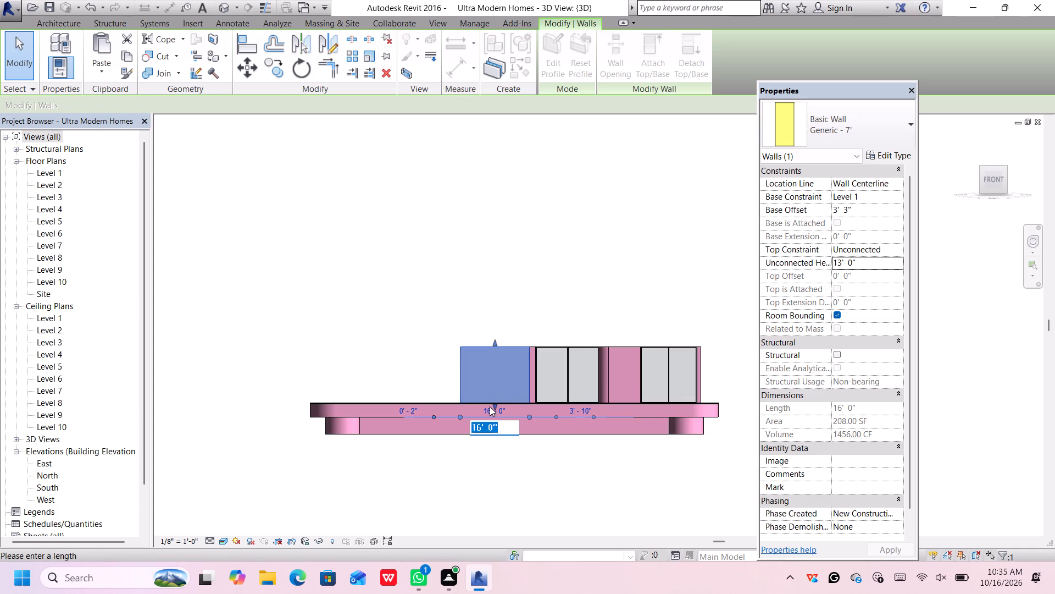
key(7)
key(BackSpace)
key(1)
text(7')
key(Return)
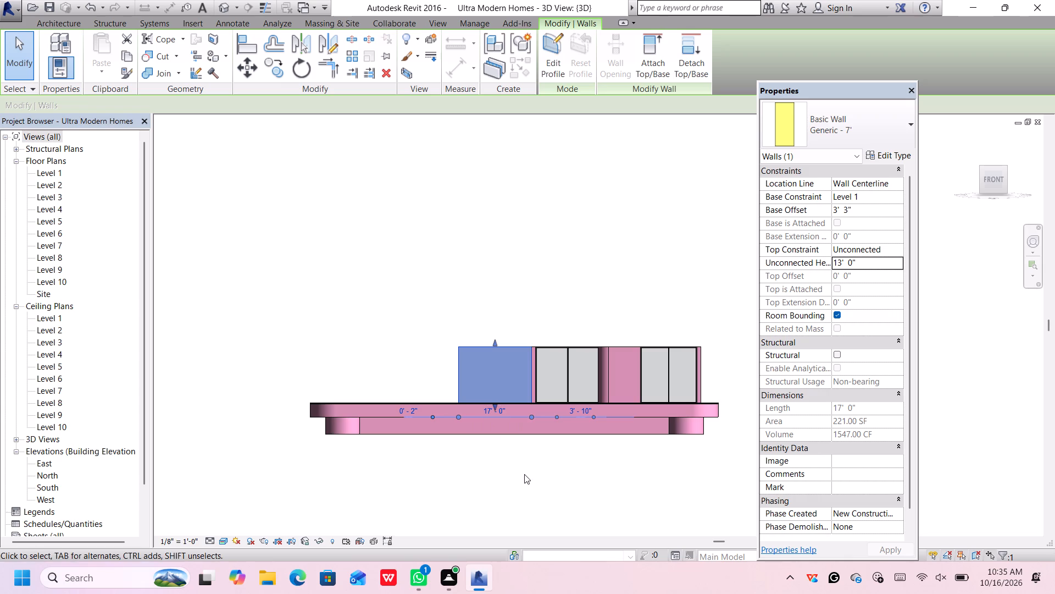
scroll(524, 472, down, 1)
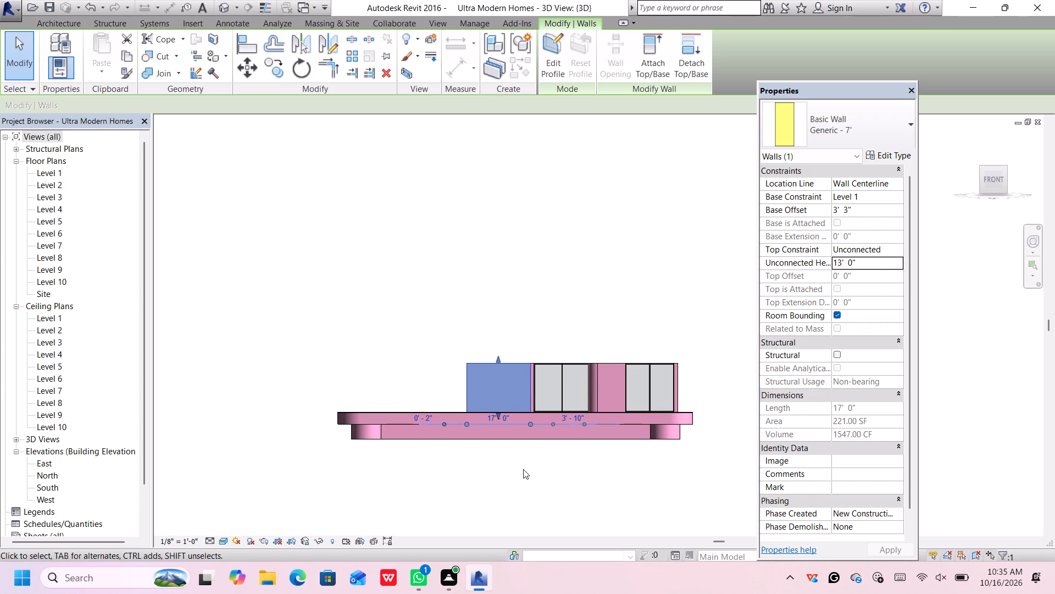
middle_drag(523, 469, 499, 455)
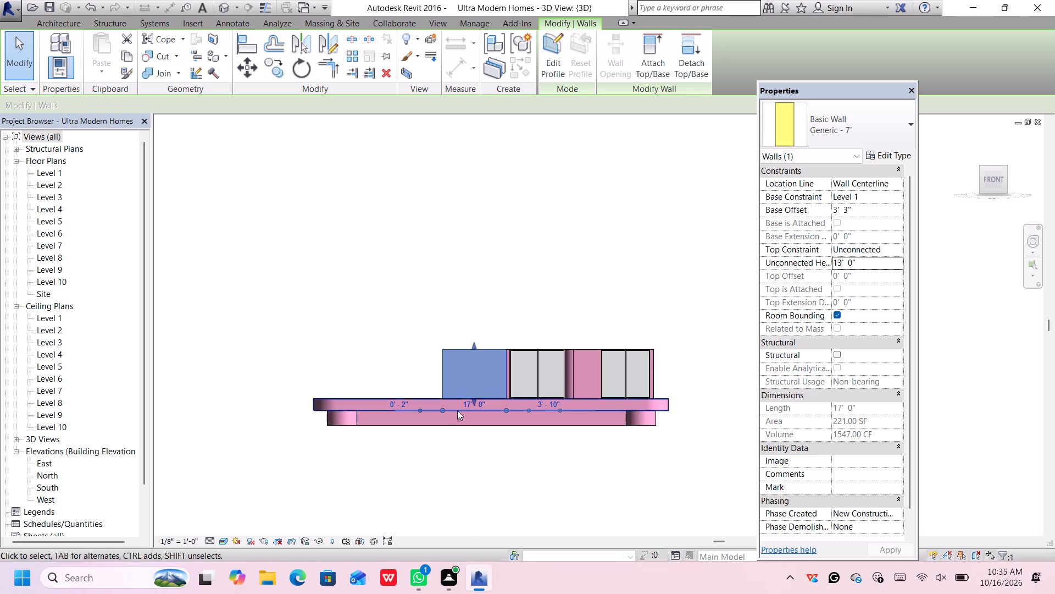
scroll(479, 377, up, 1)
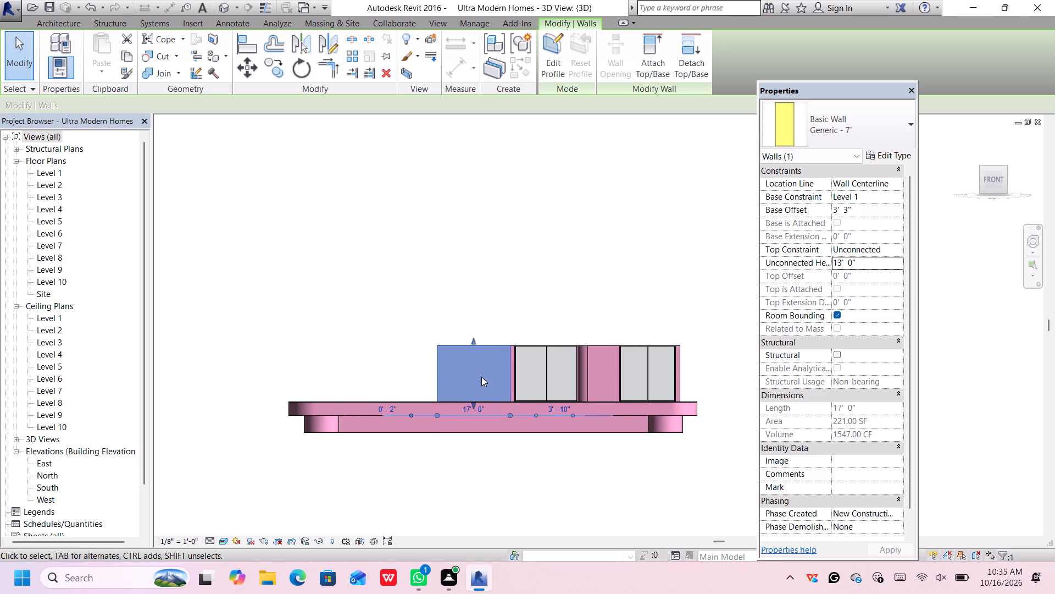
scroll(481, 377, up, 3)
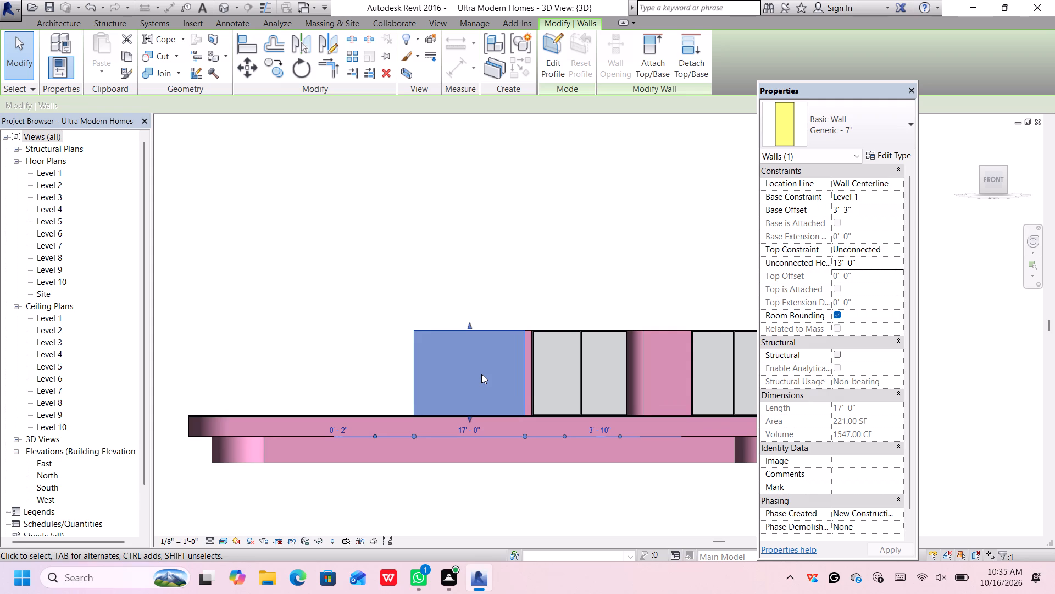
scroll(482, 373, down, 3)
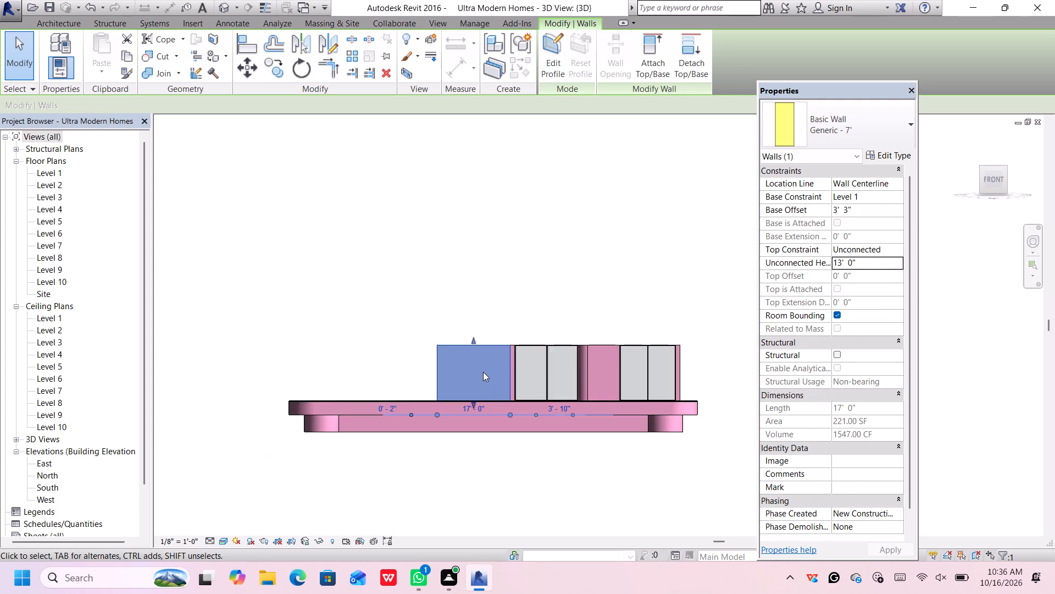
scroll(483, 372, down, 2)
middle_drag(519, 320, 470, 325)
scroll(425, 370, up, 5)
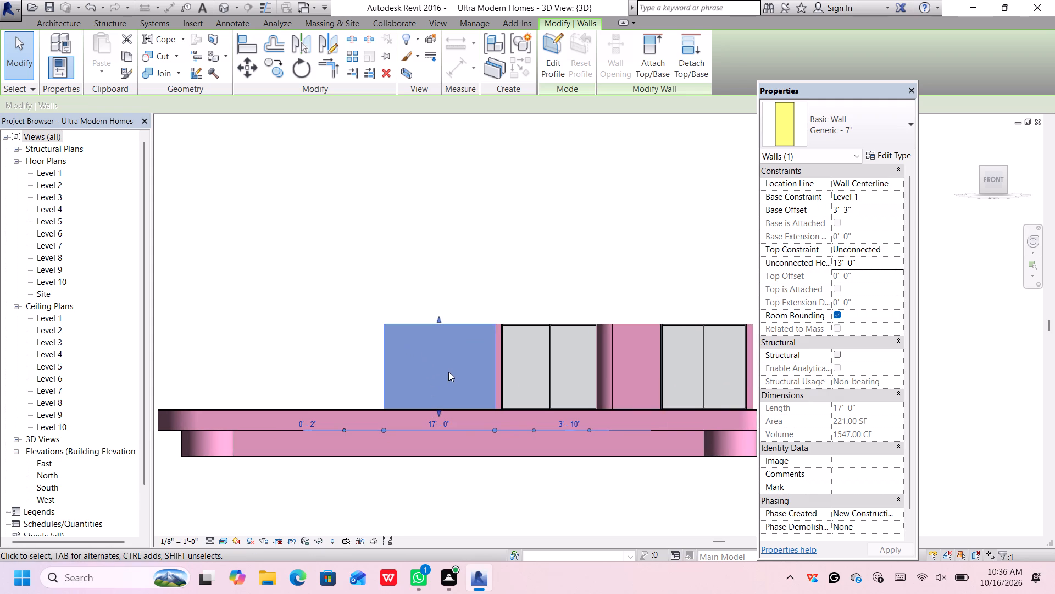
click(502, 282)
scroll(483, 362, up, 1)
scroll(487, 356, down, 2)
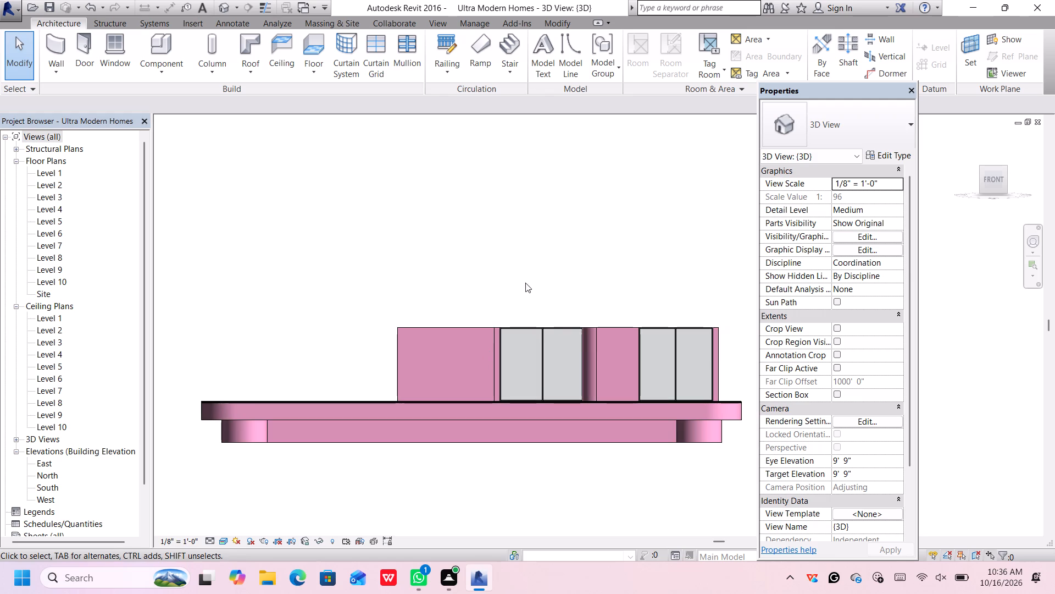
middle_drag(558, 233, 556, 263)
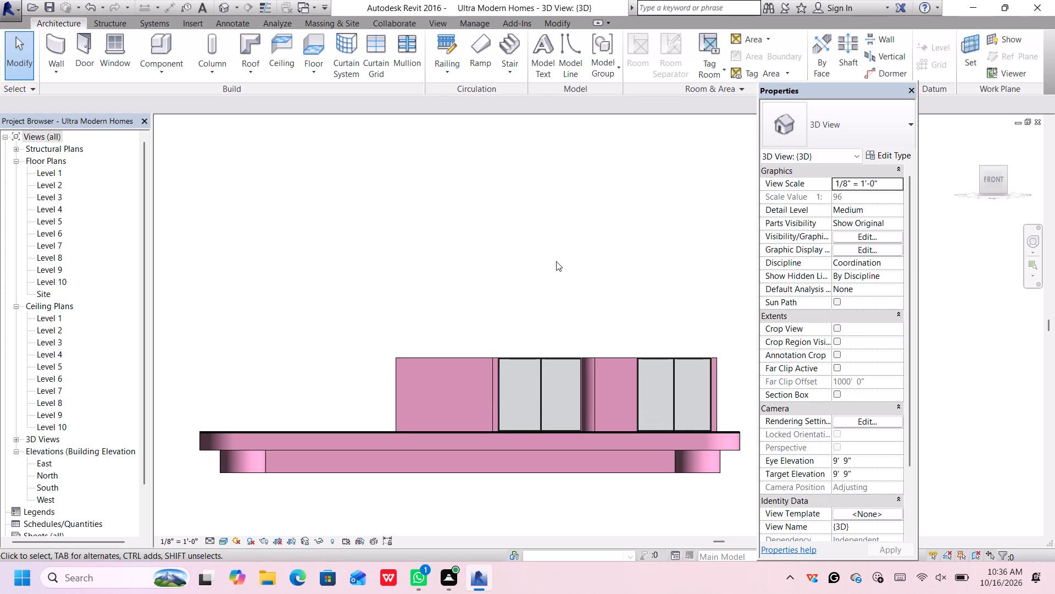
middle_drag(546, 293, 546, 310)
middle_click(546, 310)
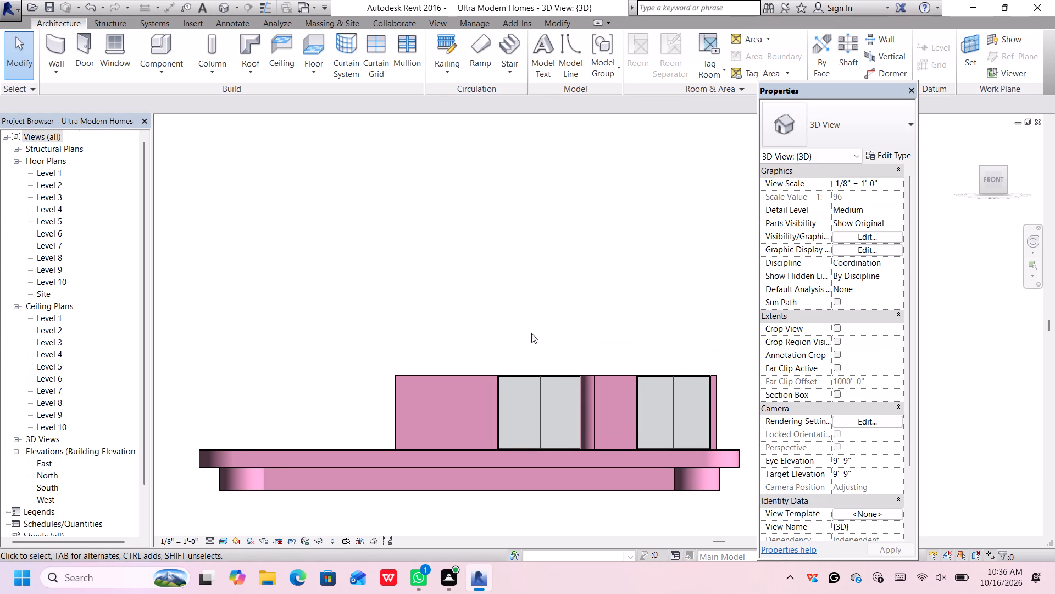
Edit the profile of the Generic - 7' wall and draw full-height vertical lines 3' 6" in from each end.
click(457, 376)
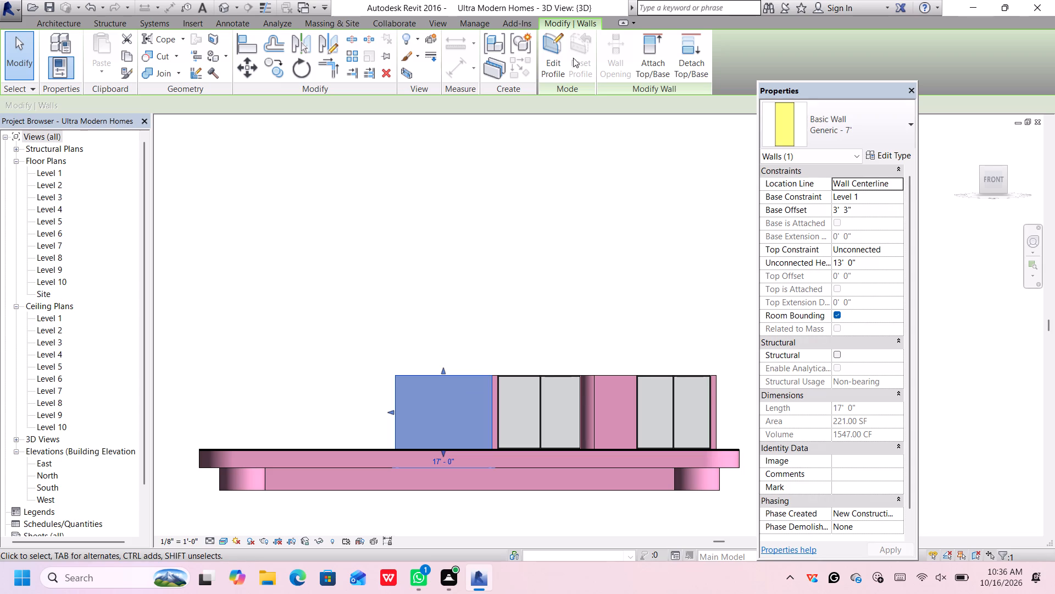
click(562, 47)
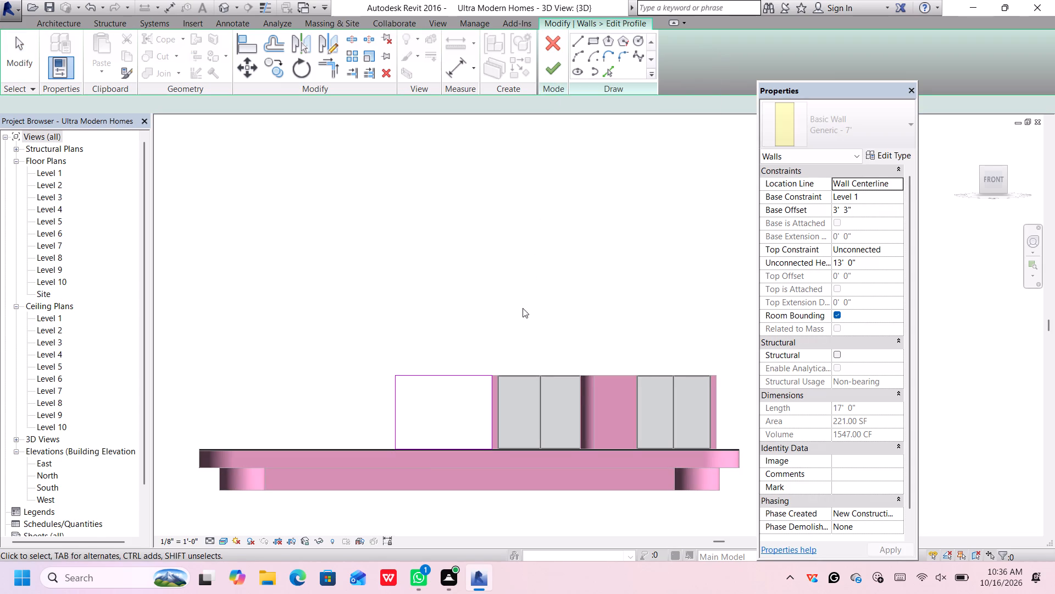
middle_drag(525, 329, 519, 290)
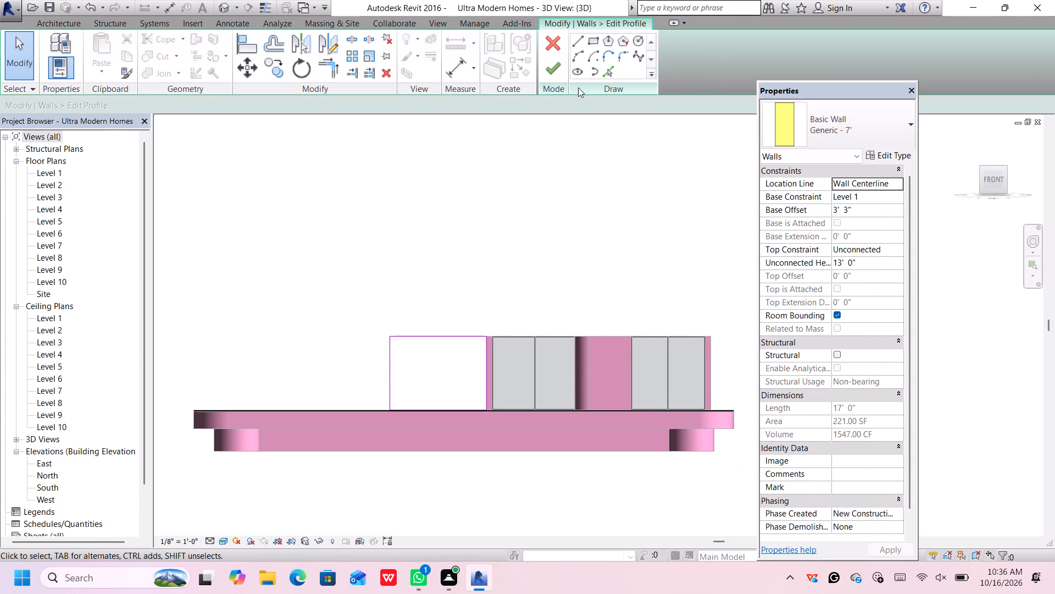
click(577, 40)
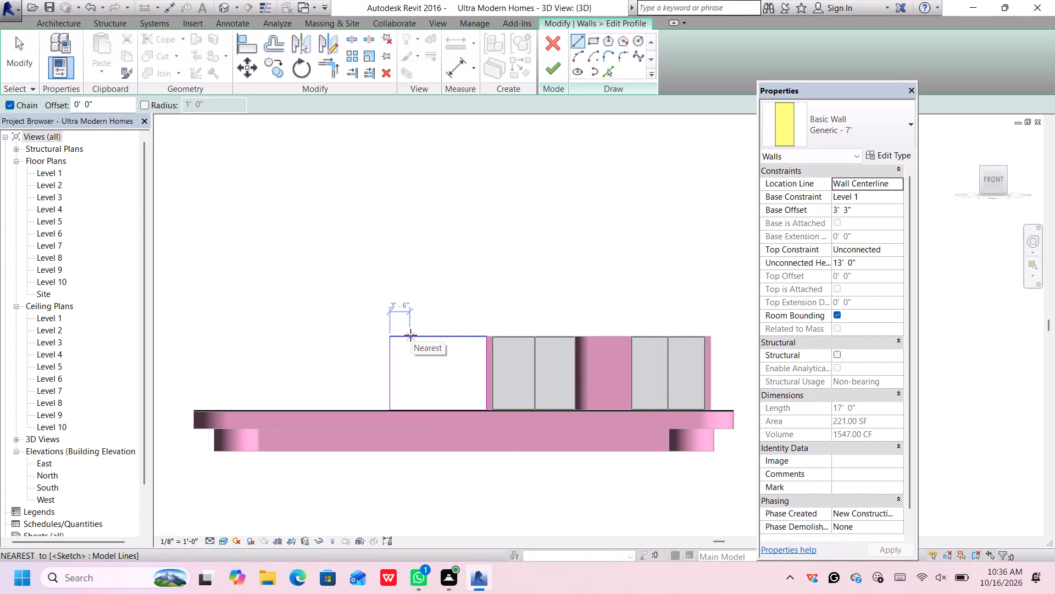
click(410, 335)
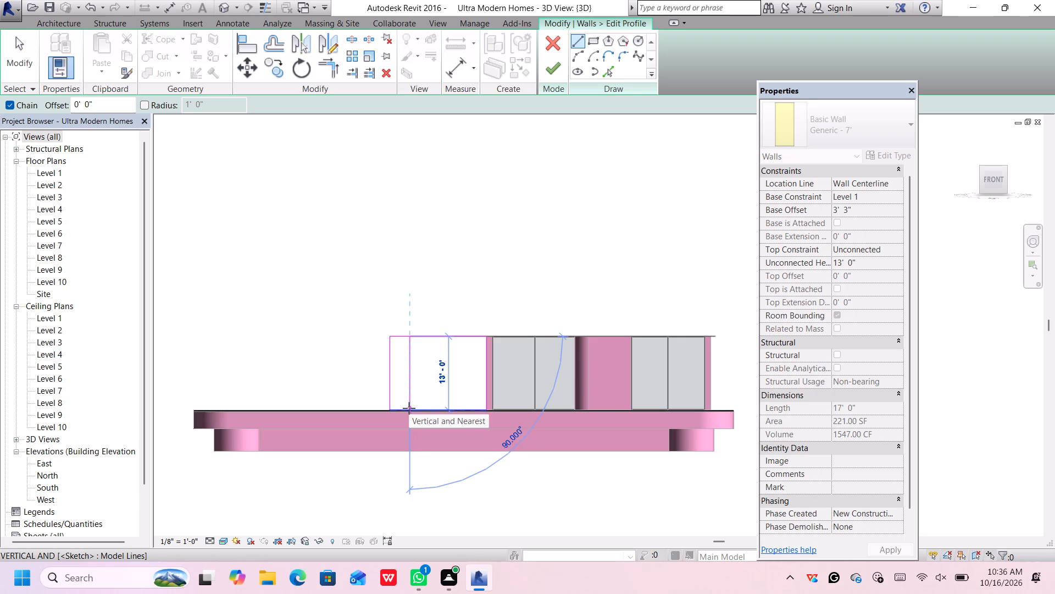
scroll(409, 408, up, 5)
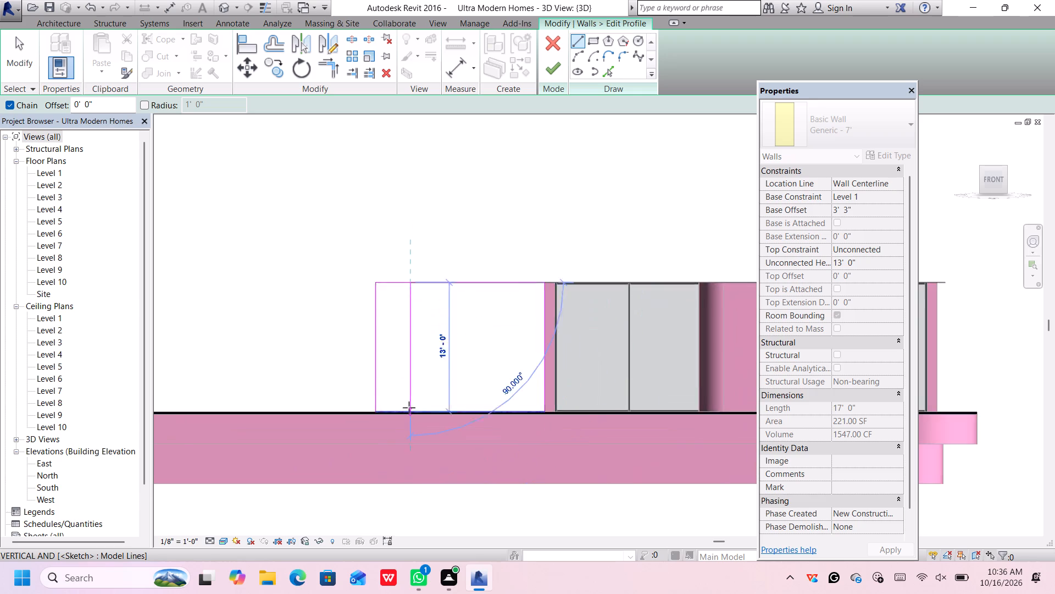
click(410, 412)
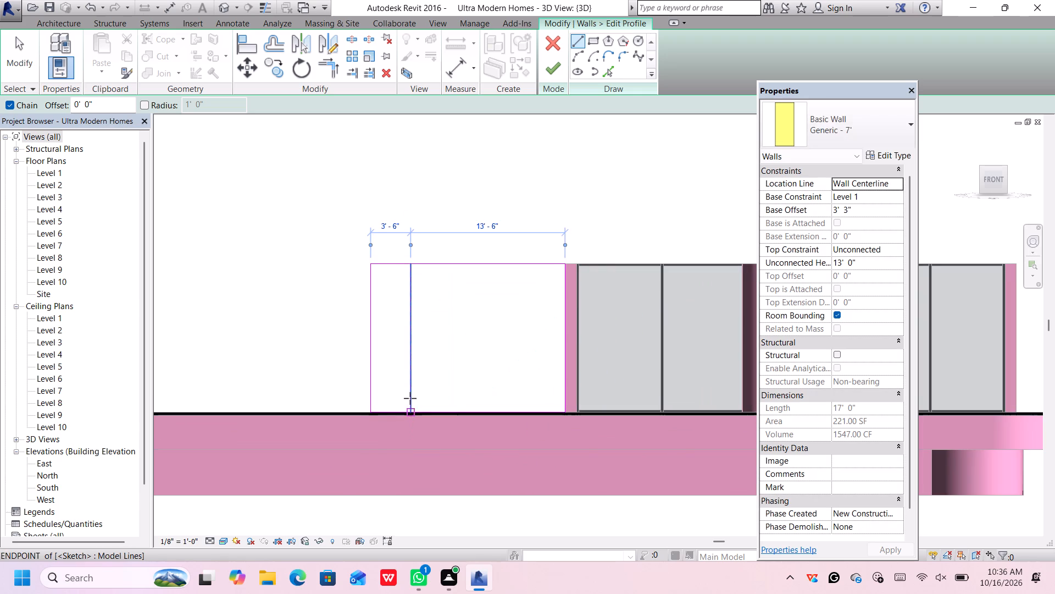
click(526, 265)
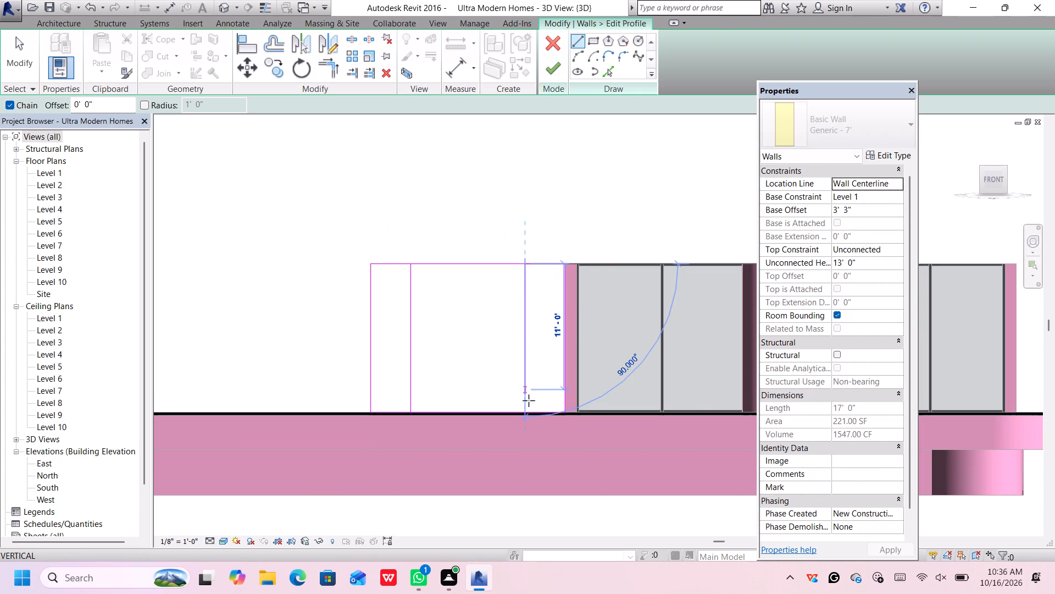
click(526, 414)
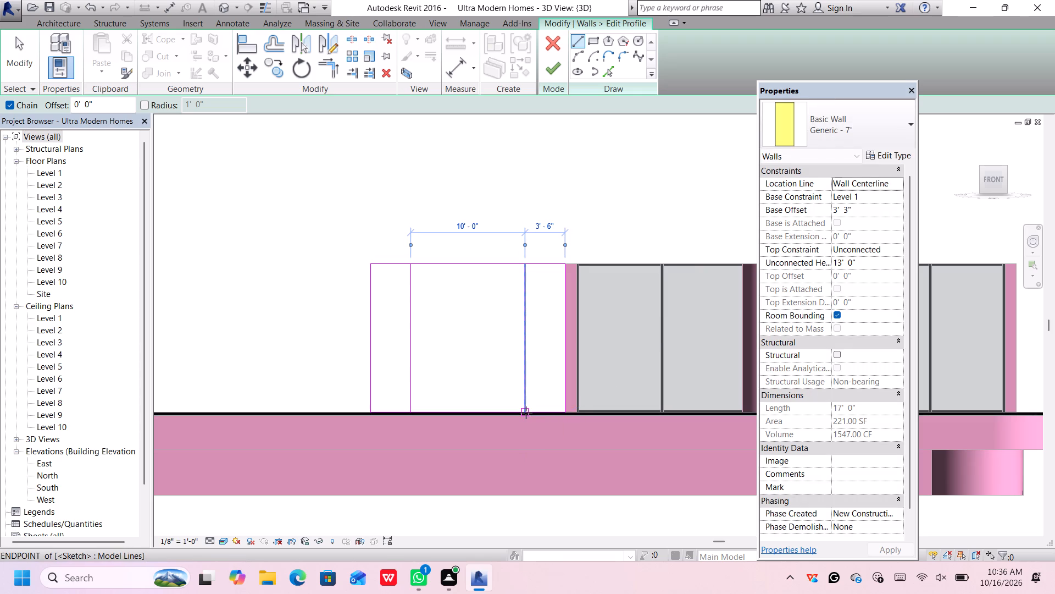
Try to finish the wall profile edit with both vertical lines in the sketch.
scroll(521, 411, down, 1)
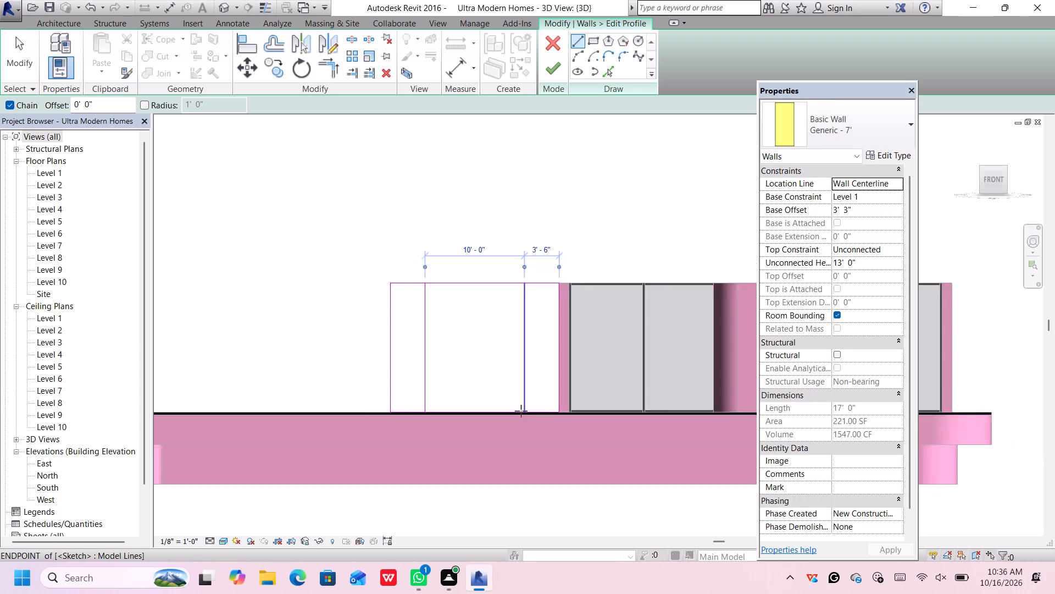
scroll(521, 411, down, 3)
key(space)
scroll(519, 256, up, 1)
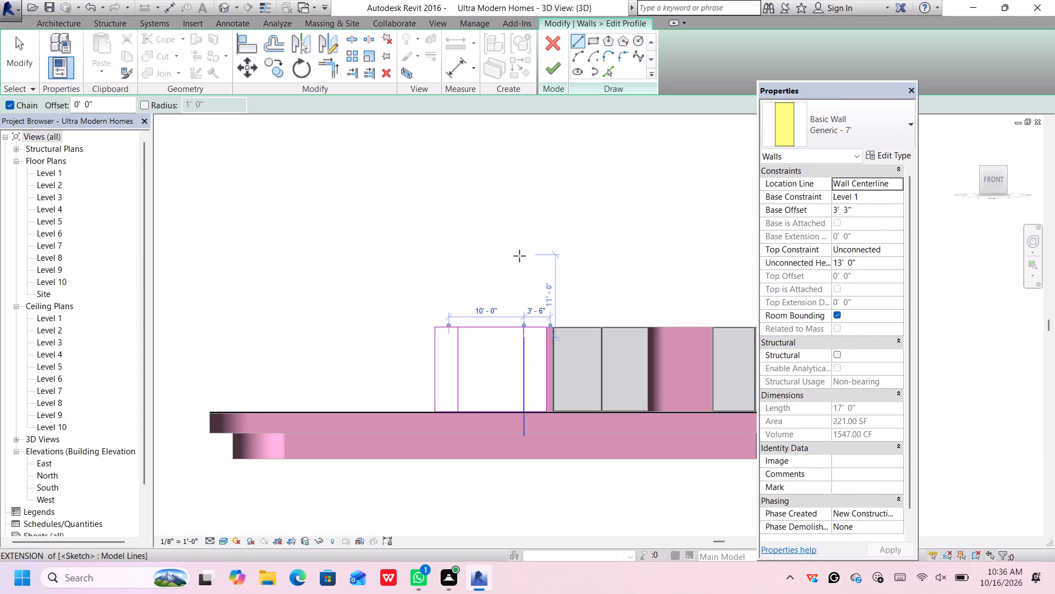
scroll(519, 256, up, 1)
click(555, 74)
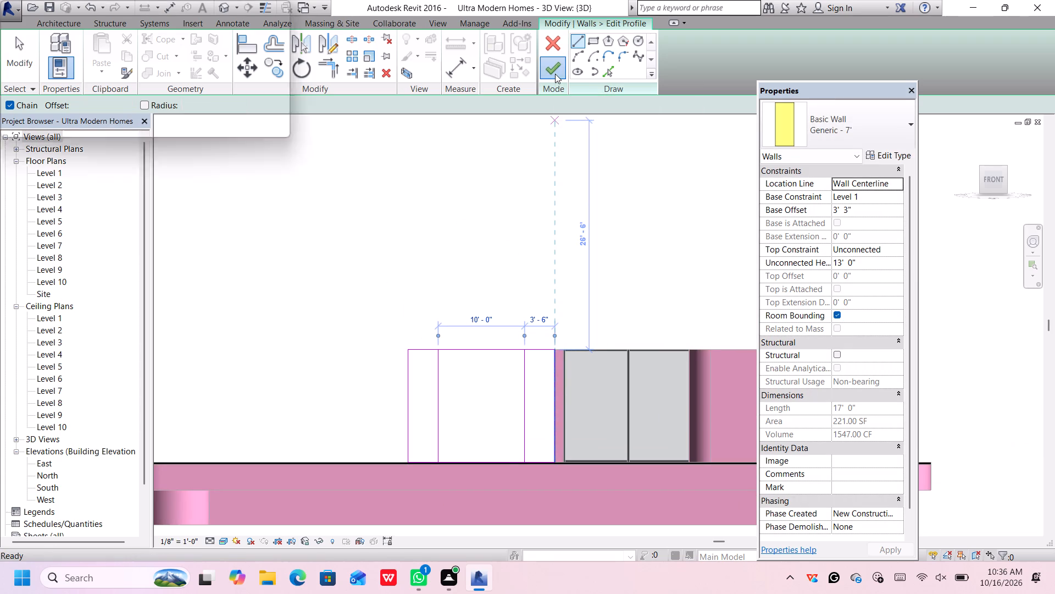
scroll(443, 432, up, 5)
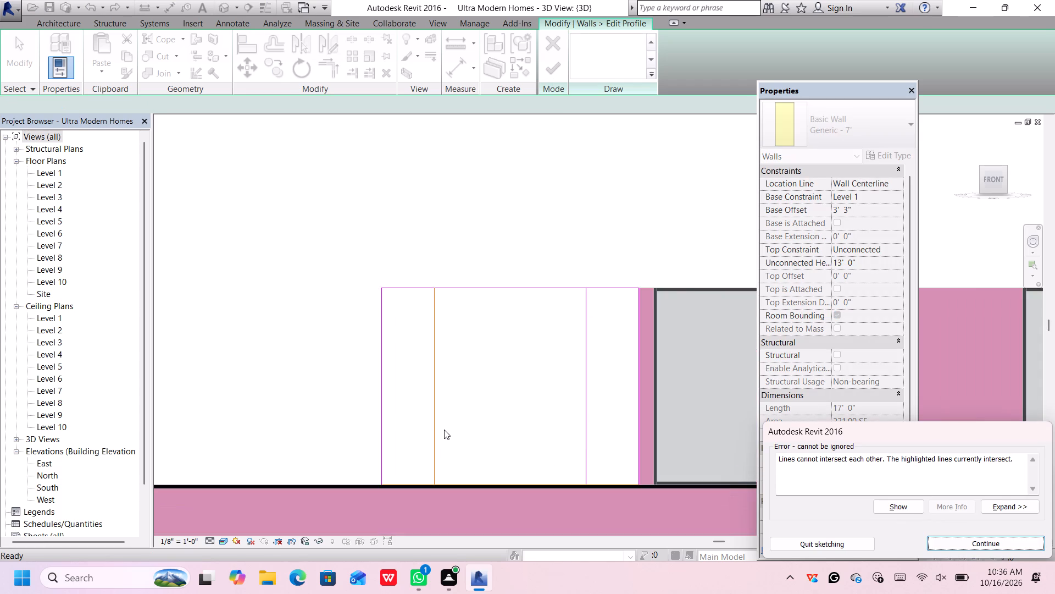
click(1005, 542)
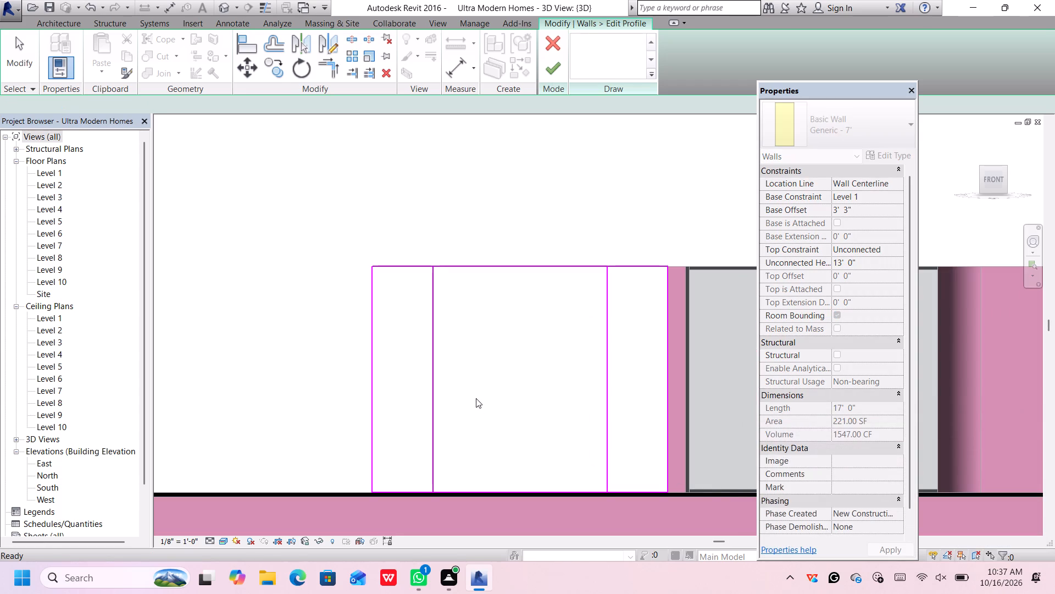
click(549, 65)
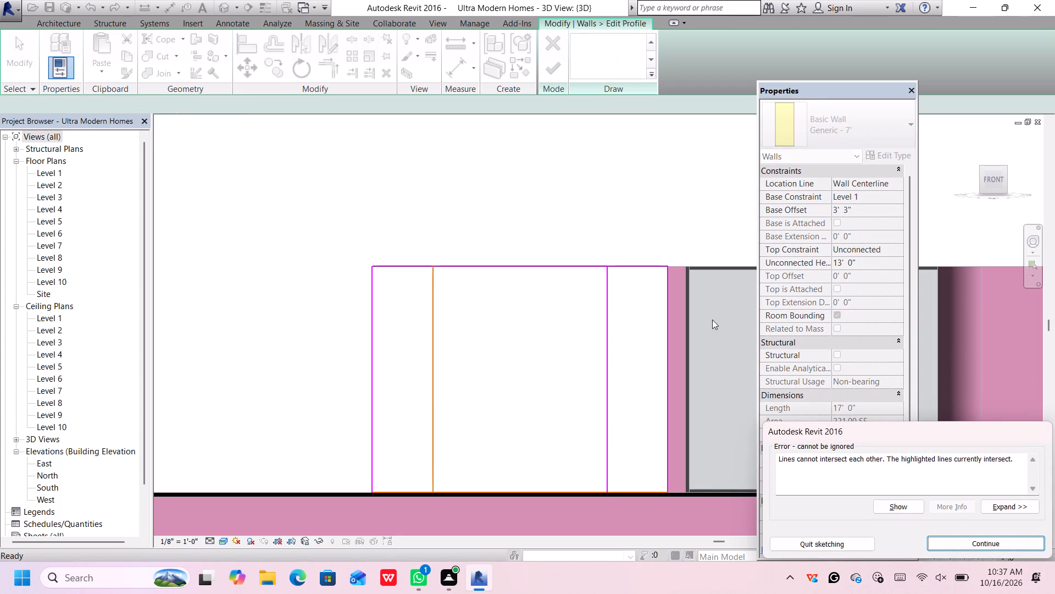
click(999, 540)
Delete the vertical profile line farther from the storefront glazing.
scroll(413, 497, up, 3)
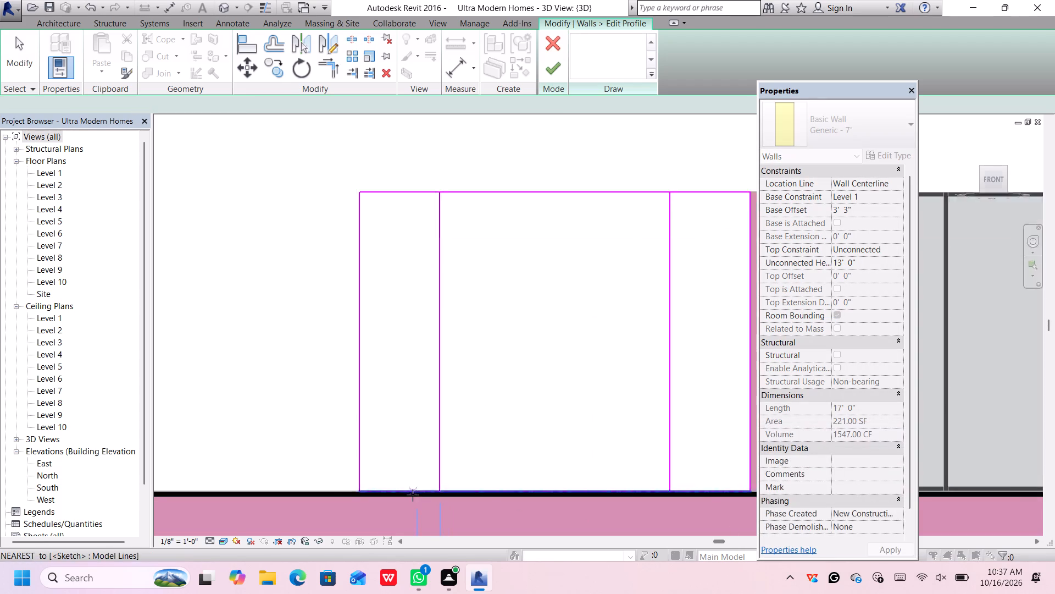
scroll(413, 495, up, 3)
scroll(469, 468, up, 9)
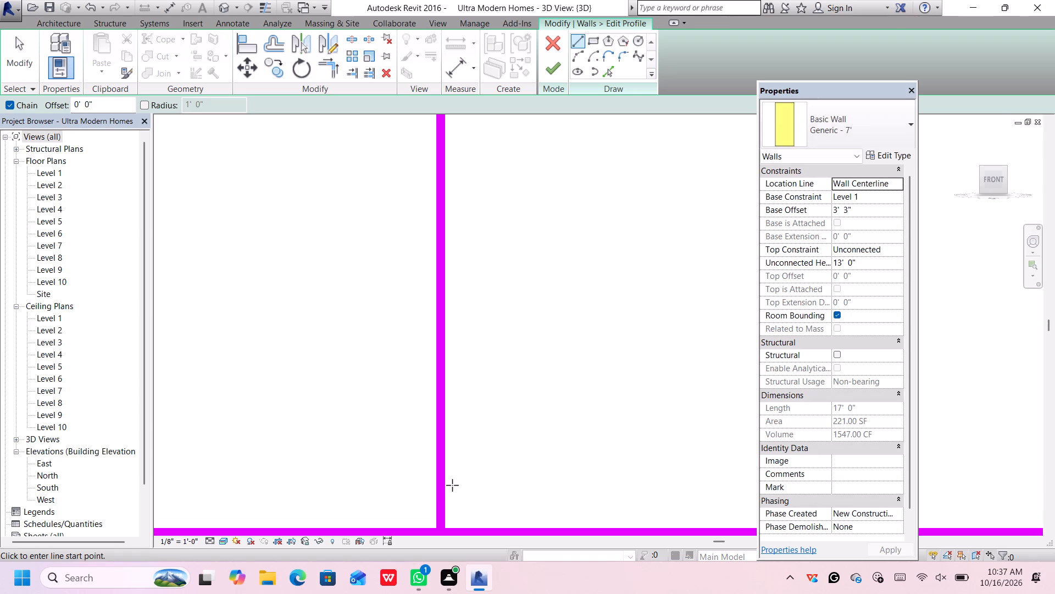
key(Escape)
click(439, 490)
scroll(442, 490, down, 8)
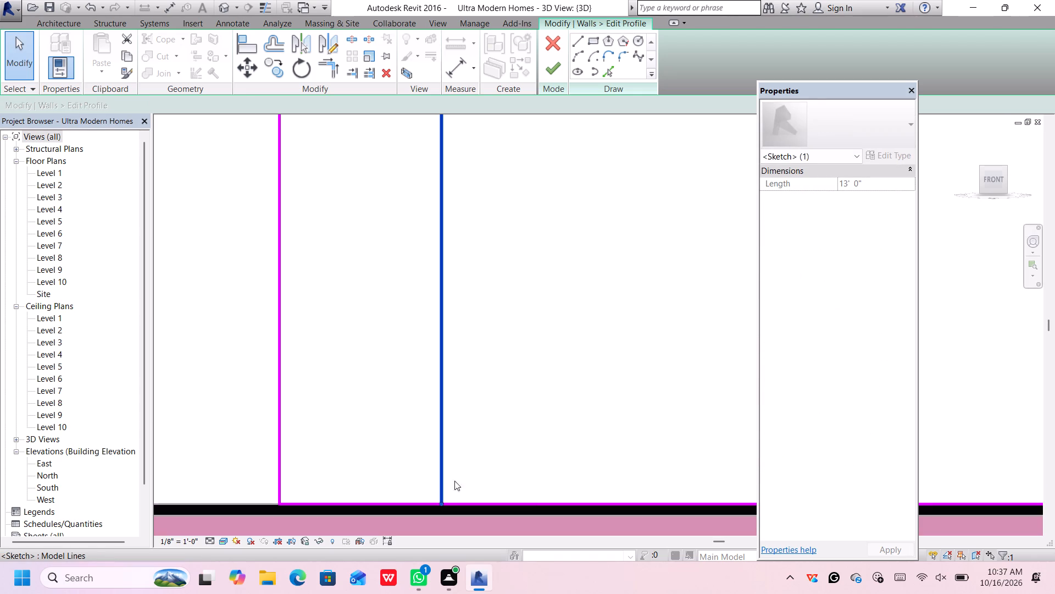
scroll(463, 473, down, 6)
middle_drag(510, 388, 508, 402)
middle_click(508, 401)
middle_drag(507, 394, 498, 383)
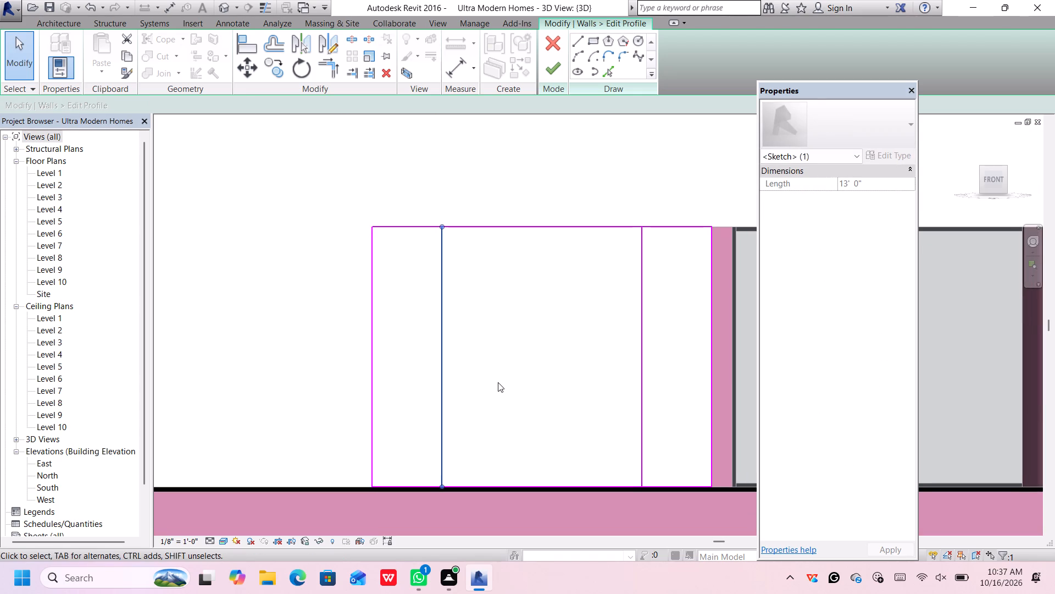
key(Delete)
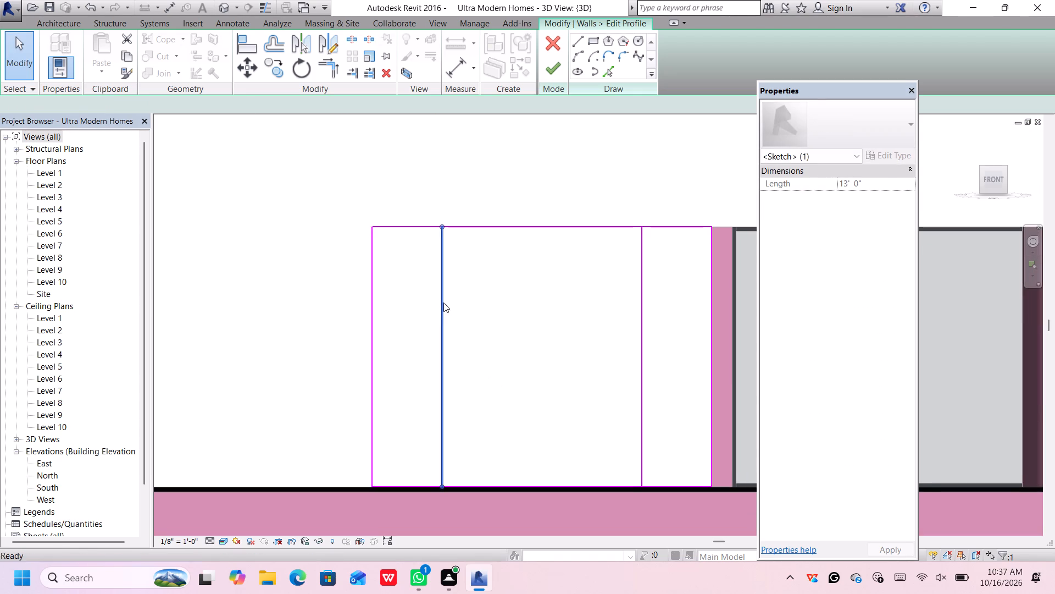
Redraw the 13' vertical line 3' 6" in from the wall's outer end, ending on the bottom edge, and try finishing the profile.
click(576, 38)
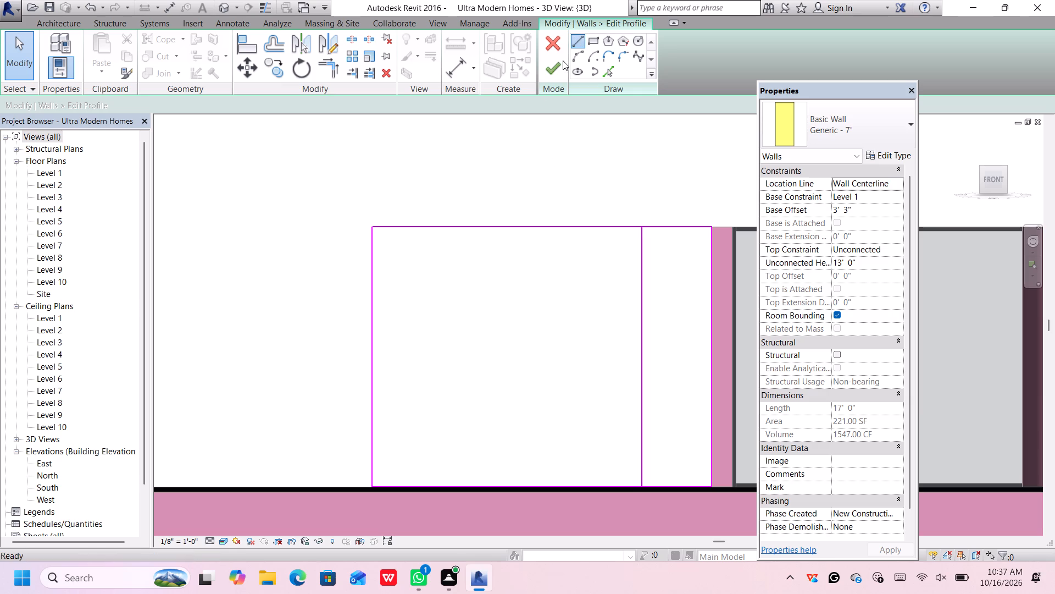
click(441, 226)
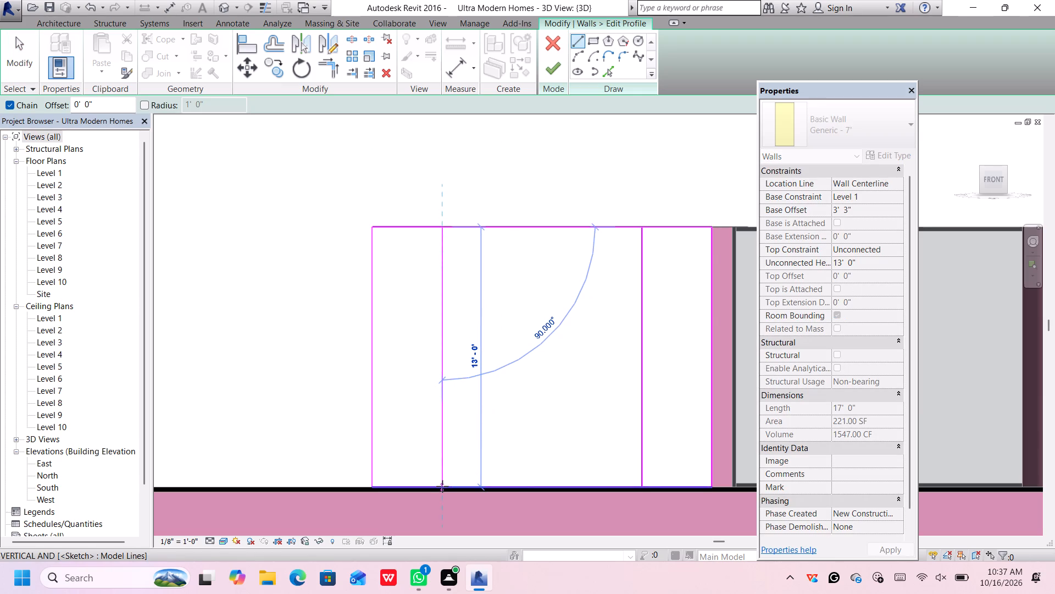
scroll(442, 487, up, 13)
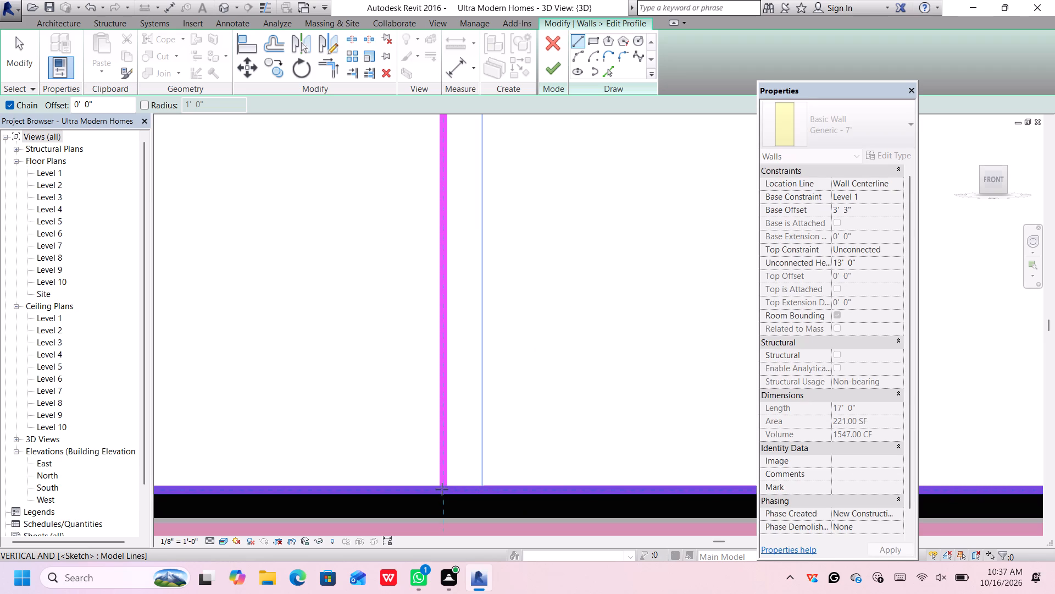
click(442, 489)
scroll(443, 489, down, 14)
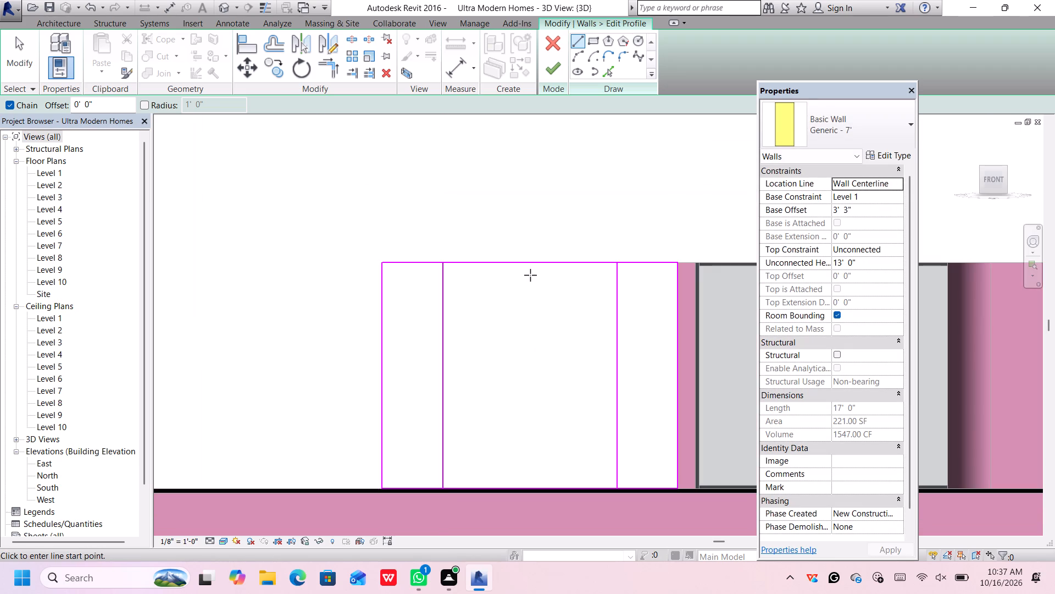
click(554, 67)
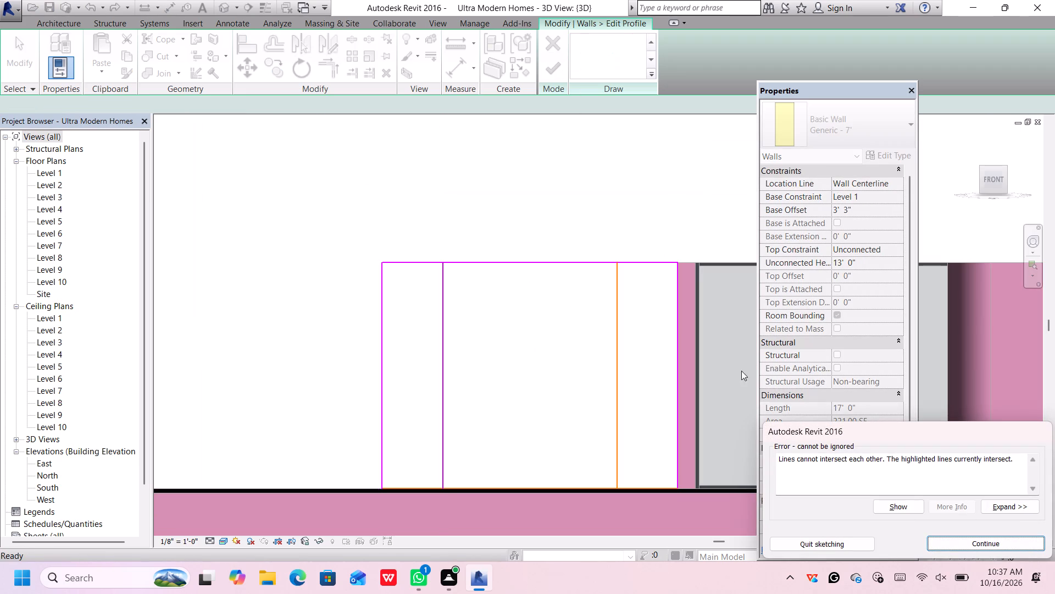
click(943, 541)
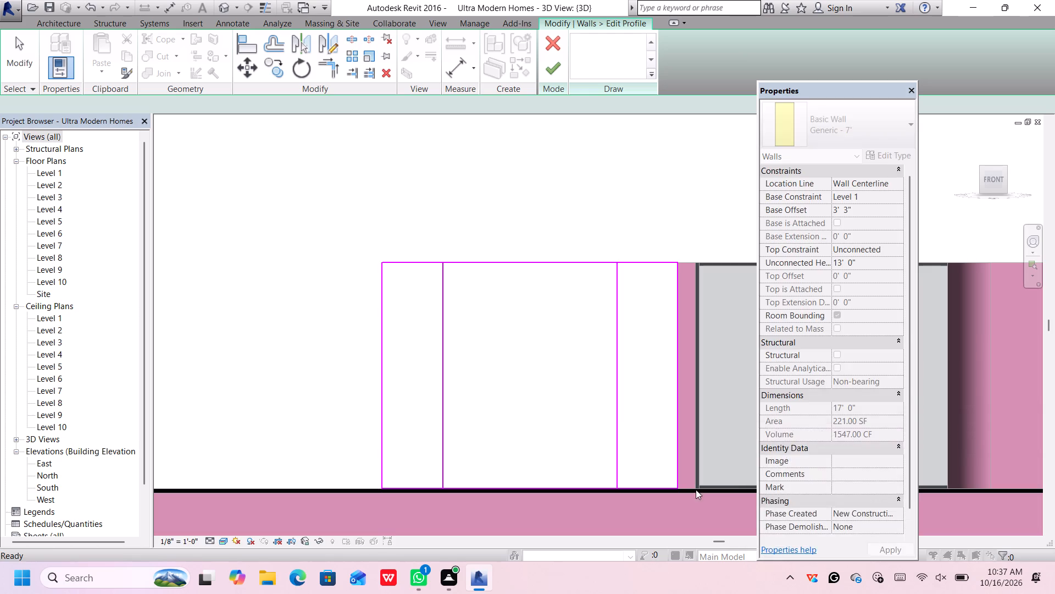
Delete the remaining inner vertical profile line nearest the storefront glazing.
scroll(621, 414, up, 1)
key(Escape)
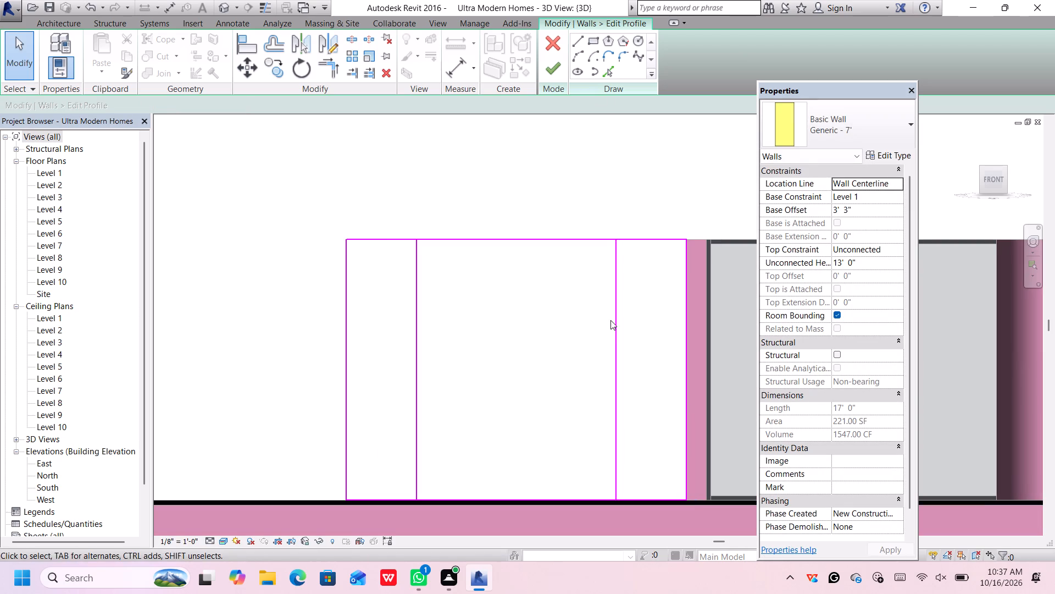
click(617, 334)
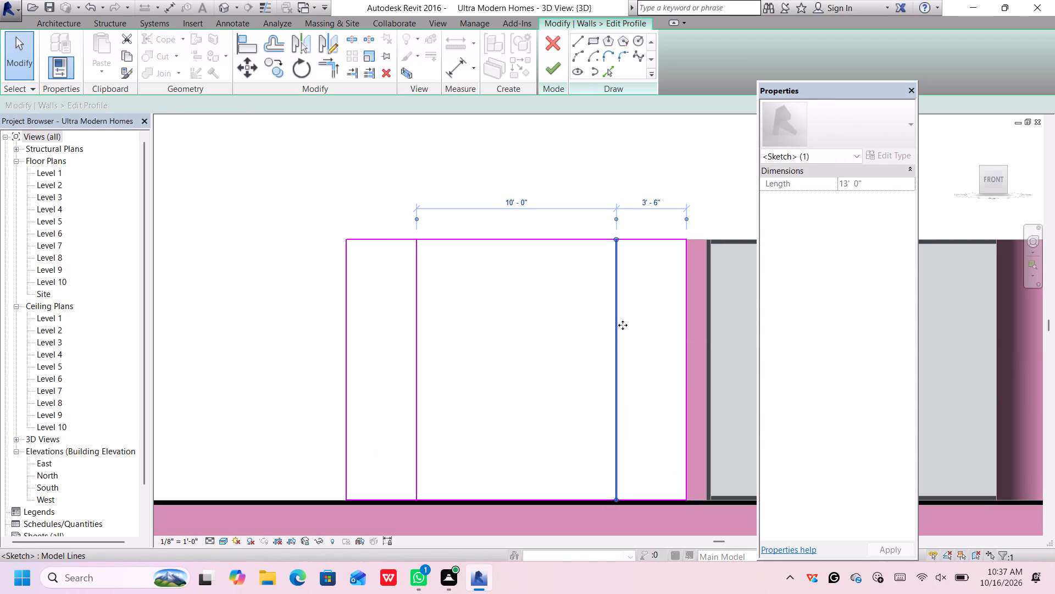
scroll(628, 460, up, 3)
scroll(625, 489, down, 2)
middle_drag(633, 394, 603, 393)
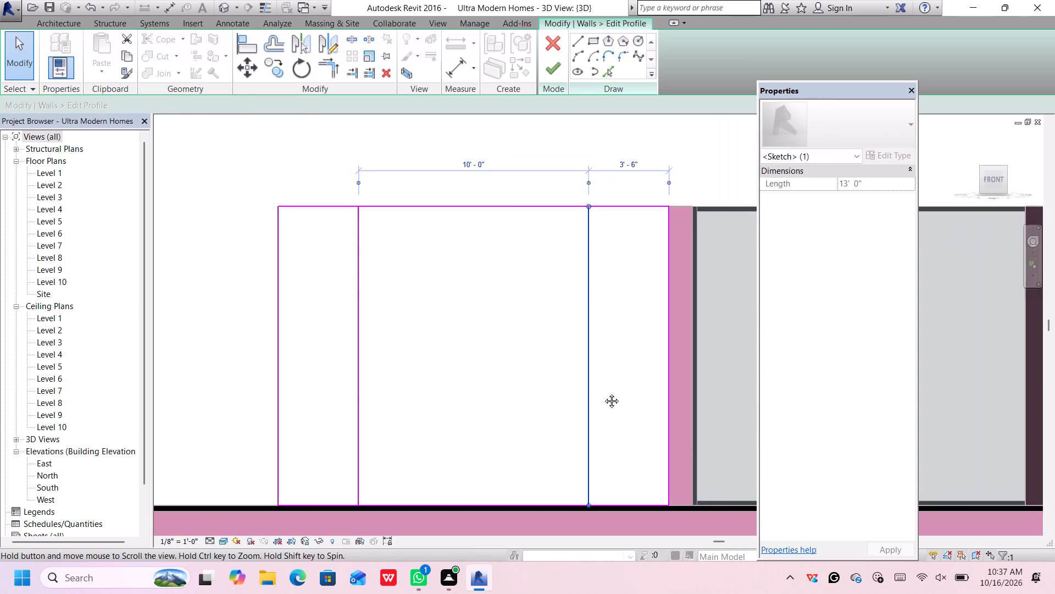
scroll(599, 393, up, 1)
middle_drag(603, 393, 598, 392)
key(Delete)
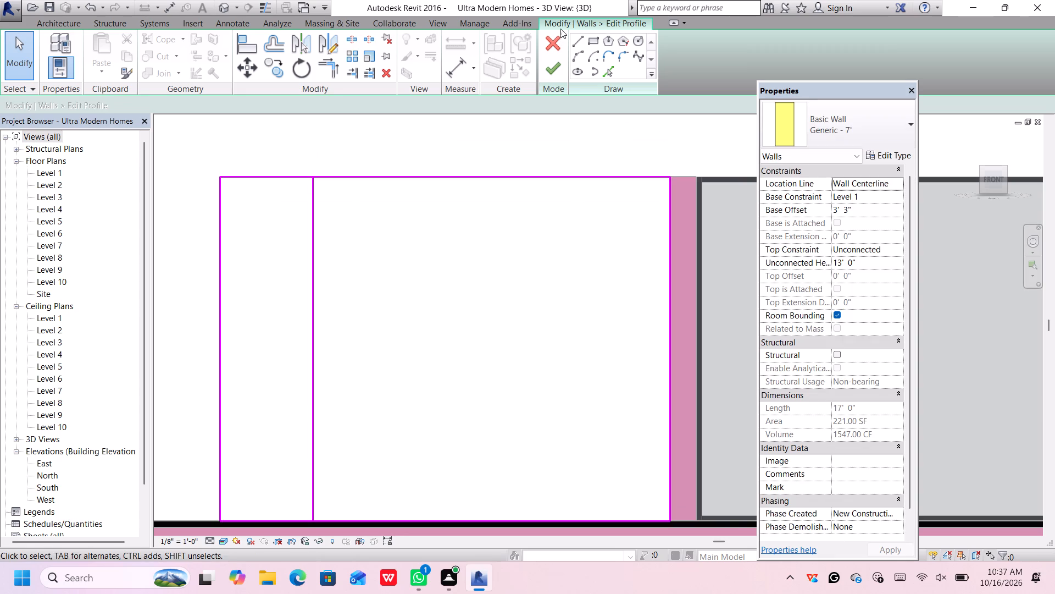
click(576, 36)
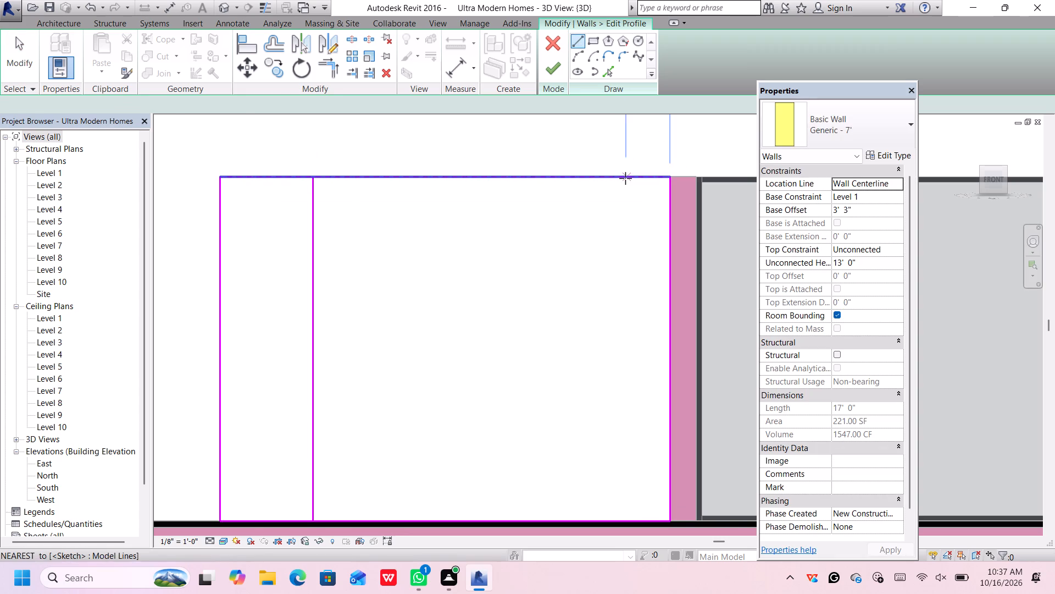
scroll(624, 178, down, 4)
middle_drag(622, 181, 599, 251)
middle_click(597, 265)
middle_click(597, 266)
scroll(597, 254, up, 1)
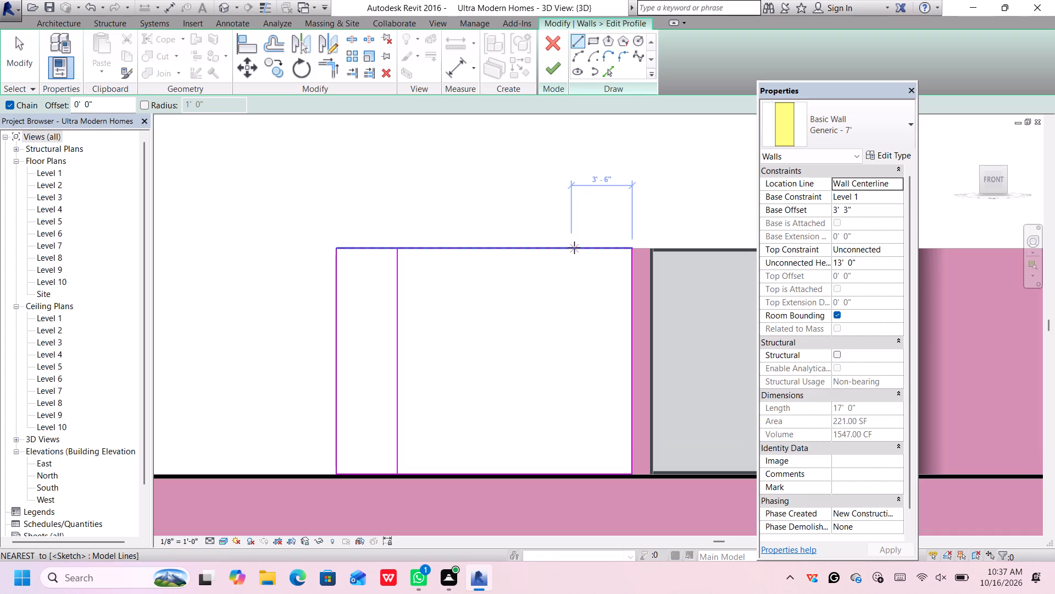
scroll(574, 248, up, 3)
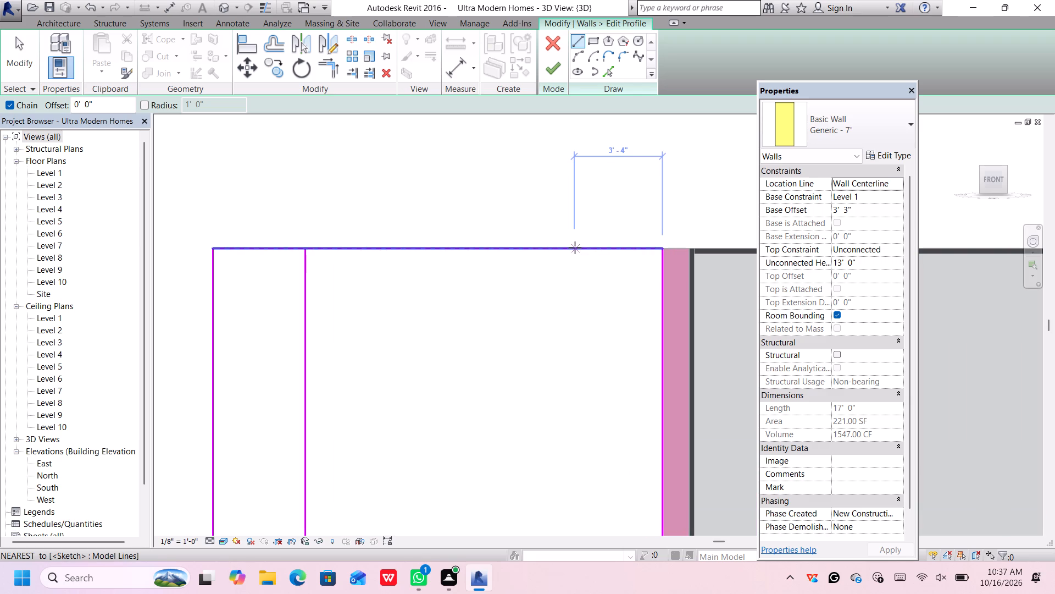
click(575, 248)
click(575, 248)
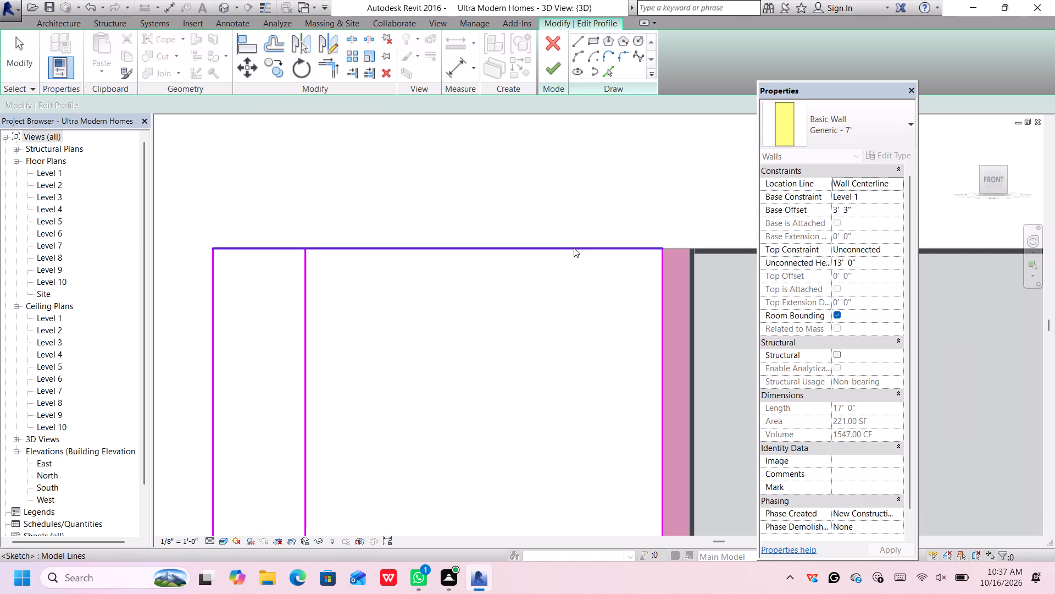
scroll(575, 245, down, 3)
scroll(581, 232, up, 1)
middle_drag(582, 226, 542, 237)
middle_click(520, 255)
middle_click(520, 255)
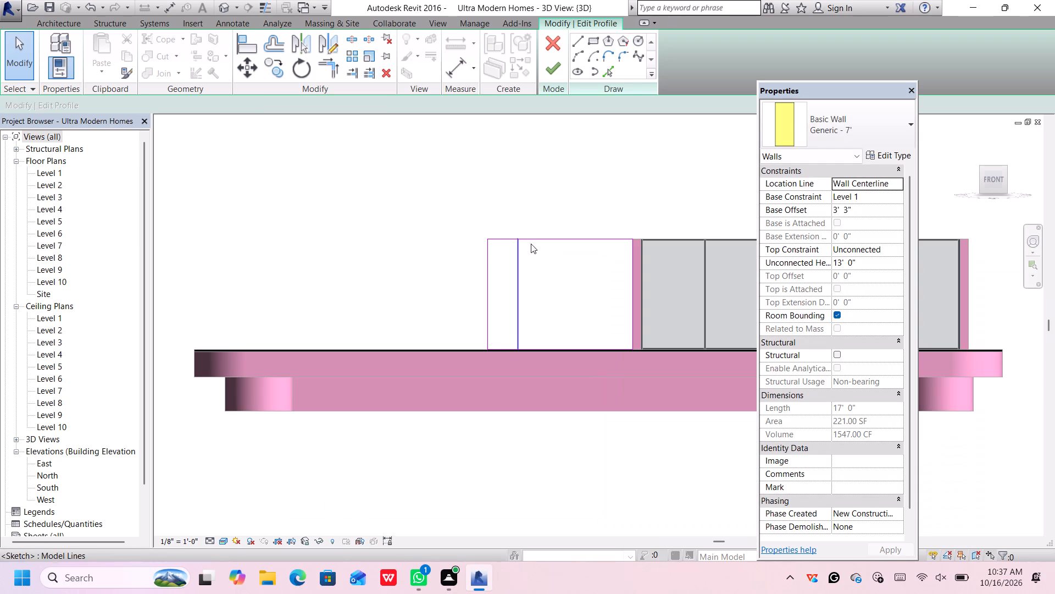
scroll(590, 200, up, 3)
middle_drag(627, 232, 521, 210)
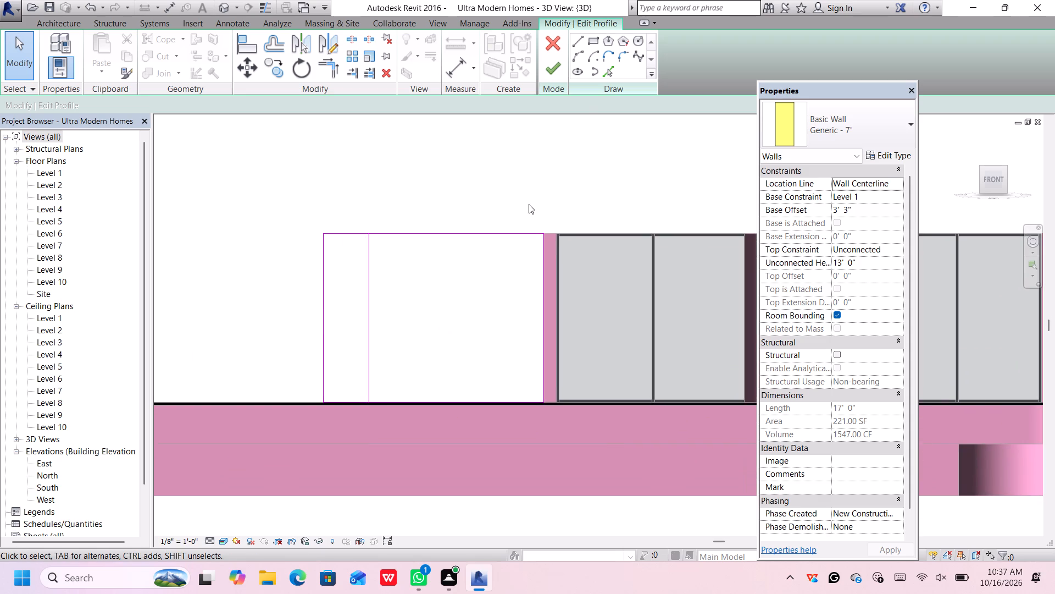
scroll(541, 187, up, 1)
Draw a 13' vertical profile line 3' 6" in from the wall's storefront-side edge, running from the top edge to the bottom edge.
click(578, 36)
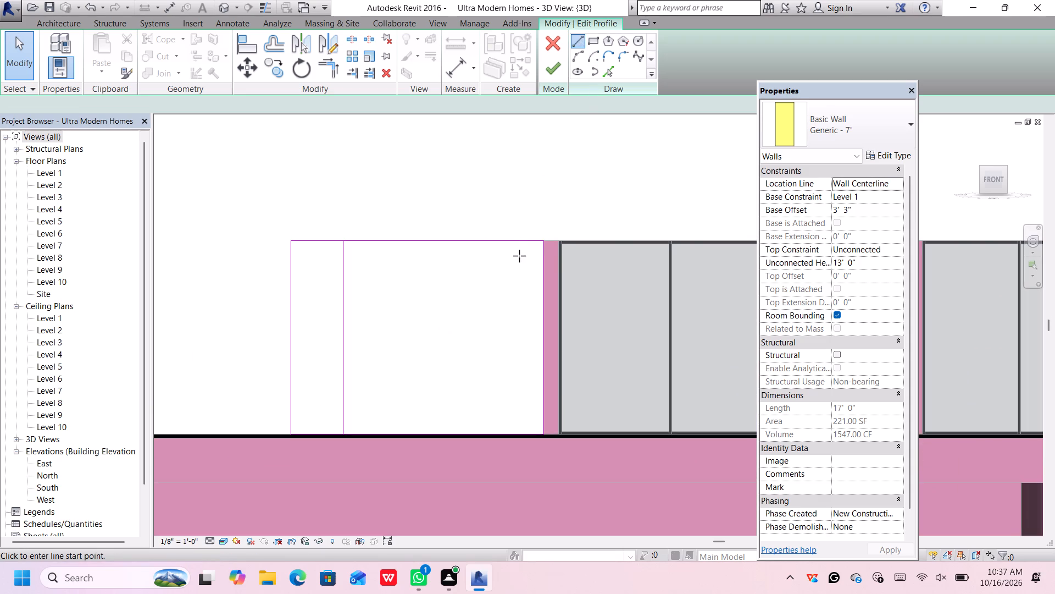
scroll(519, 252, up, 2)
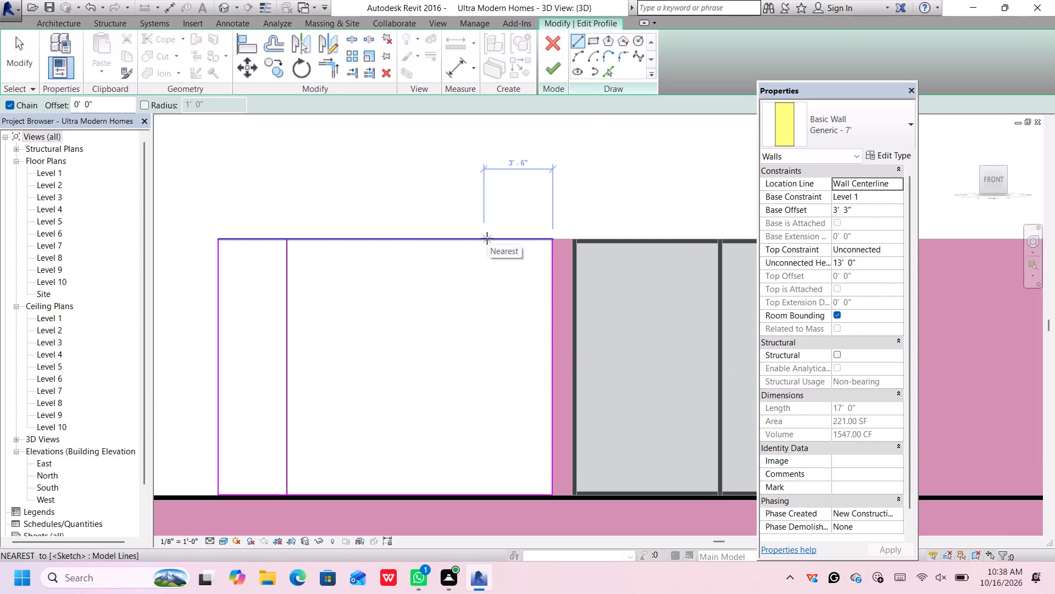
click(482, 243)
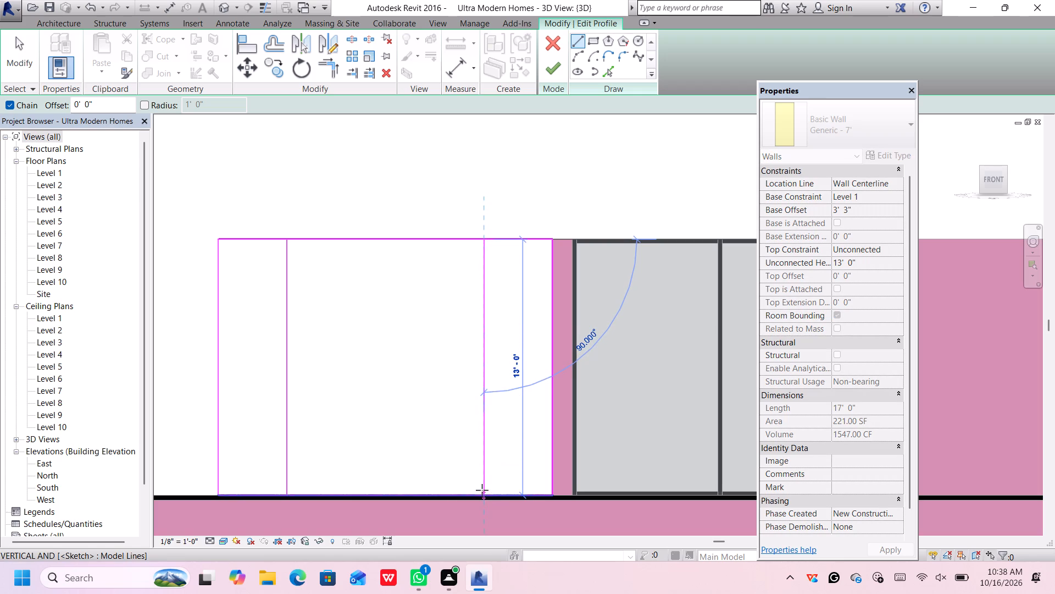
scroll(484, 499, up, 7)
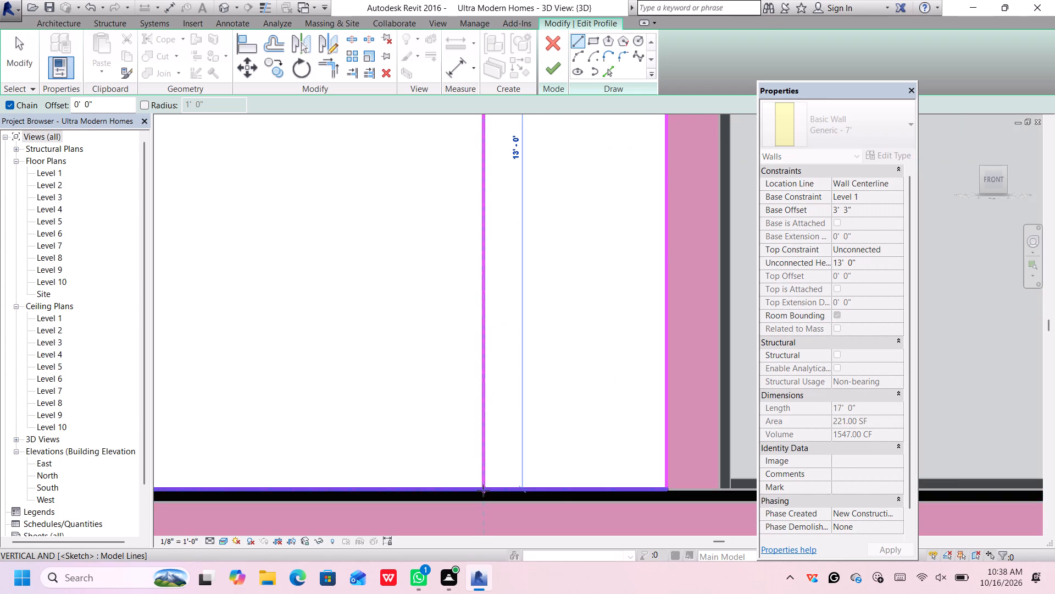
click(483, 489)
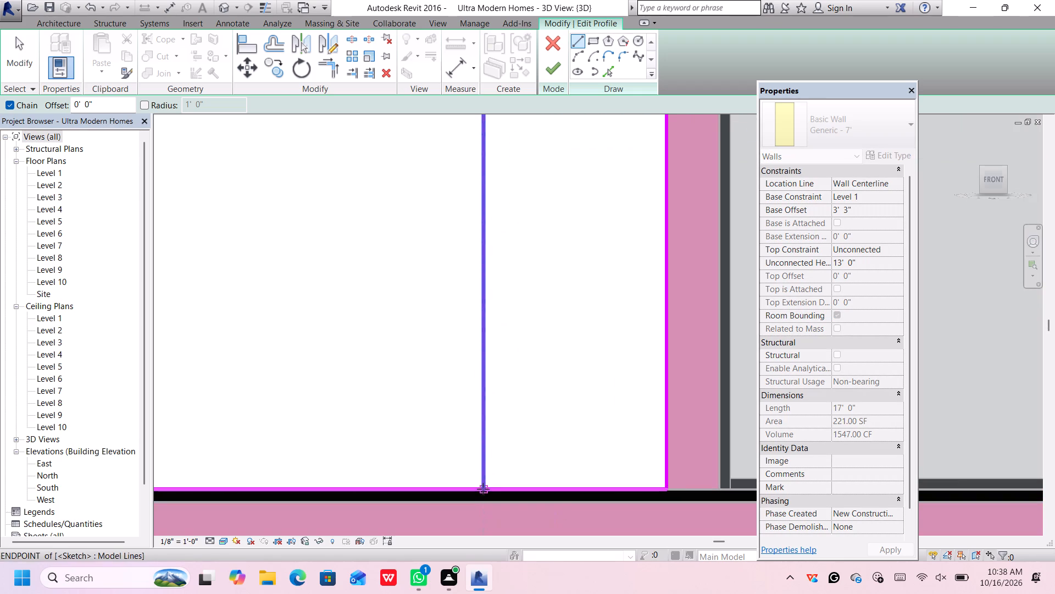
scroll(491, 467, down, 11)
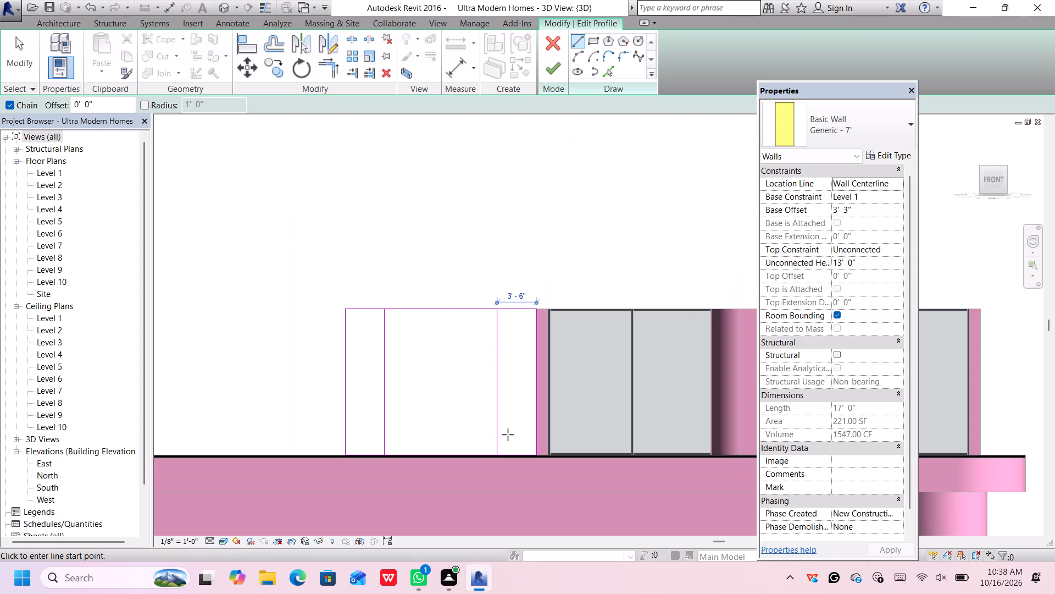
key(Escape)
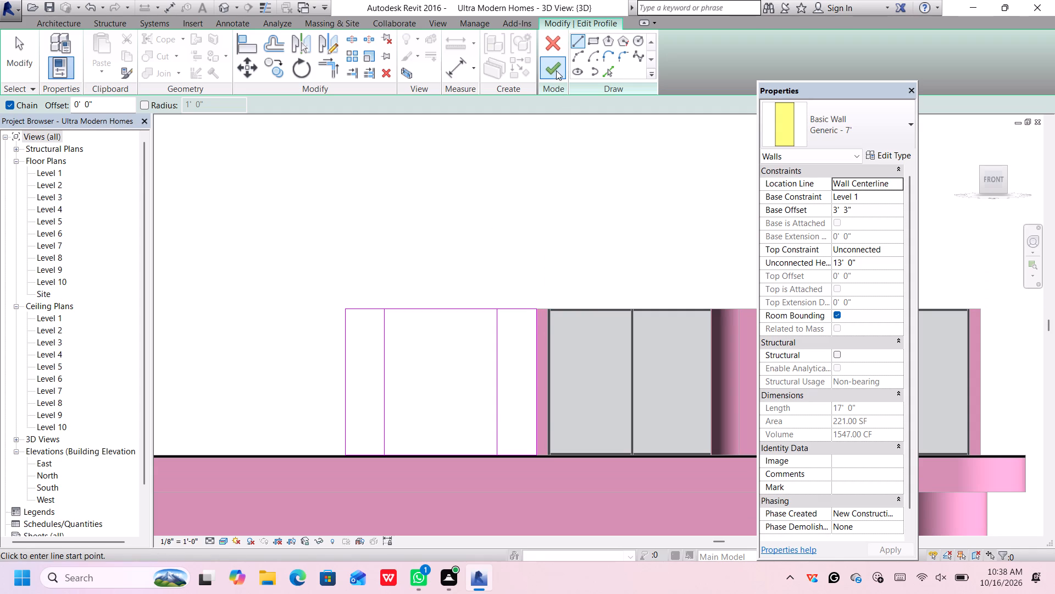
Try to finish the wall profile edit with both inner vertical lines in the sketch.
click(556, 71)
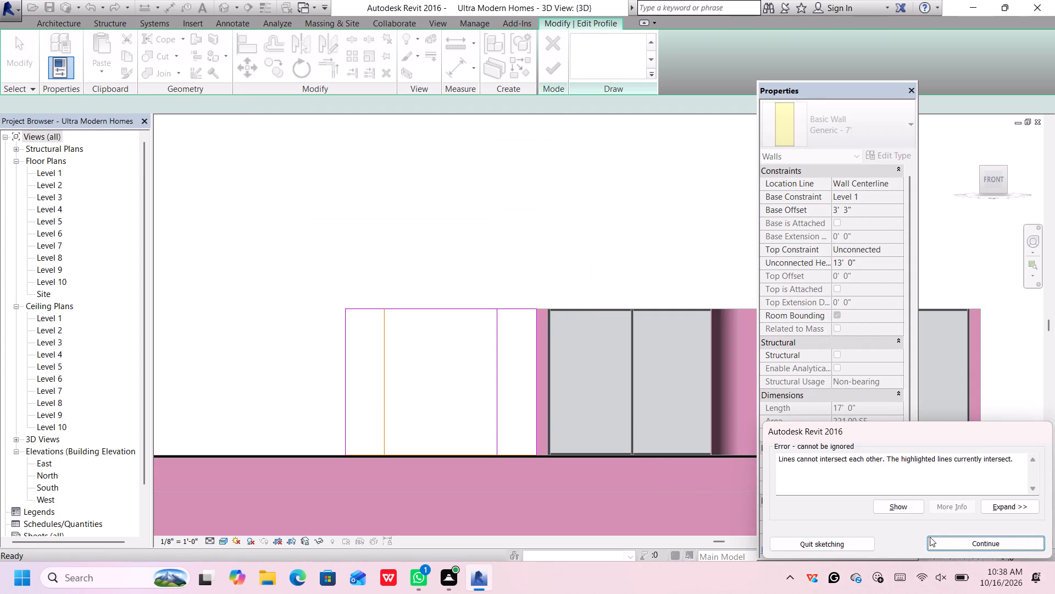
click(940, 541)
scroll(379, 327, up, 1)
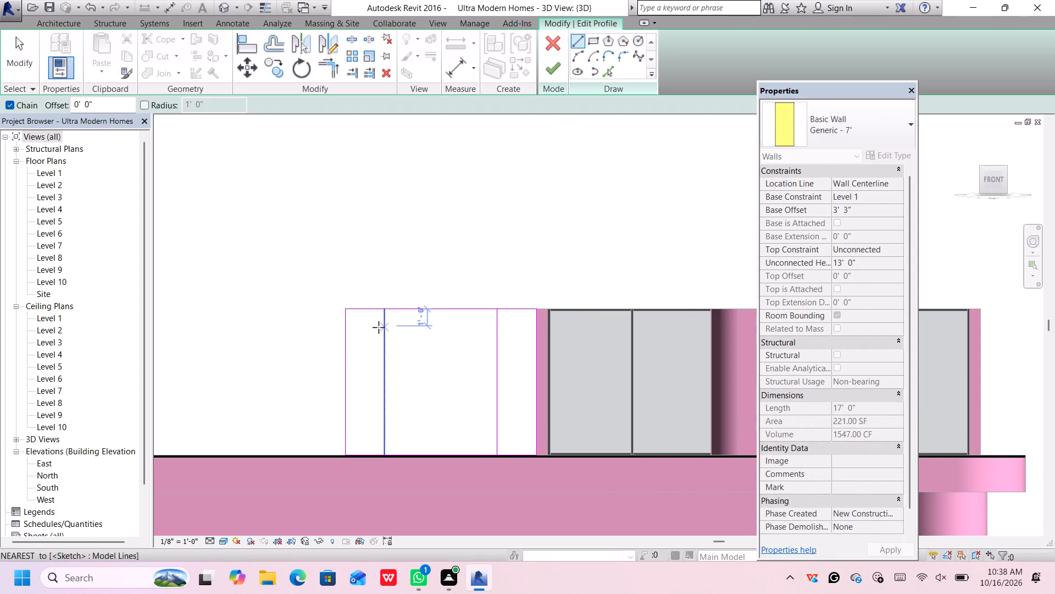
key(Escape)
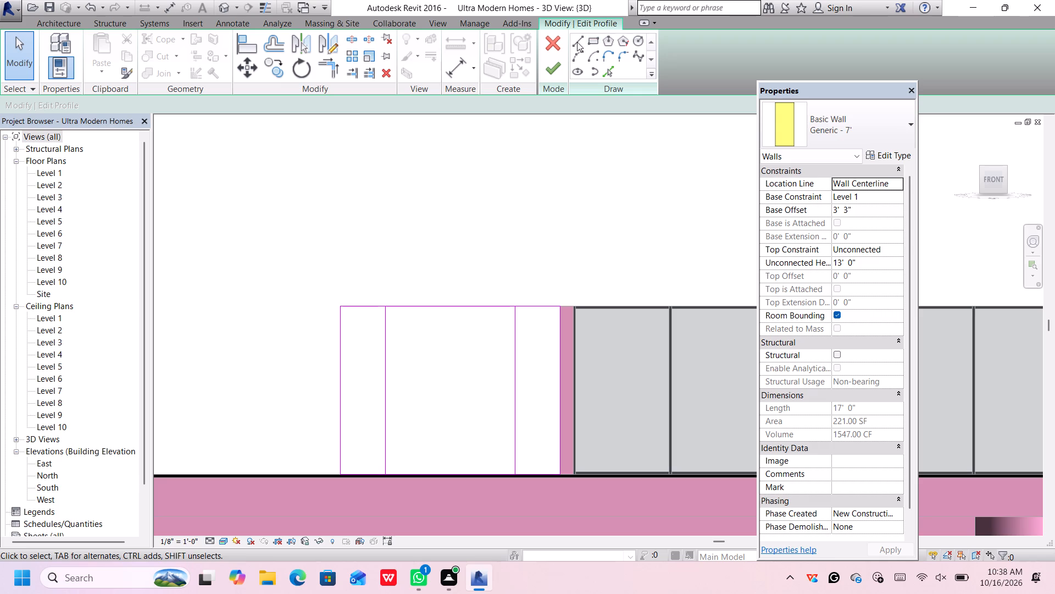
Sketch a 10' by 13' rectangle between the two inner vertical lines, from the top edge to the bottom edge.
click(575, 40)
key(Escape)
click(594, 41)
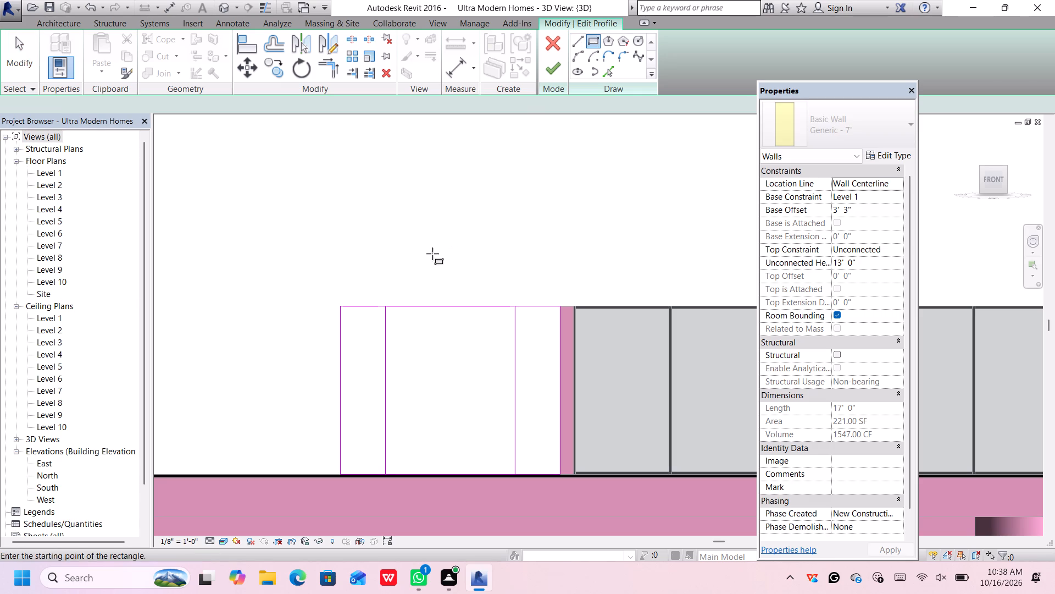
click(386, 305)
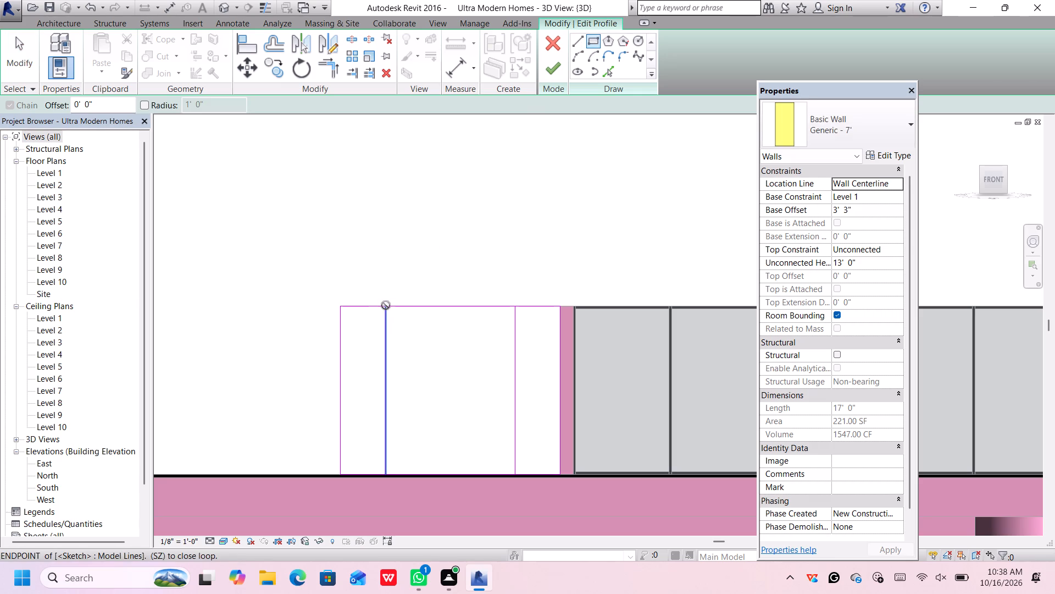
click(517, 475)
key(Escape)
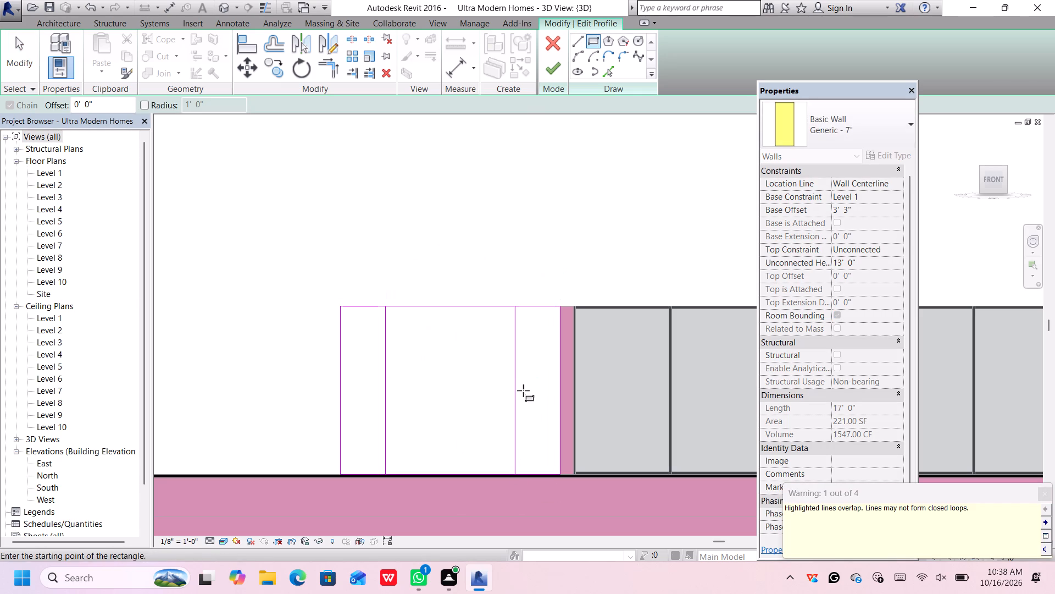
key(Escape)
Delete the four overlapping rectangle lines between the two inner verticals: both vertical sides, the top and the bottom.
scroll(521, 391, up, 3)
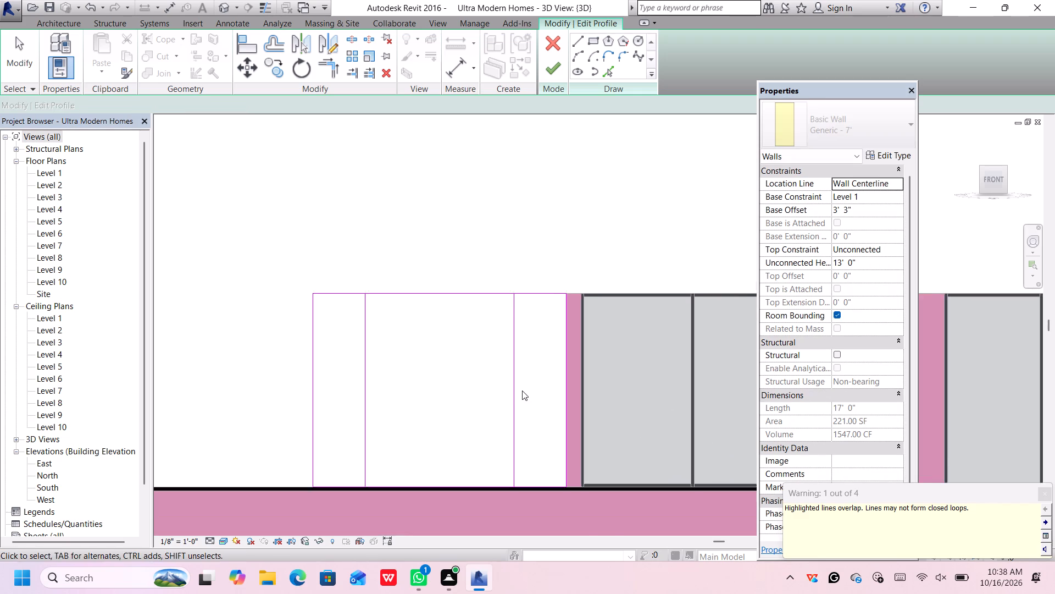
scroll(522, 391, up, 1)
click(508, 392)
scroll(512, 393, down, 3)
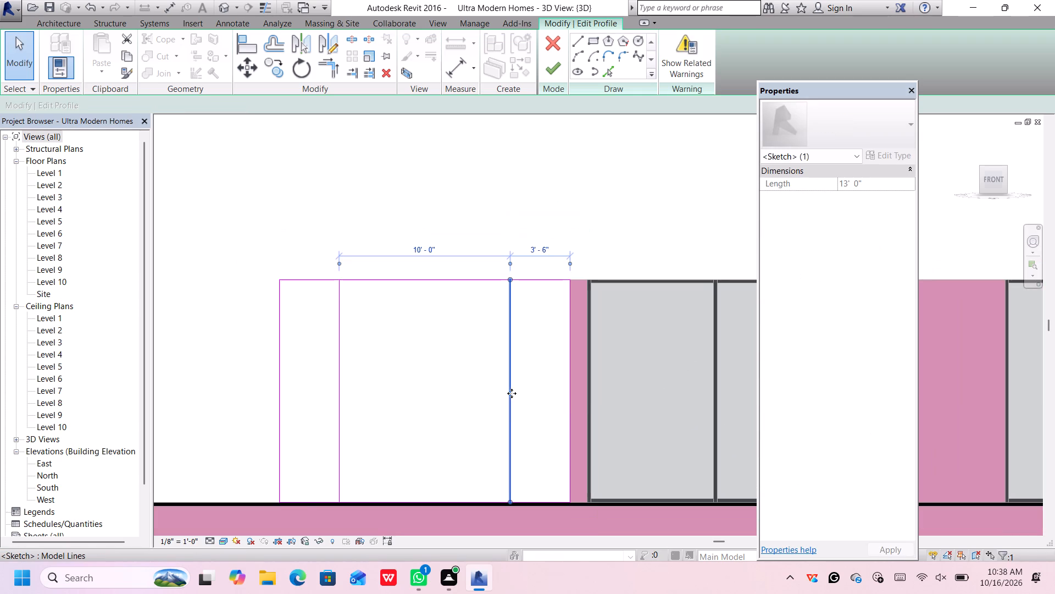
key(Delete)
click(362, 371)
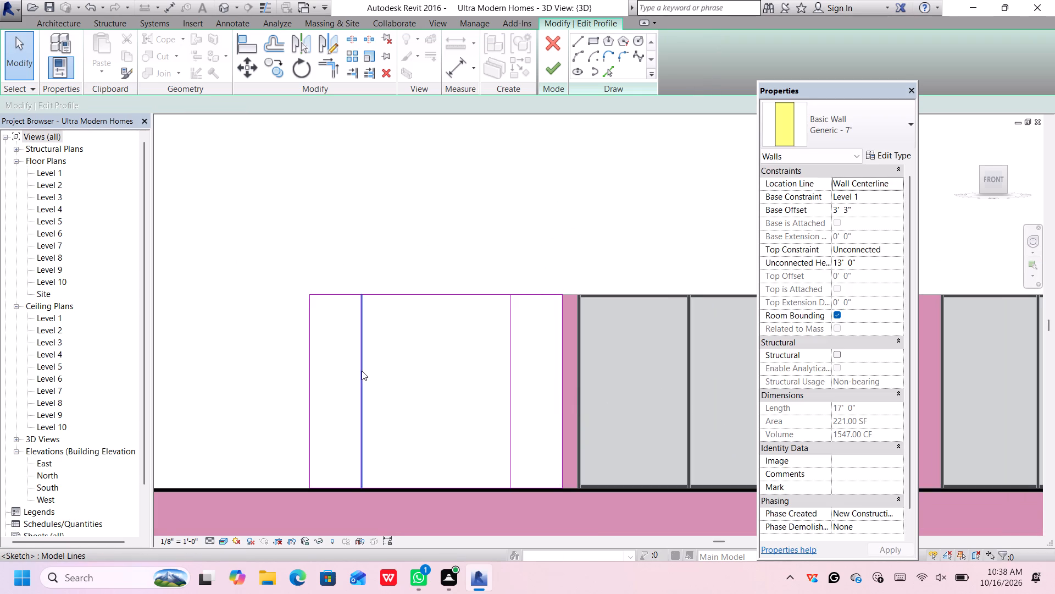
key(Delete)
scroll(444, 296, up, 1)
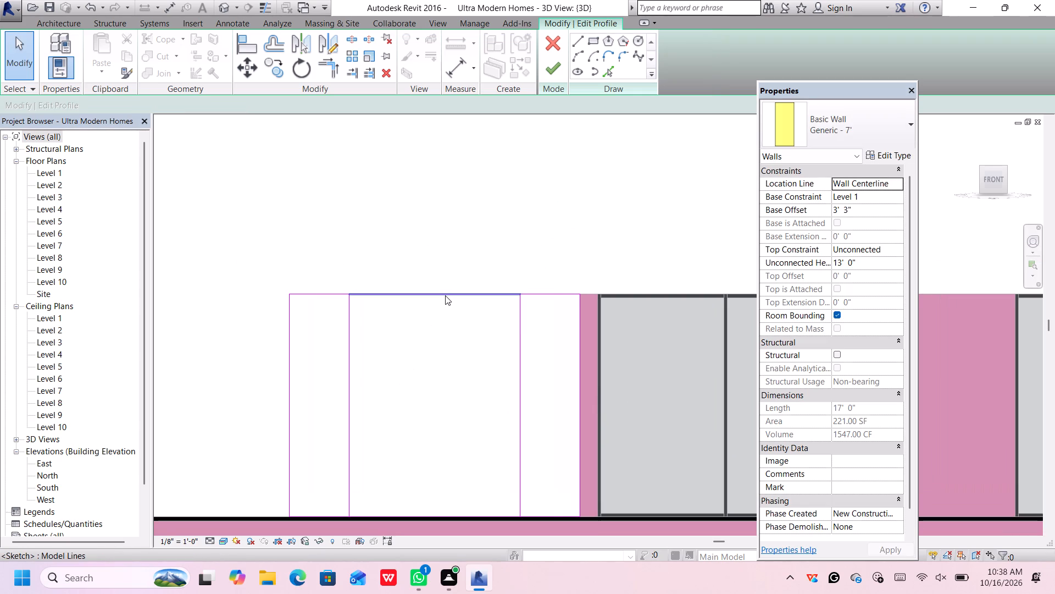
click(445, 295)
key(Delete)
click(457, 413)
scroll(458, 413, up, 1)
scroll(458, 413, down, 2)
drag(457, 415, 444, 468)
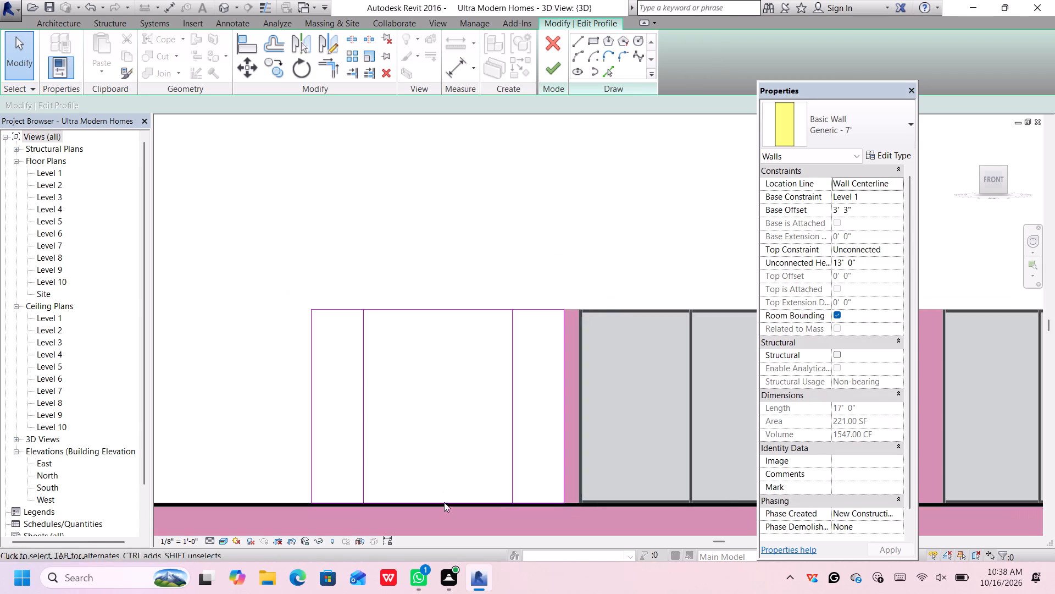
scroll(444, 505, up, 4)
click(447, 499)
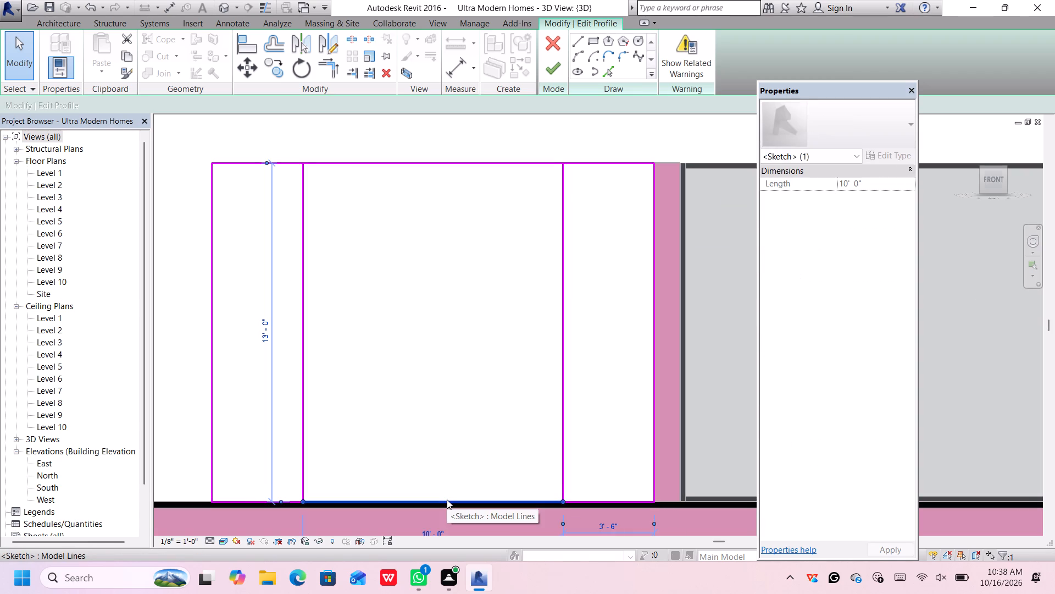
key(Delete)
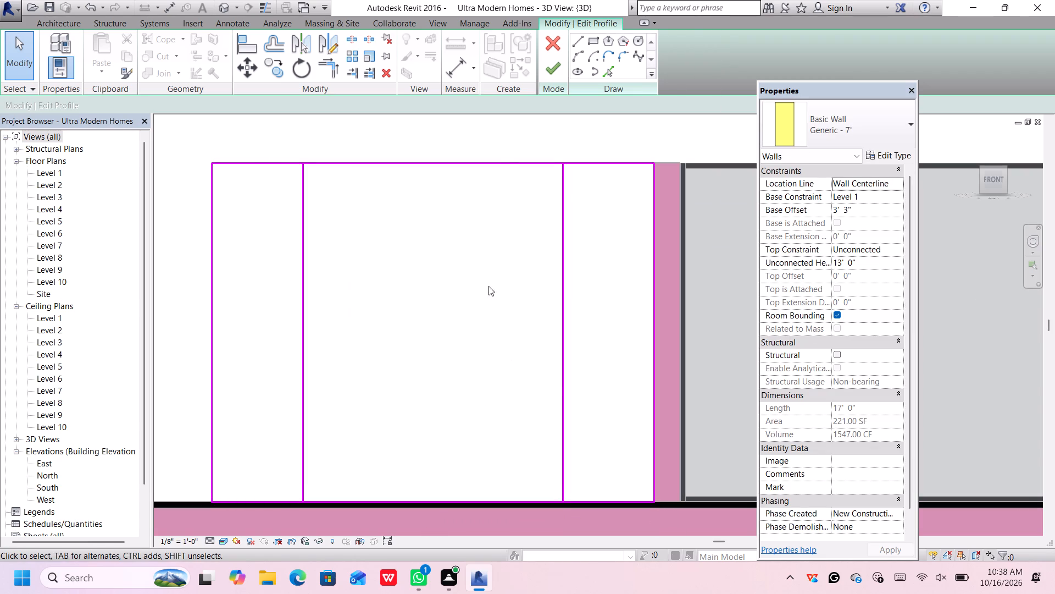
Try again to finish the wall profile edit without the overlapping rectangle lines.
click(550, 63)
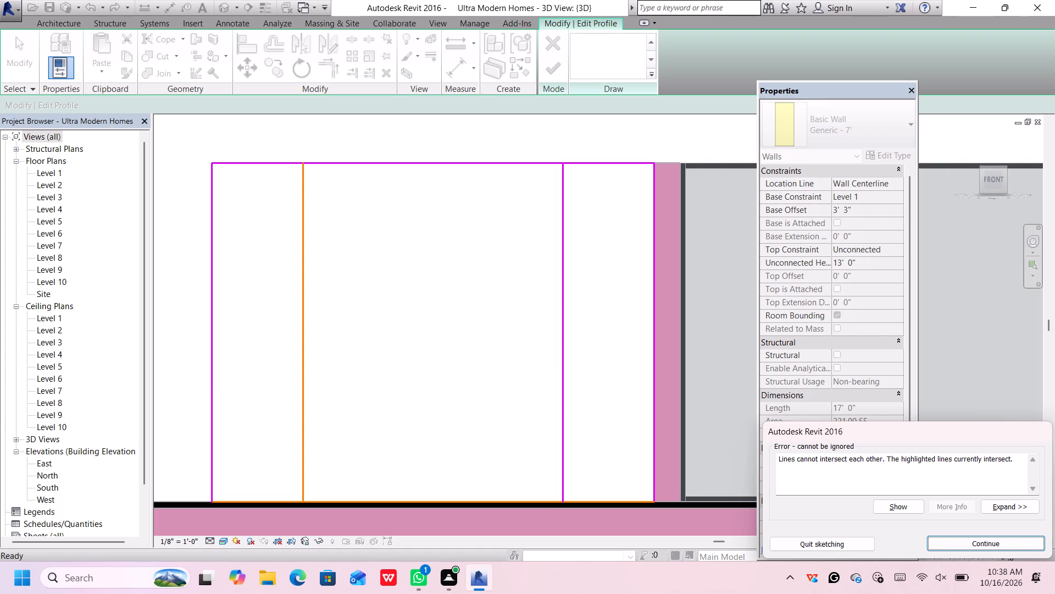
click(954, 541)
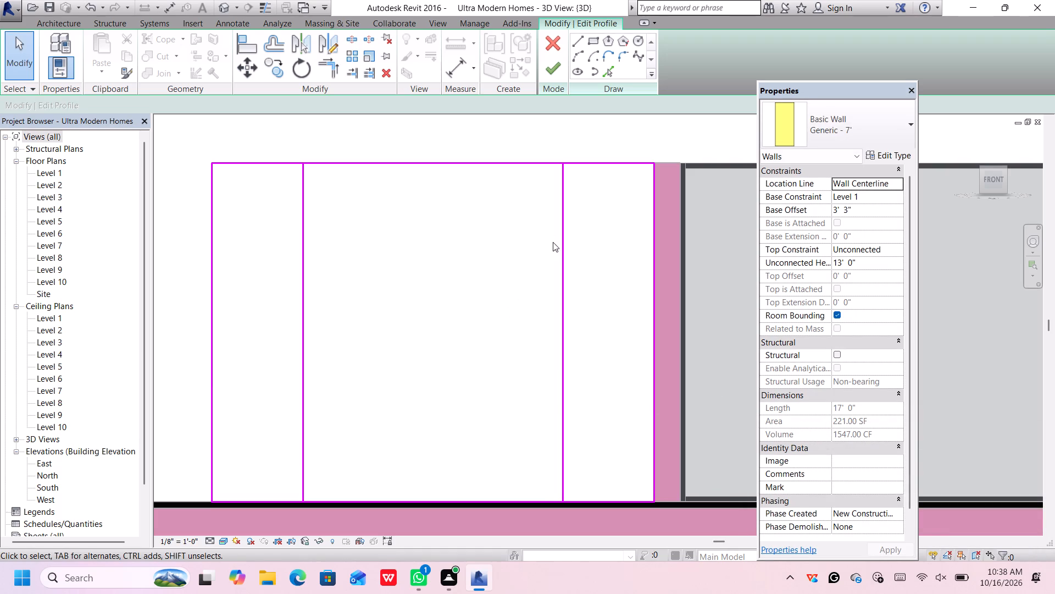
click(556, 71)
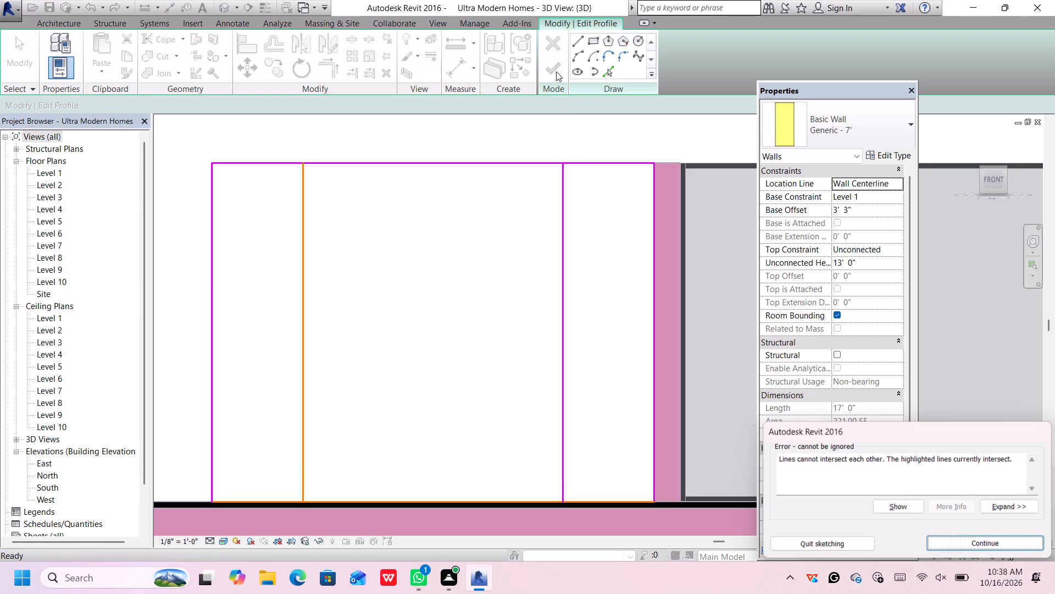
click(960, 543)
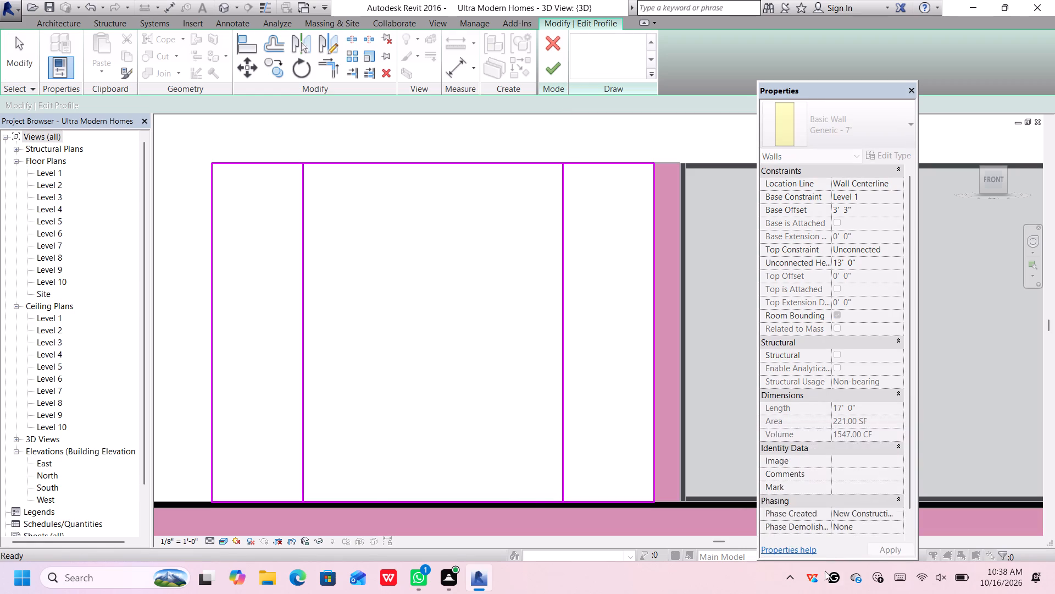
Move the lower end of the inner vertical line farther from the storefront glazing onto the profile's bottom edge.
scroll(299, 496, up, 9)
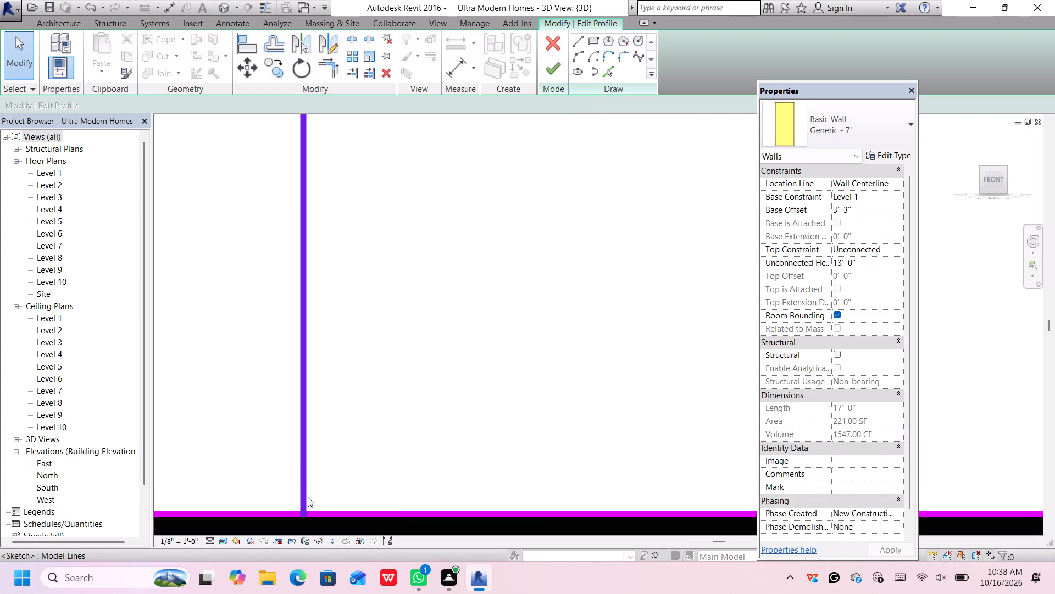
scroll(307, 500, up, 5)
middle_drag(314, 507, 341, 397)
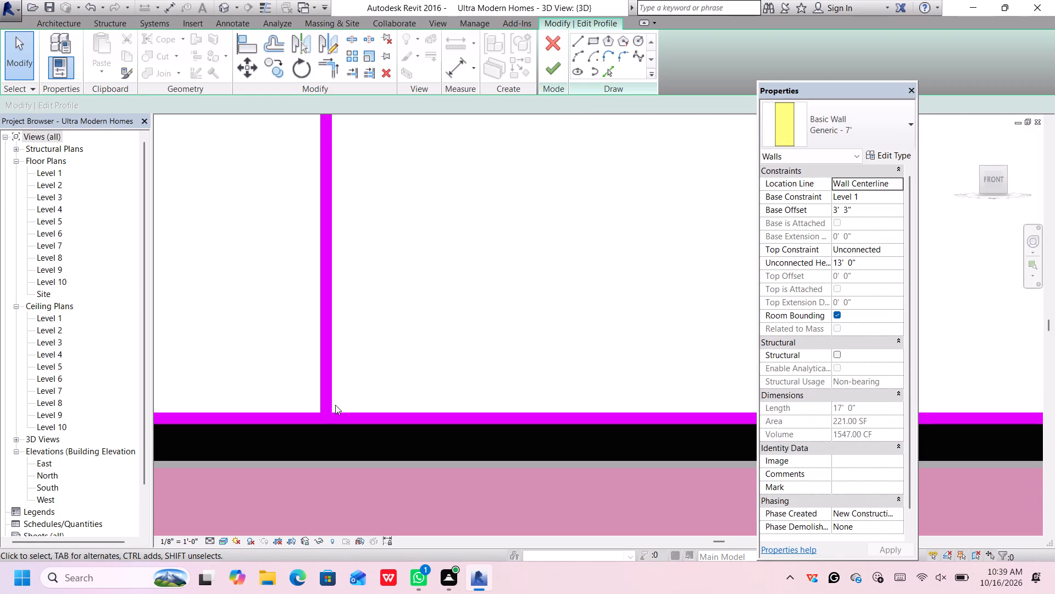
click(330, 404)
scroll(330, 416, up, 6)
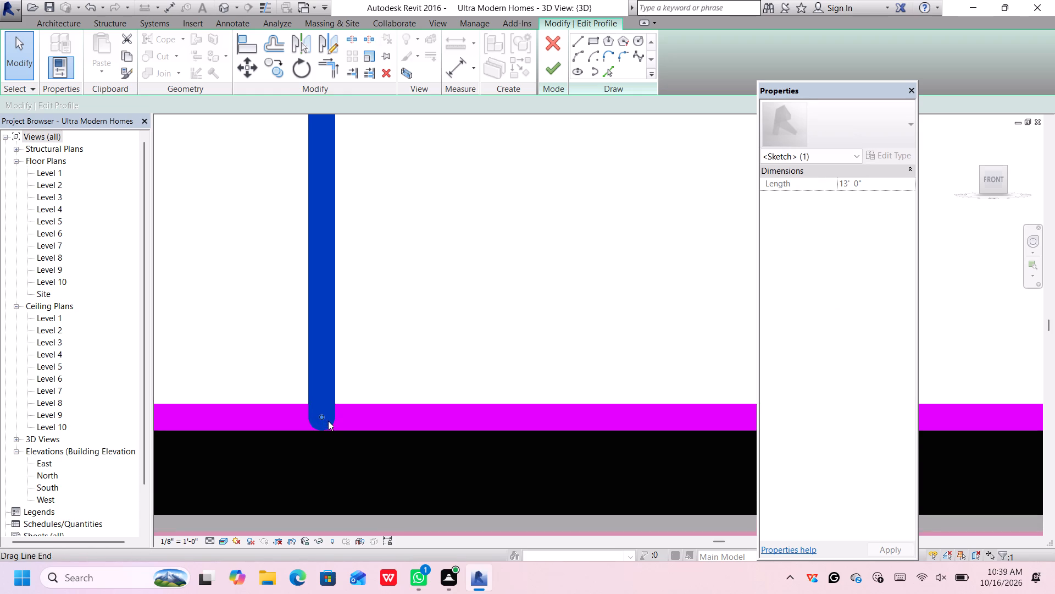
scroll(324, 416, up, 6)
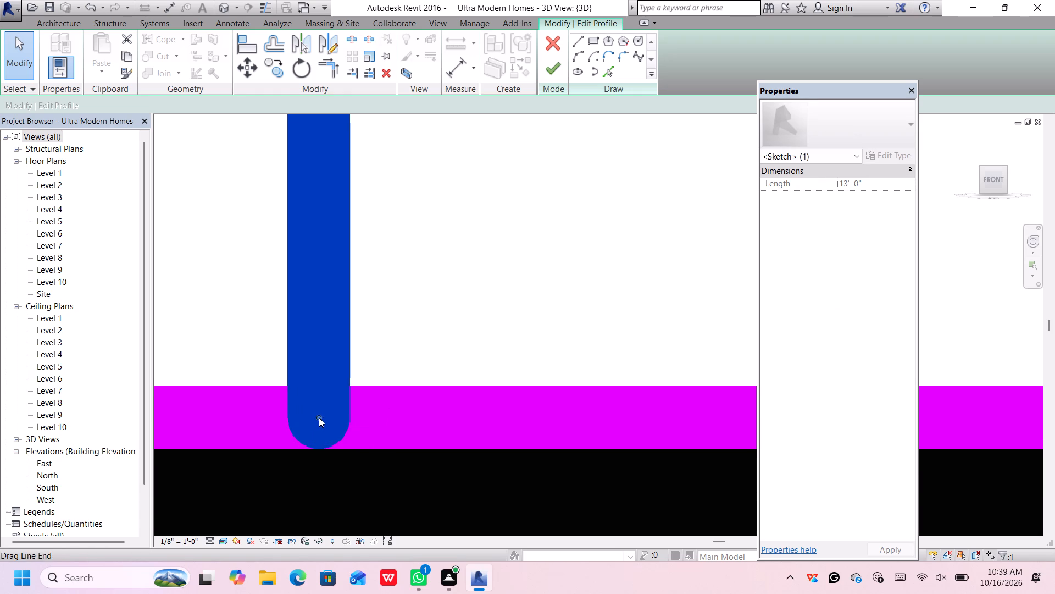
scroll(319, 417, up, 5)
drag(318, 414, 320, 420)
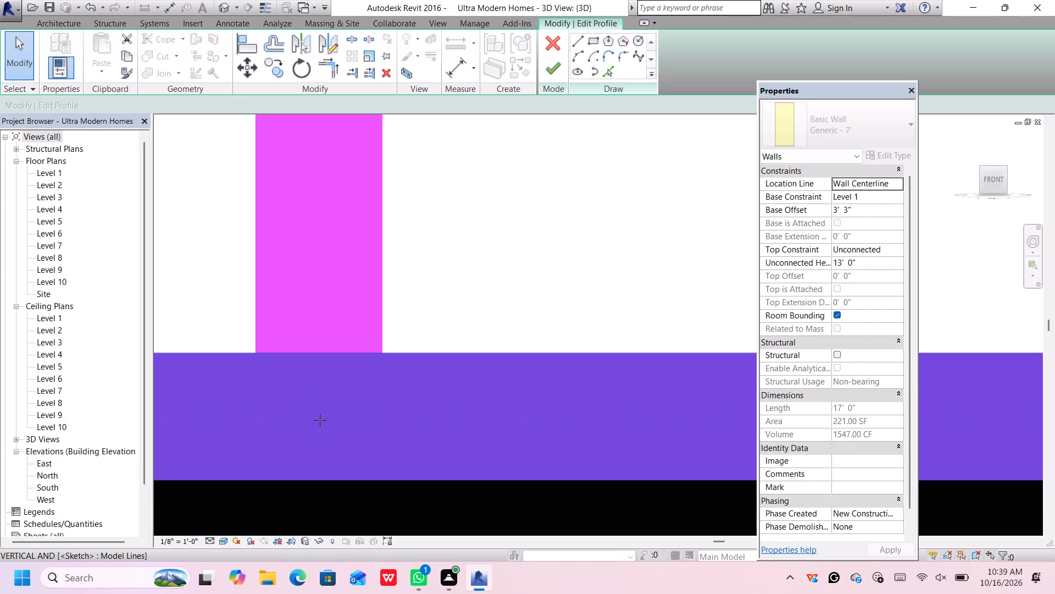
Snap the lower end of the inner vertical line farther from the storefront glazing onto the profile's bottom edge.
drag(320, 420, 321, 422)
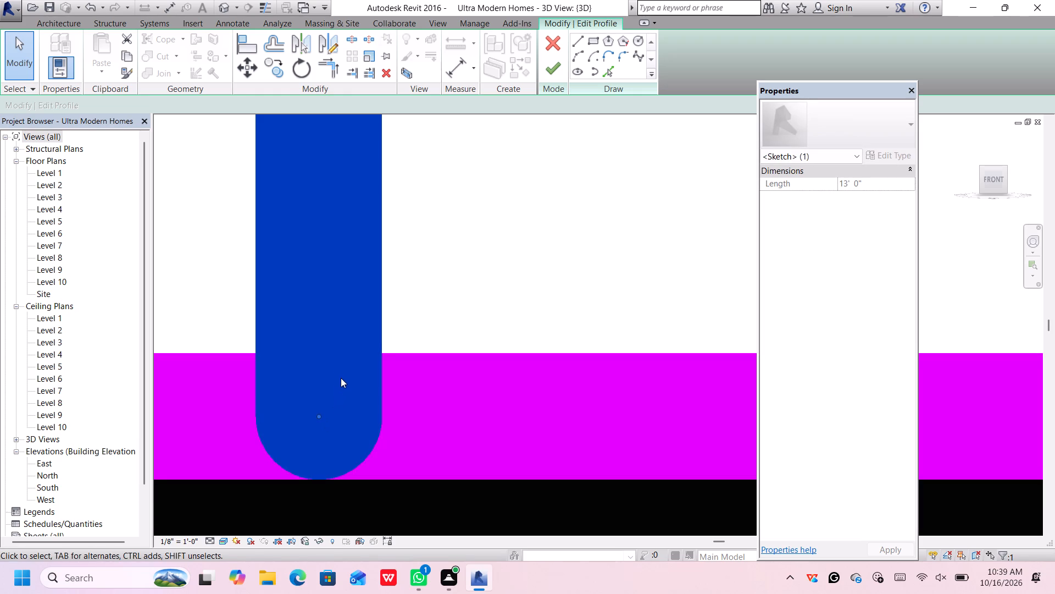
Examine how the upper end of that inner vertical line meets the profile's top edge.
scroll(306, 376, down, 20)
scroll(306, 376, down, 9)
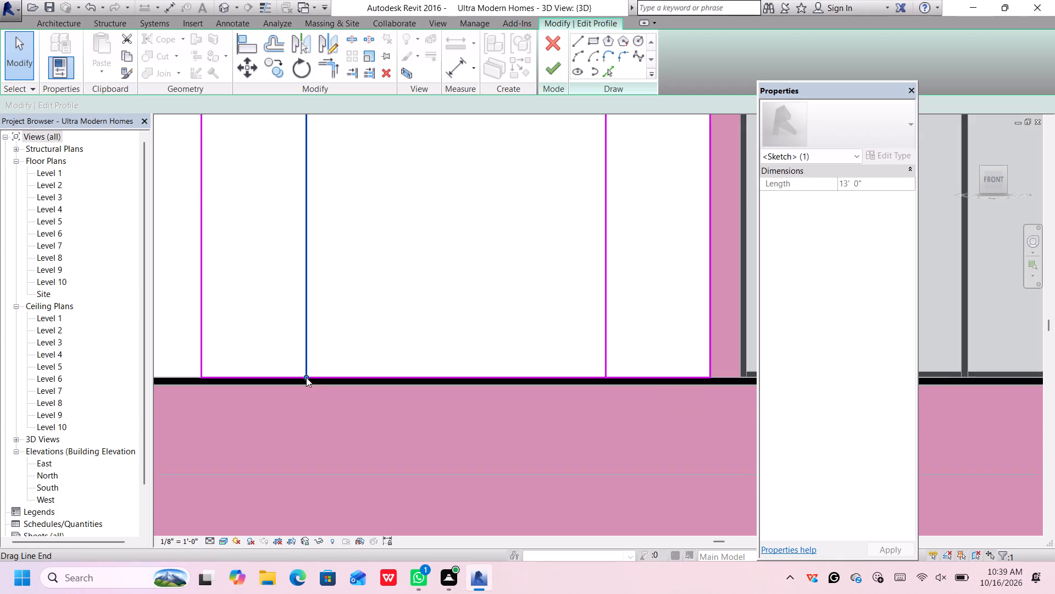
scroll(306, 377, down, 5)
middle_drag(374, 282, 375, 296)
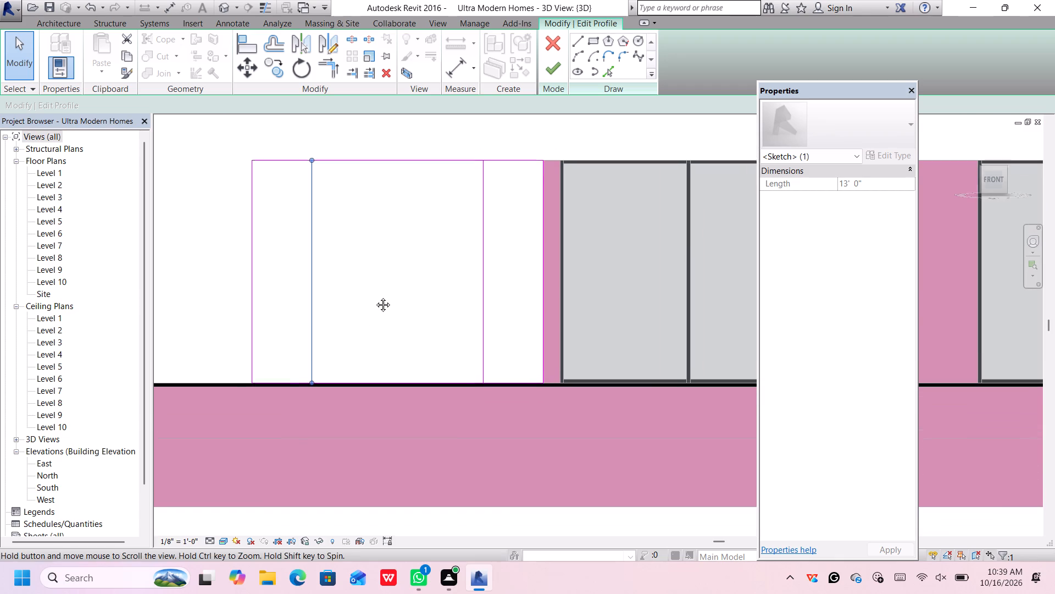
middle_drag(375, 296, 376, 349)
middle_click(376, 349)
middle_click(376, 349)
scroll(564, 274, up, 5)
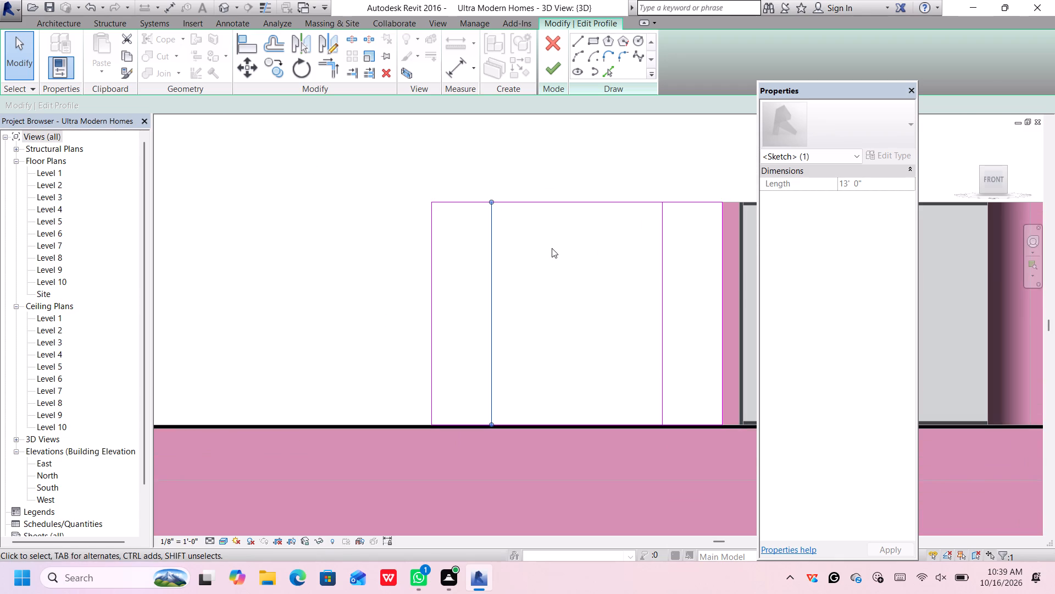
scroll(559, 233, up, 3)
middle_drag(553, 239, 537, 284)
scroll(448, 230, up, 13)
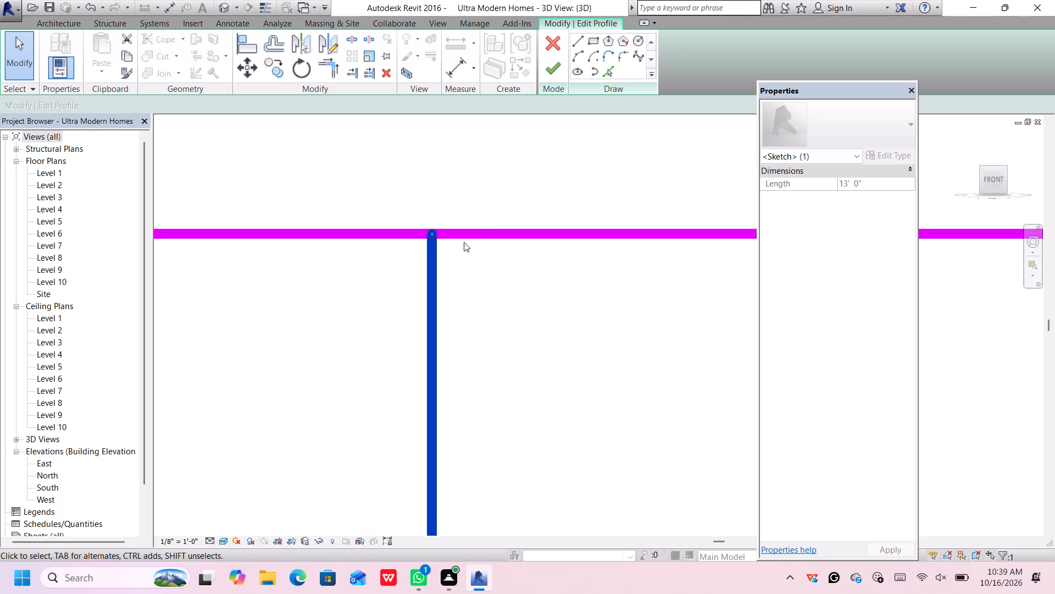
scroll(461, 241, up, 7)
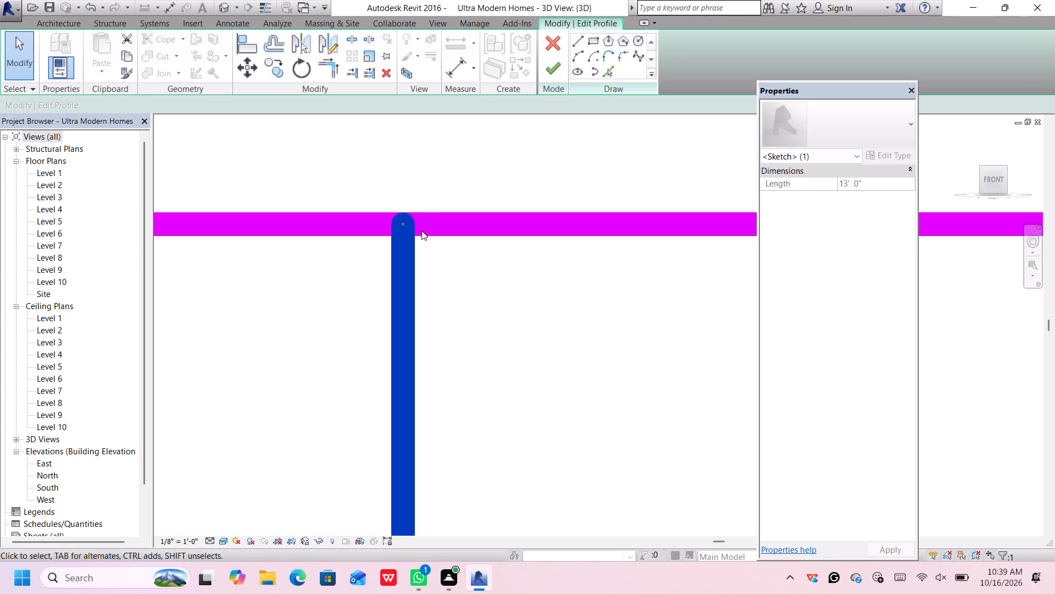
scroll(421, 230, up, 10)
scroll(383, 211, down, 4)
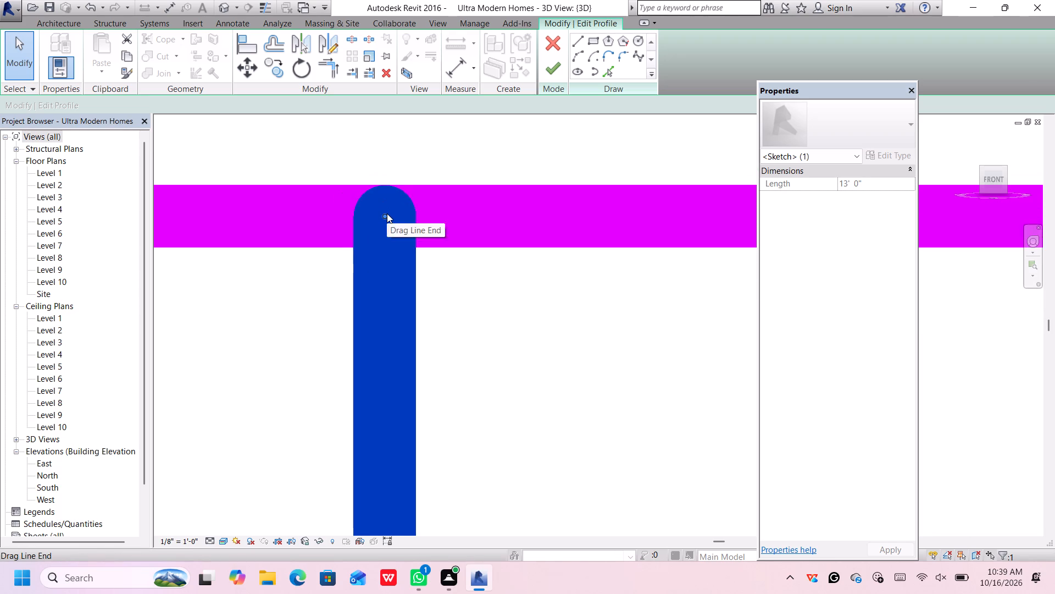
scroll(386, 210, down, 16)
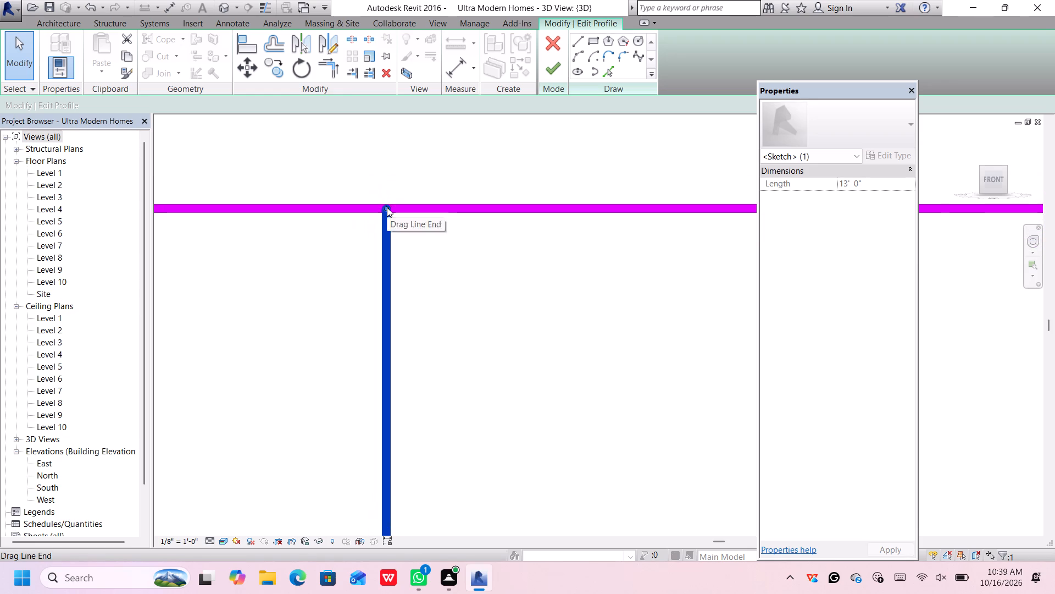
scroll(387, 207, down, 15)
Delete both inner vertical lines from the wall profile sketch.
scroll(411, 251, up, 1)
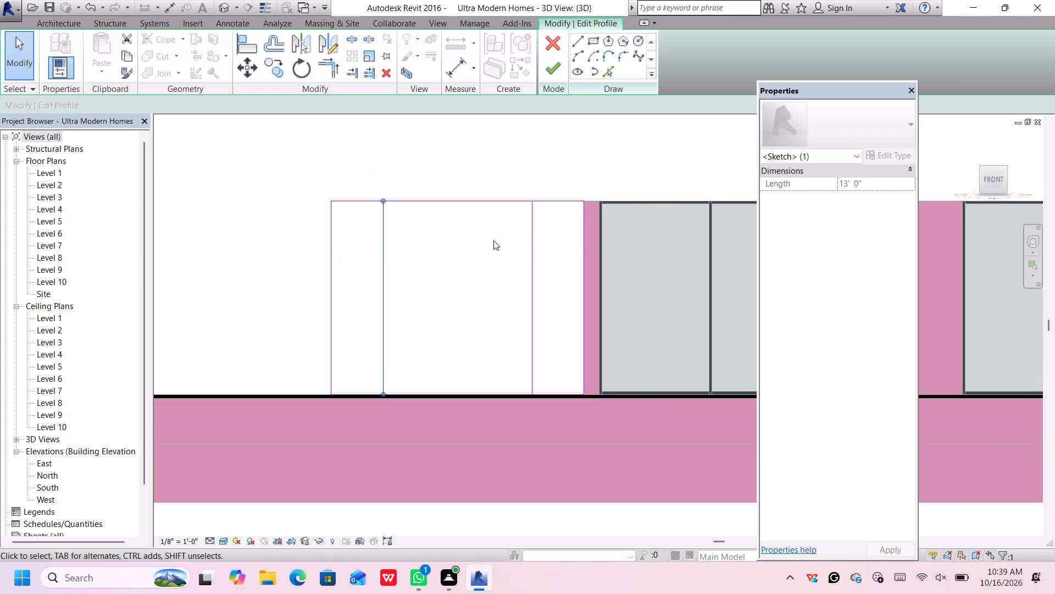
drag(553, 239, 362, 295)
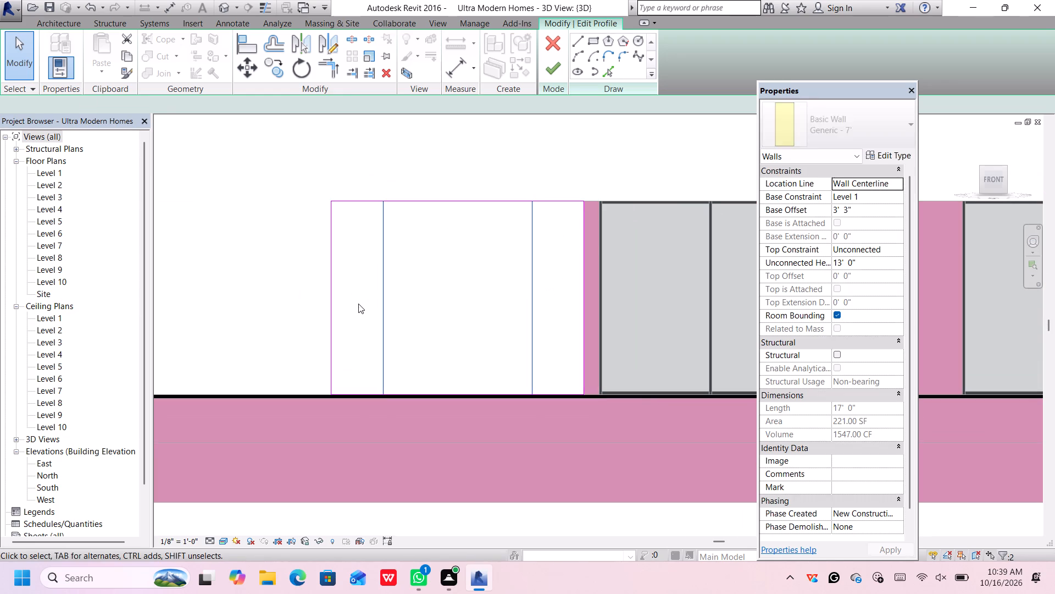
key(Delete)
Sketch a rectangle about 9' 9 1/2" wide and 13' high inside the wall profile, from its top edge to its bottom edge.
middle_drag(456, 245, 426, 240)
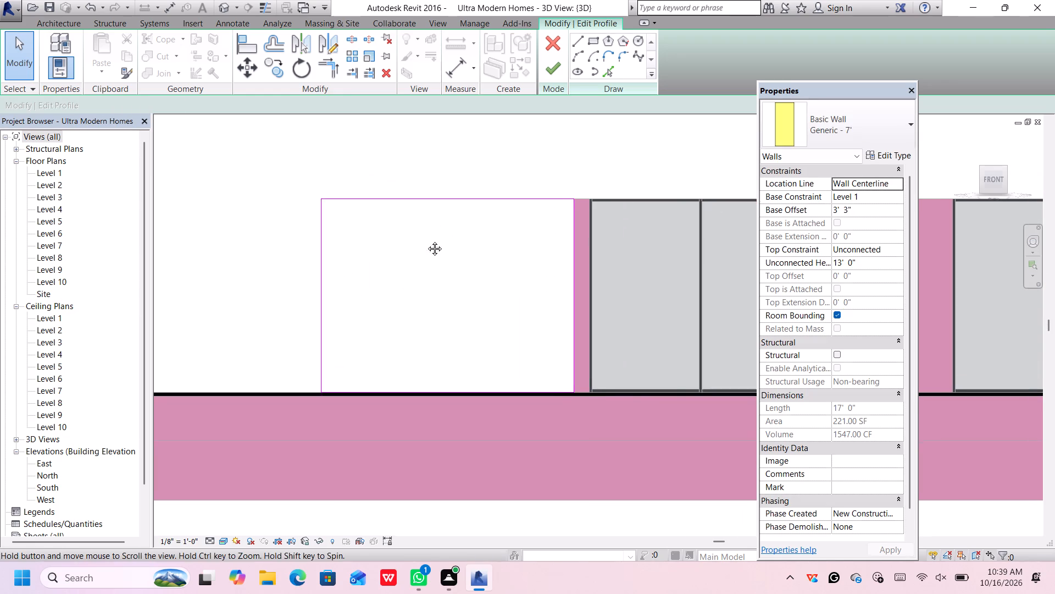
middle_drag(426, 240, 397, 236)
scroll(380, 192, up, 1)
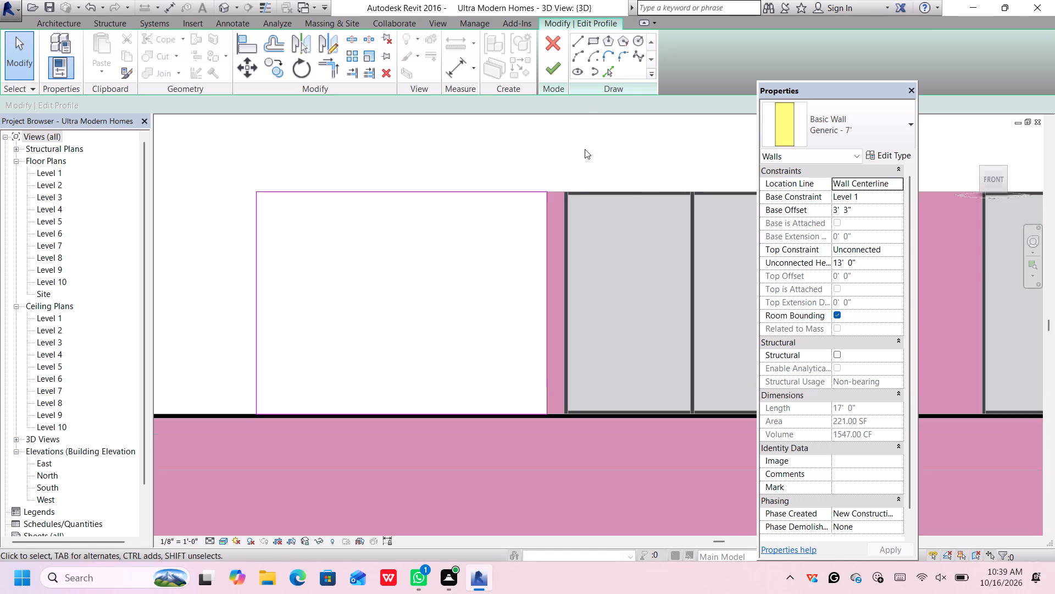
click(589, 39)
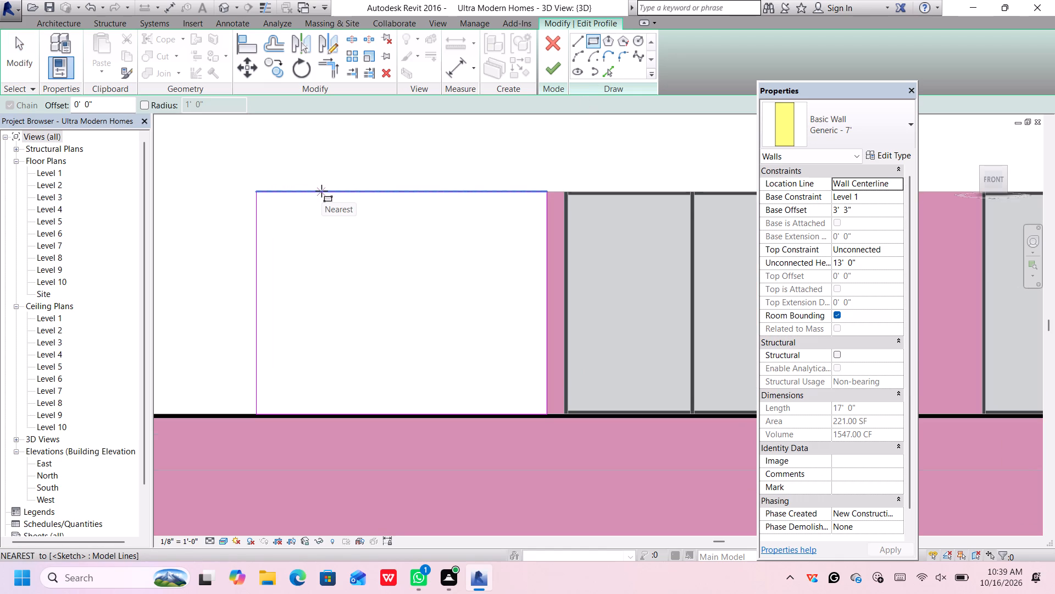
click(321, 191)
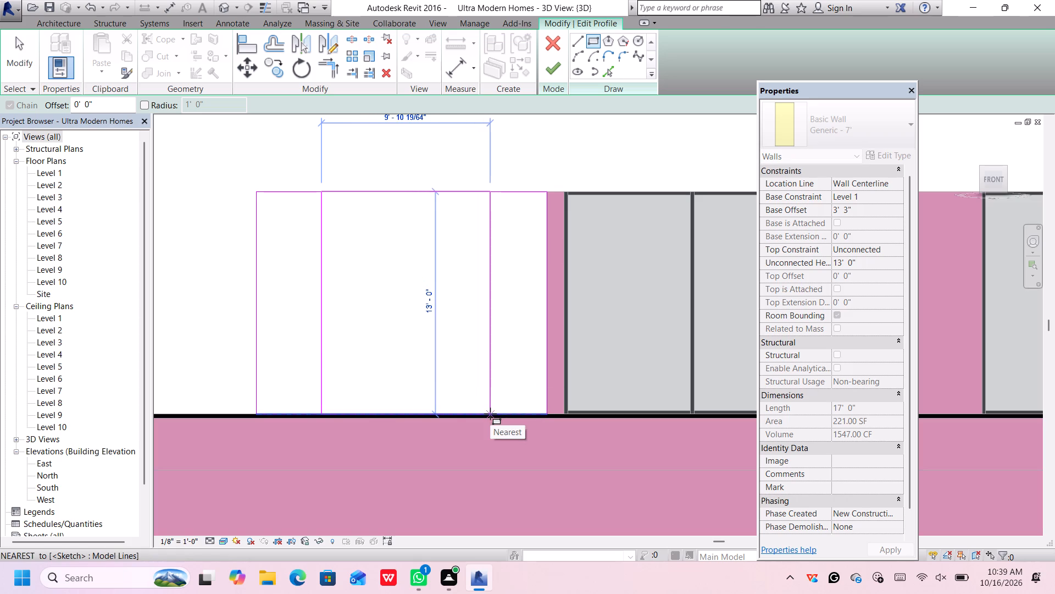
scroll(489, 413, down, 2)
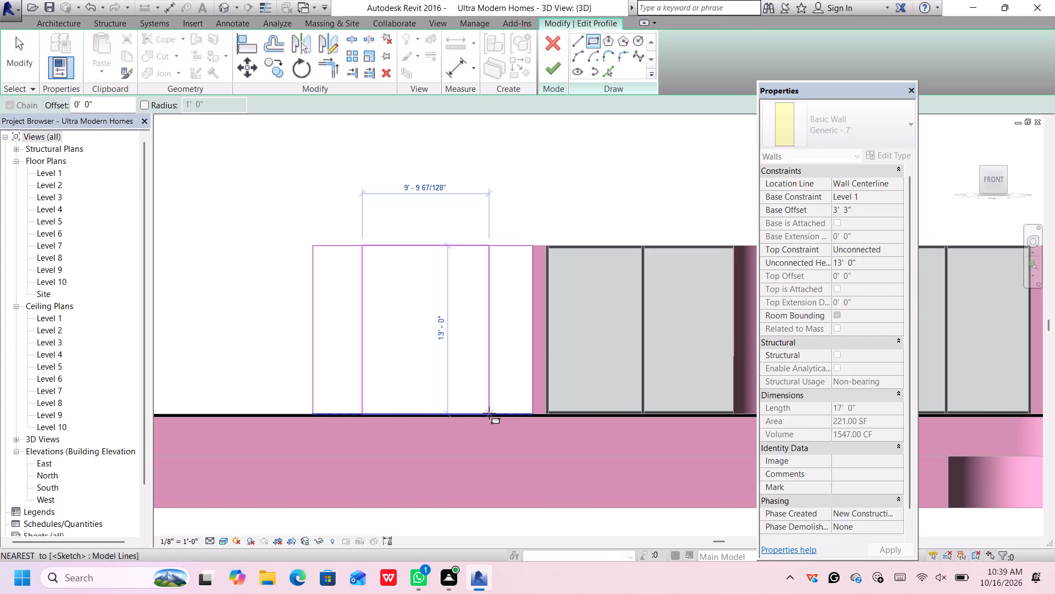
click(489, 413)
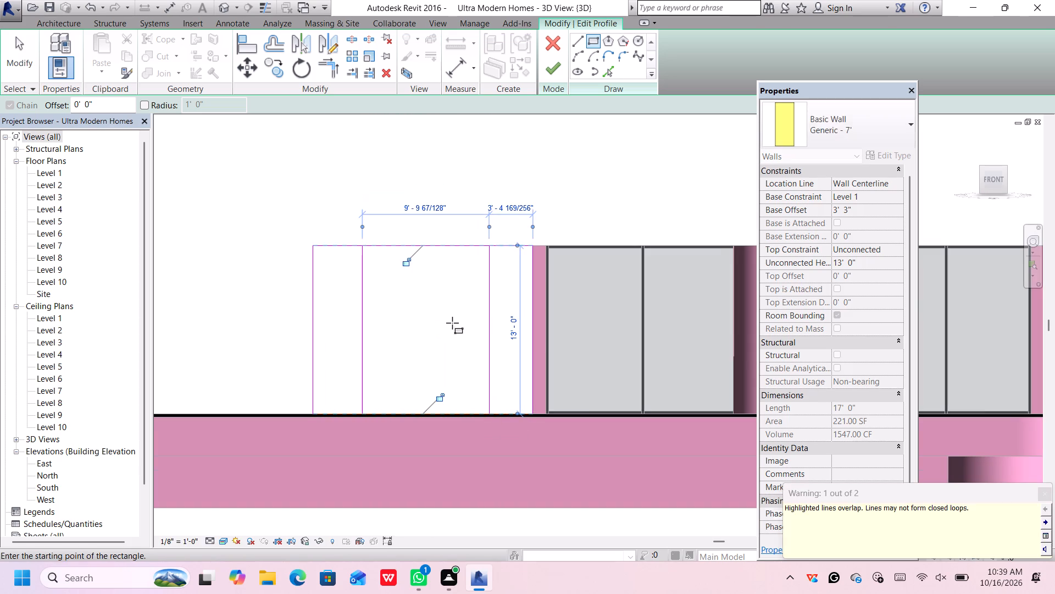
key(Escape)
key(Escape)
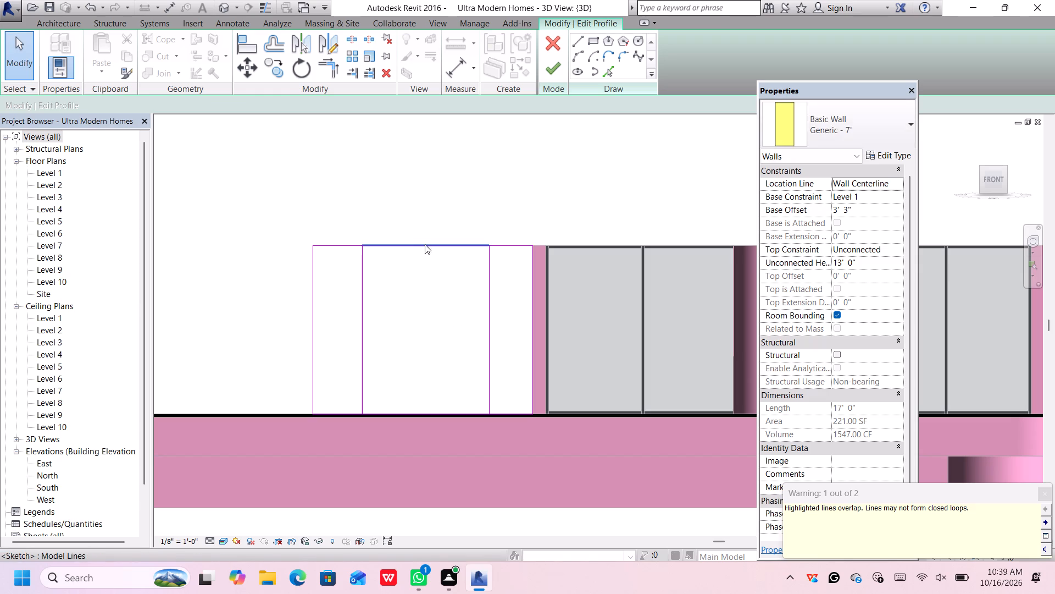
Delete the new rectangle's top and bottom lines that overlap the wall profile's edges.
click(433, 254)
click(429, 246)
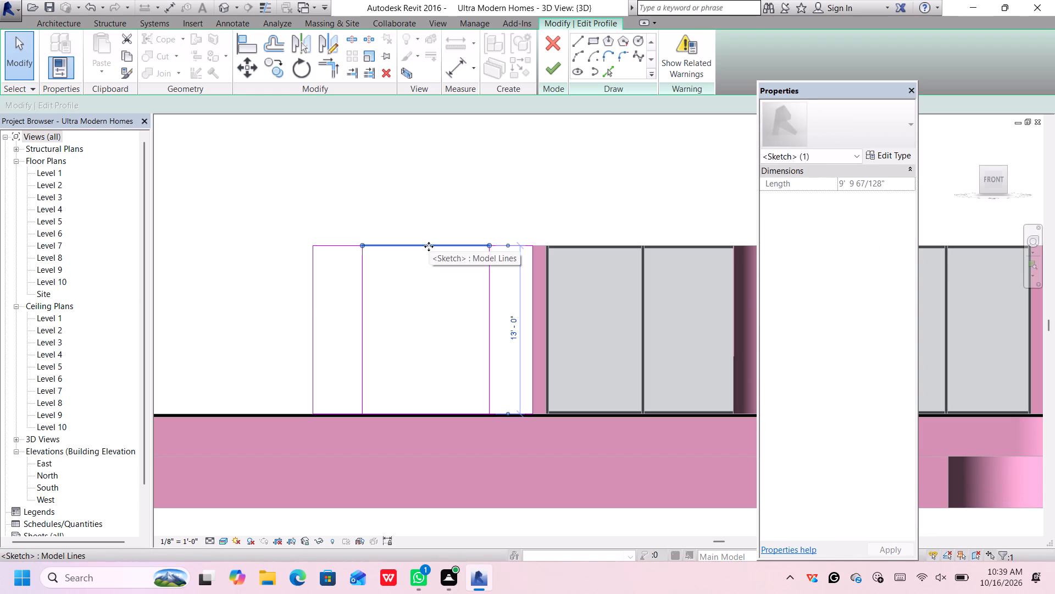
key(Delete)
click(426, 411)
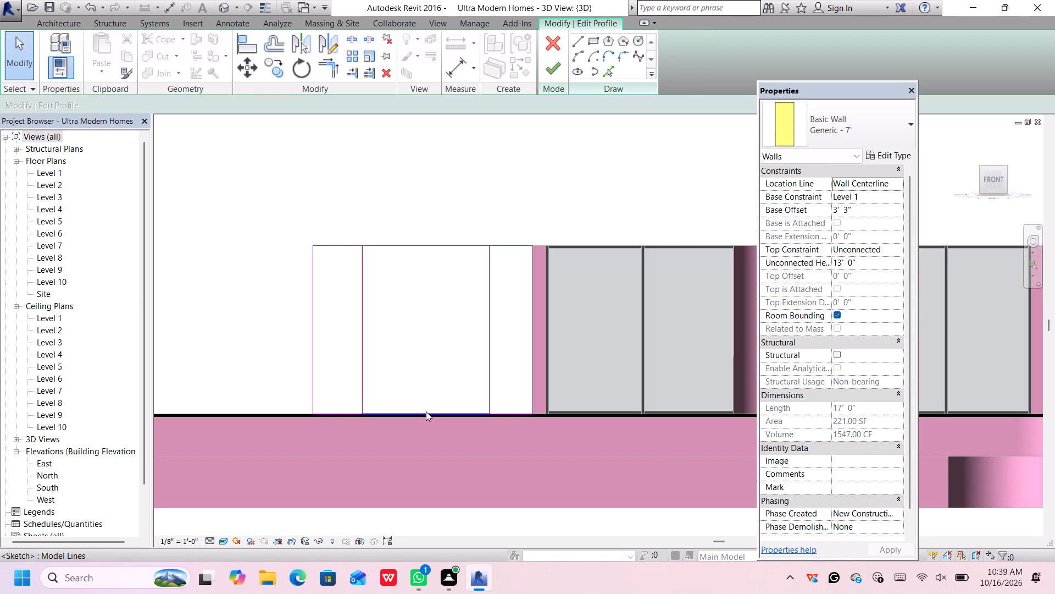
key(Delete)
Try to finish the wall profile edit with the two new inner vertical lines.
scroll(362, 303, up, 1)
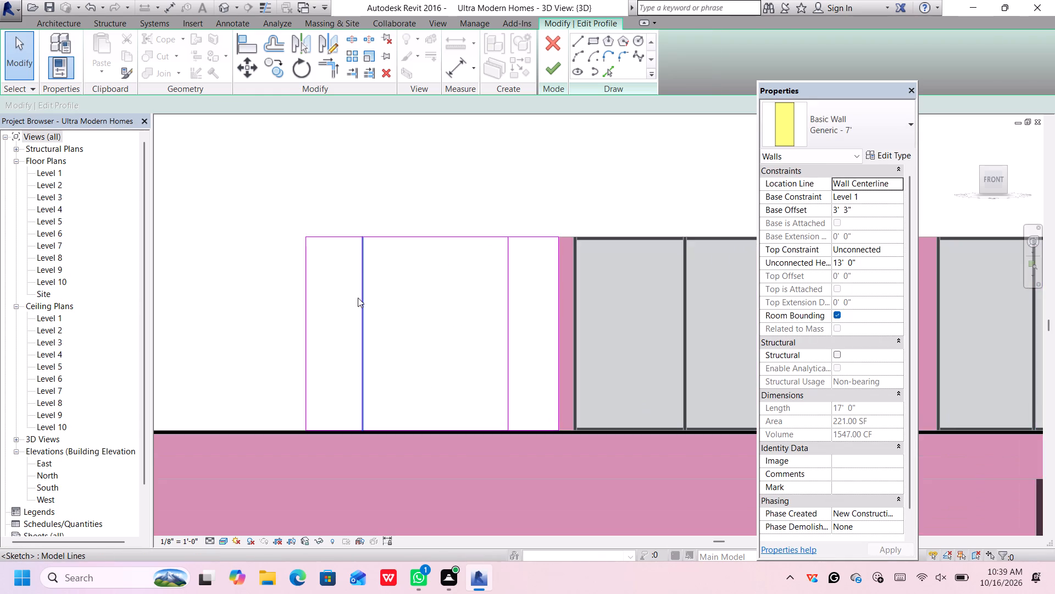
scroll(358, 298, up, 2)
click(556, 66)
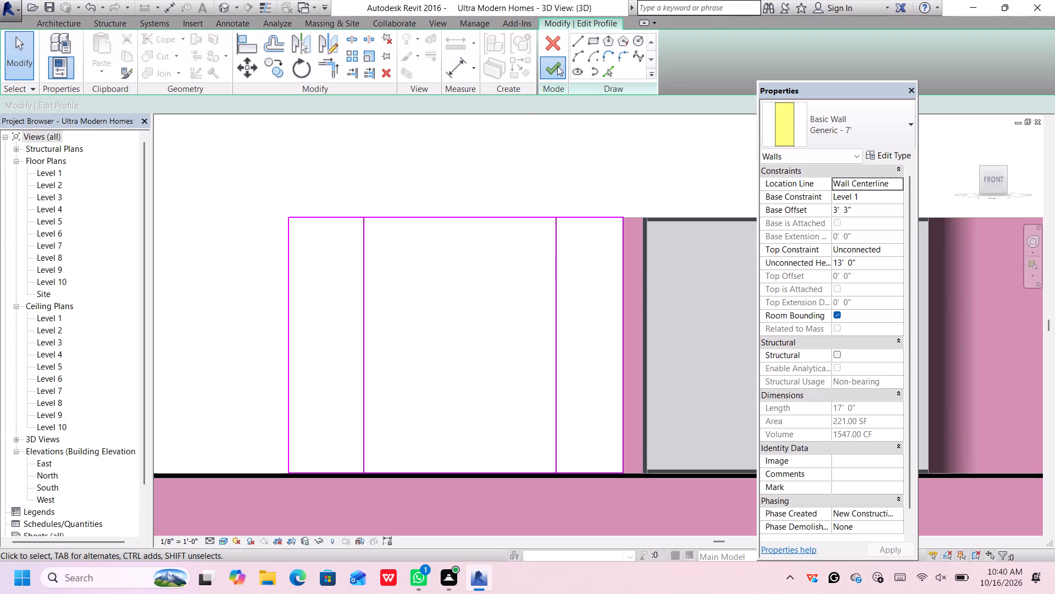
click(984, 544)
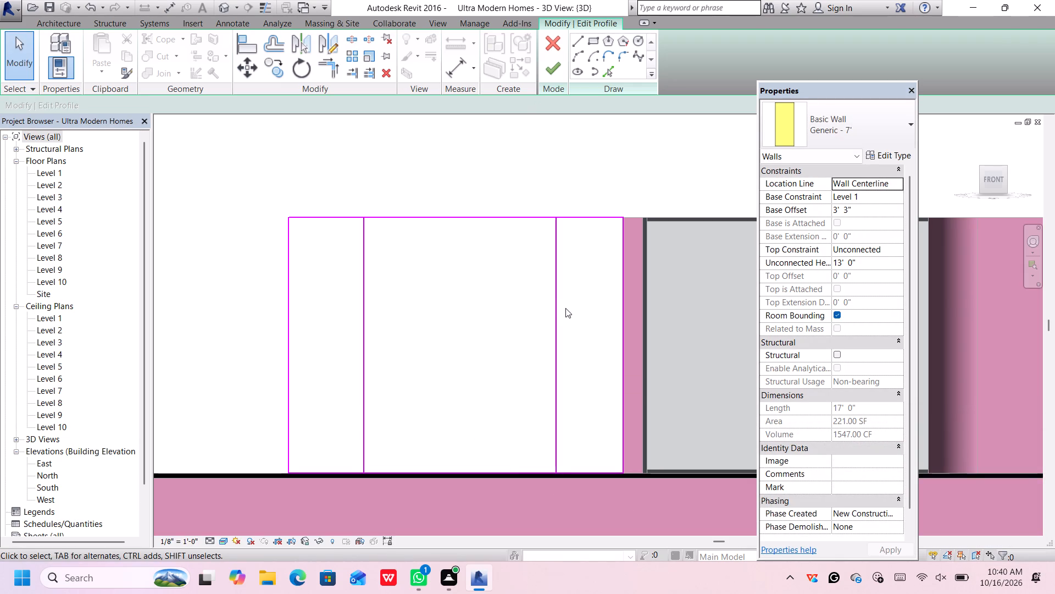
Examine how the lower ends of both inner vertical lines meet the profile's bottom edge.
scroll(573, 295, up, 1)
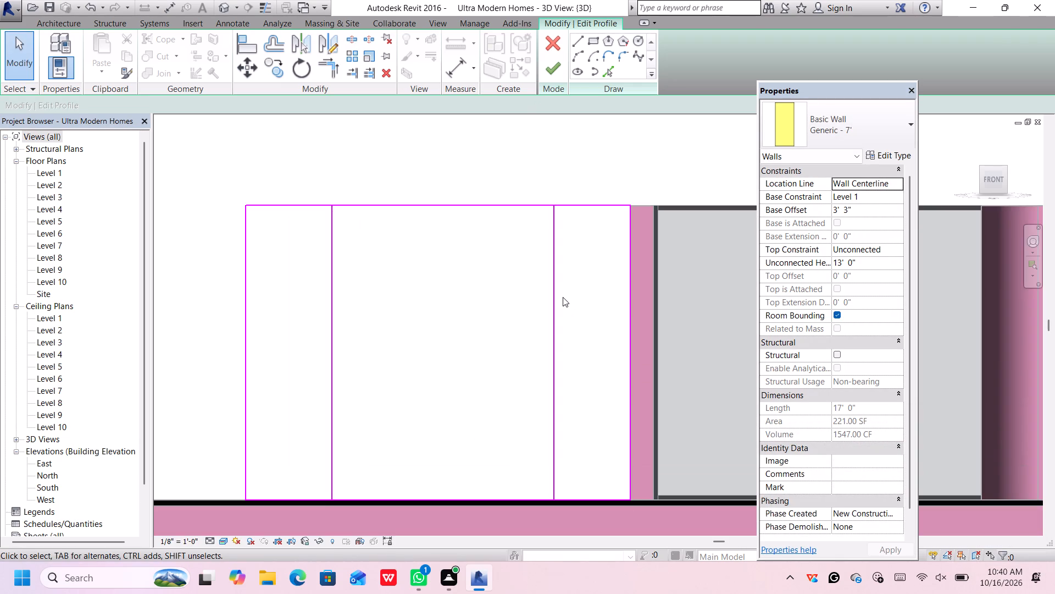
scroll(331, 494, up, 8)
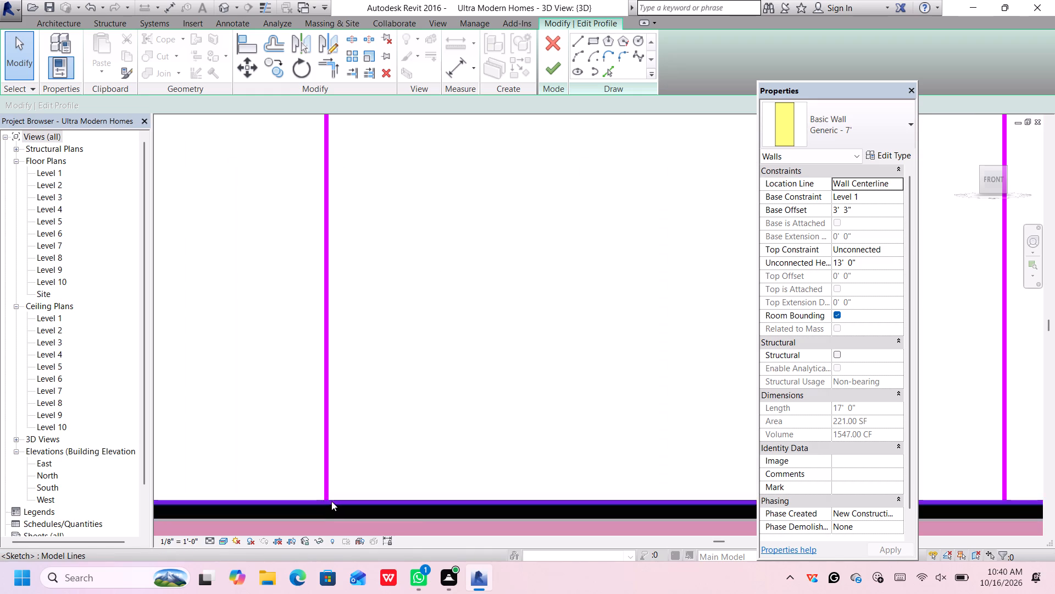
scroll(327, 499, up, 11)
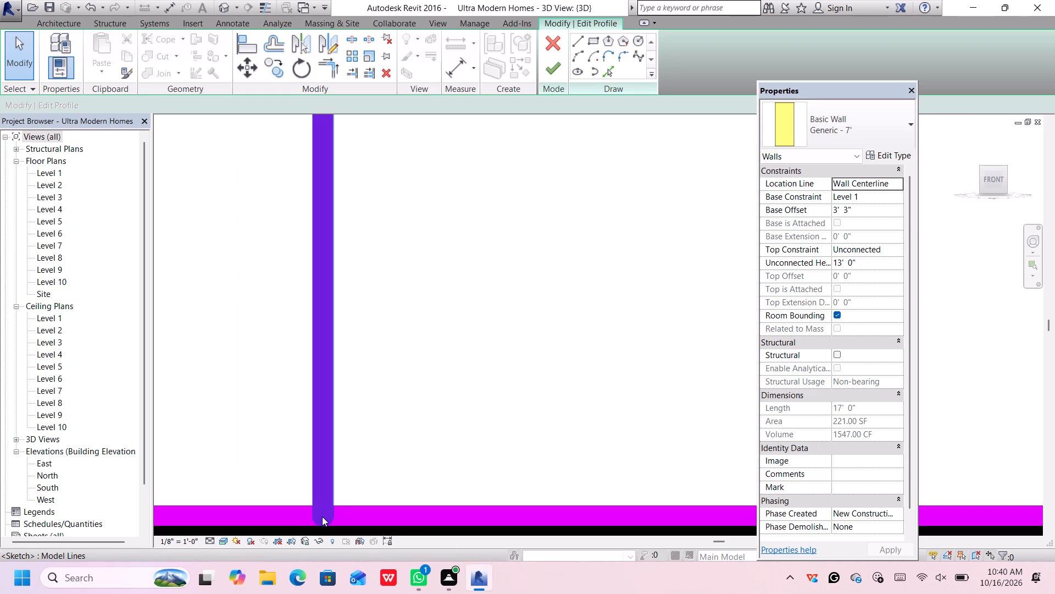
scroll(321, 520, down, 20)
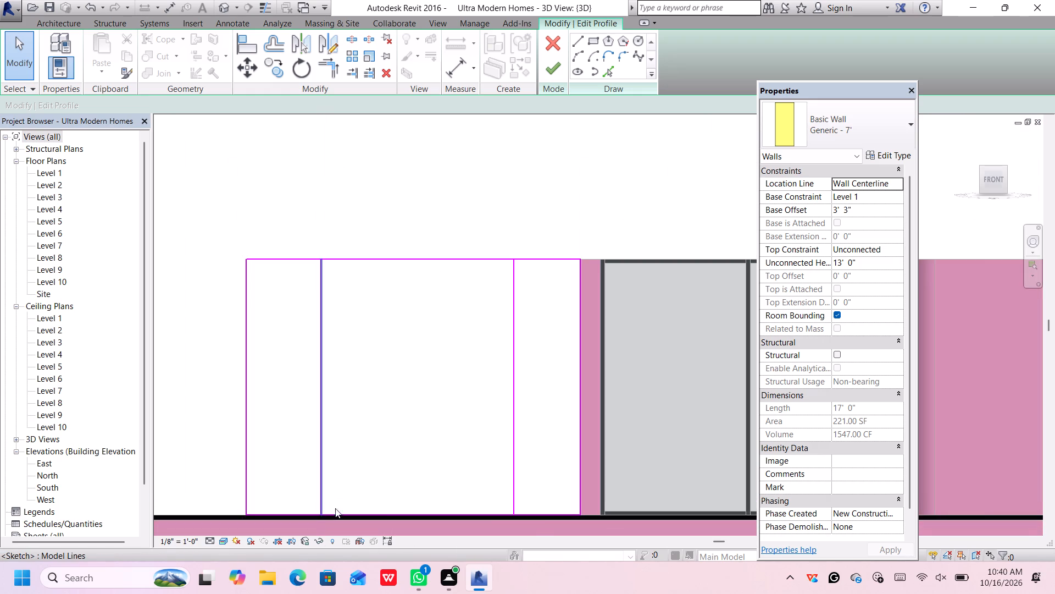
scroll(563, 510, up, 6)
scroll(496, 522, up, 7)
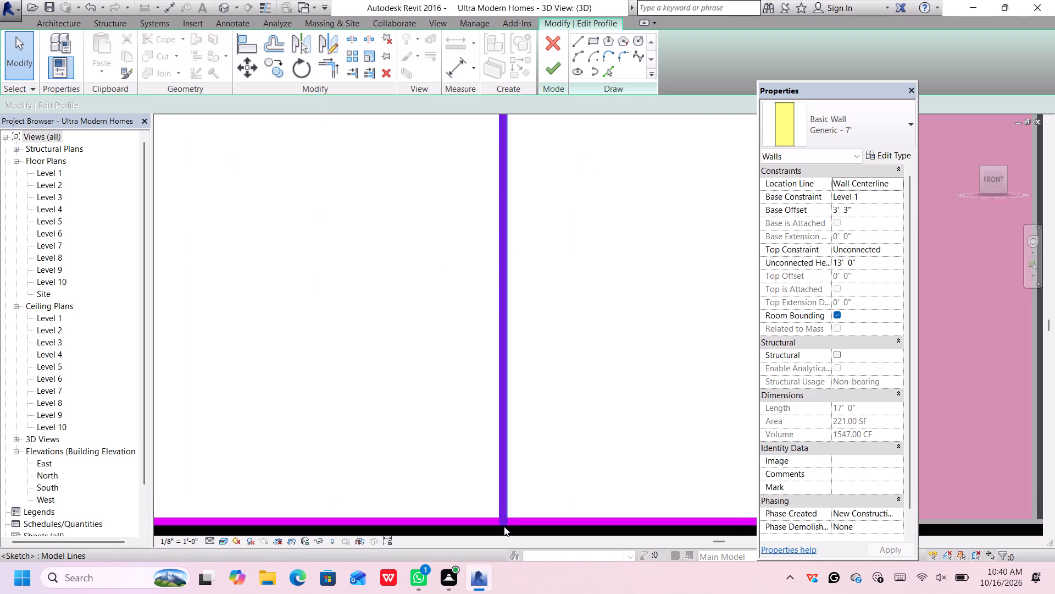
scroll(504, 524, down, 14)
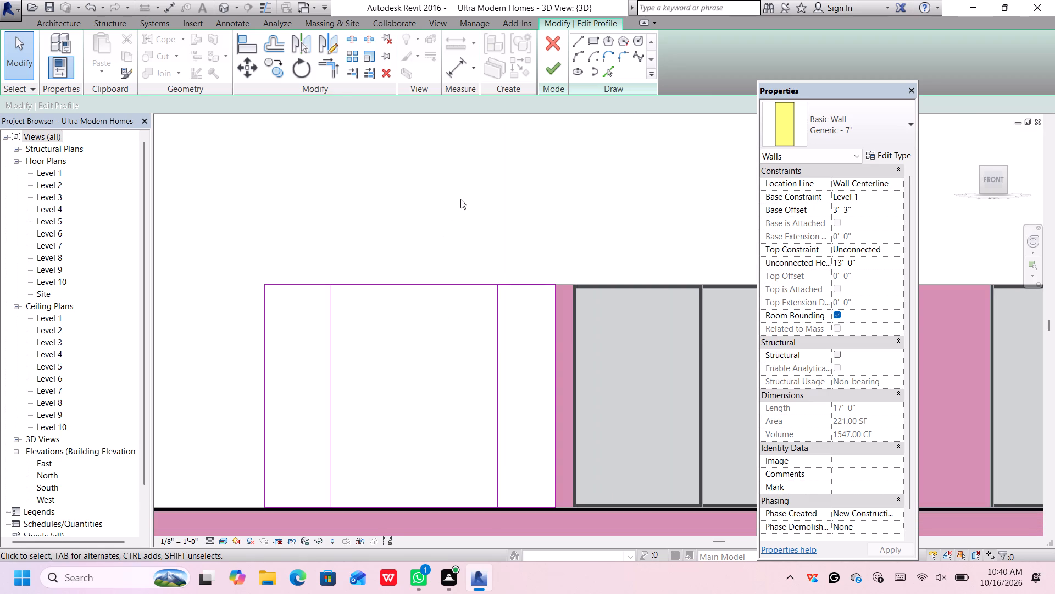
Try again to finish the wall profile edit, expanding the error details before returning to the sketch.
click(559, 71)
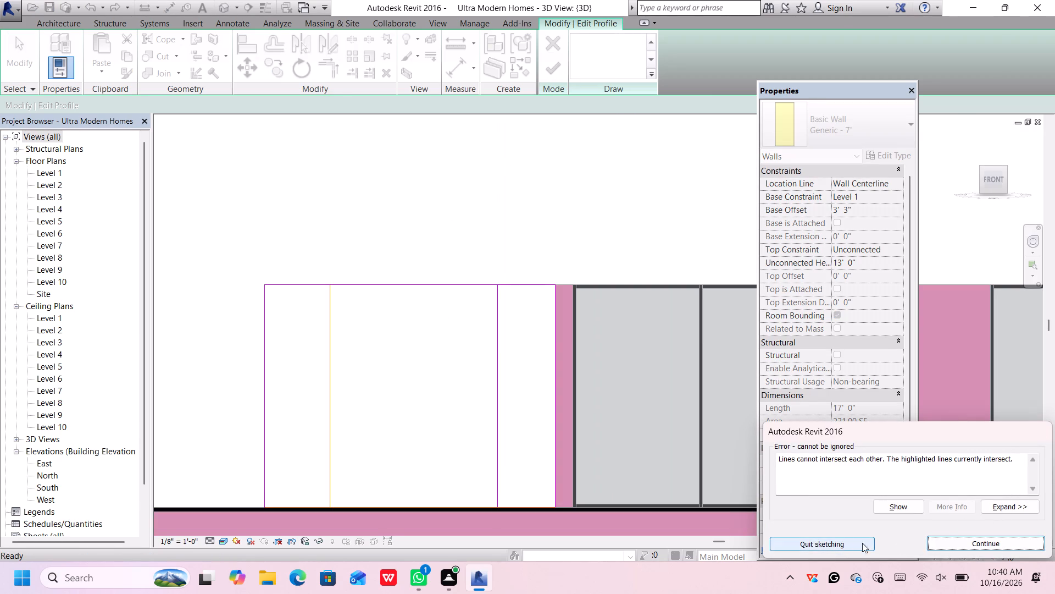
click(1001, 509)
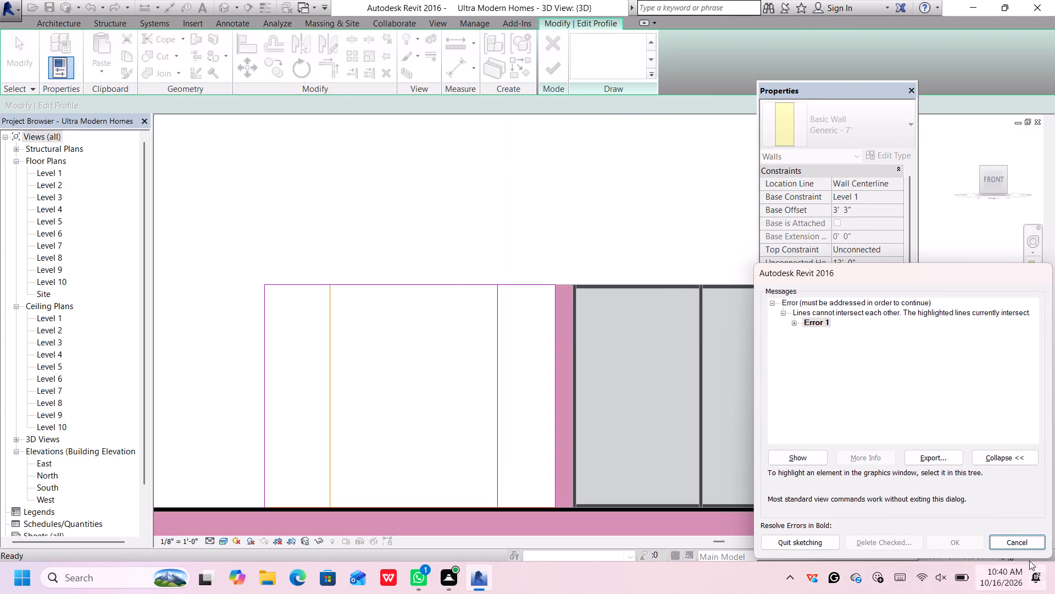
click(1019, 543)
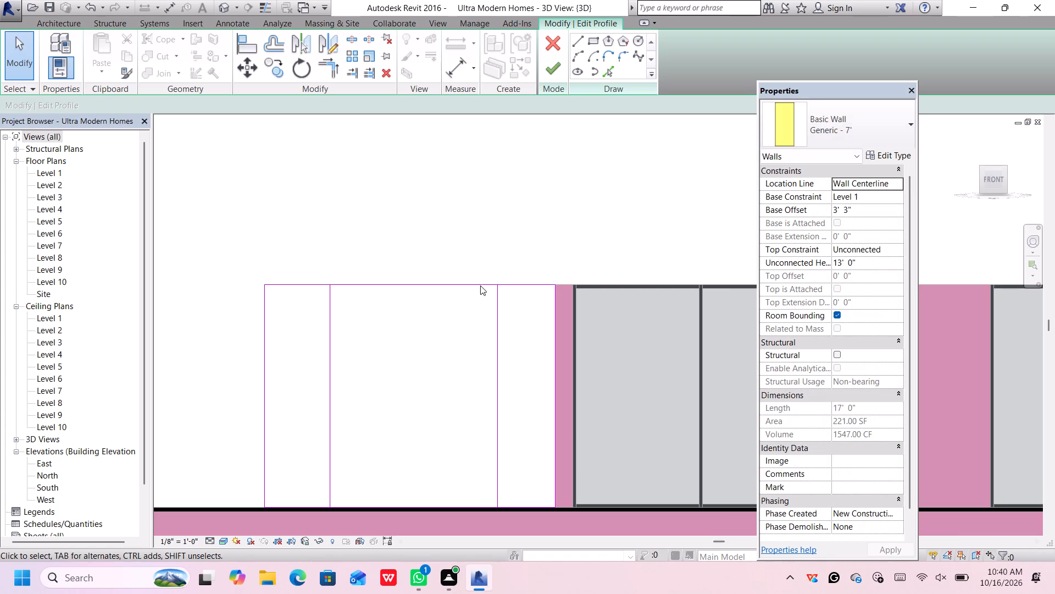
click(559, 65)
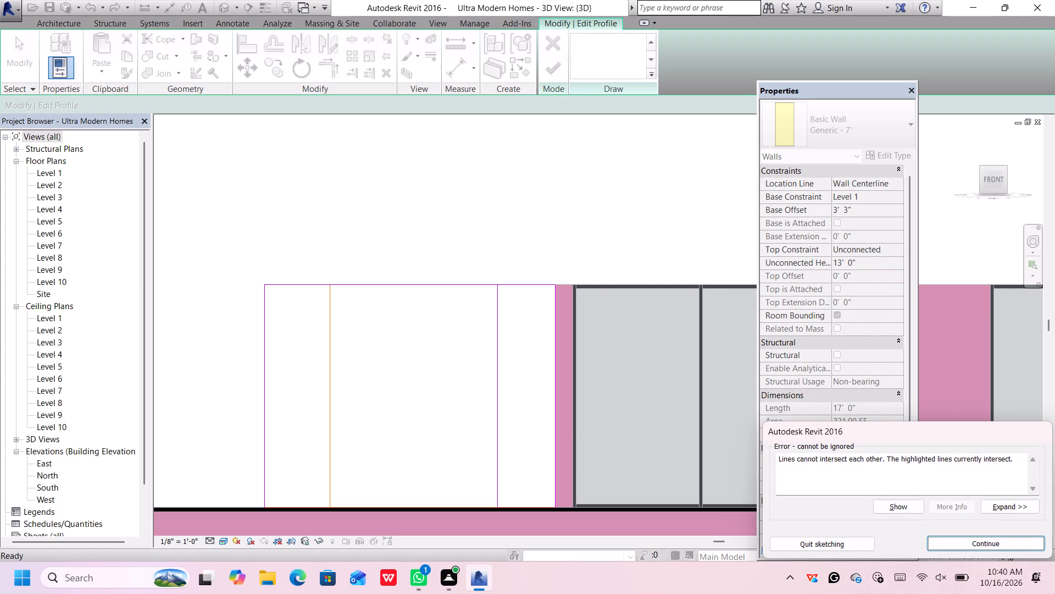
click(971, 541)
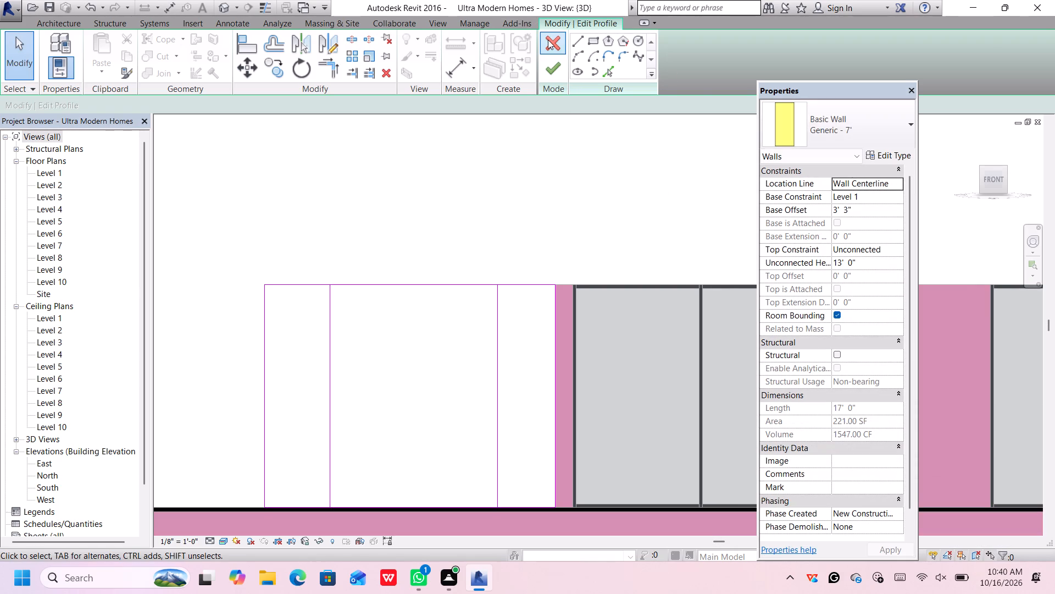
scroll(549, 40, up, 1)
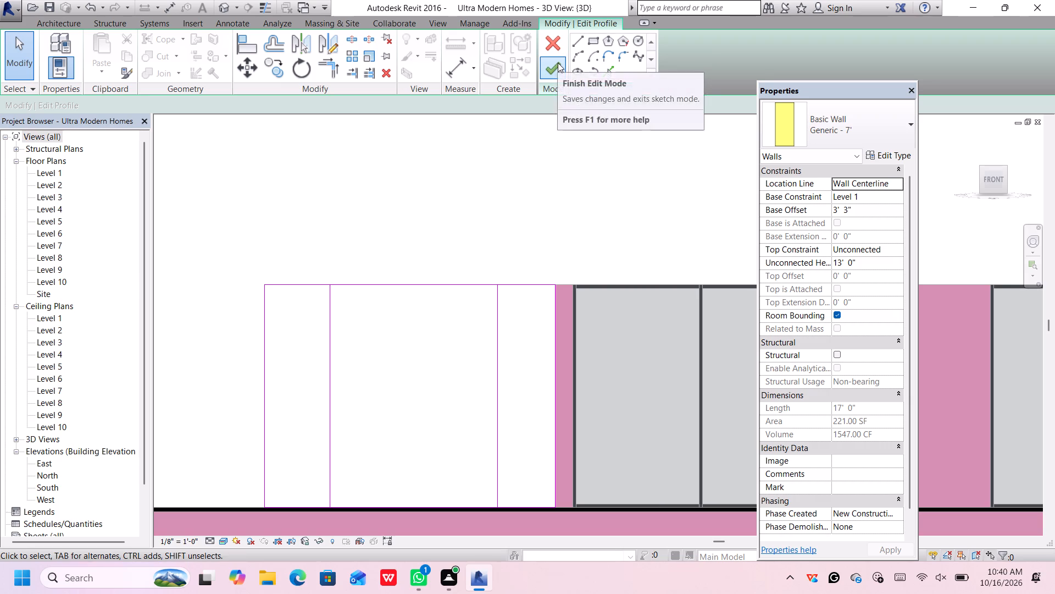
Cancel the wall profile edit and discard all changes to the elevation profile.
click(554, 41)
click(547, 309)
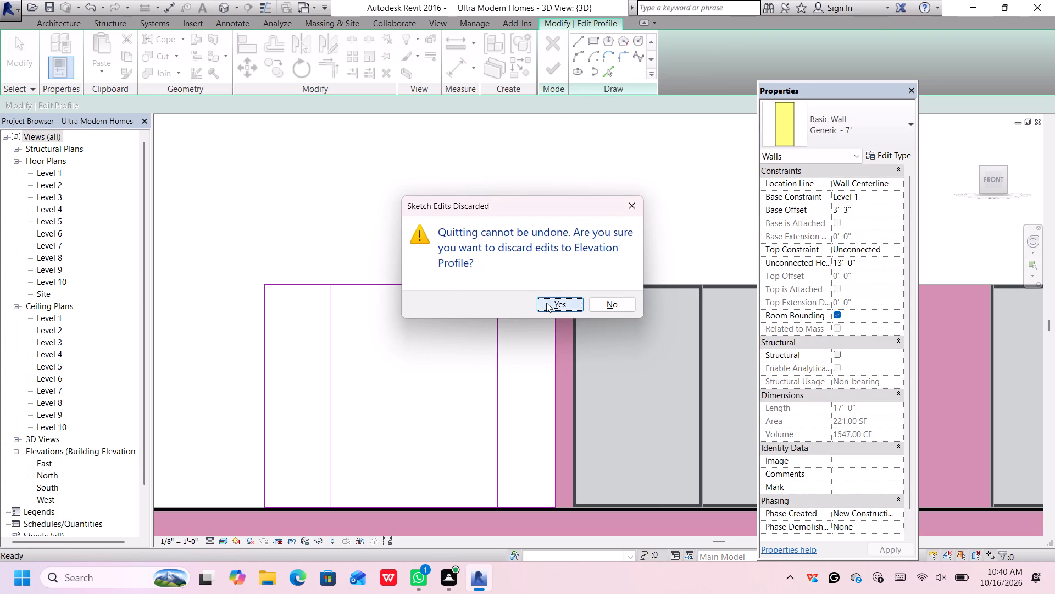
Edit the Generic - 7' wall's profile again and draw a 7' 6" vertical line up from its bottom edge, about 3' 6" from the left edge.
scroll(461, 405, up, 4)
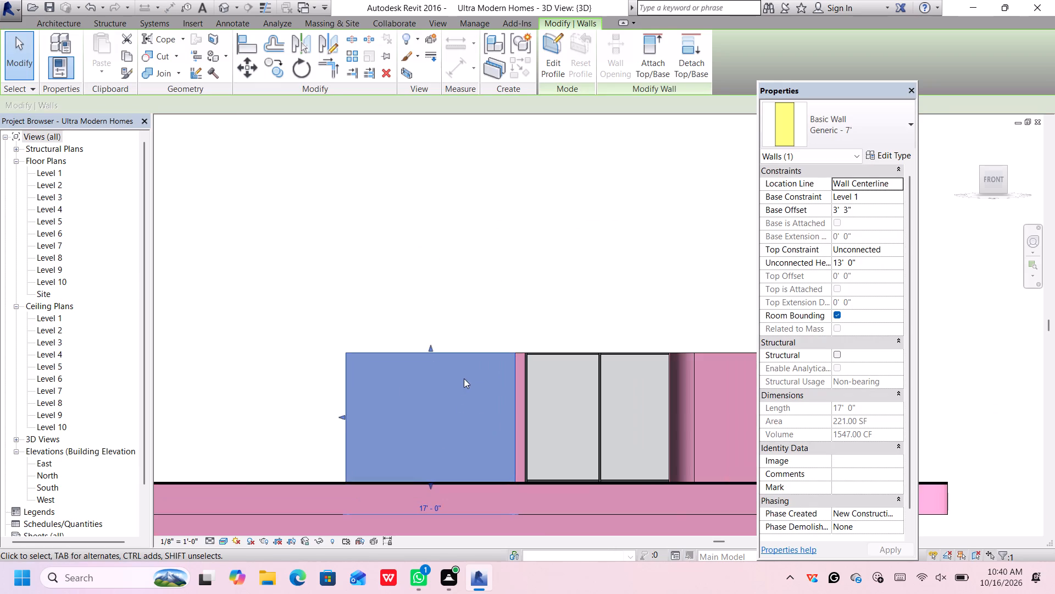
scroll(464, 378, up, 4)
middle_drag(472, 447, 501, 314)
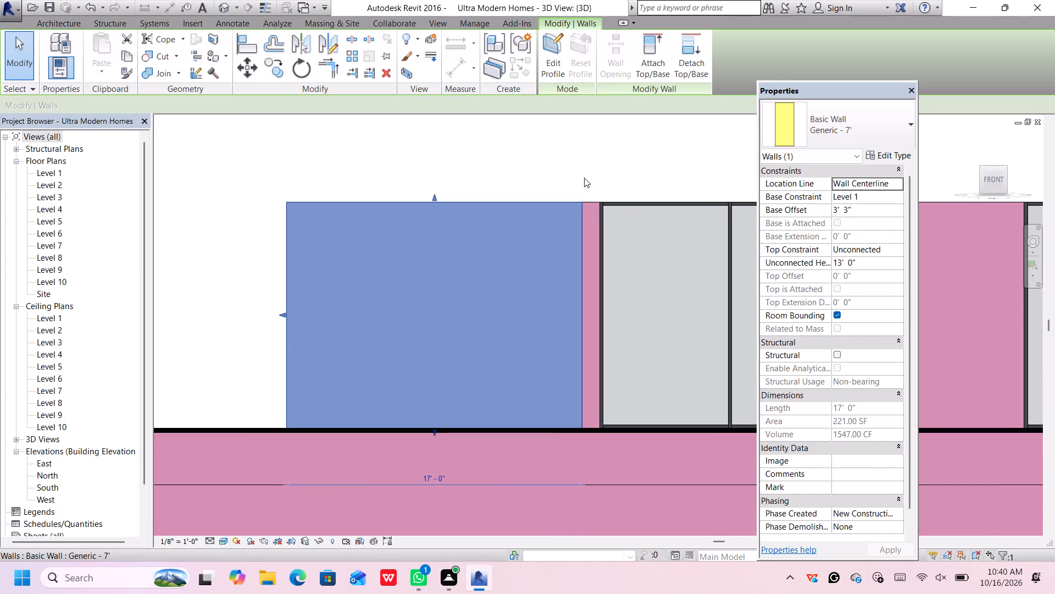
click(557, 51)
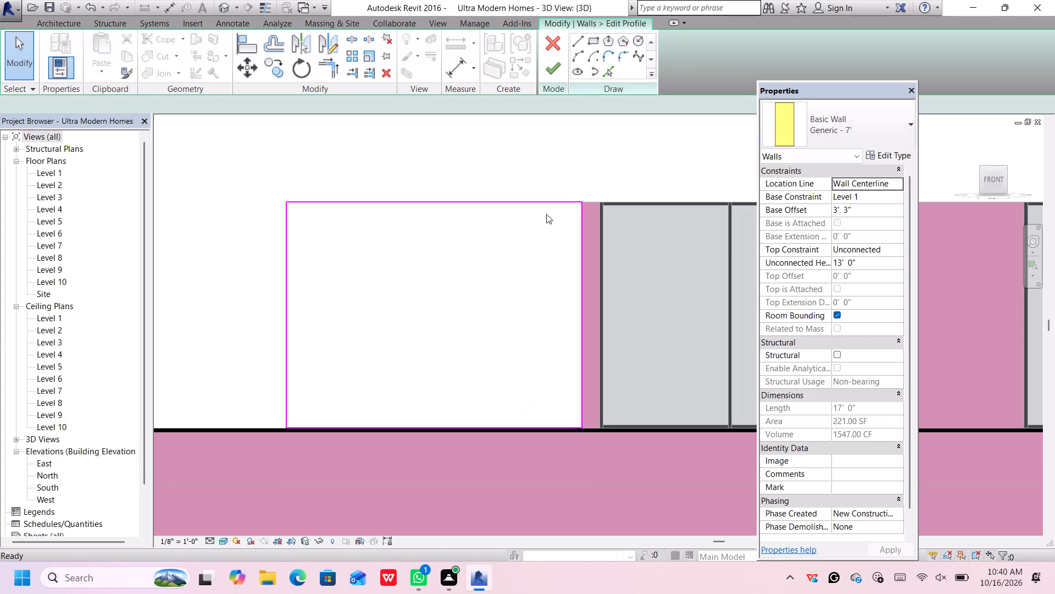
scroll(571, 130, up, 1)
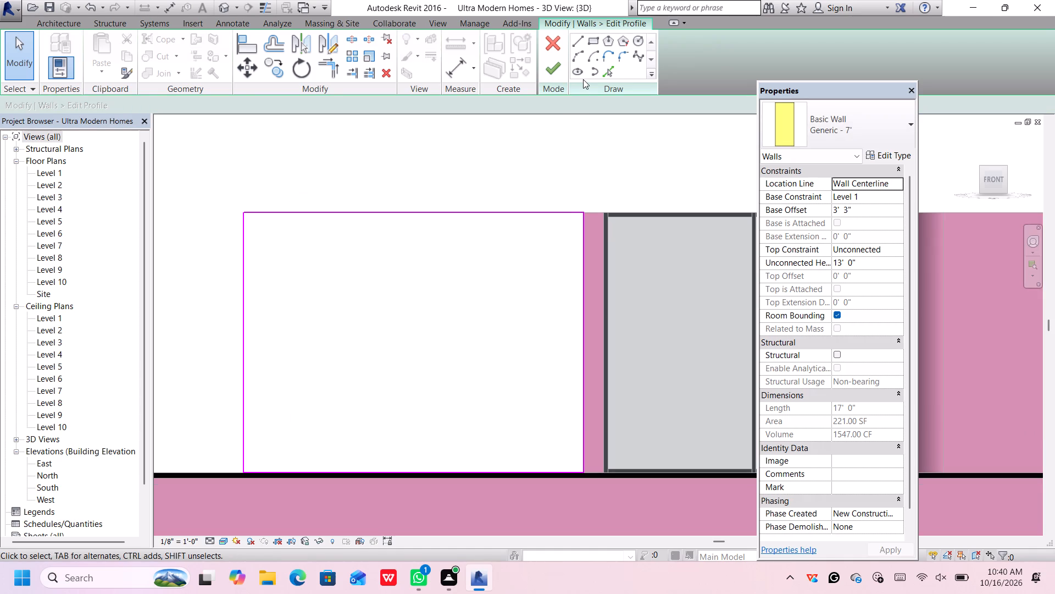
scroll(583, 79, down, 3)
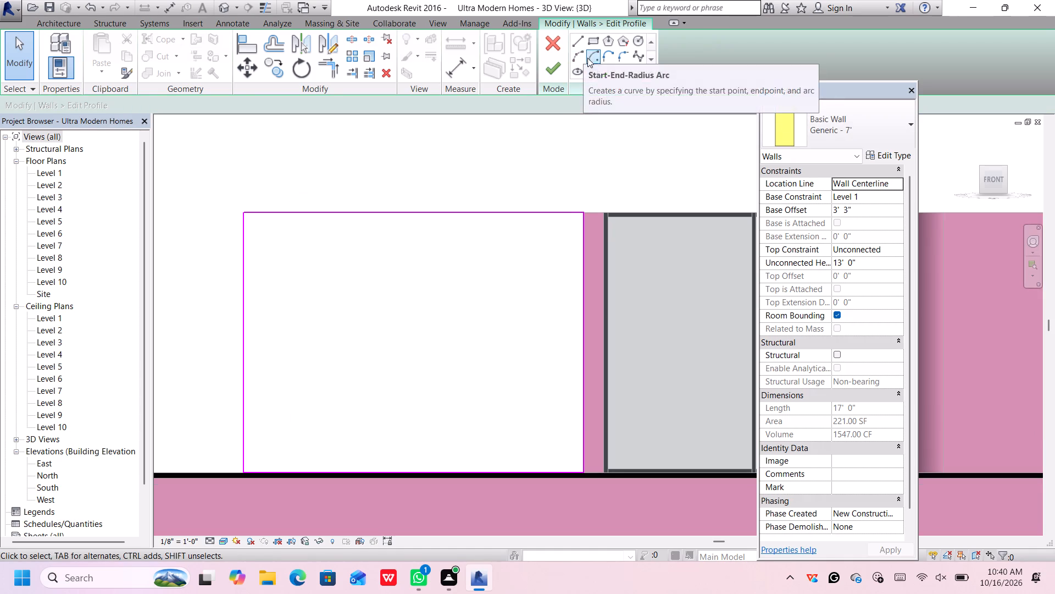
click(585, 39)
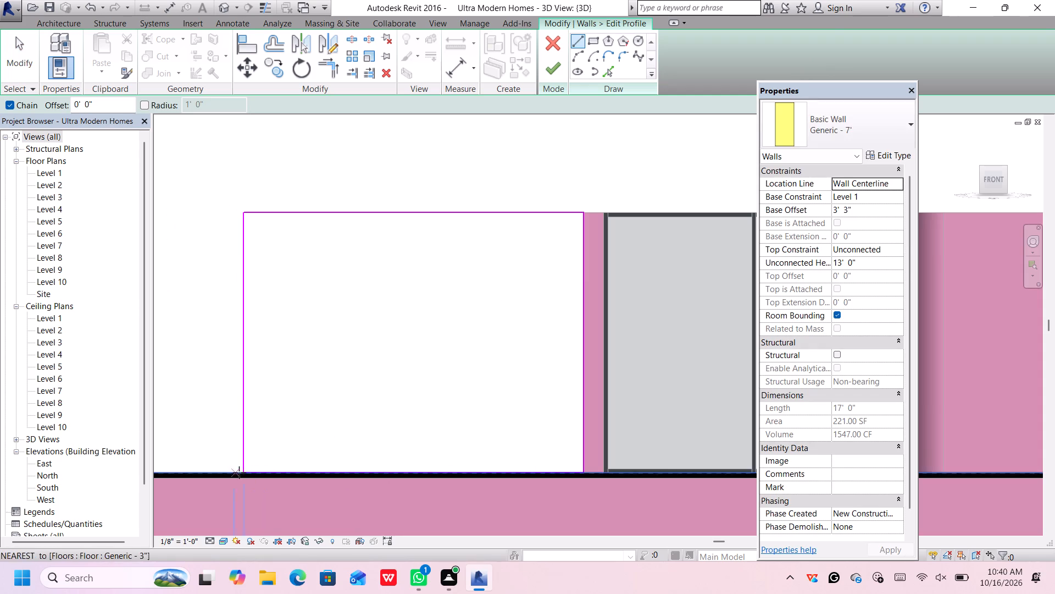
scroll(284, 472, down, 4)
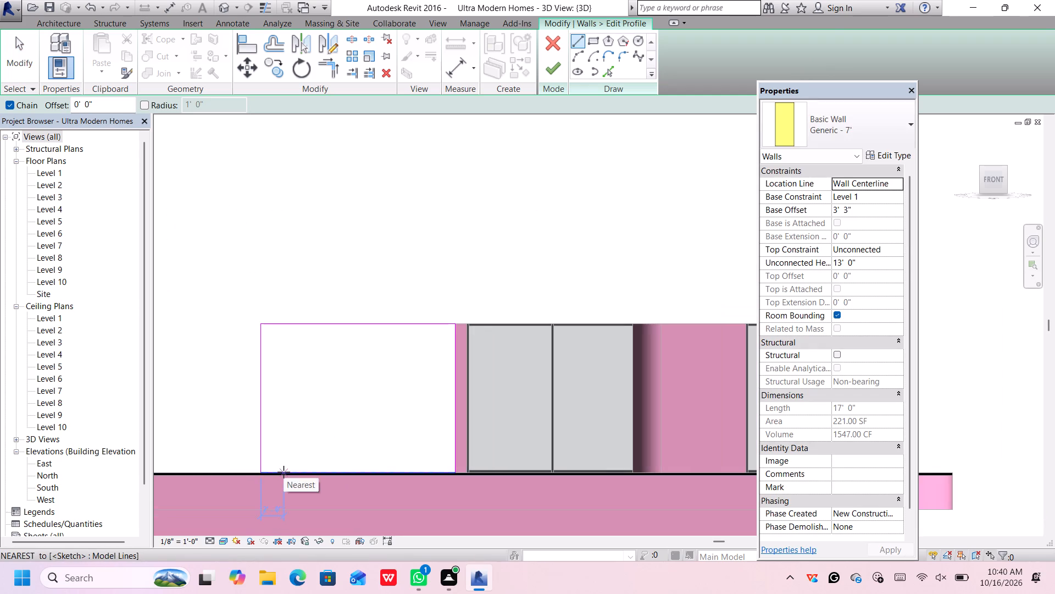
scroll(285, 472, up, 2)
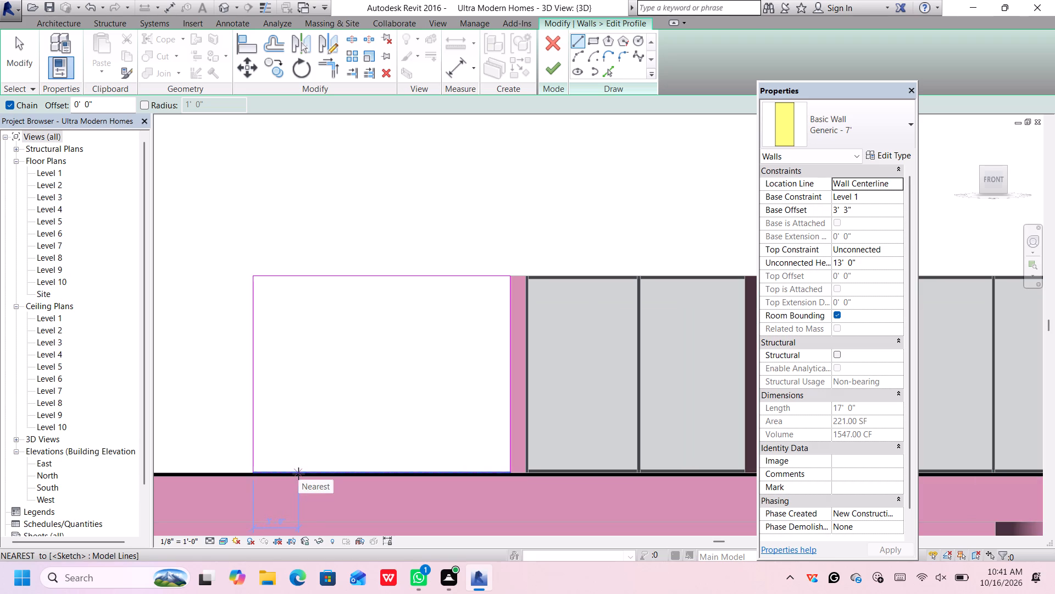
click(304, 472)
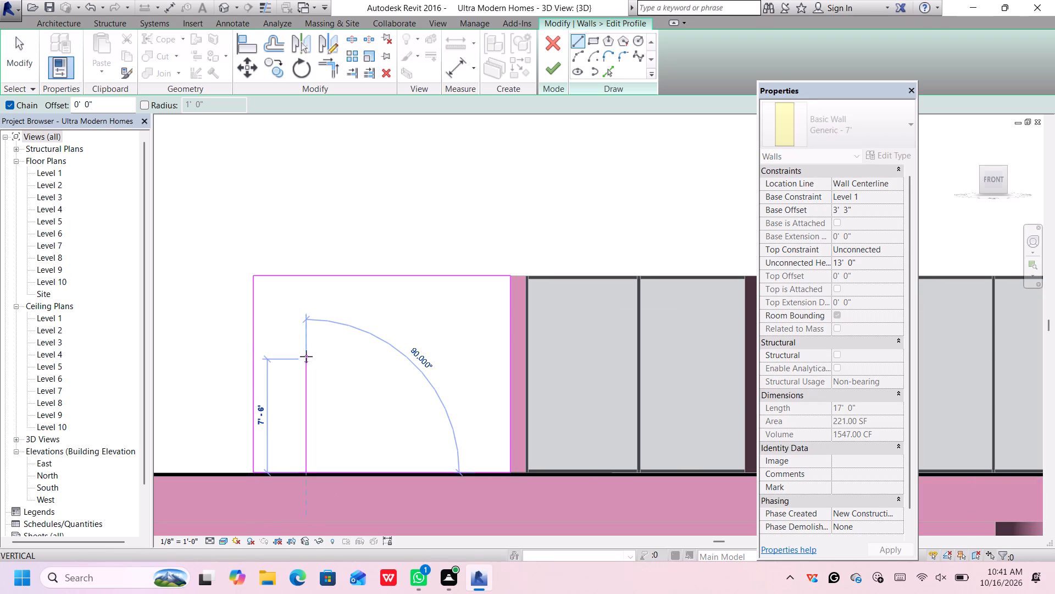
click(308, 362)
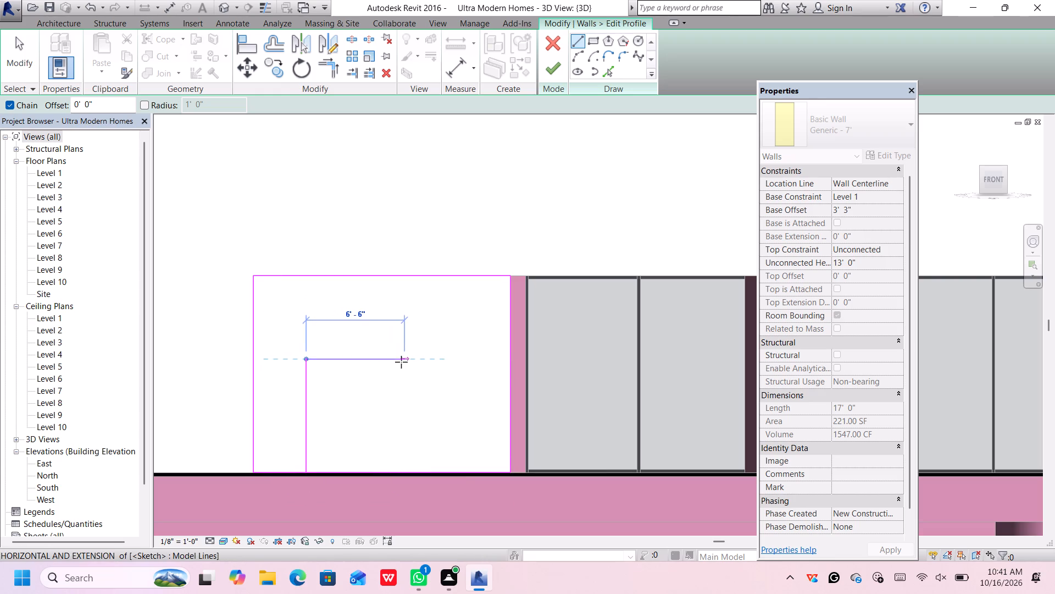
key(Escape)
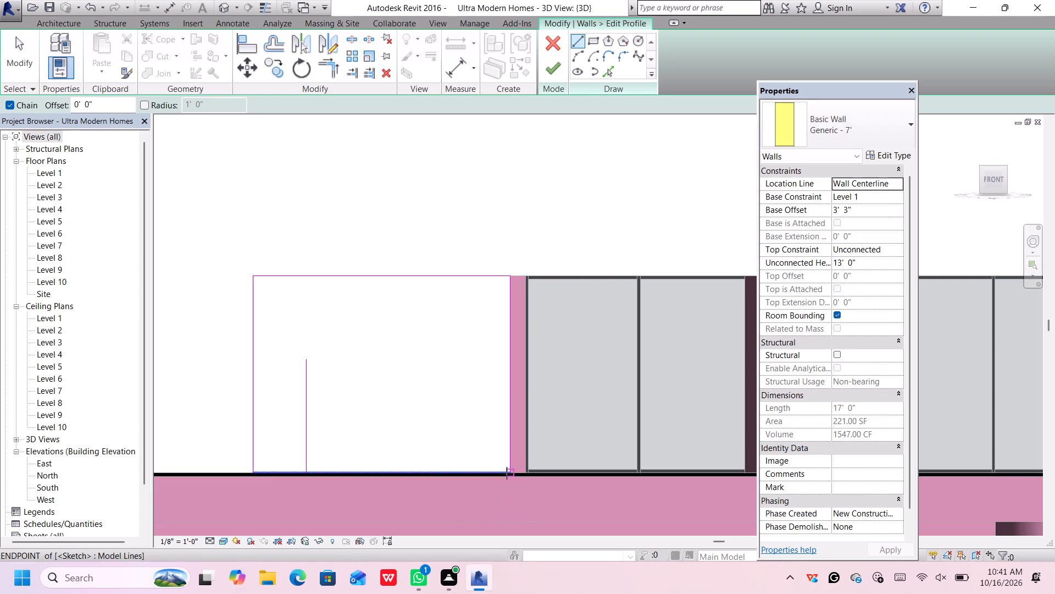
Draw a second 7' 6" vertical line up from the profile's bottom edge, 10' 0" to the right of the first.
click(458, 470)
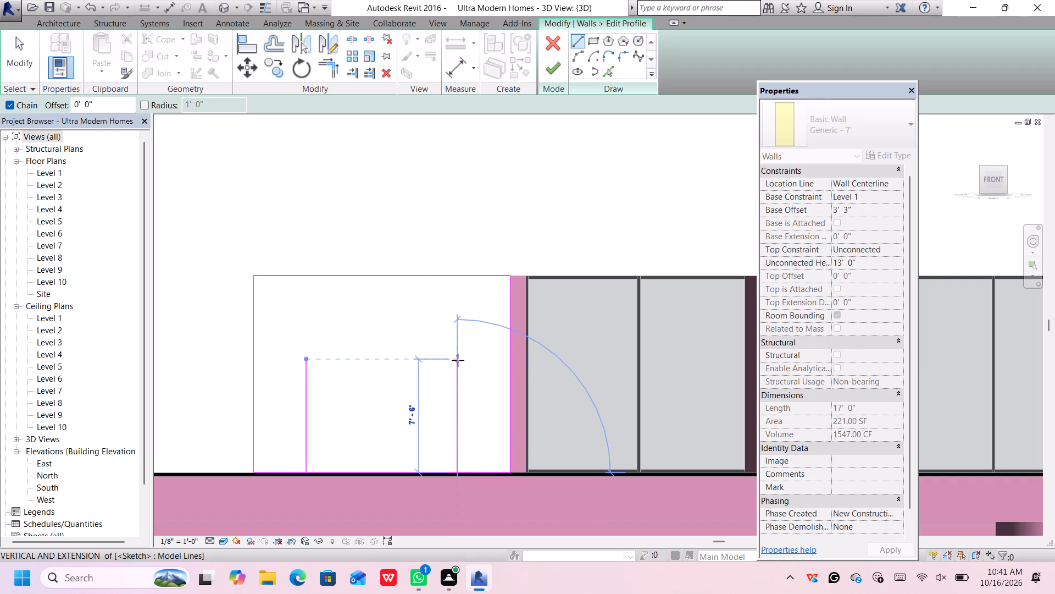
click(458, 360)
key(space)
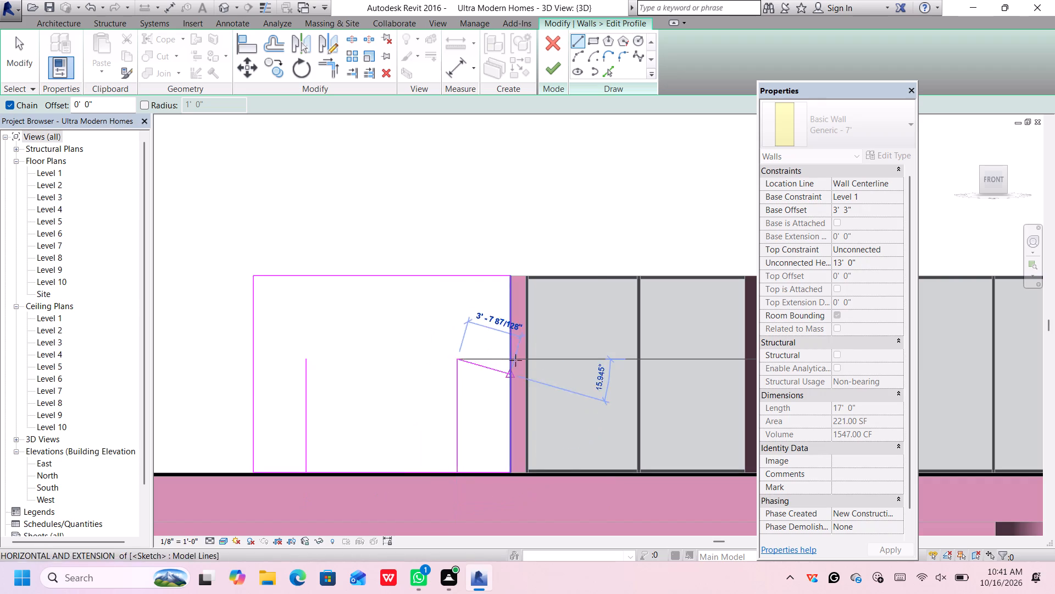
key(Escape)
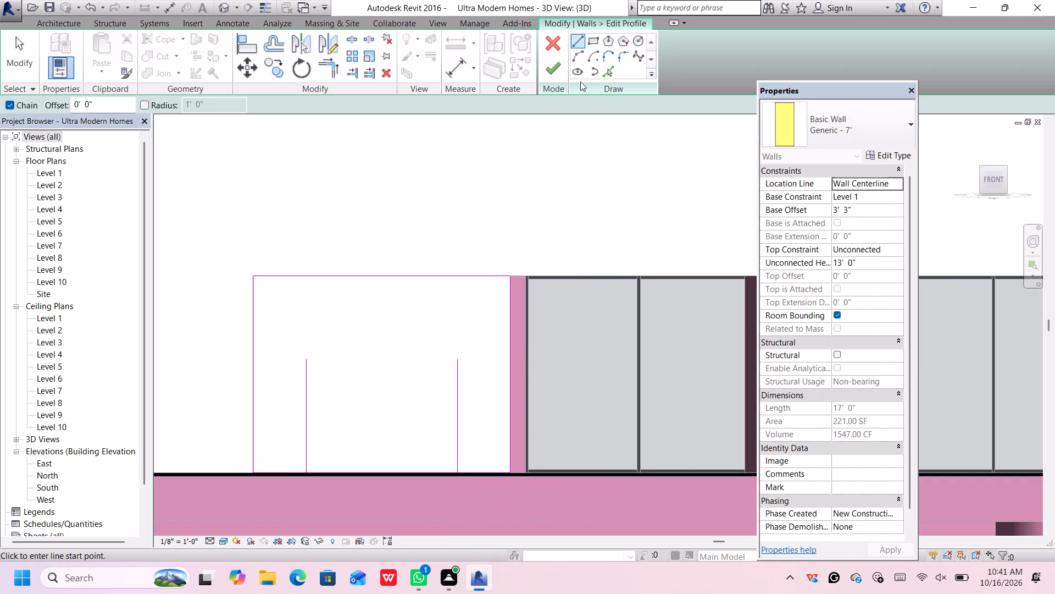
Join the upper ends of the two vertical lines with a Start-End-Radius arc of 180° and 5' 0" radius.
click(581, 56)
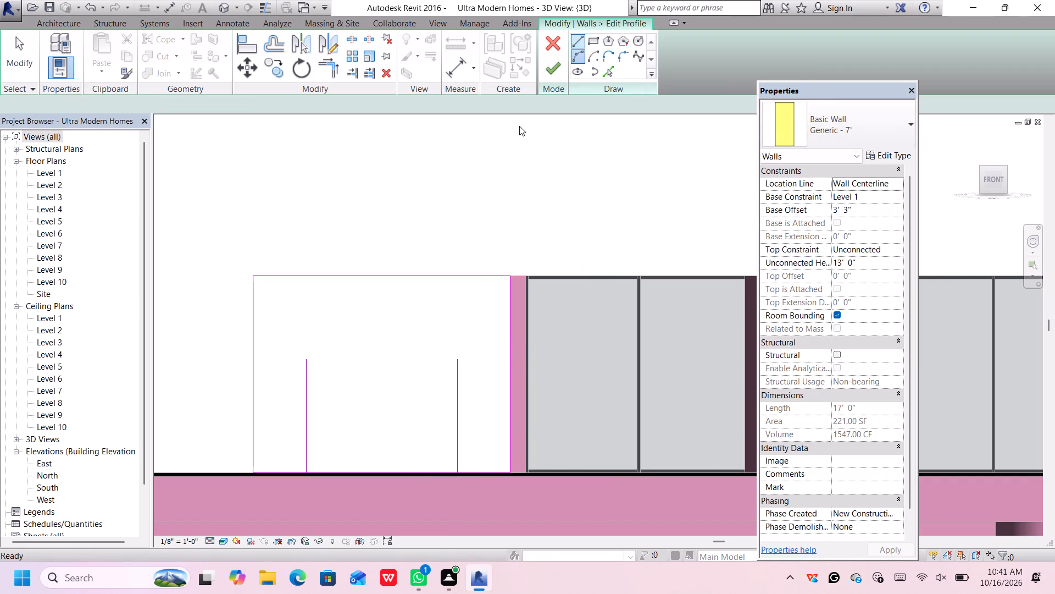
click(304, 359)
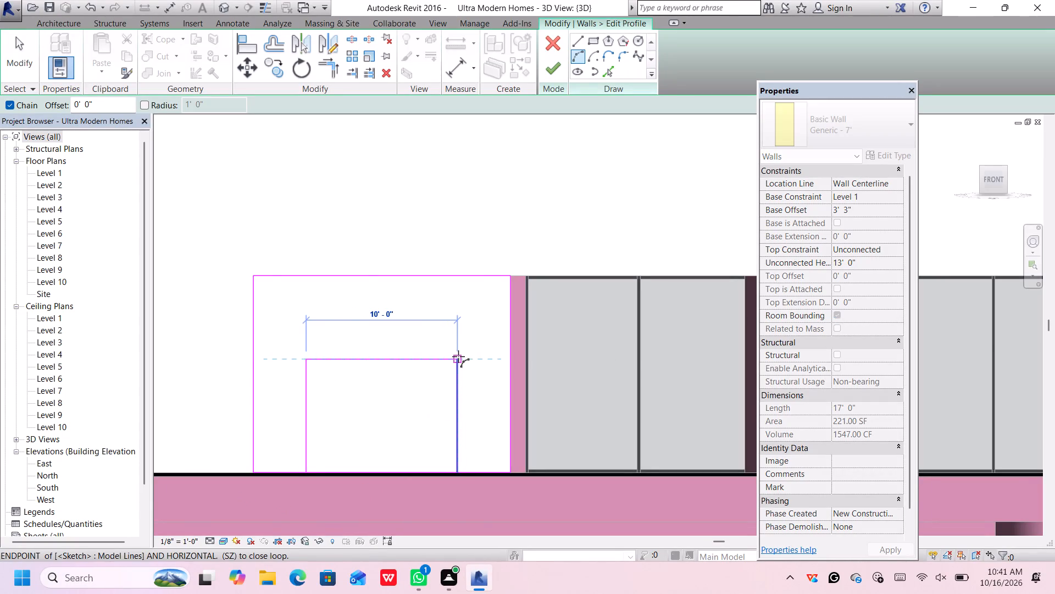
drag(458, 356, 452, 353)
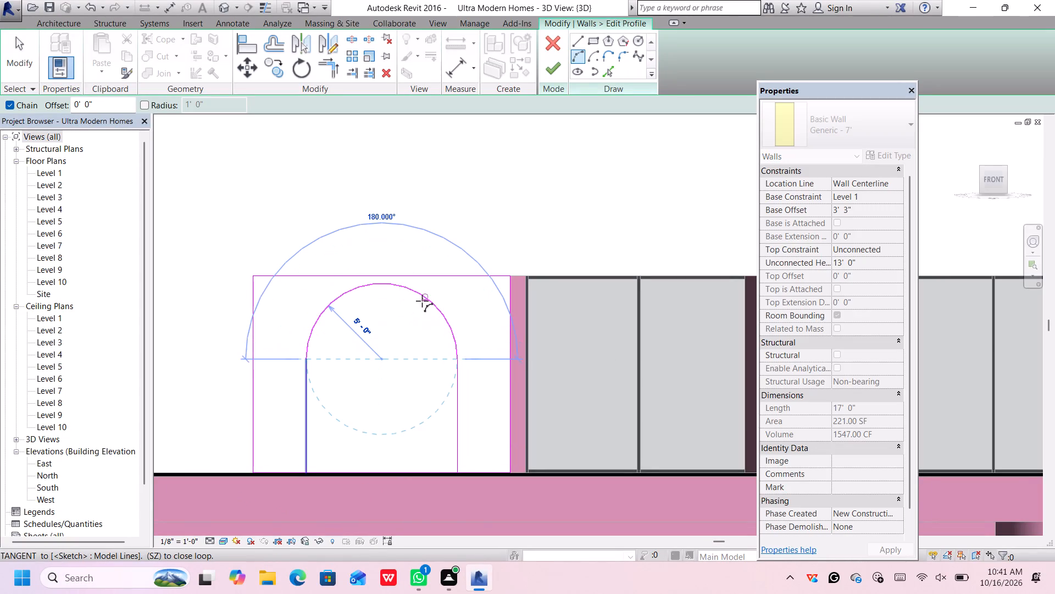
click(422, 299)
key(Escape)
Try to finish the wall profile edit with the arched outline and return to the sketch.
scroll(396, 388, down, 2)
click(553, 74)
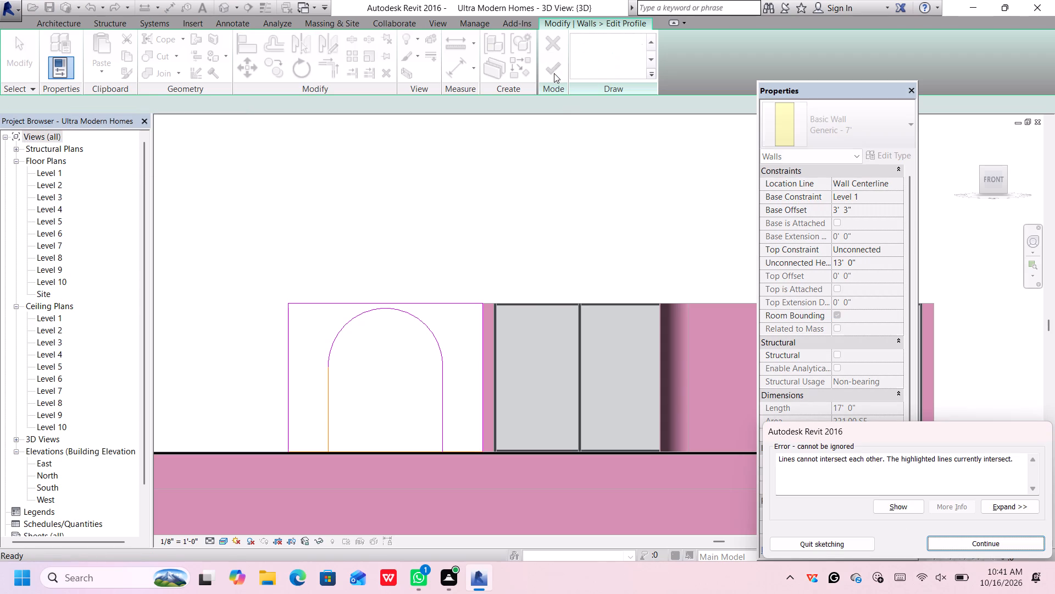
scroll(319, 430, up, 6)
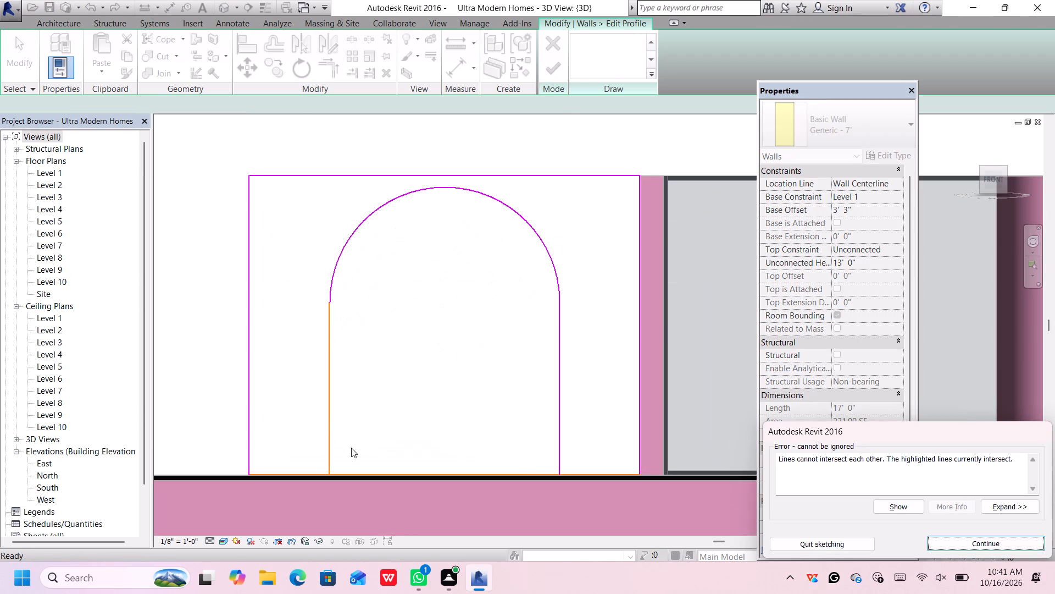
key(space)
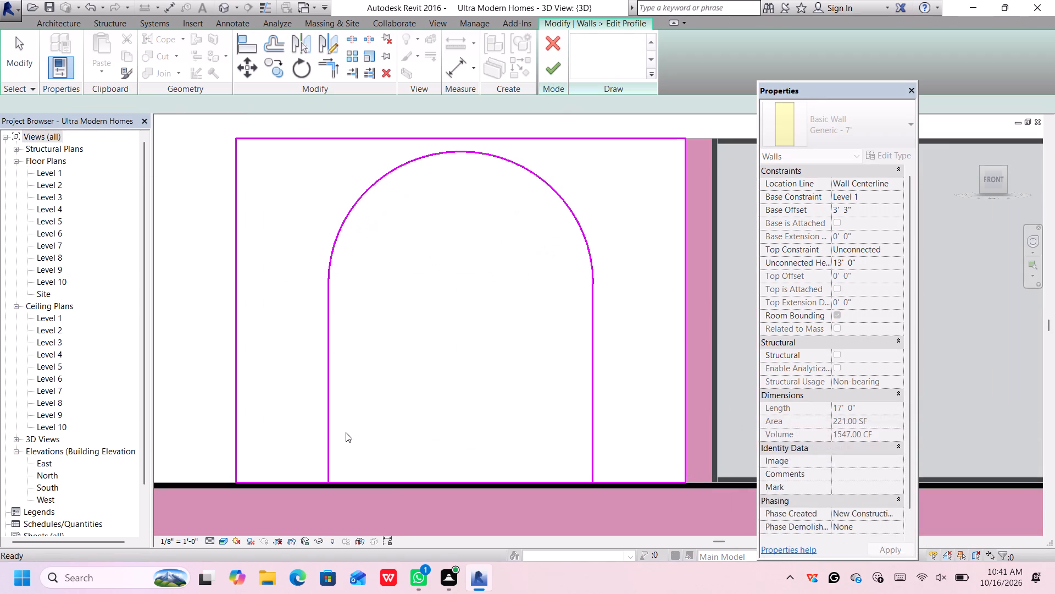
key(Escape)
Delete the arch's left vertical line and redraw it 7' 6" long from the arc's end down to the bottom edge.
scroll(329, 455, up, 3)
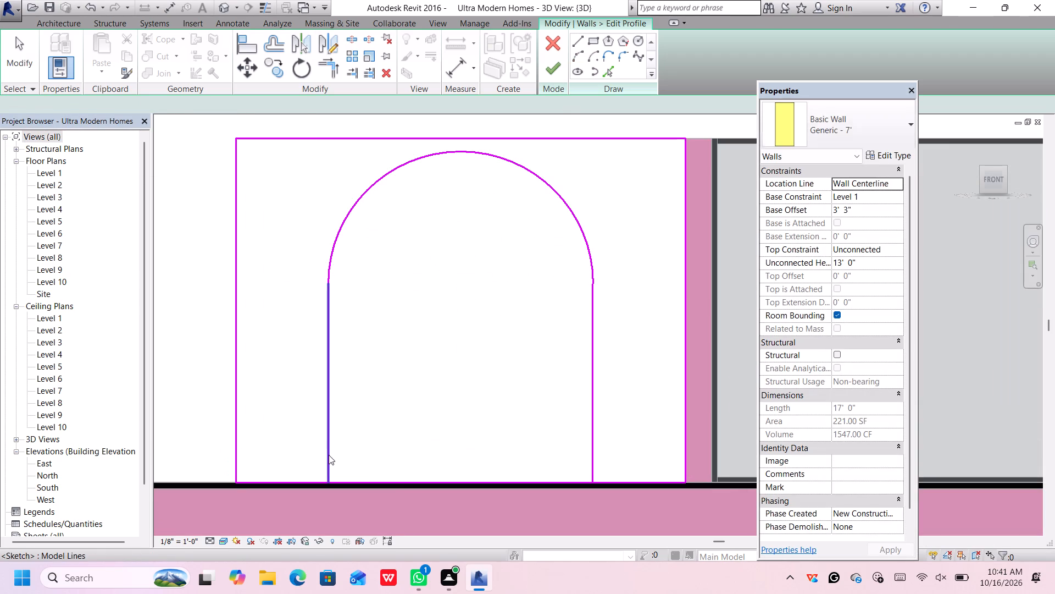
scroll(342, 455, down, 1)
middle_drag(366, 451, 342, 418)
middle_click(342, 417)
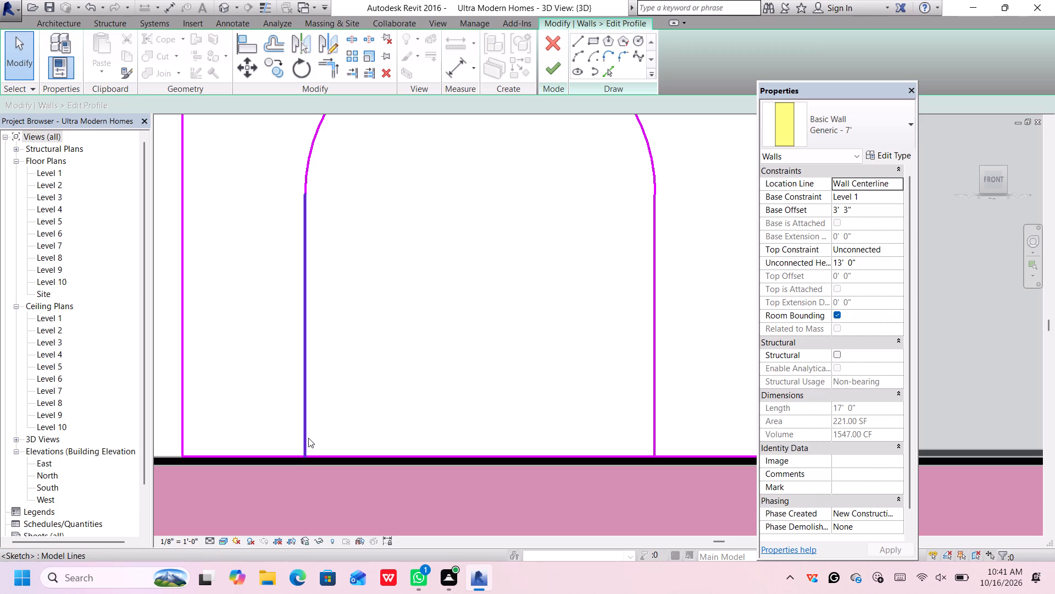
click(308, 438)
scroll(302, 450, up, 4)
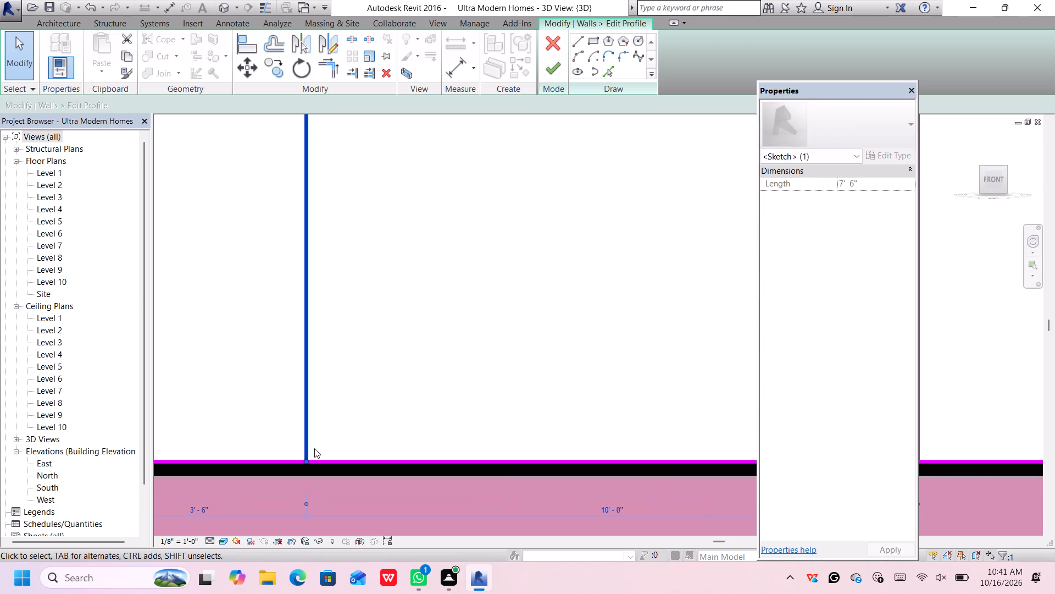
scroll(323, 442, down, 4)
scroll(401, 343, down, 1)
key(Delete)
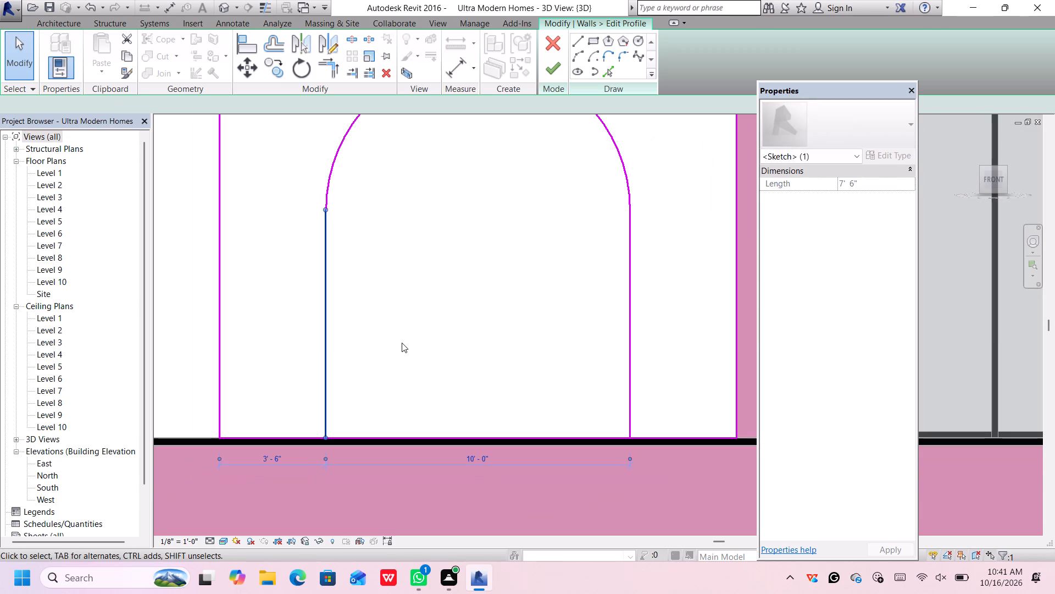
click(575, 36)
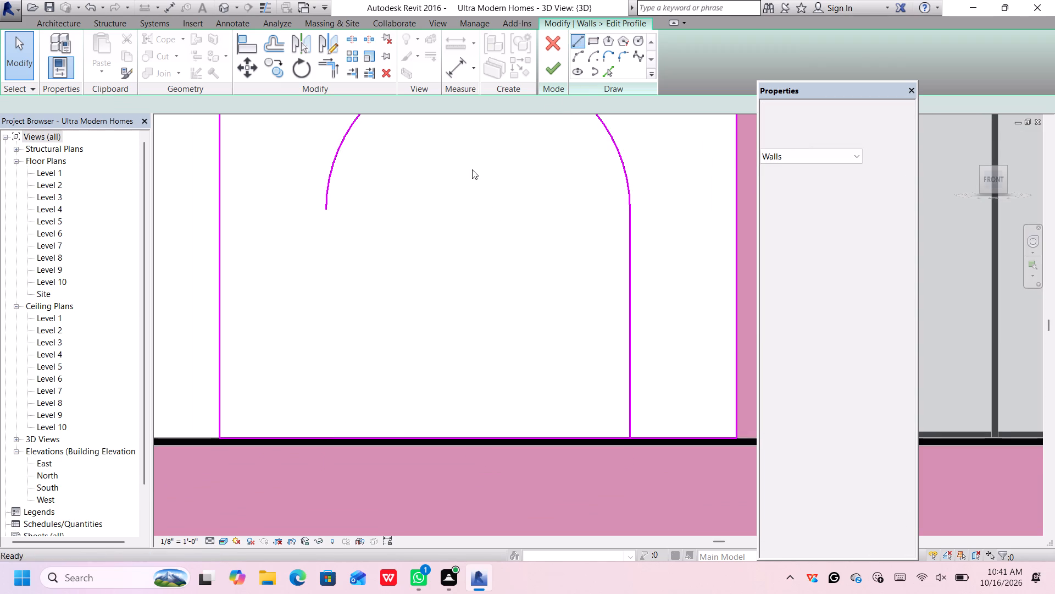
click(326, 208)
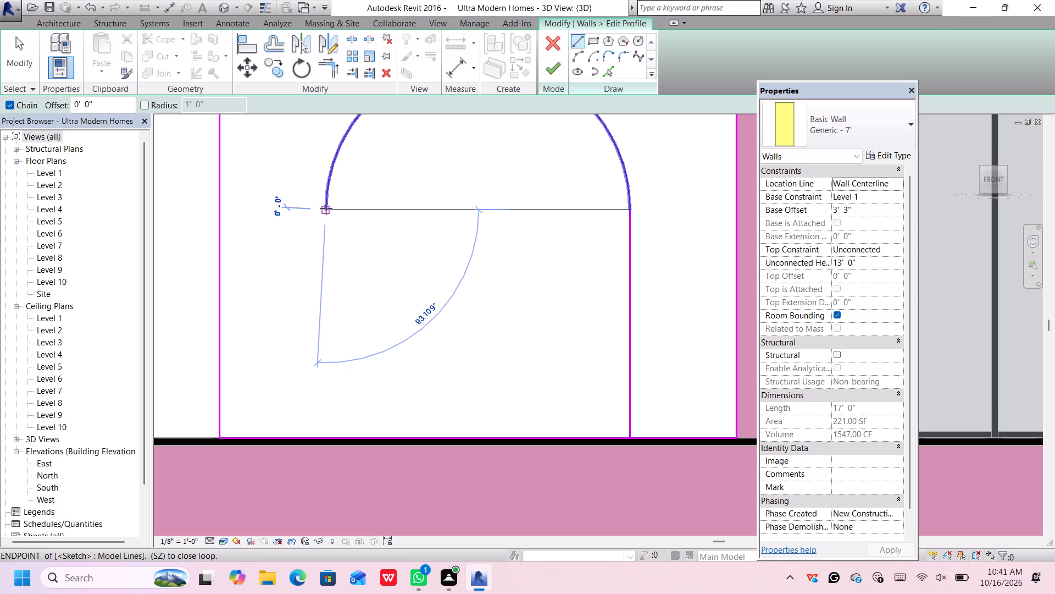
click(325, 436)
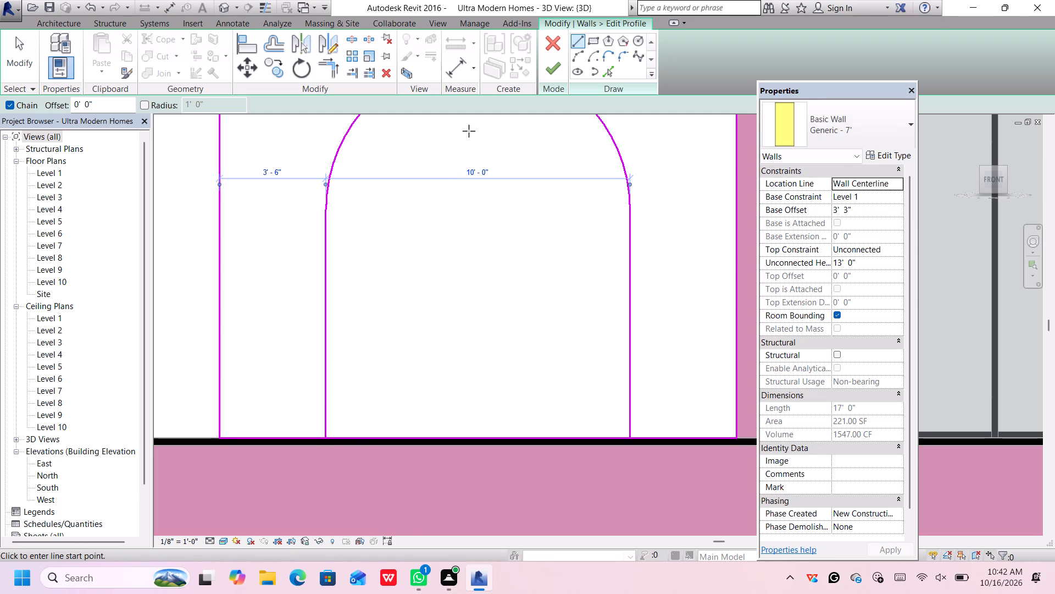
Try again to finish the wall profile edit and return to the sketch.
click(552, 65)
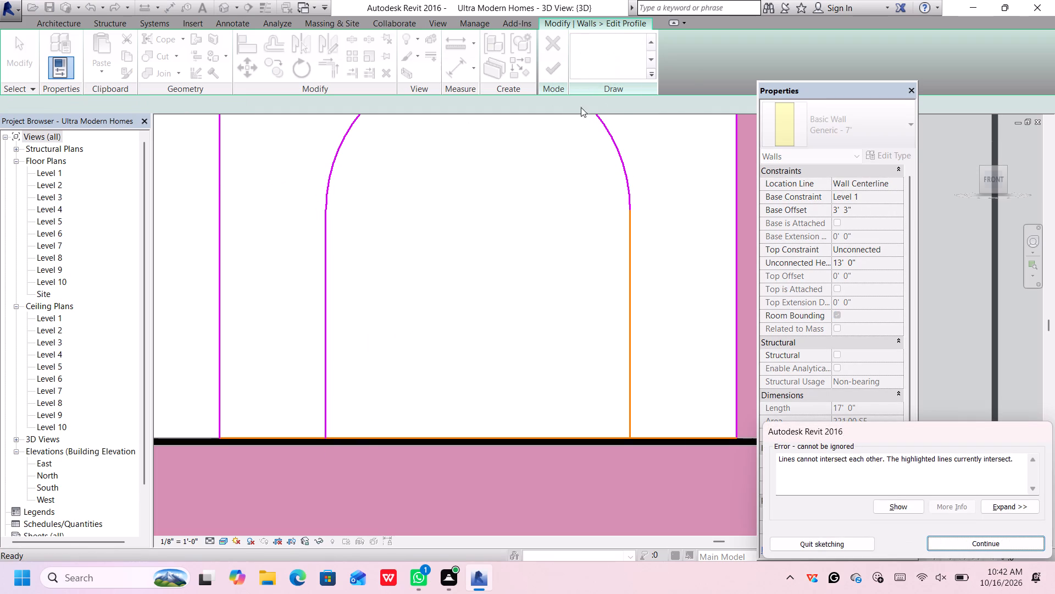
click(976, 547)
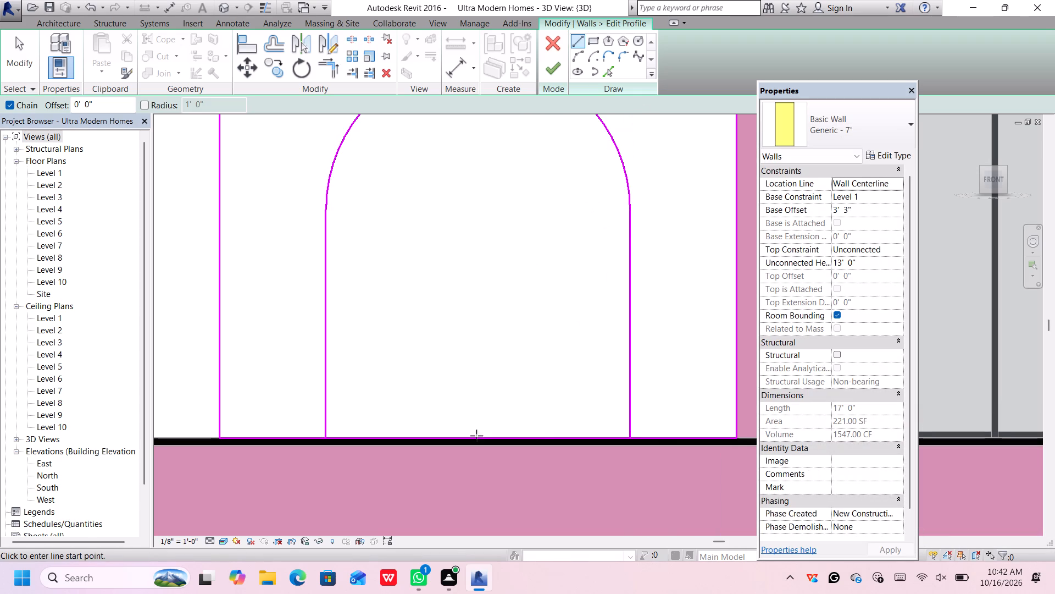
Draw a 10' 0" horizontal line along the bottom edge between the lower ends of the arch's two vertical lines.
click(325, 437)
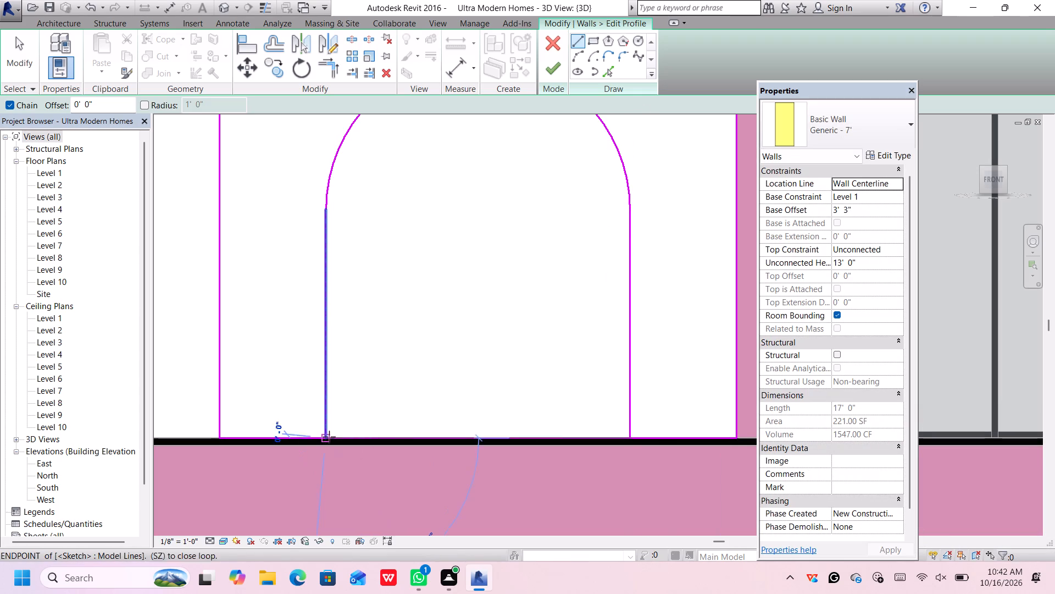
click(630, 436)
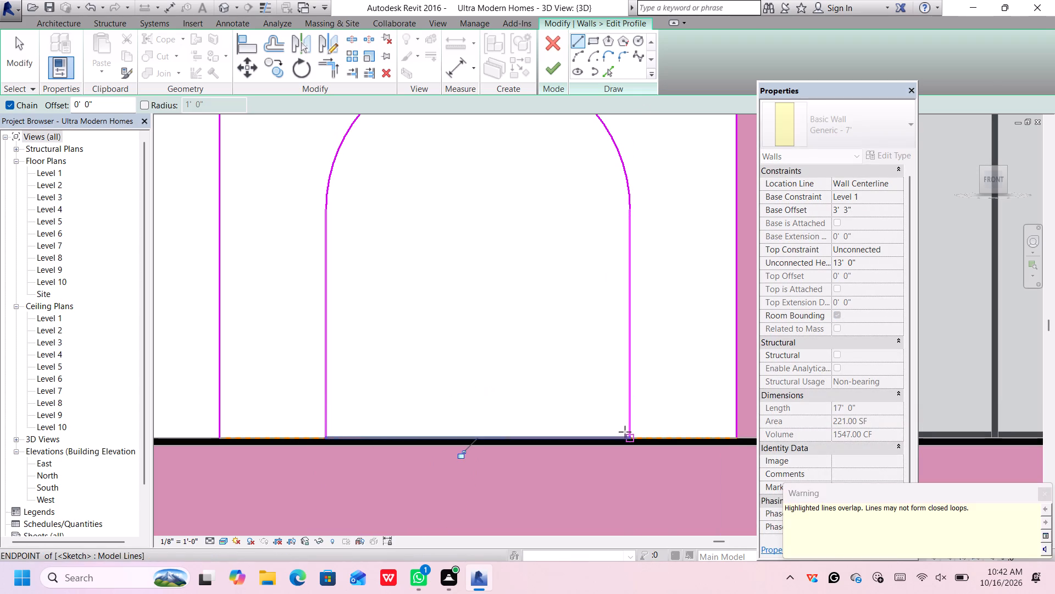
scroll(640, 364, up, 1)
scroll(640, 364, down, 1)
middle_drag(640, 364, 621, 359)
middle_drag(616, 361, 607, 362)
key(space)
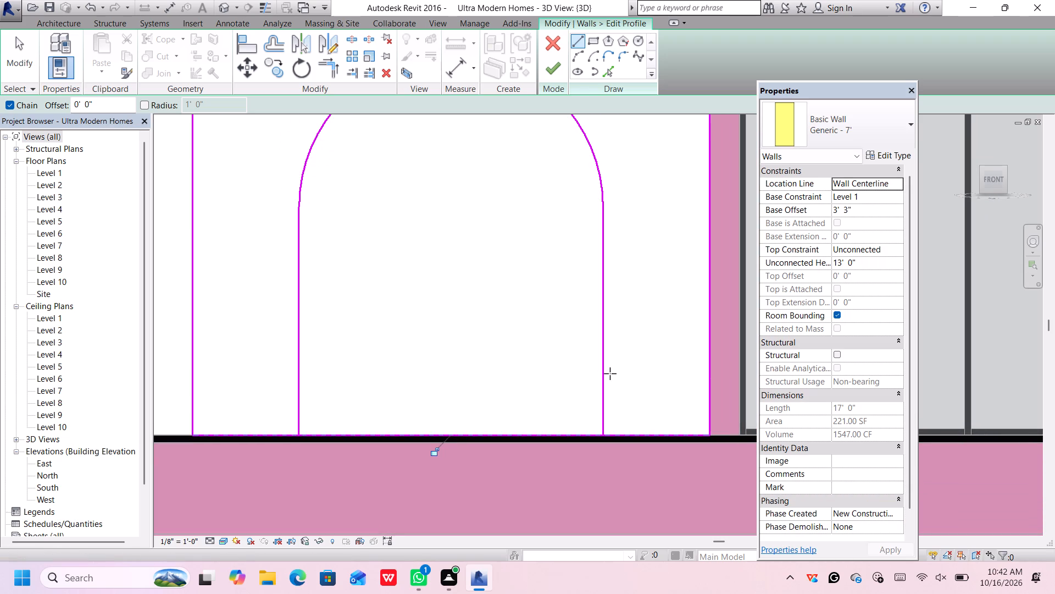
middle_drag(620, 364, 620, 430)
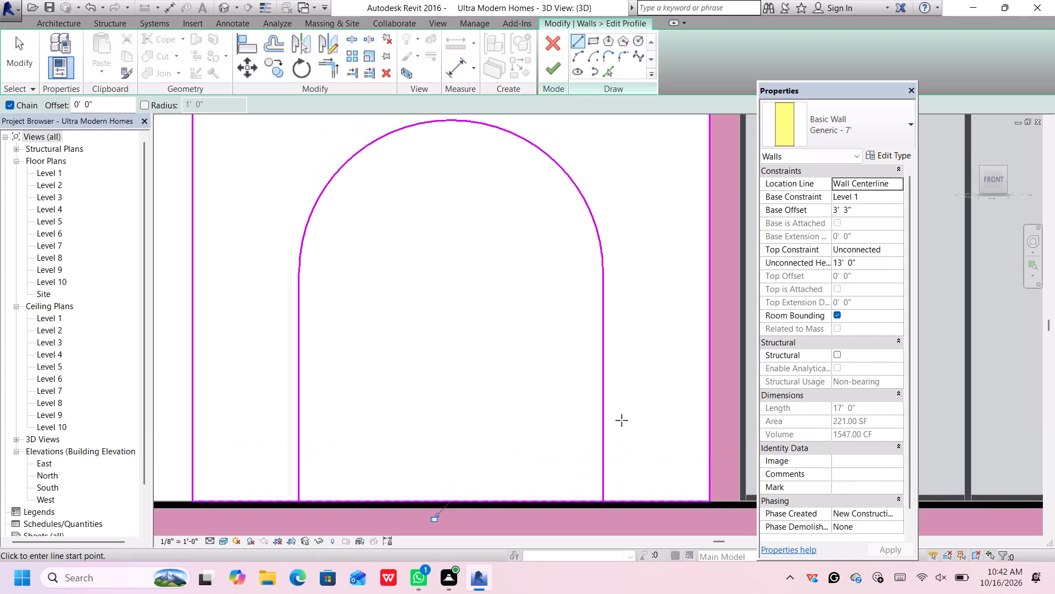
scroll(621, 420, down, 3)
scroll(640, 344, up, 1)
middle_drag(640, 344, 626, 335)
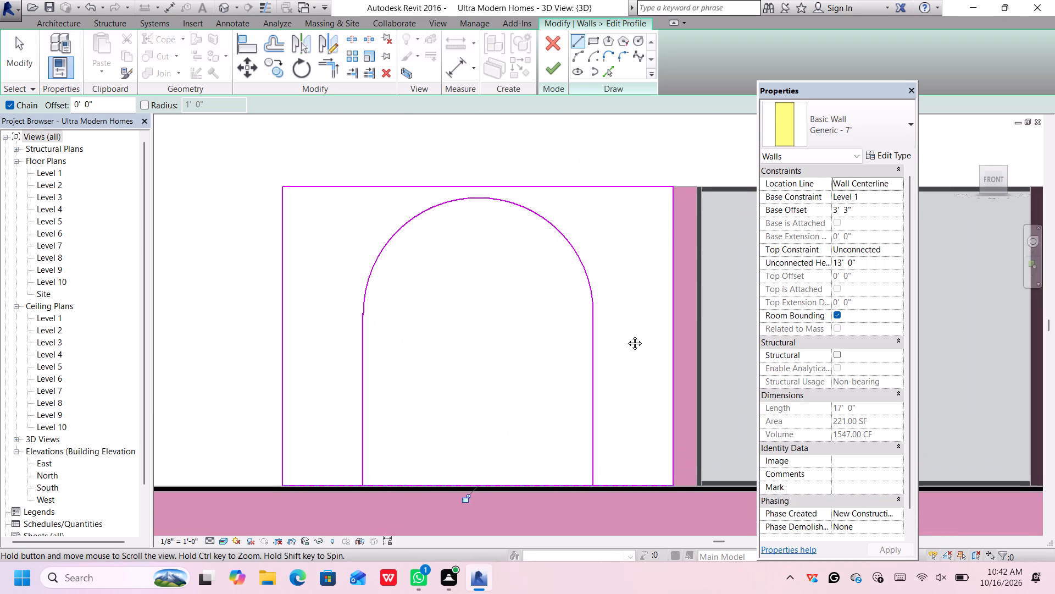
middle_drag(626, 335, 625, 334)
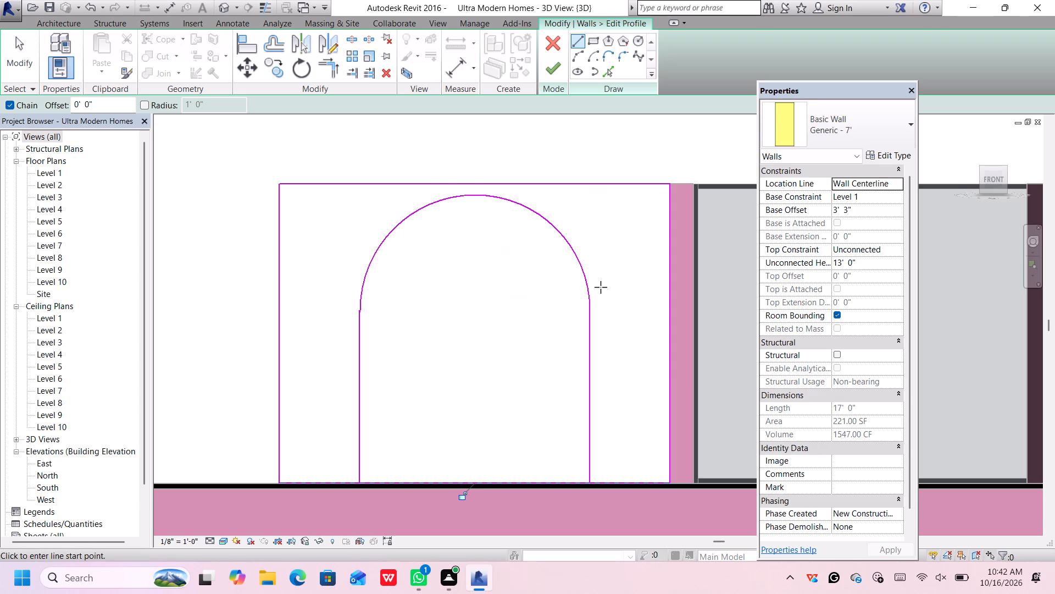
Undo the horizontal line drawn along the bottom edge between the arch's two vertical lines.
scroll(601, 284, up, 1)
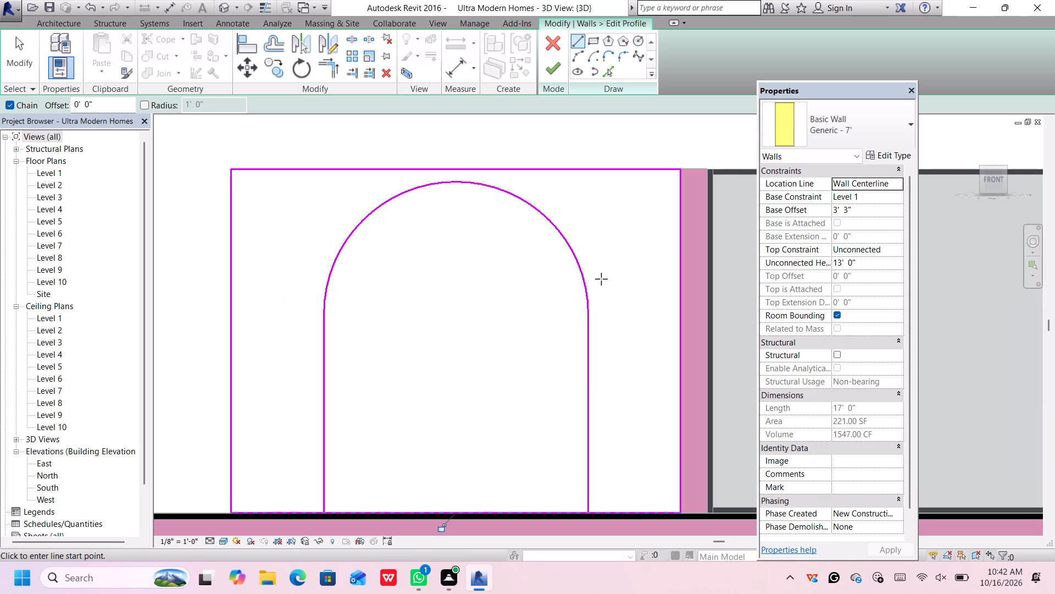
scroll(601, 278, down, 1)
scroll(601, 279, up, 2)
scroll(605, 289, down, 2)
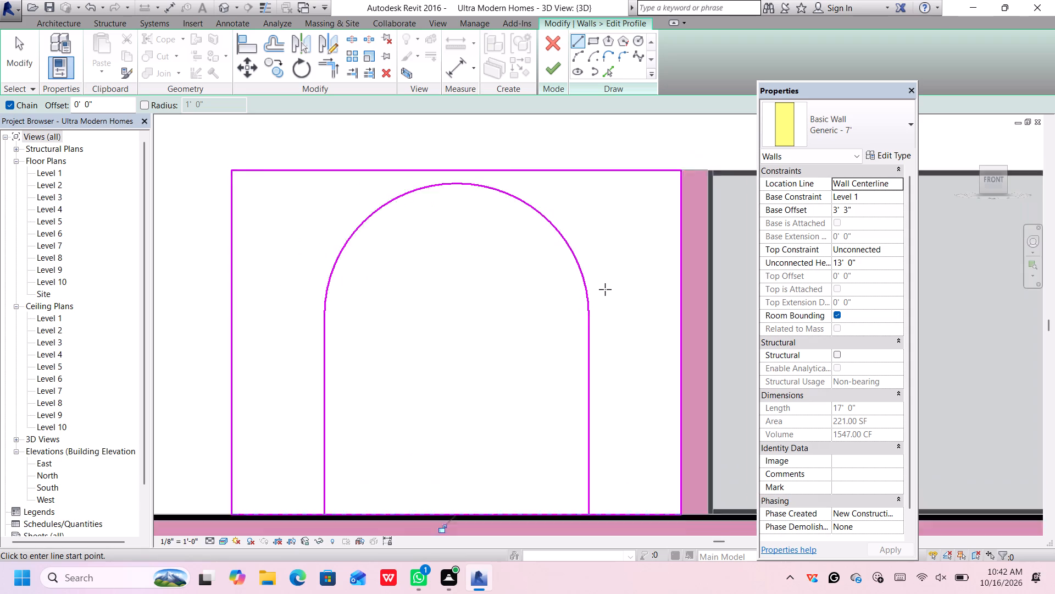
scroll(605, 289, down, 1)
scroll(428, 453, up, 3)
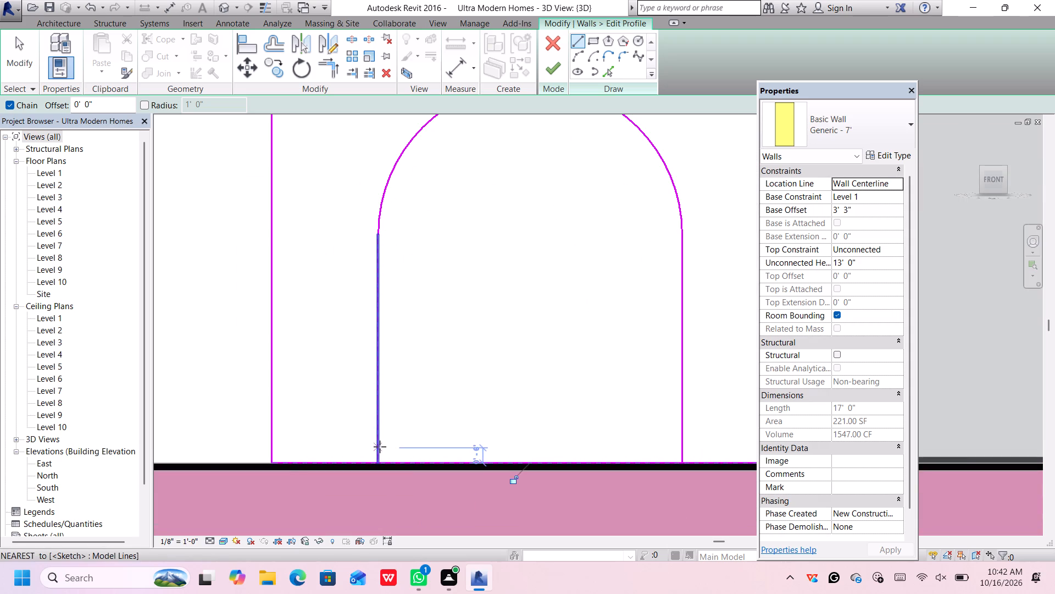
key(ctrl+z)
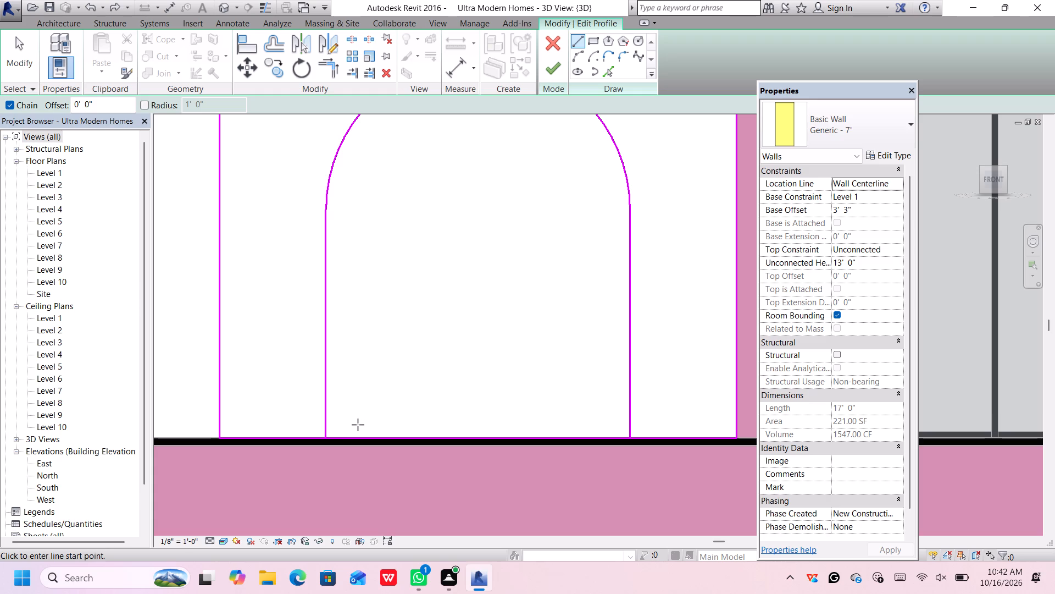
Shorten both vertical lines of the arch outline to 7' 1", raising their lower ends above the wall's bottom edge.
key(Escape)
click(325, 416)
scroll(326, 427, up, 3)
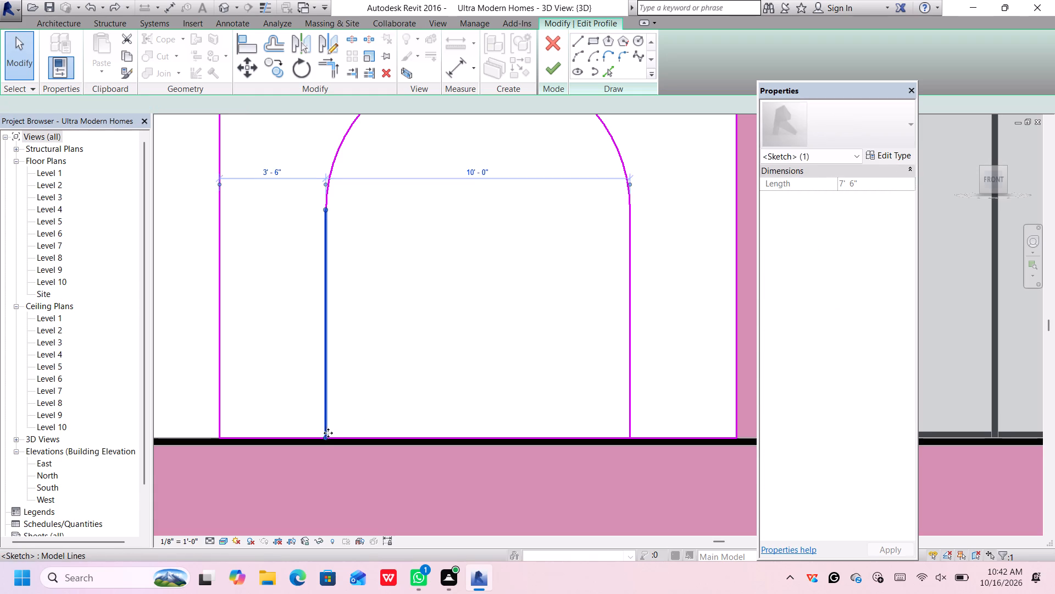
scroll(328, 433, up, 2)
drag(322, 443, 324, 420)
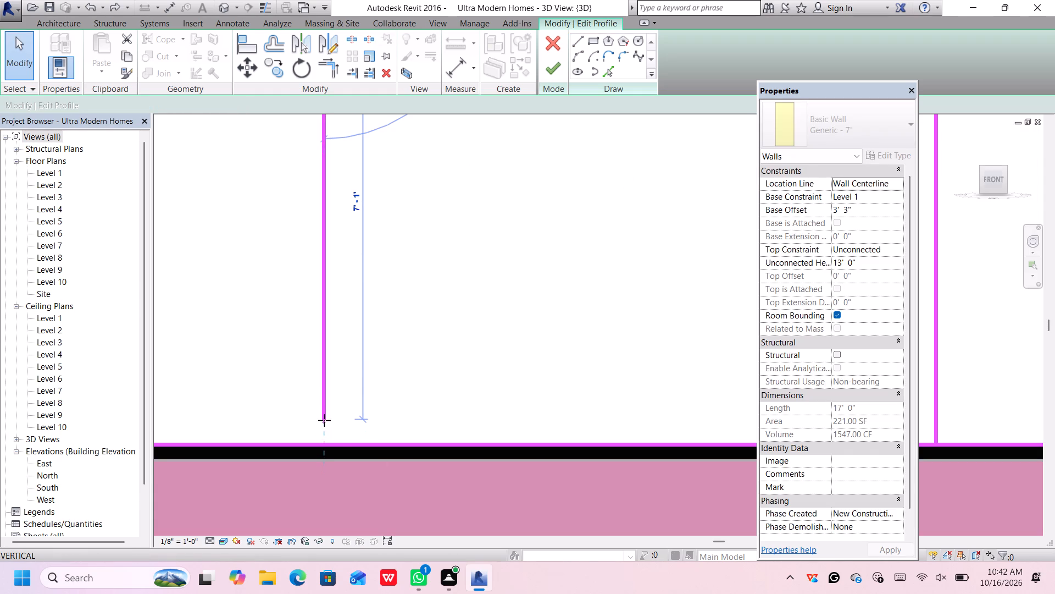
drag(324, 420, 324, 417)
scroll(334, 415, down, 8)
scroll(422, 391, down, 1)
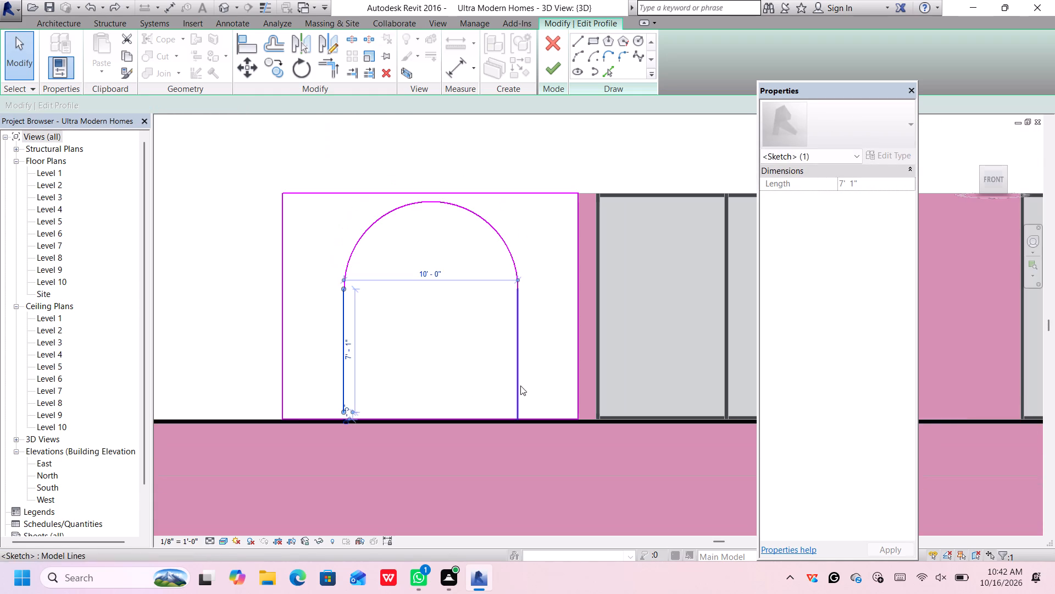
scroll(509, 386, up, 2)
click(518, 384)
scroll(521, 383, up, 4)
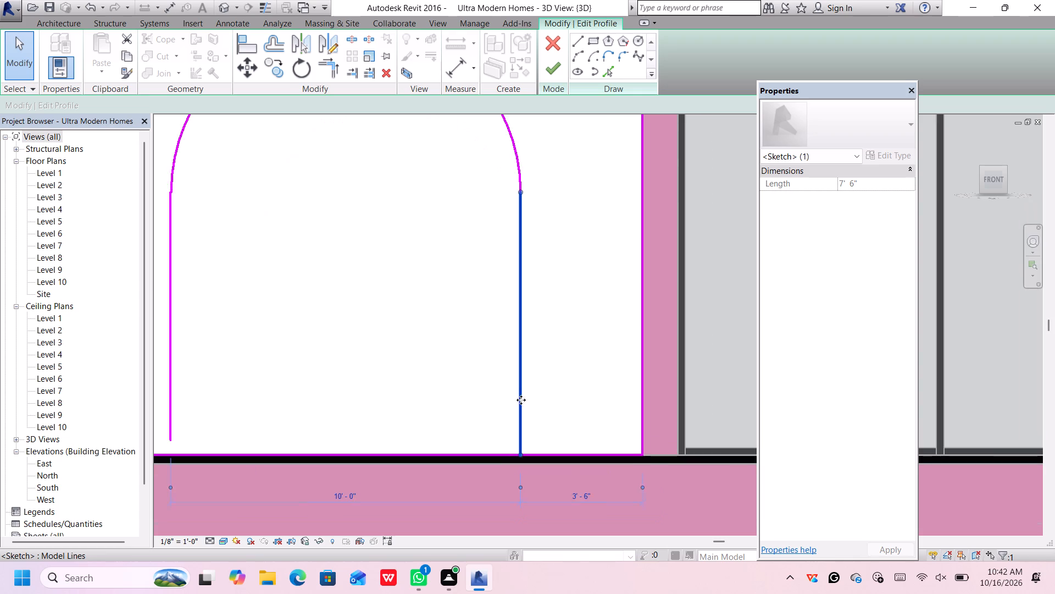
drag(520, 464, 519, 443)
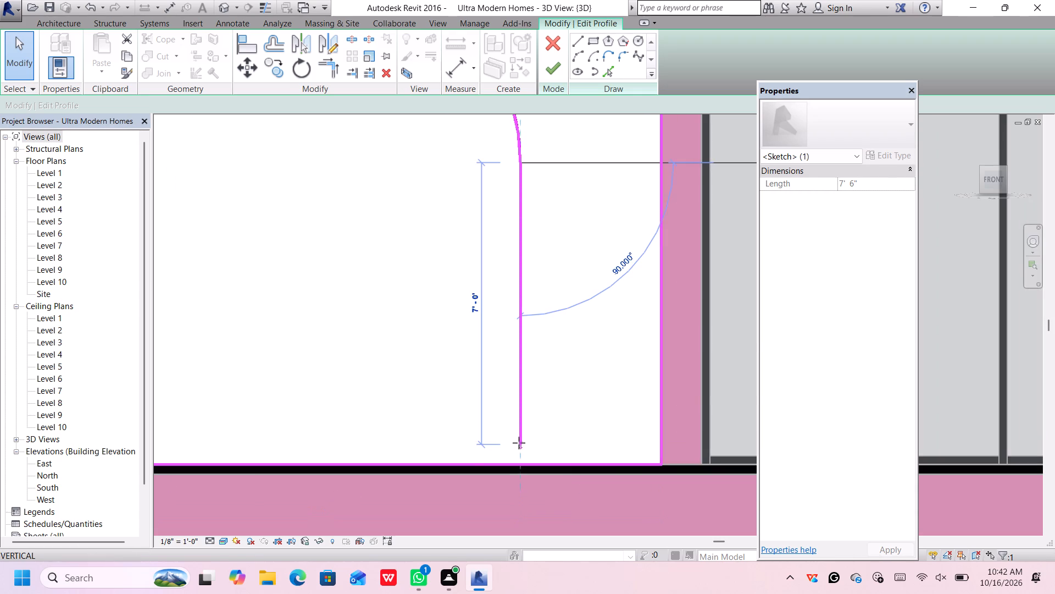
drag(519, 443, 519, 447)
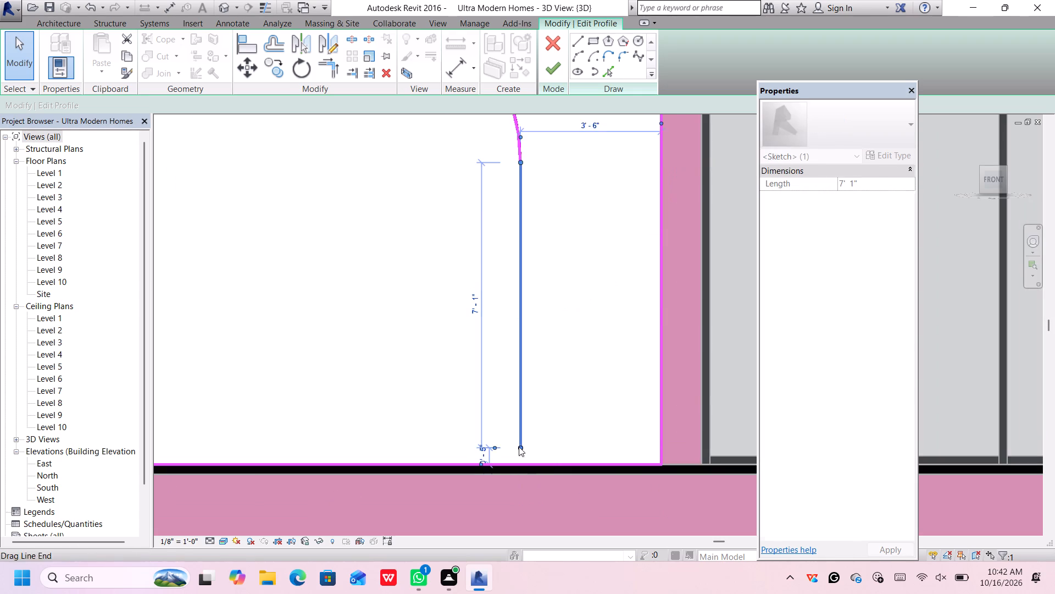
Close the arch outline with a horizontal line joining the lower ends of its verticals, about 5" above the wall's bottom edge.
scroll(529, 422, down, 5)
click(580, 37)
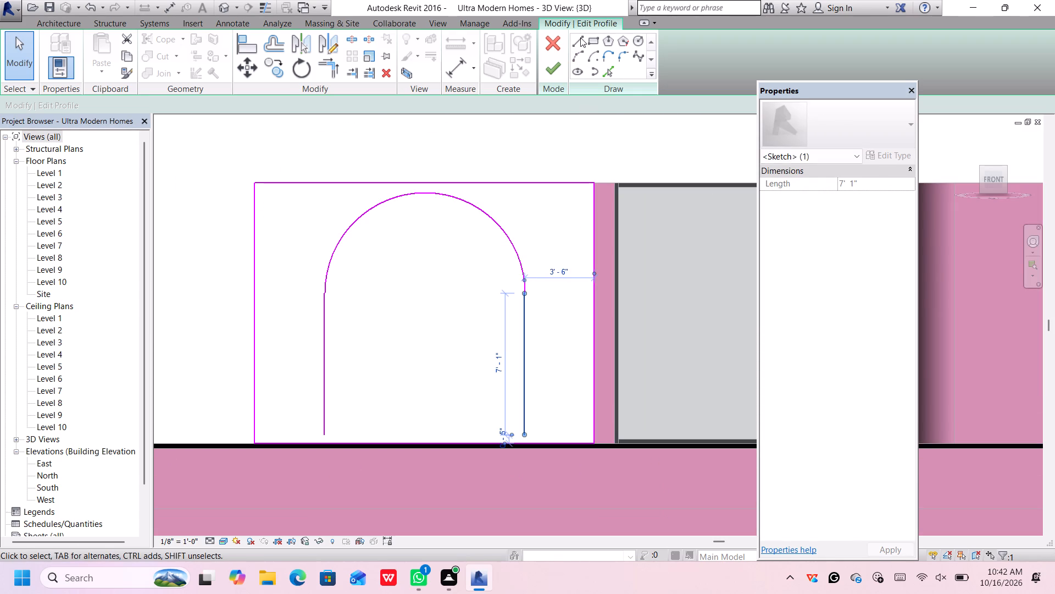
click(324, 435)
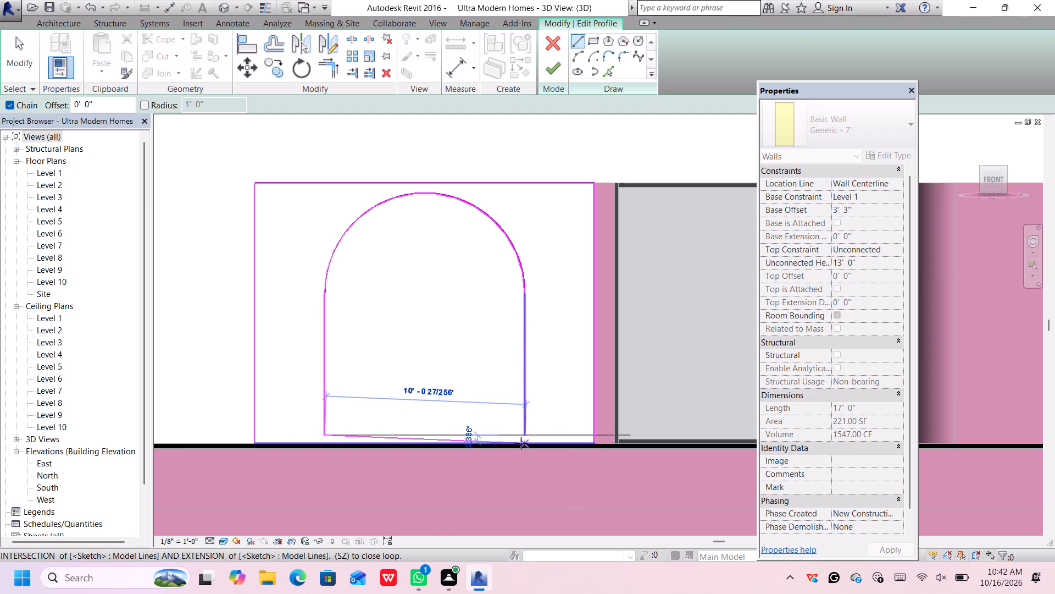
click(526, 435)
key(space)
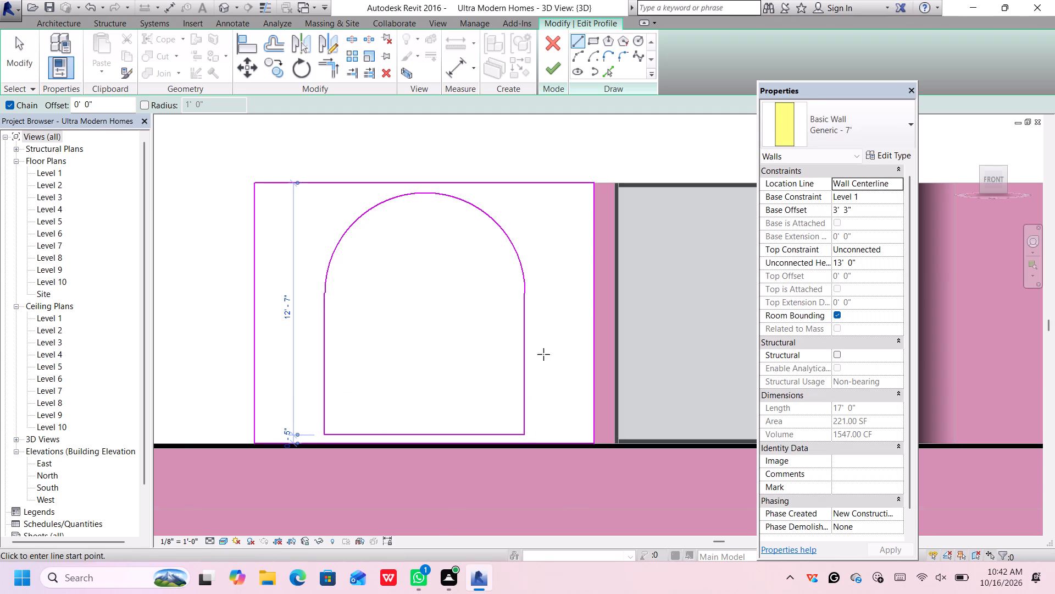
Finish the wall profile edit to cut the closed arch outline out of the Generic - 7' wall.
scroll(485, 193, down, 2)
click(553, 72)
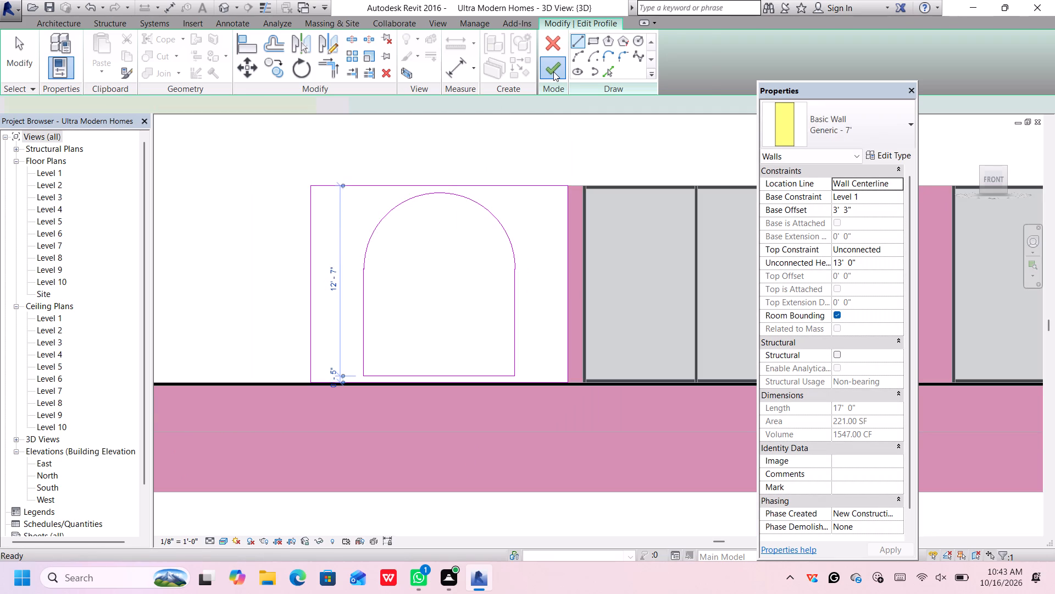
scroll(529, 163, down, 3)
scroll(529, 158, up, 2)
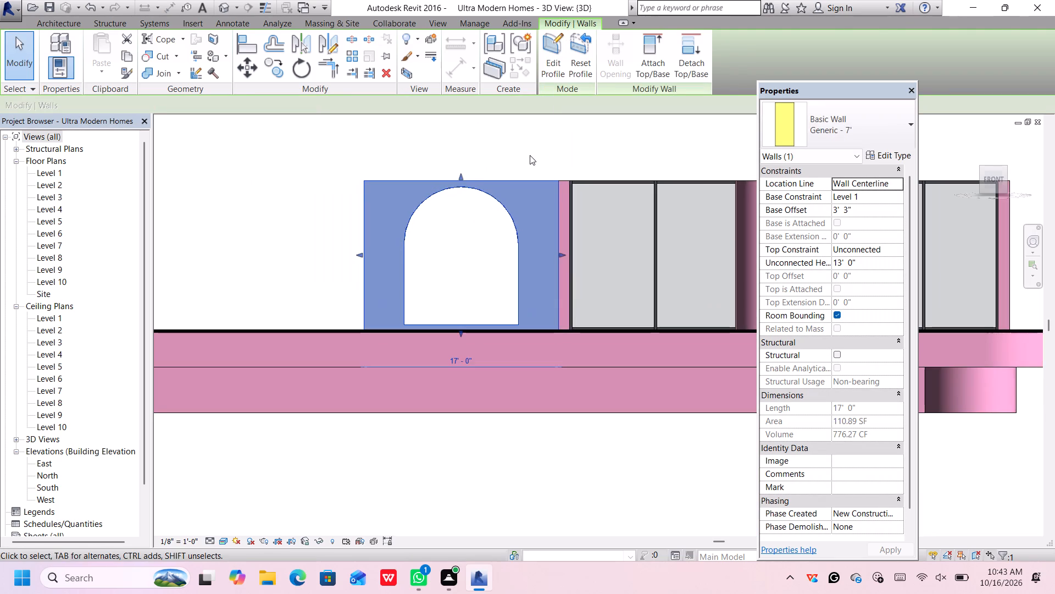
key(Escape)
Examine the arched opening and its sill from the front and from a 3D corner view.
scroll(518, 272, up, 3)
scroll(513, 294, down, 3)
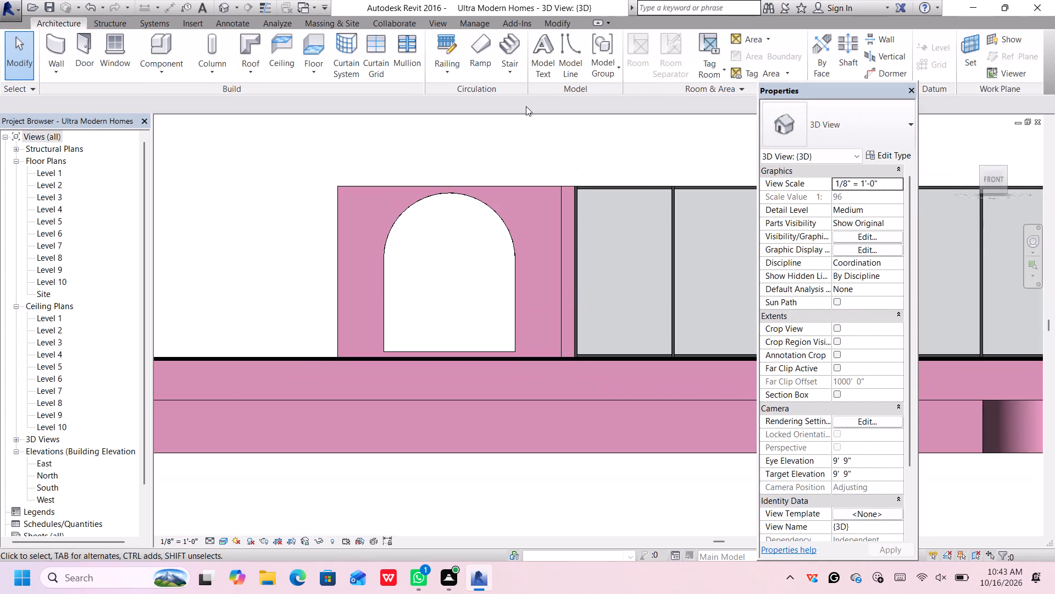
middle_drag(528, 123, 528, 173)
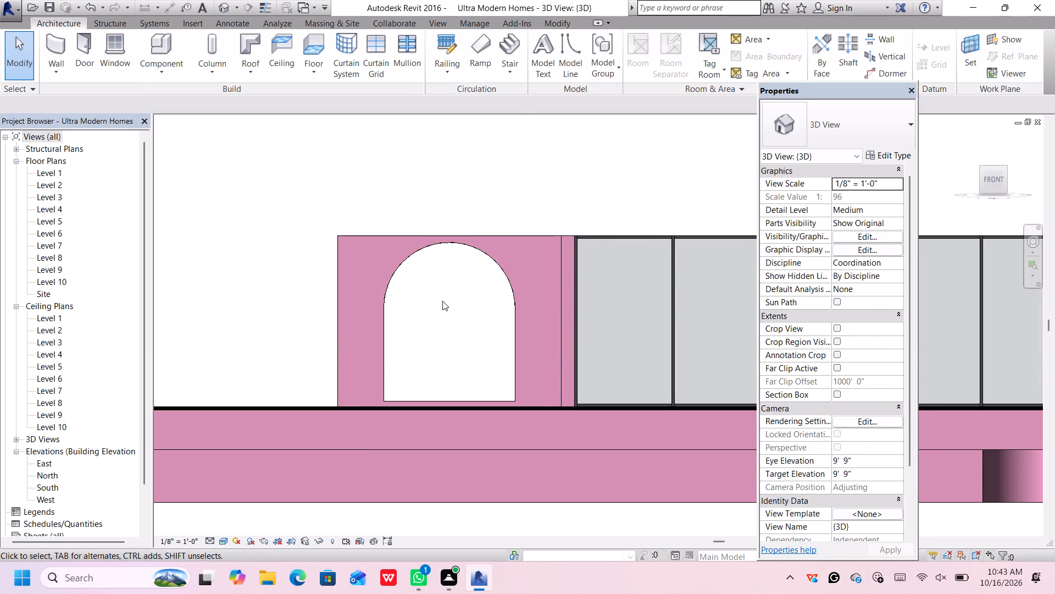
scroll(442, 301, up, 2)
middle_drag(462, 435, 454, 367)
scroll(415, 372, up, 6)
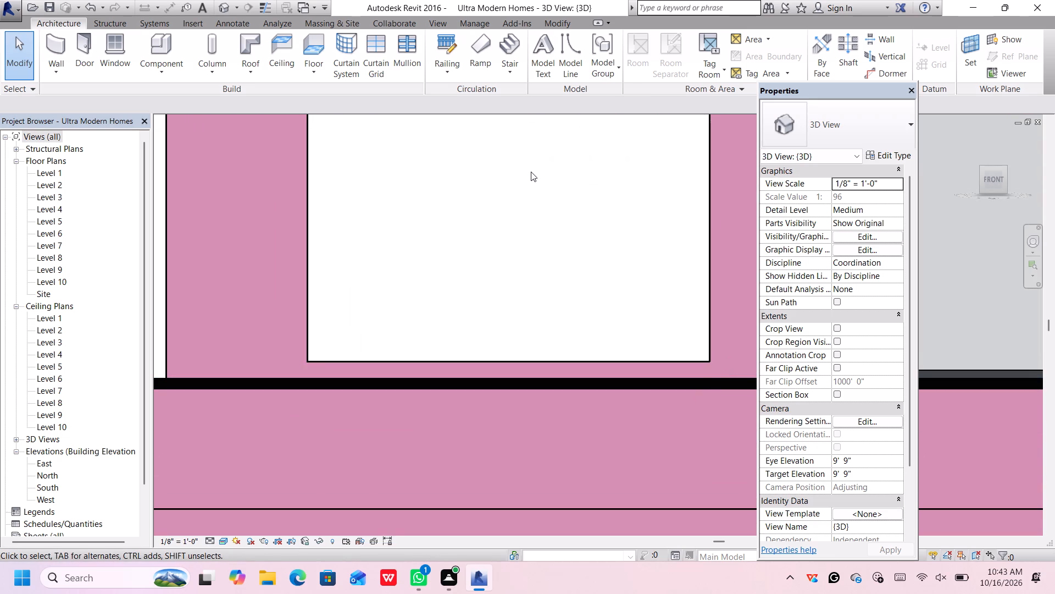
scroll(531, 172, down, 3)
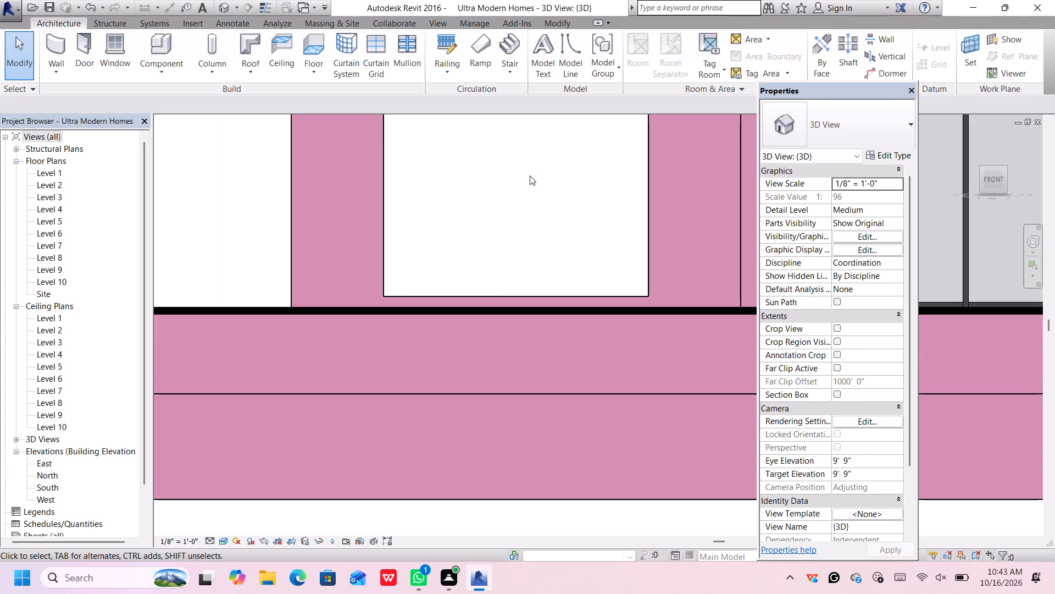
scroll(496, 284, down, 5)
middle_drag(524, 242, 502, 289)
middle_click(500, 293)
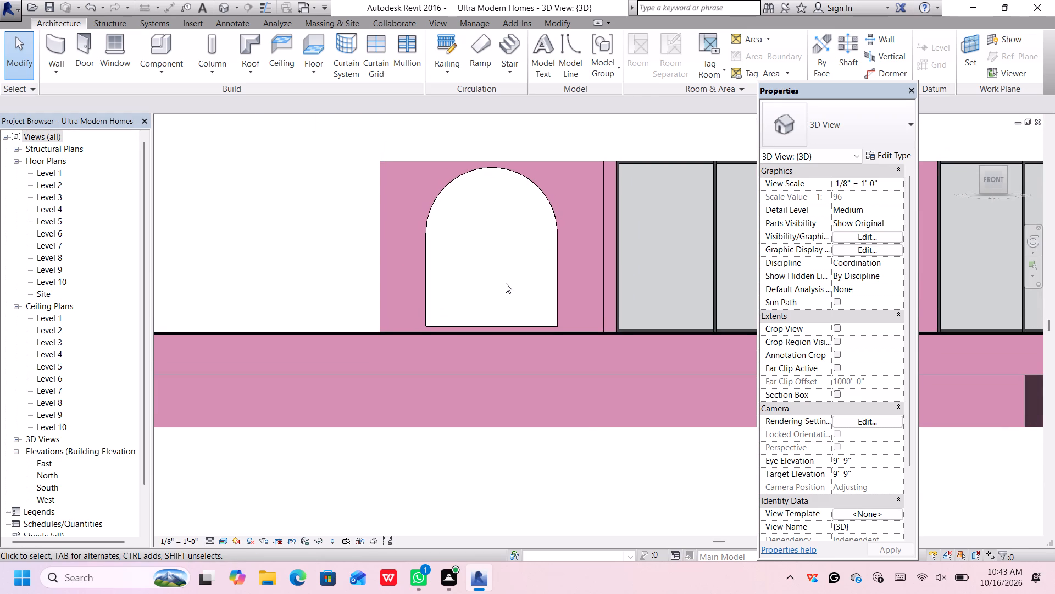
scroll(508, 287, up, 3)
scroll(540, 249, up, 1)
scroll(540, 249, down, 1)
middle_drag(540, 249, 517, 304)
scroll(517, 302, down, 3)
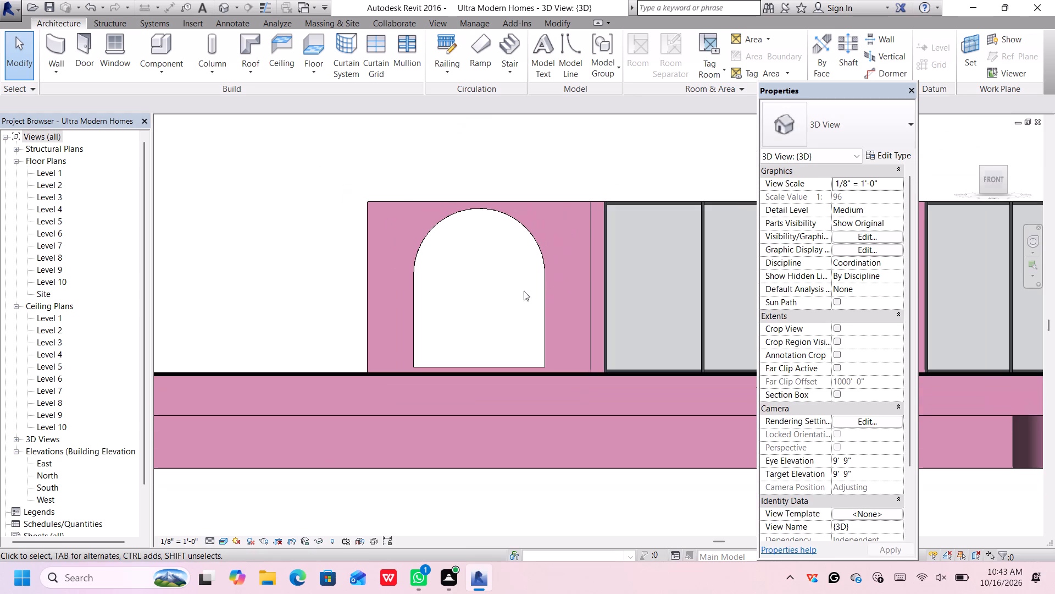
click(980, 168)
middle_drag(560, 422, 484, 371)
scroll(488, 366, up, 1)
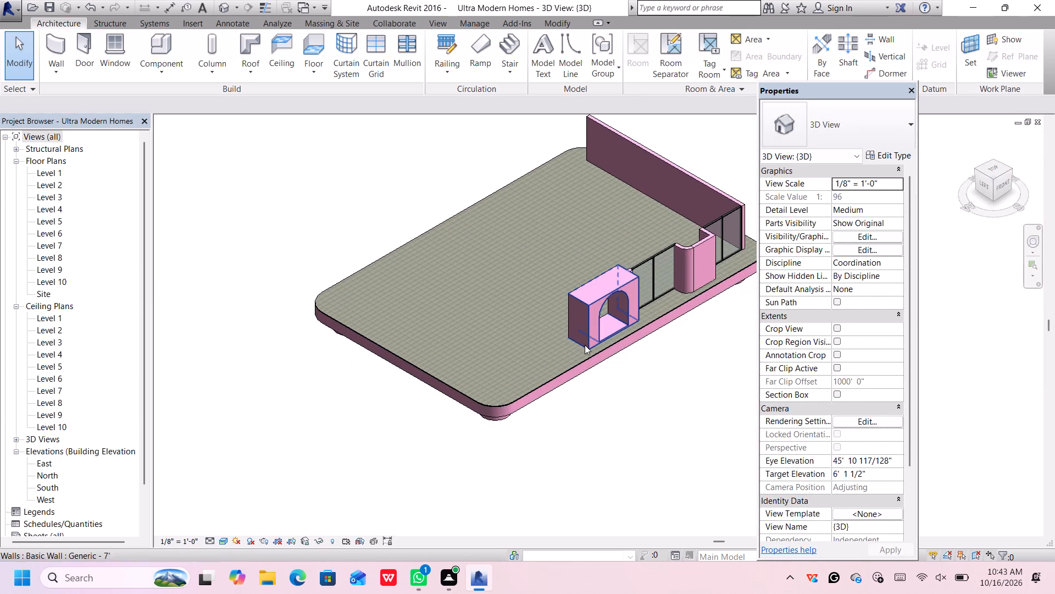
scroll(606, 322, up, 3)
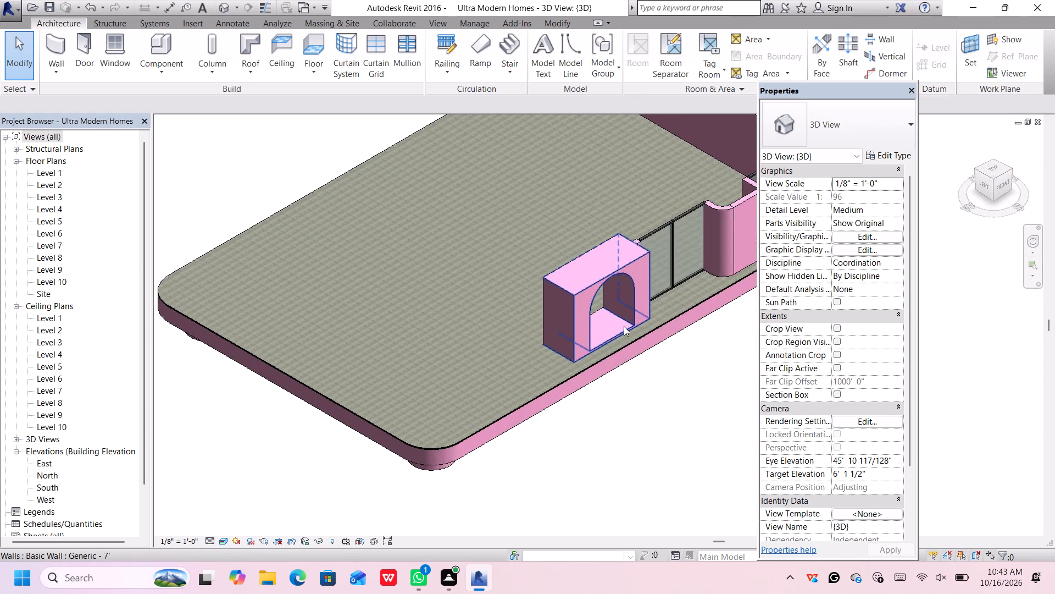
scroll(624, 326, up, 7)
scroll(624, 328, down, 6)
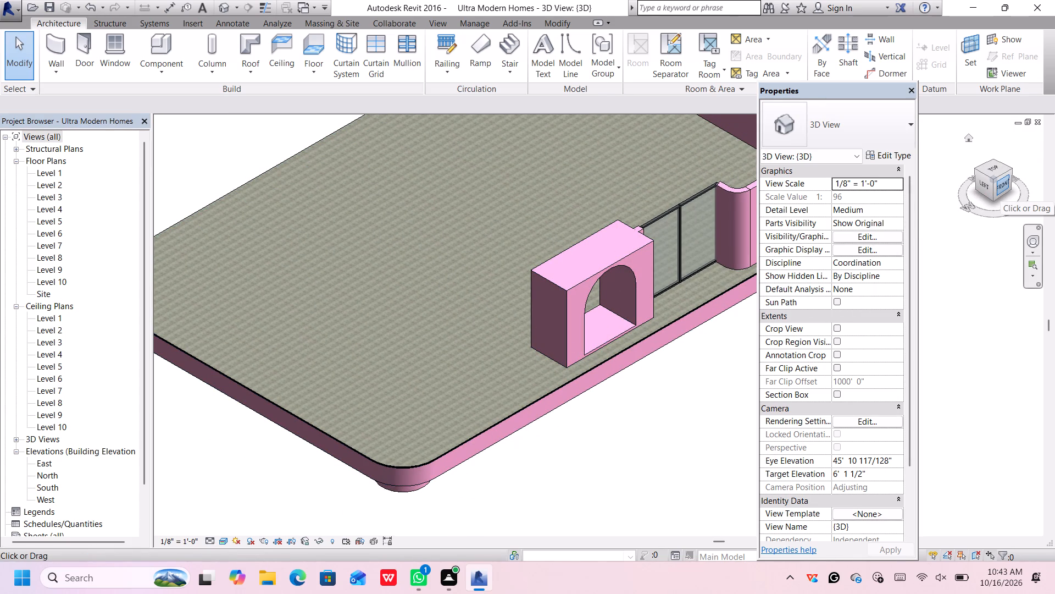
scroll(624, 406, up, 2)
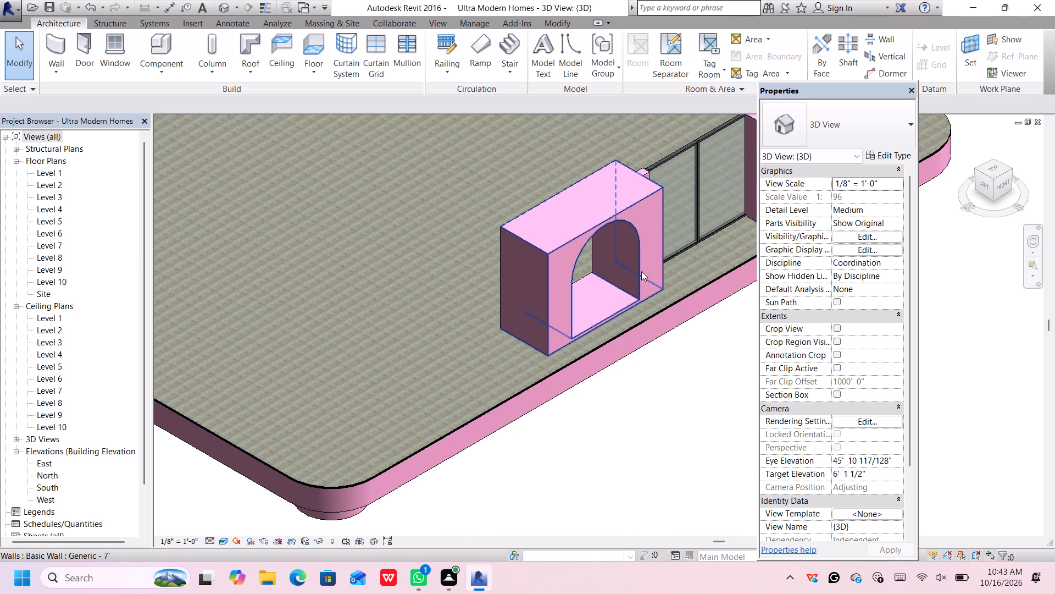
Delete the Generic - 7' wall with the arched opening beside the storefront glazing.
click(645, 255)
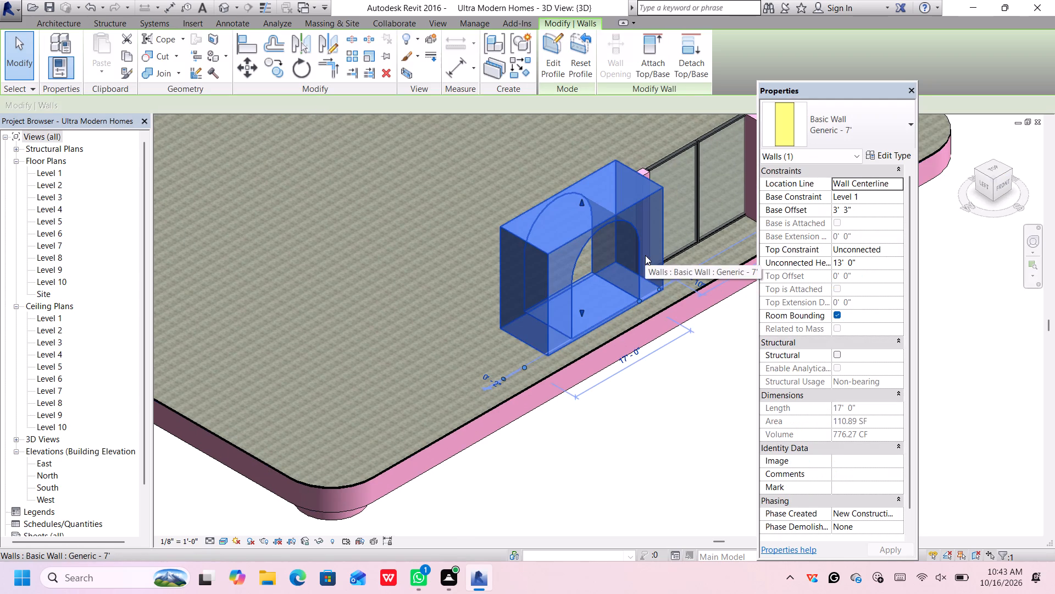
scroll(645, 256, up, 4)
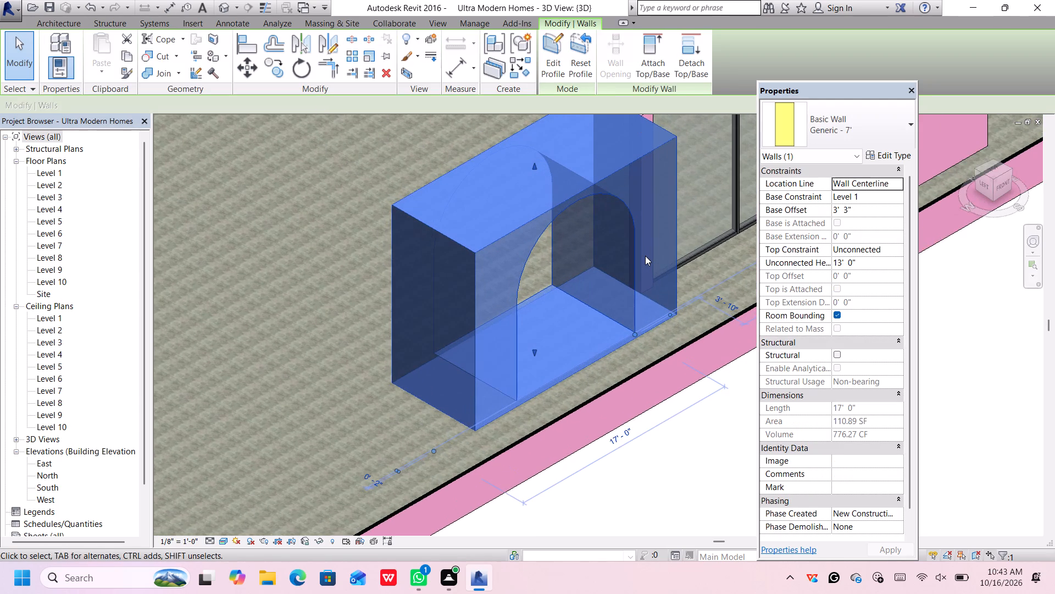
scroll(645, 257, up, 4)
scroll(634, 397, up, 5)
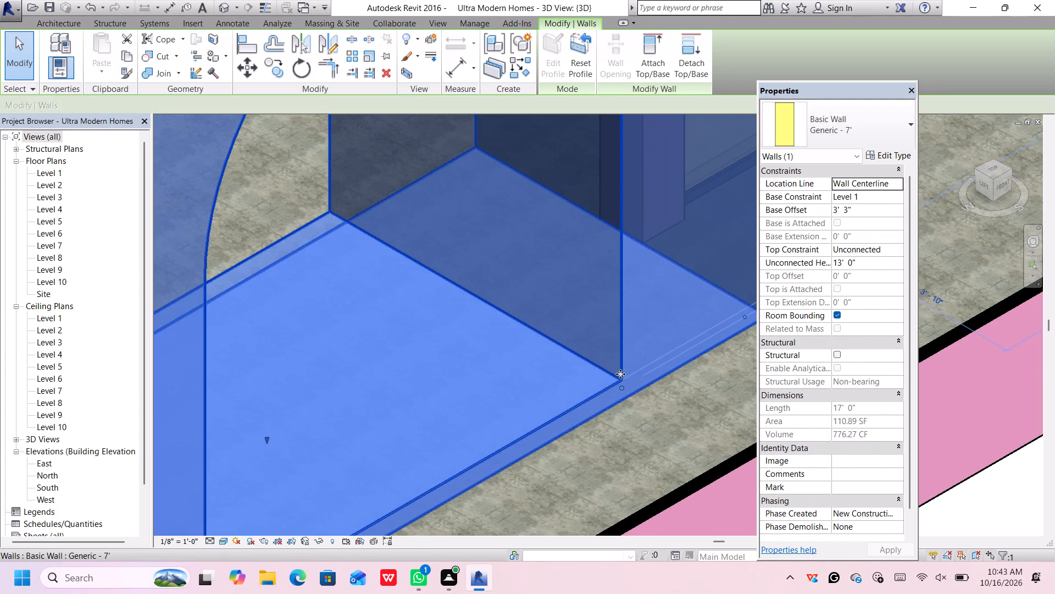
scroll(625, 386, down, 9)
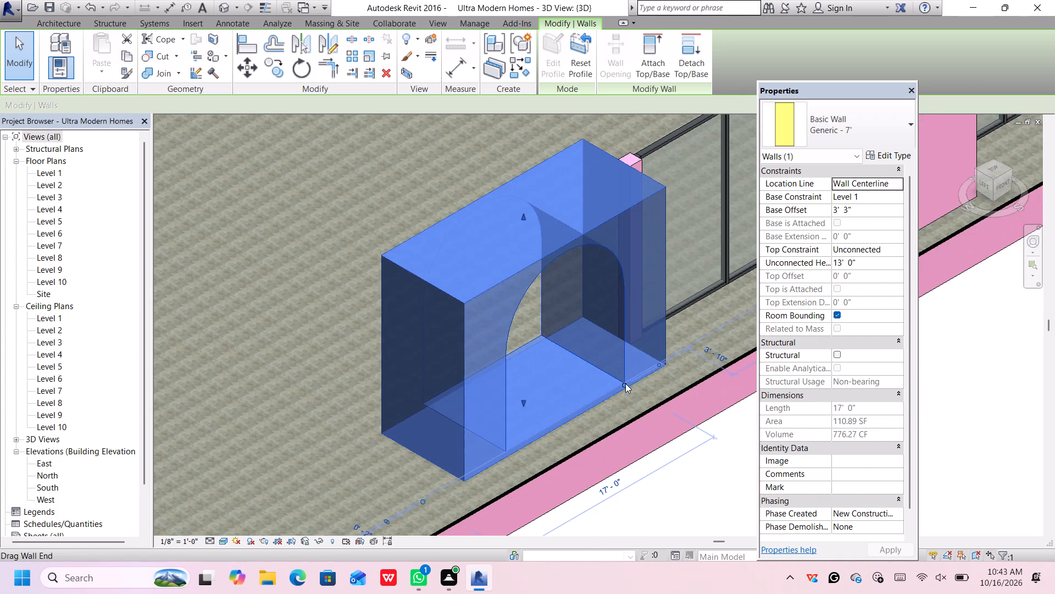
key(Delete)
click(625, 383)
click(573, 244)
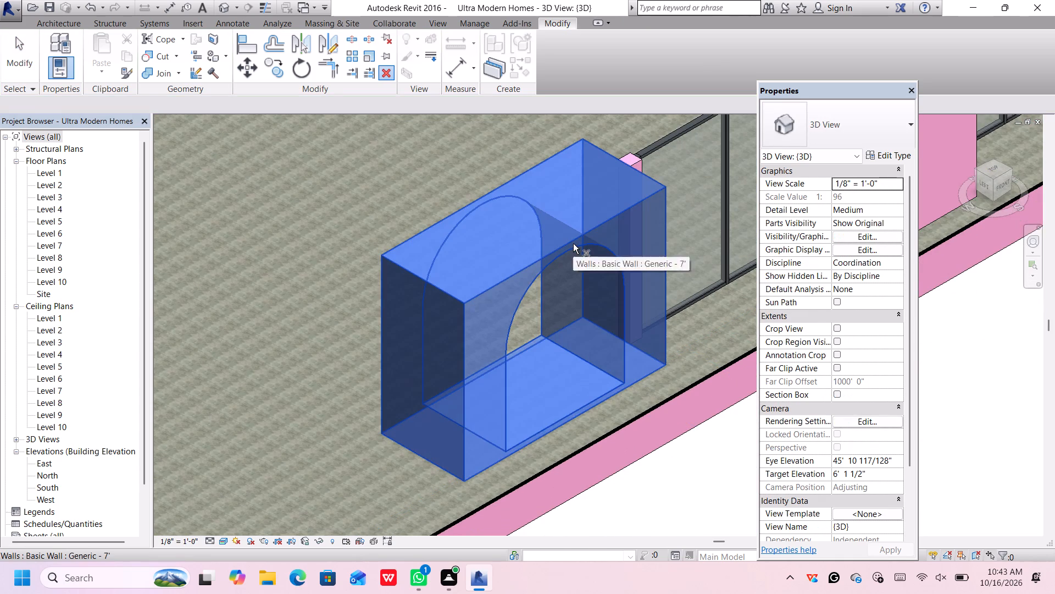
key(Delete)
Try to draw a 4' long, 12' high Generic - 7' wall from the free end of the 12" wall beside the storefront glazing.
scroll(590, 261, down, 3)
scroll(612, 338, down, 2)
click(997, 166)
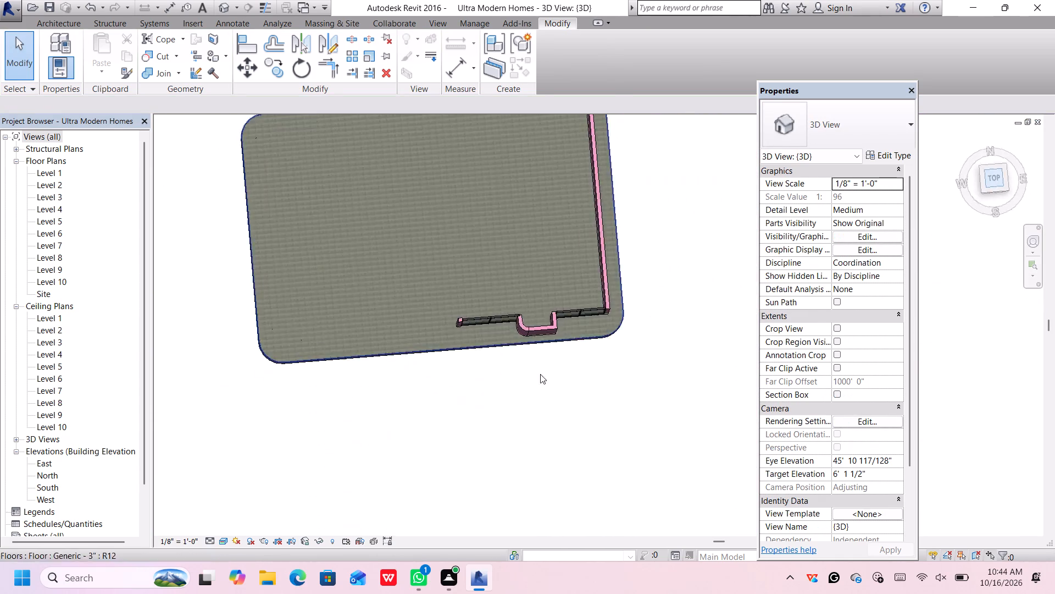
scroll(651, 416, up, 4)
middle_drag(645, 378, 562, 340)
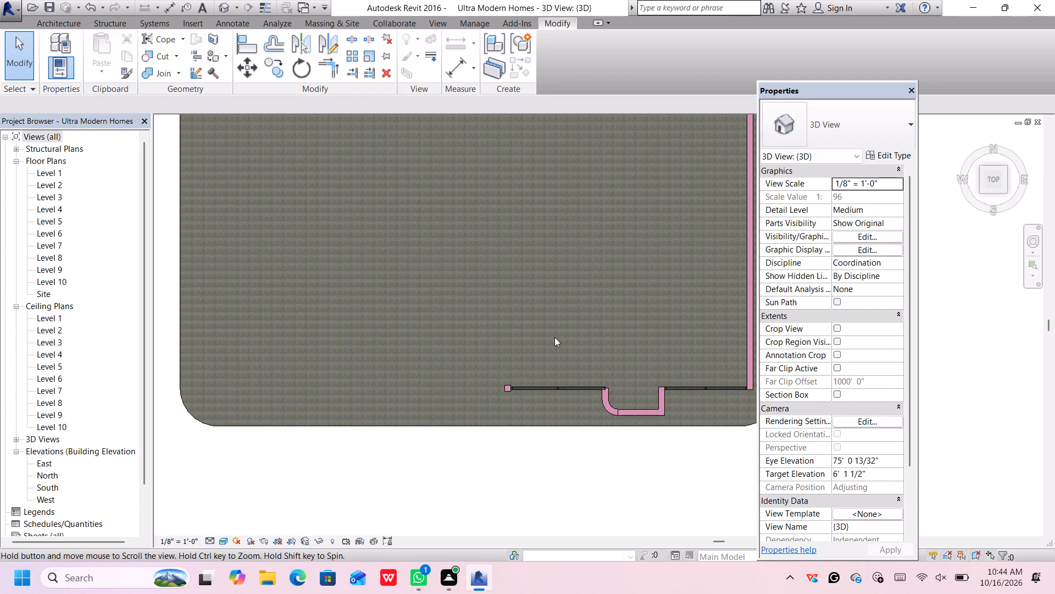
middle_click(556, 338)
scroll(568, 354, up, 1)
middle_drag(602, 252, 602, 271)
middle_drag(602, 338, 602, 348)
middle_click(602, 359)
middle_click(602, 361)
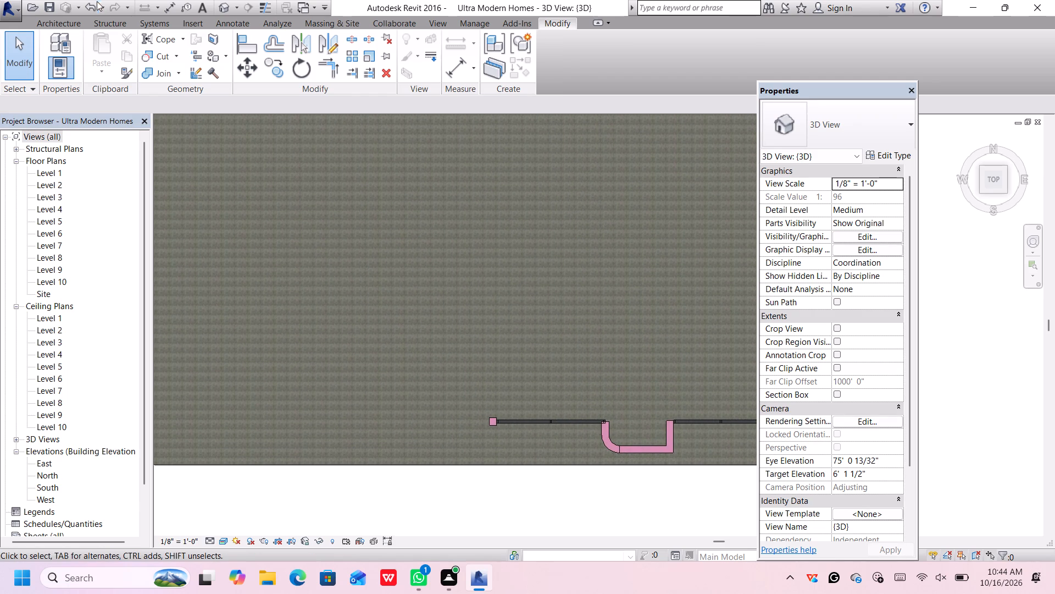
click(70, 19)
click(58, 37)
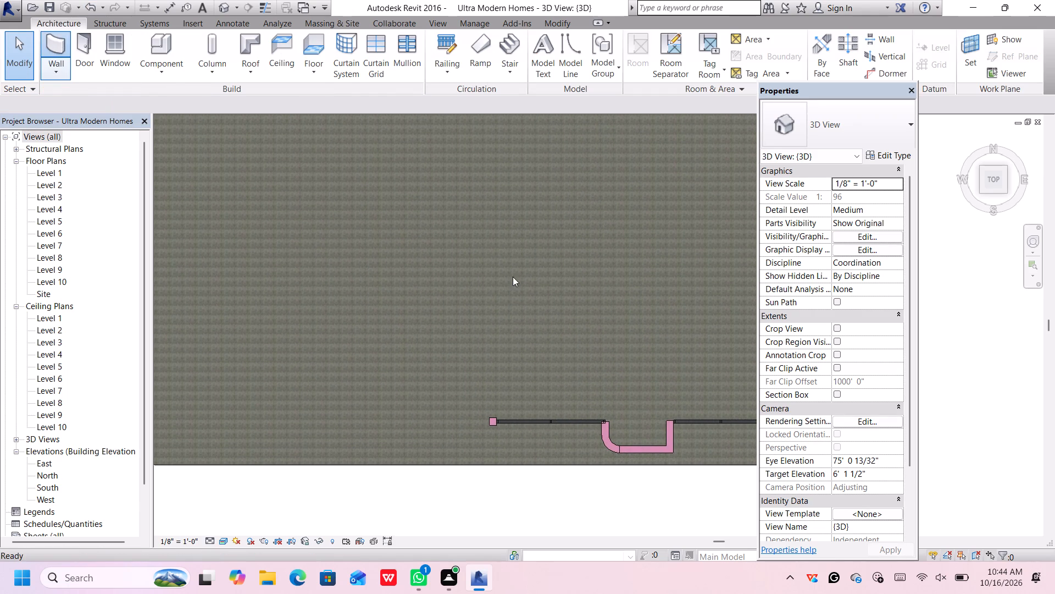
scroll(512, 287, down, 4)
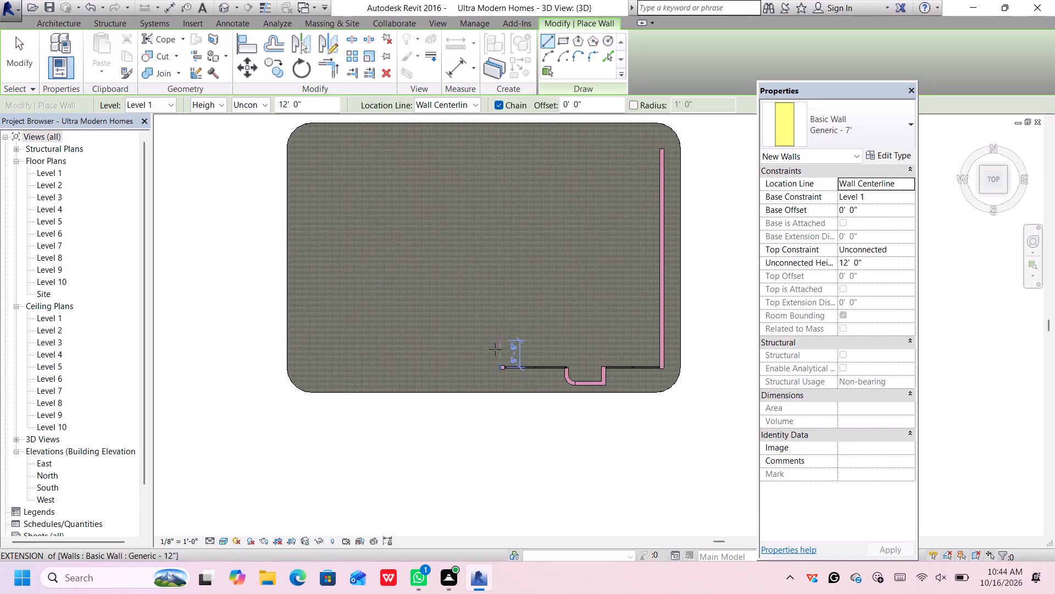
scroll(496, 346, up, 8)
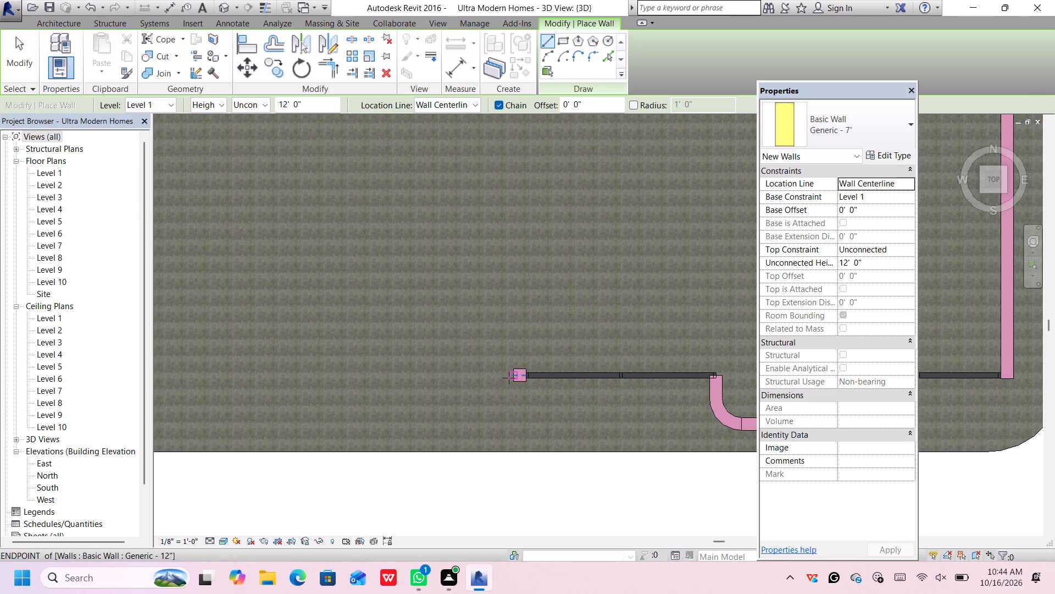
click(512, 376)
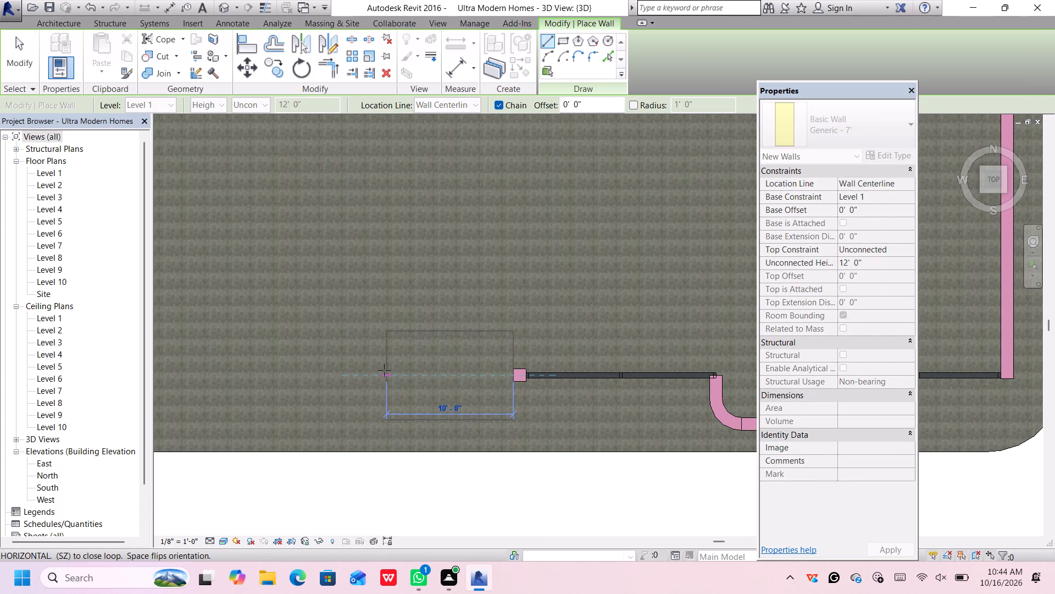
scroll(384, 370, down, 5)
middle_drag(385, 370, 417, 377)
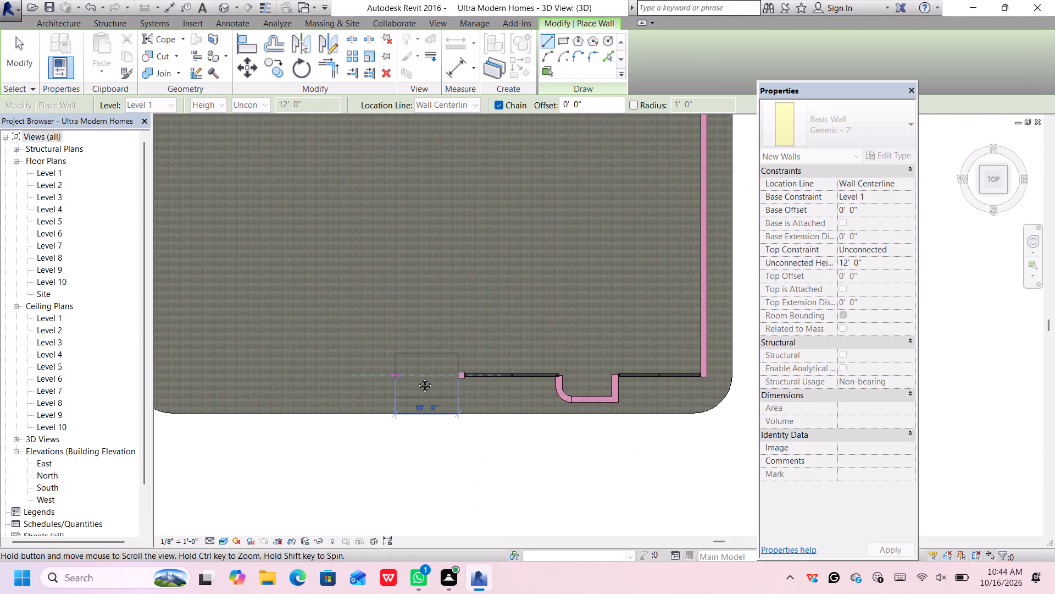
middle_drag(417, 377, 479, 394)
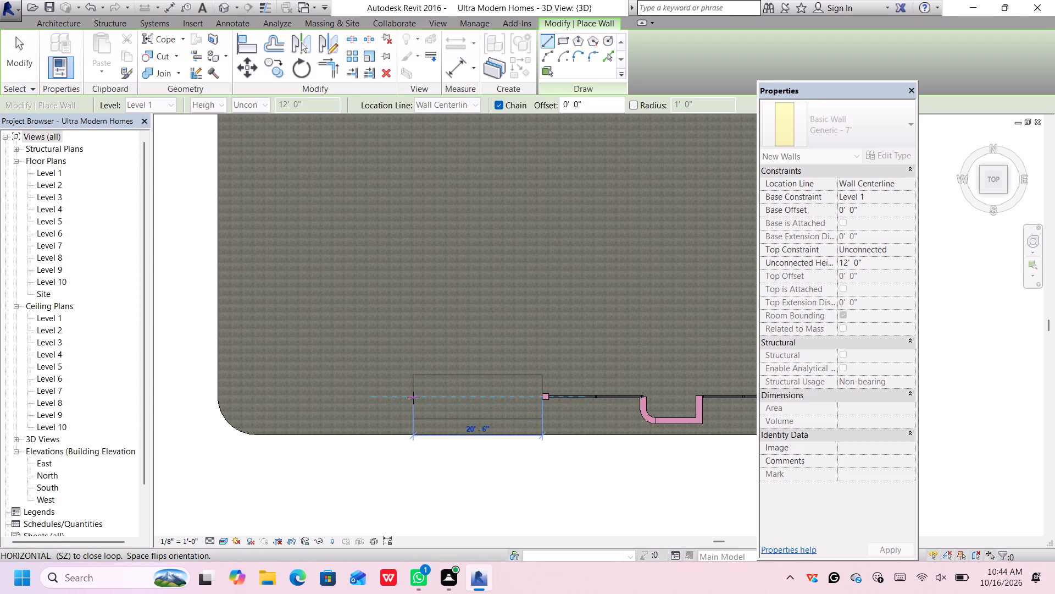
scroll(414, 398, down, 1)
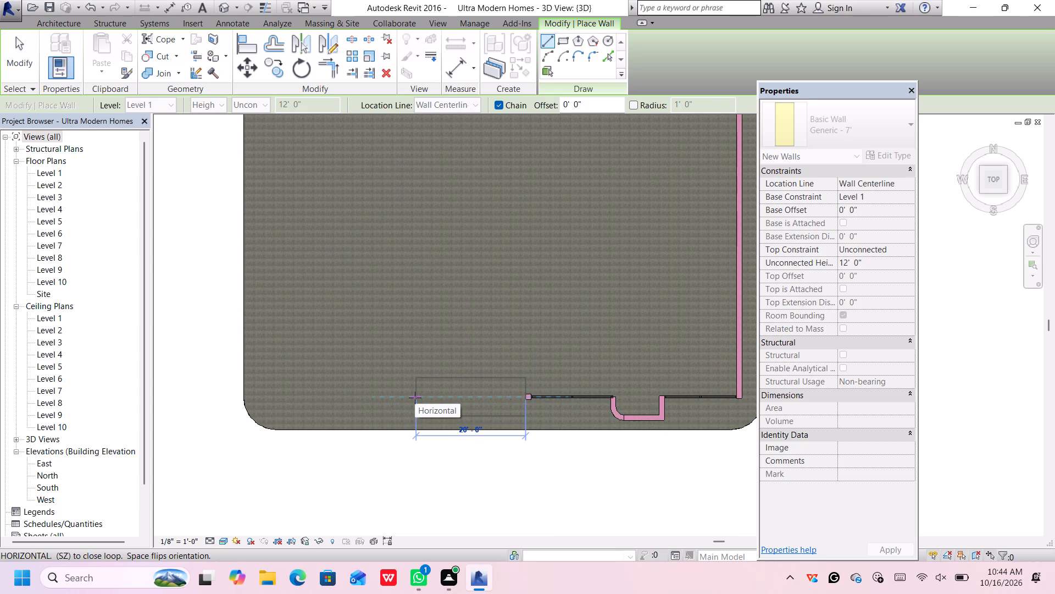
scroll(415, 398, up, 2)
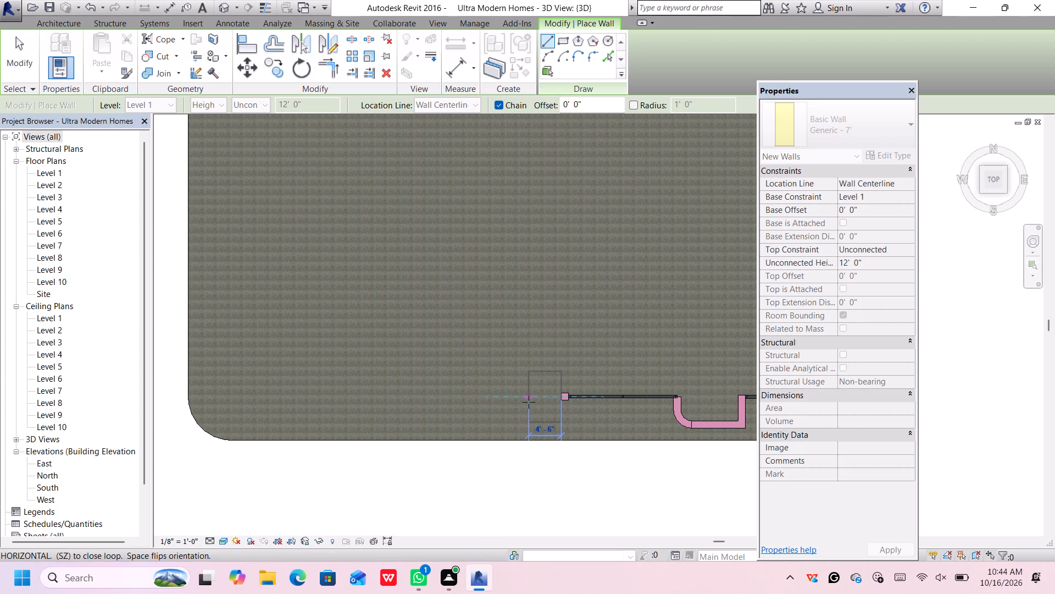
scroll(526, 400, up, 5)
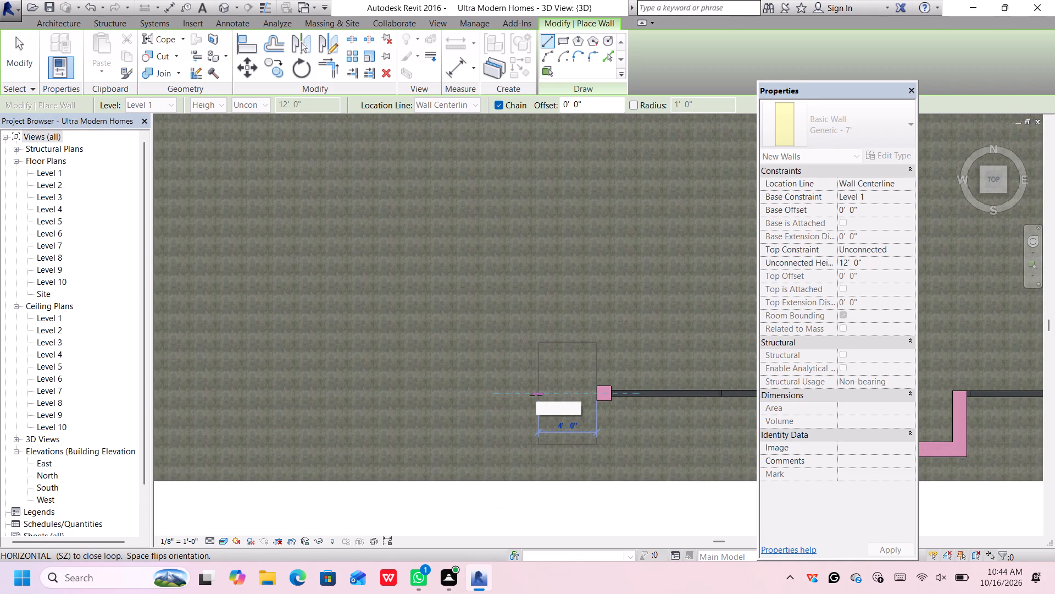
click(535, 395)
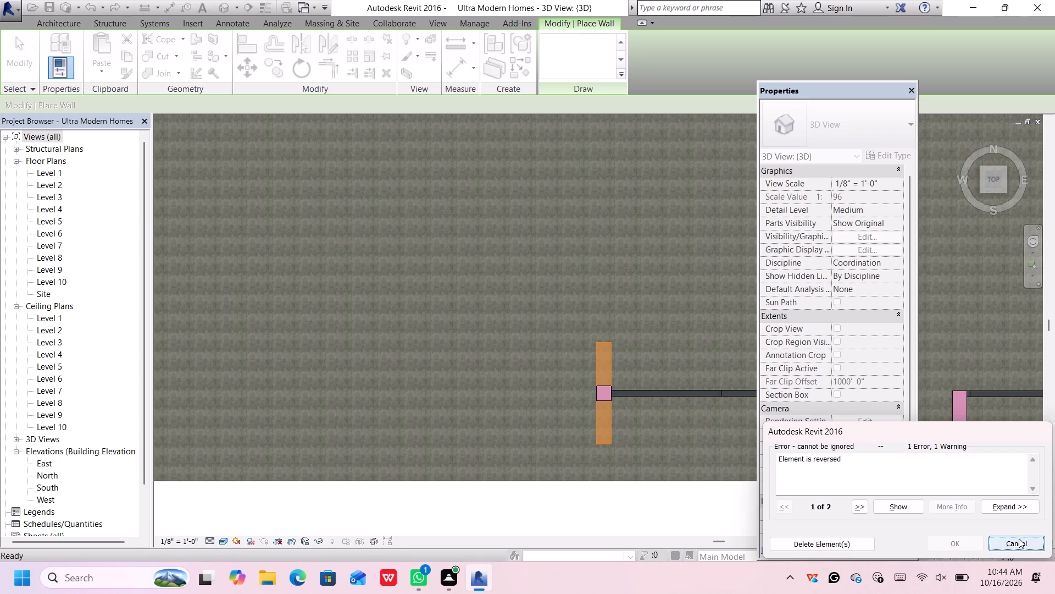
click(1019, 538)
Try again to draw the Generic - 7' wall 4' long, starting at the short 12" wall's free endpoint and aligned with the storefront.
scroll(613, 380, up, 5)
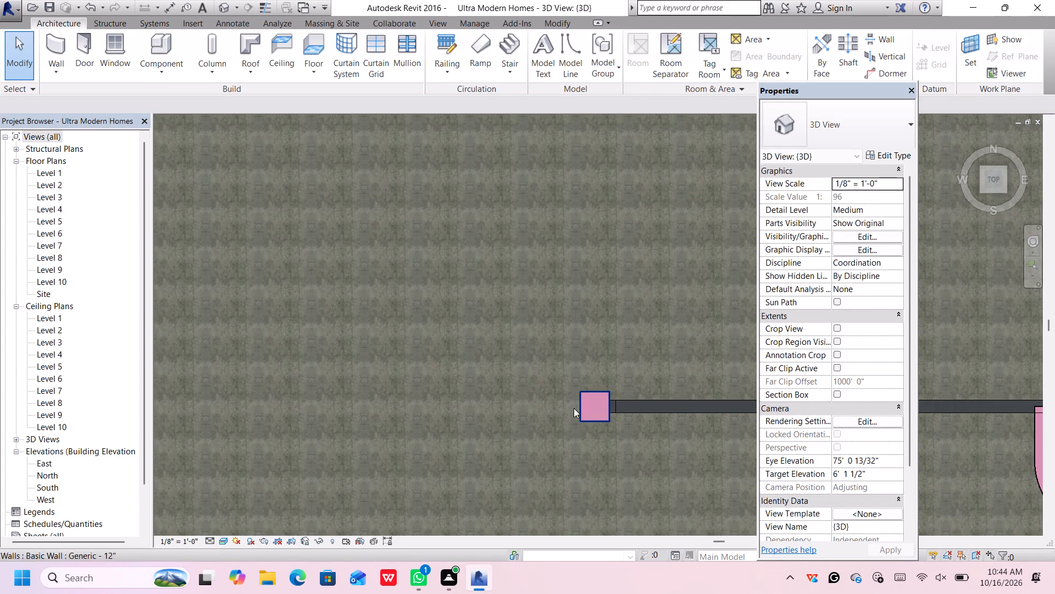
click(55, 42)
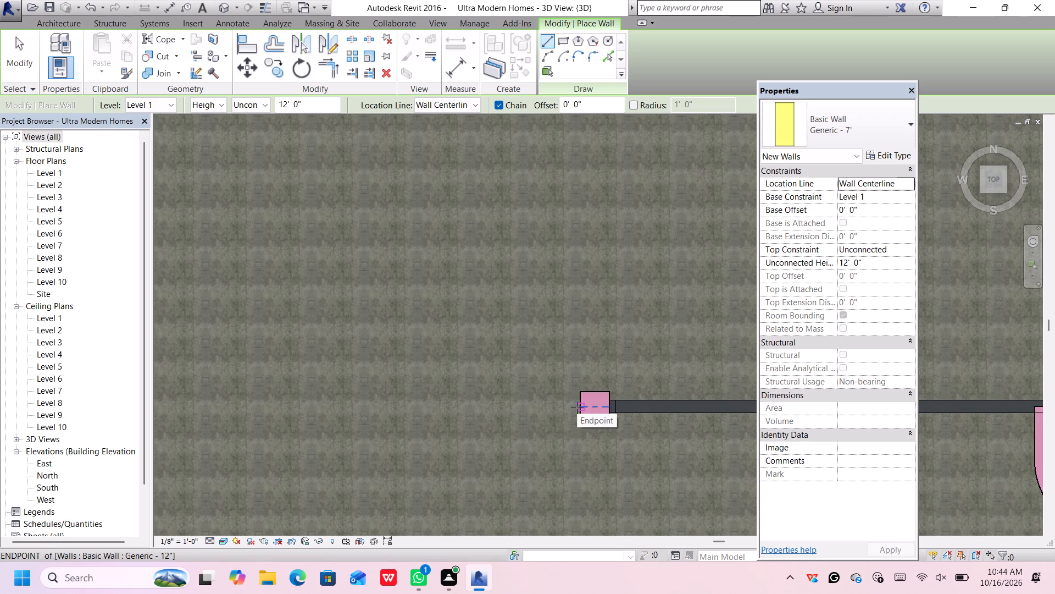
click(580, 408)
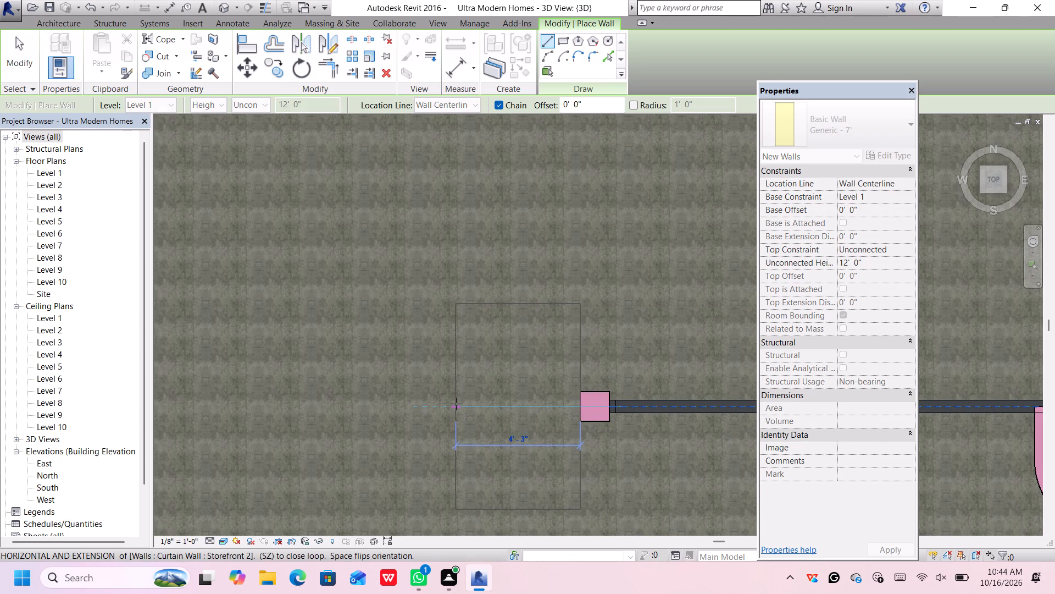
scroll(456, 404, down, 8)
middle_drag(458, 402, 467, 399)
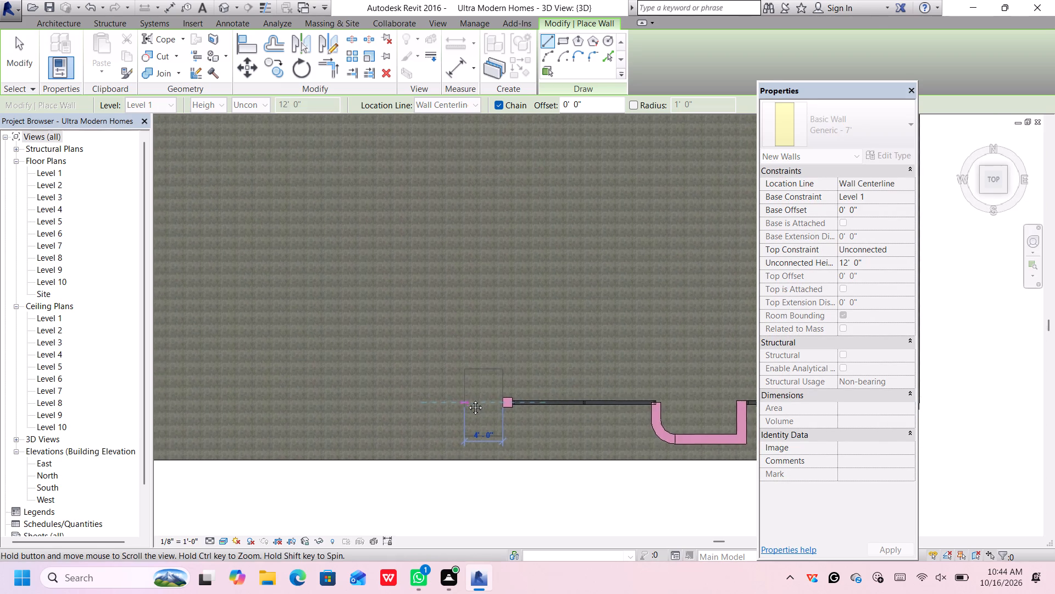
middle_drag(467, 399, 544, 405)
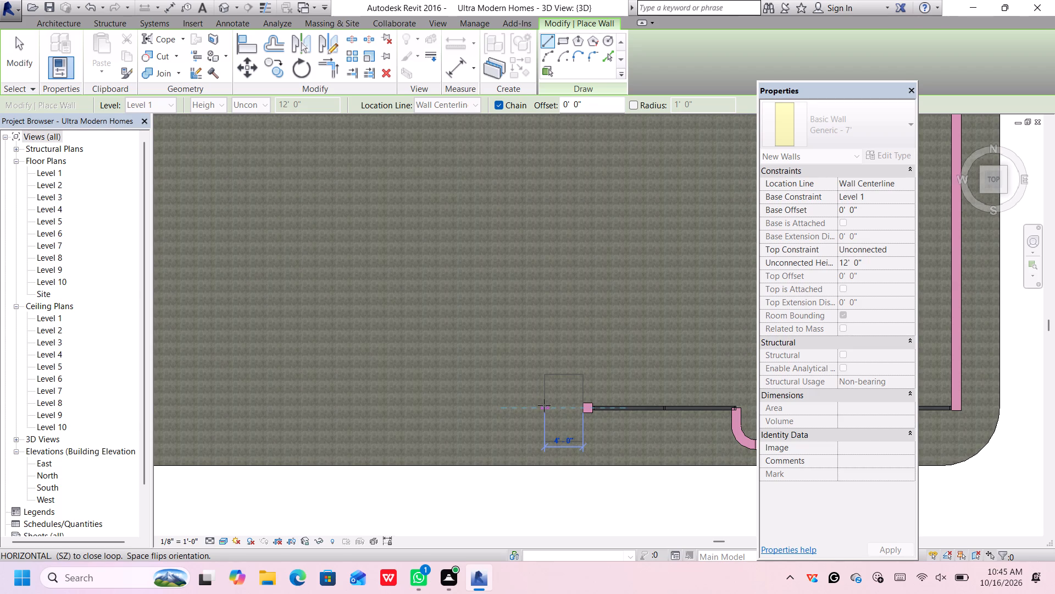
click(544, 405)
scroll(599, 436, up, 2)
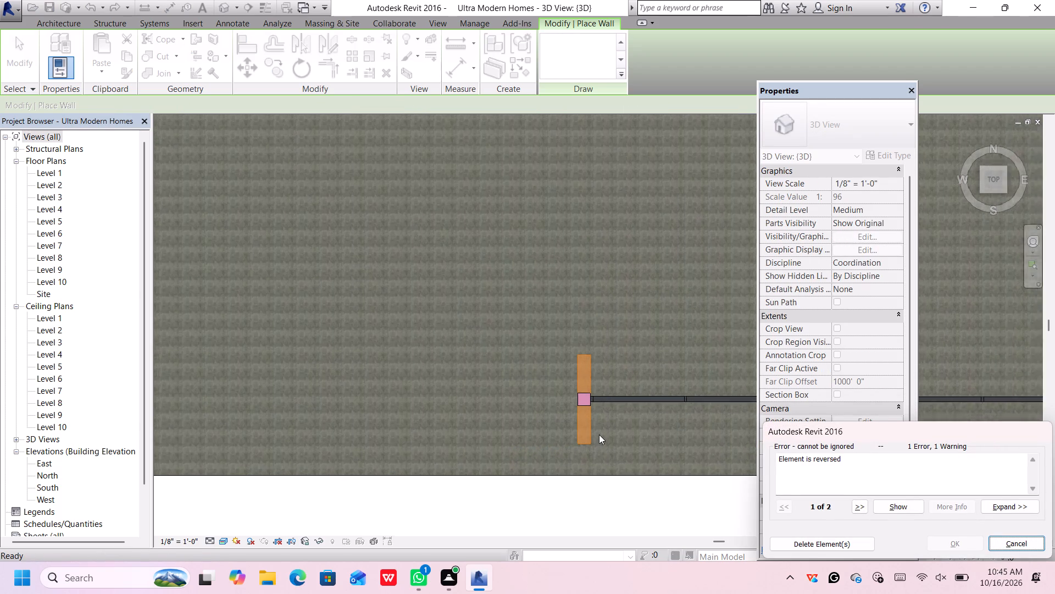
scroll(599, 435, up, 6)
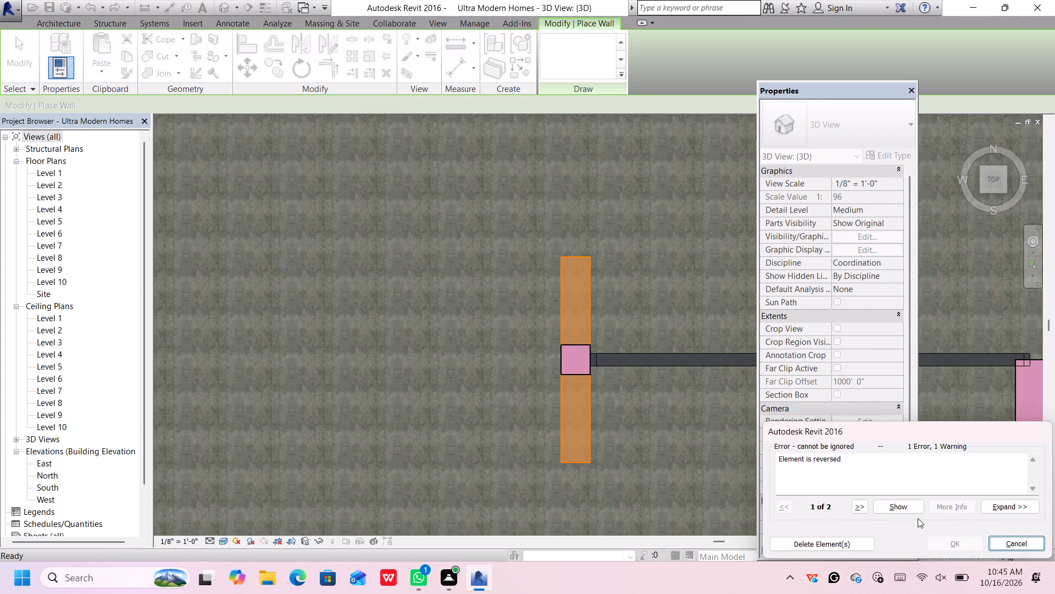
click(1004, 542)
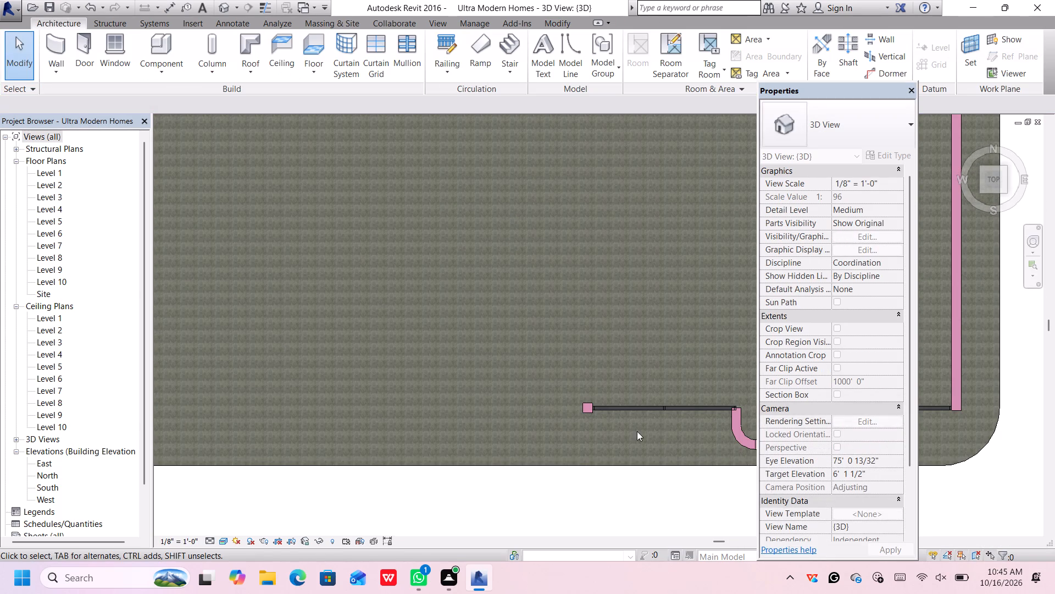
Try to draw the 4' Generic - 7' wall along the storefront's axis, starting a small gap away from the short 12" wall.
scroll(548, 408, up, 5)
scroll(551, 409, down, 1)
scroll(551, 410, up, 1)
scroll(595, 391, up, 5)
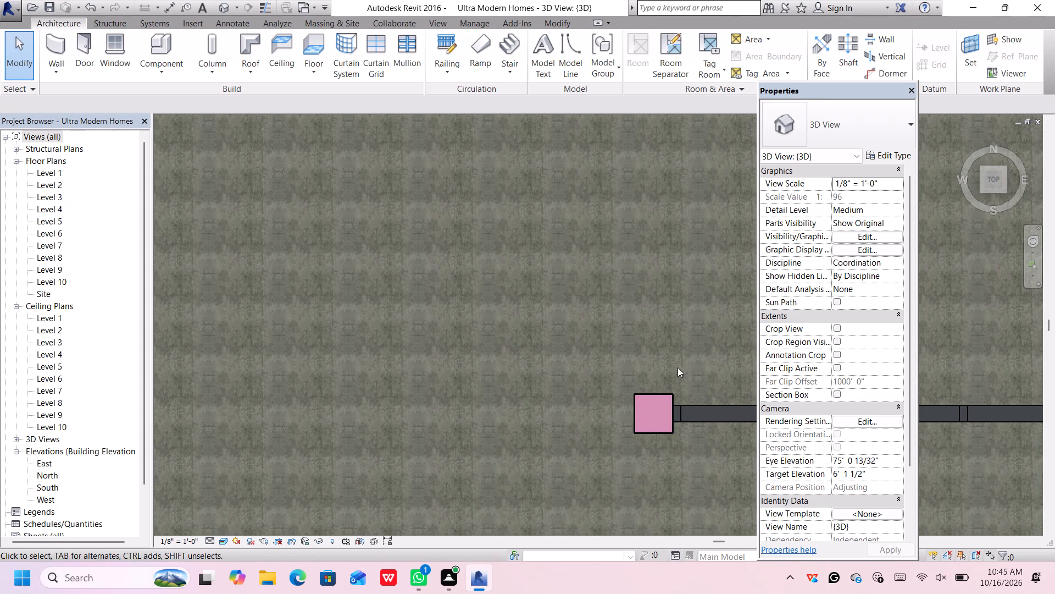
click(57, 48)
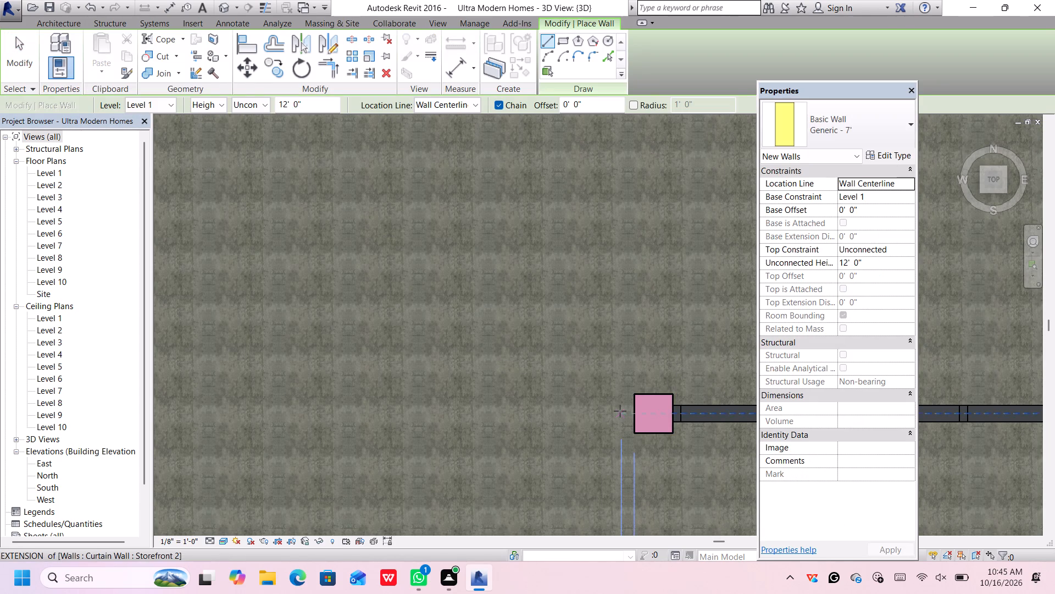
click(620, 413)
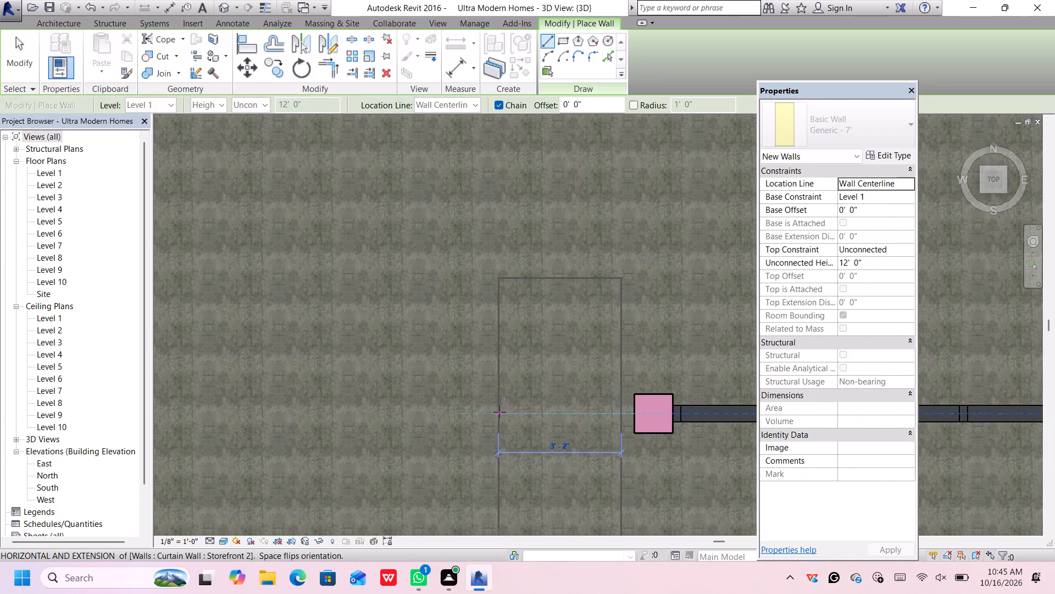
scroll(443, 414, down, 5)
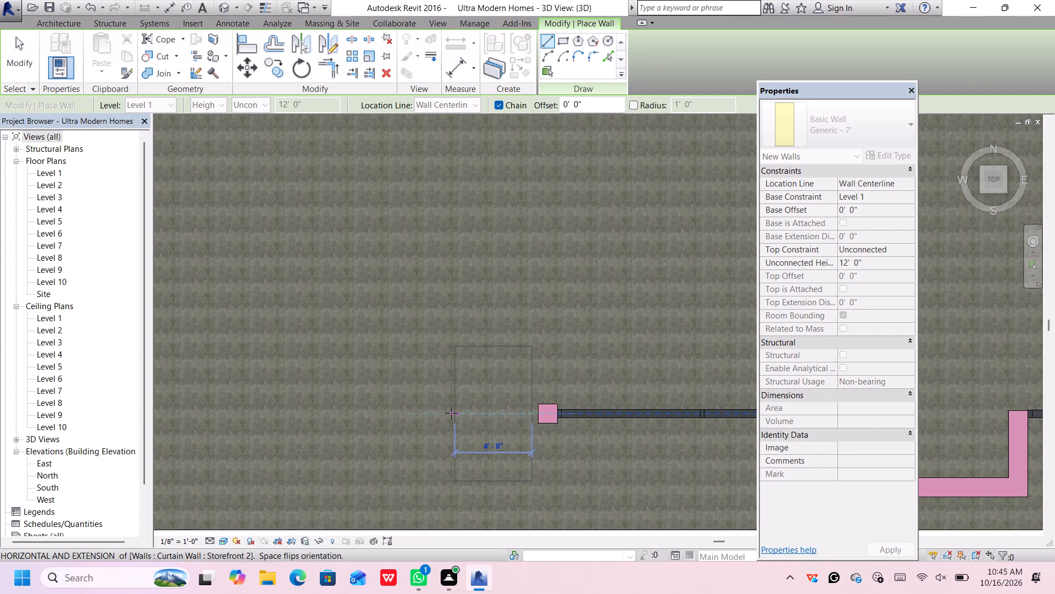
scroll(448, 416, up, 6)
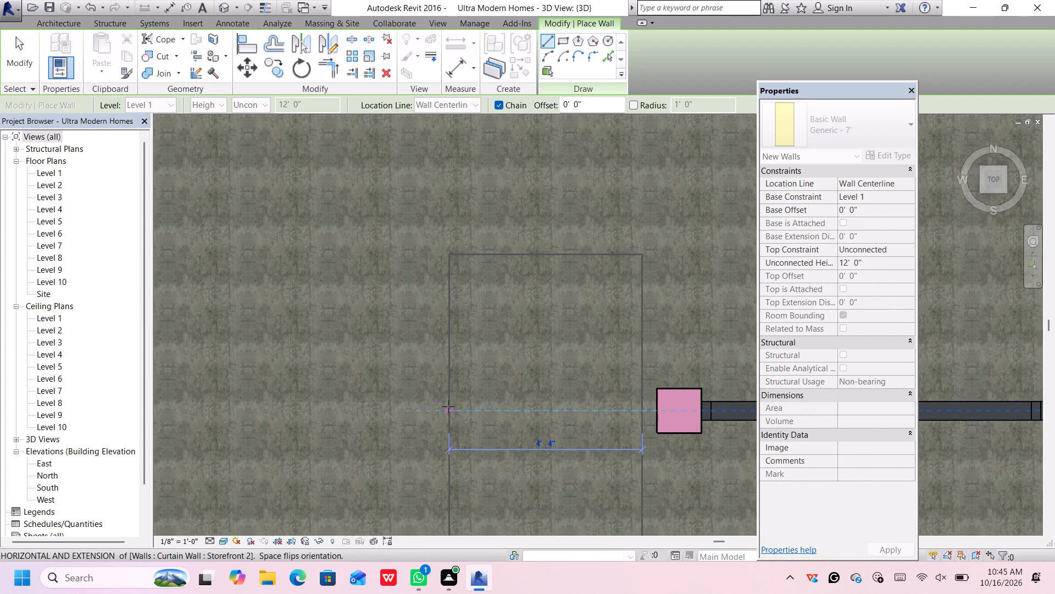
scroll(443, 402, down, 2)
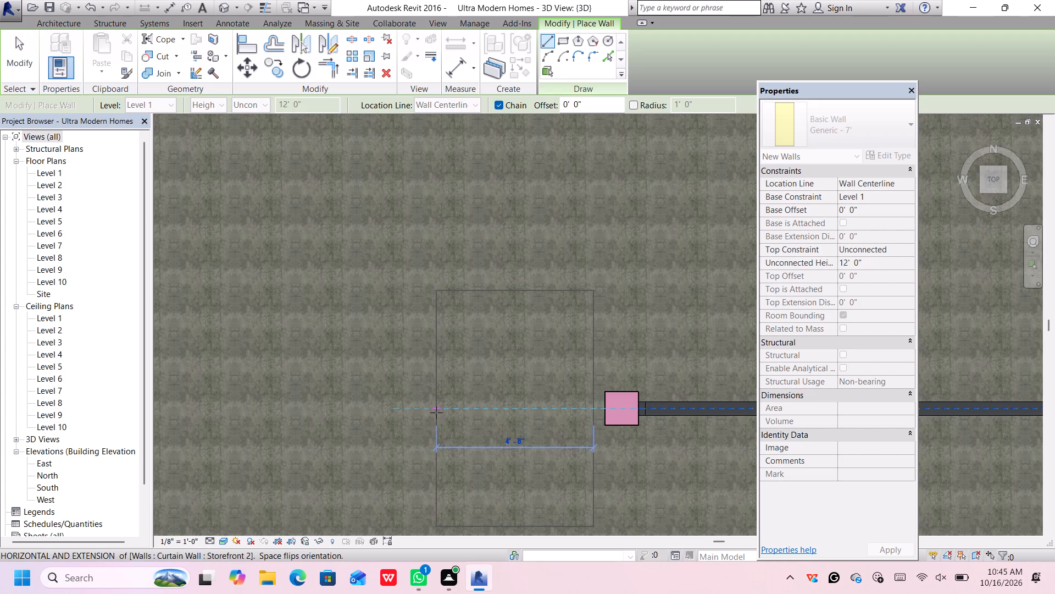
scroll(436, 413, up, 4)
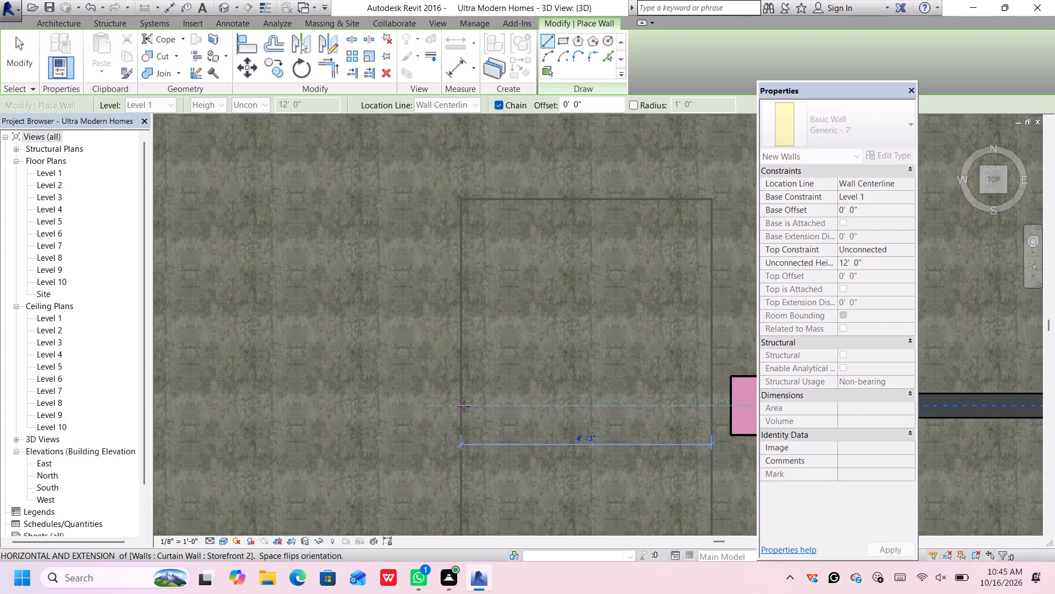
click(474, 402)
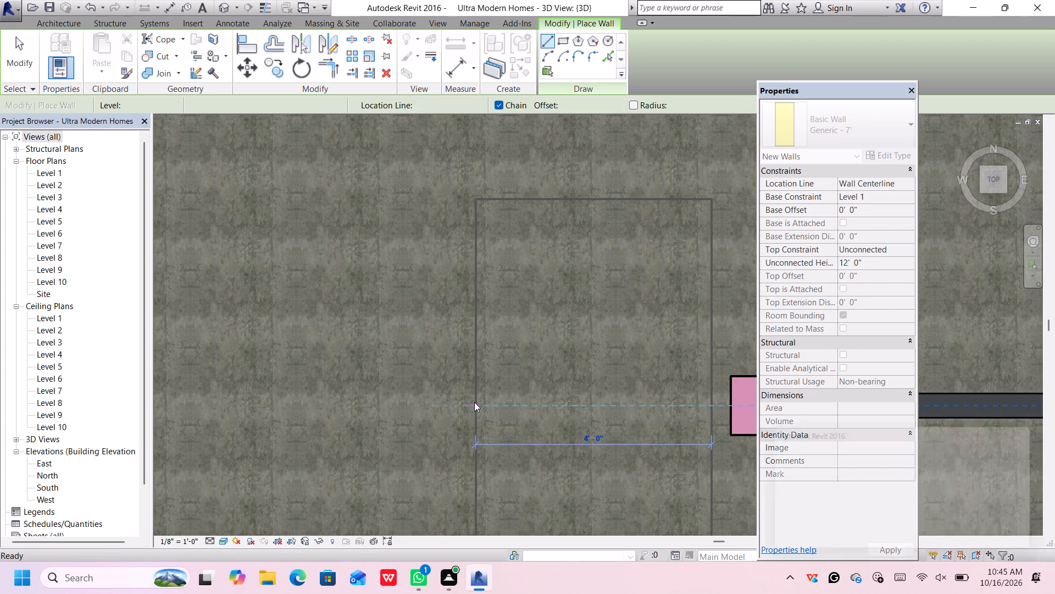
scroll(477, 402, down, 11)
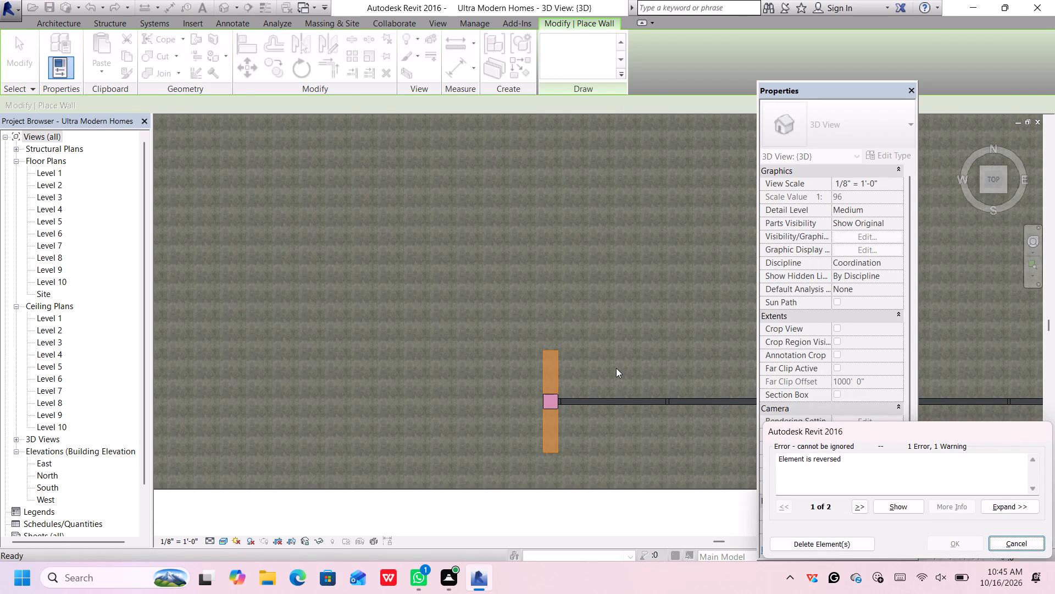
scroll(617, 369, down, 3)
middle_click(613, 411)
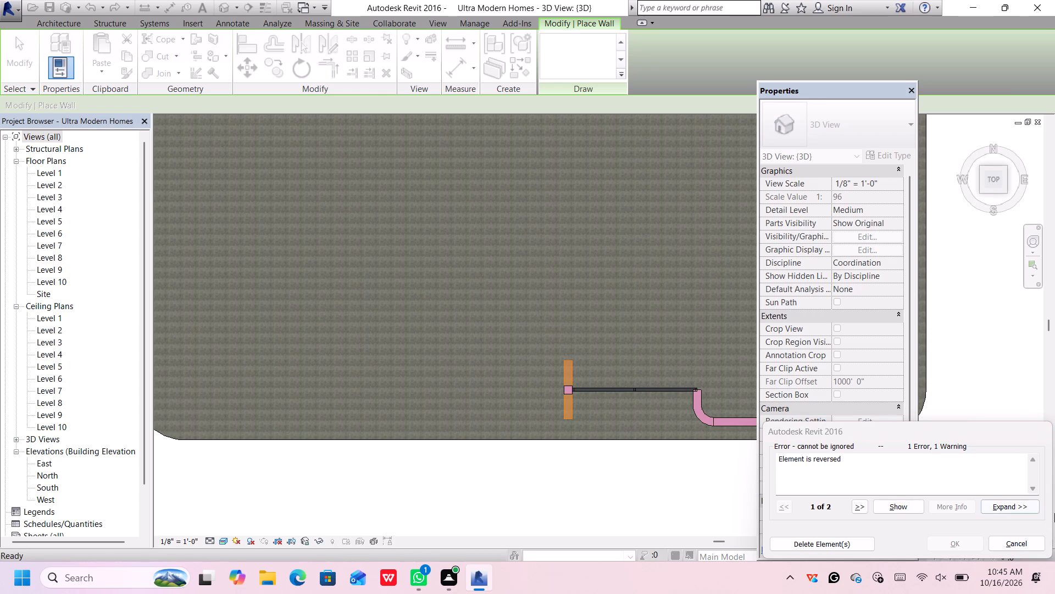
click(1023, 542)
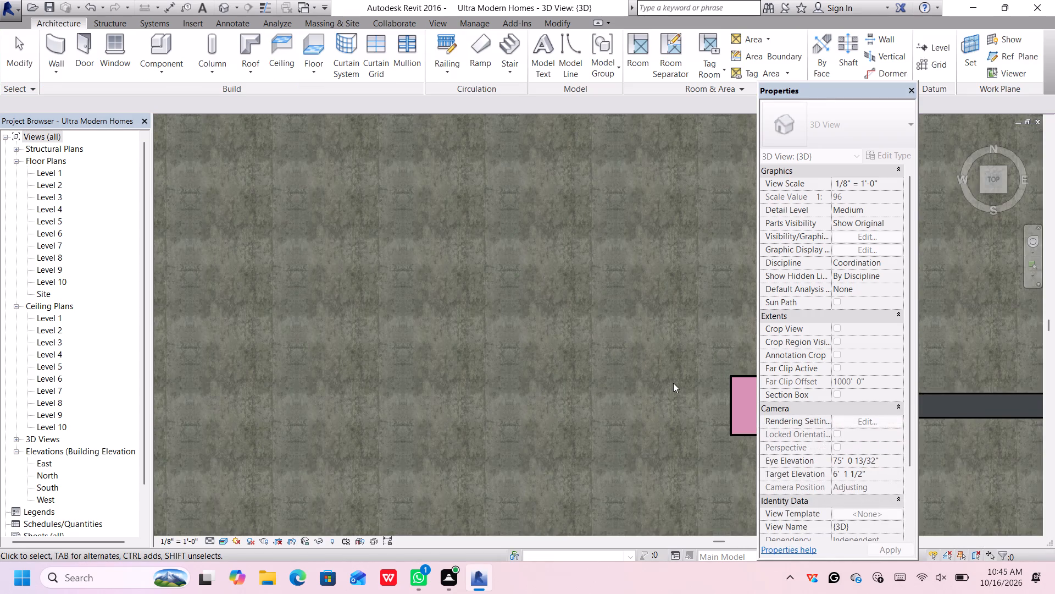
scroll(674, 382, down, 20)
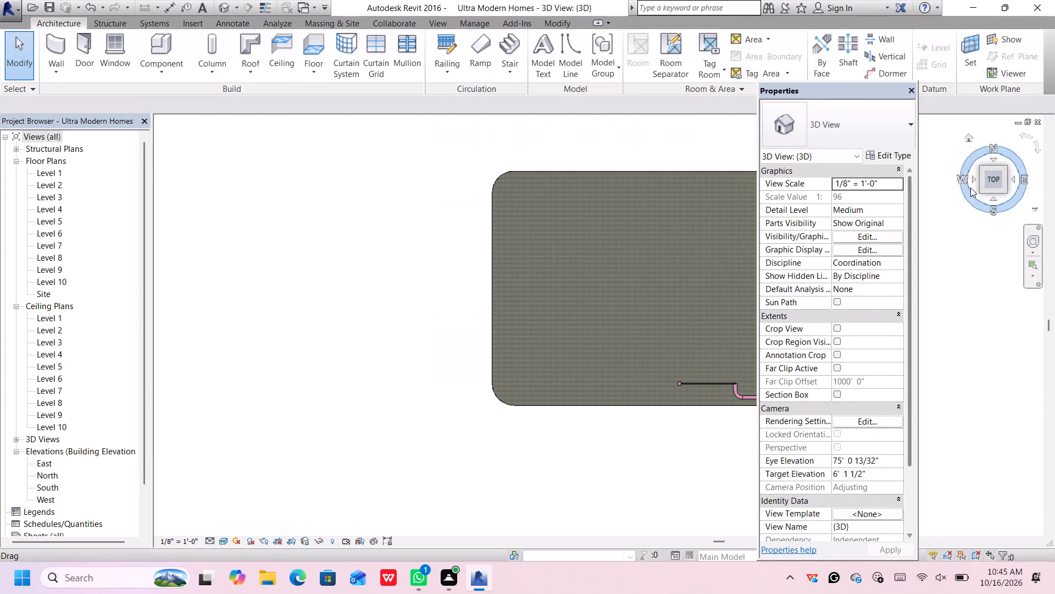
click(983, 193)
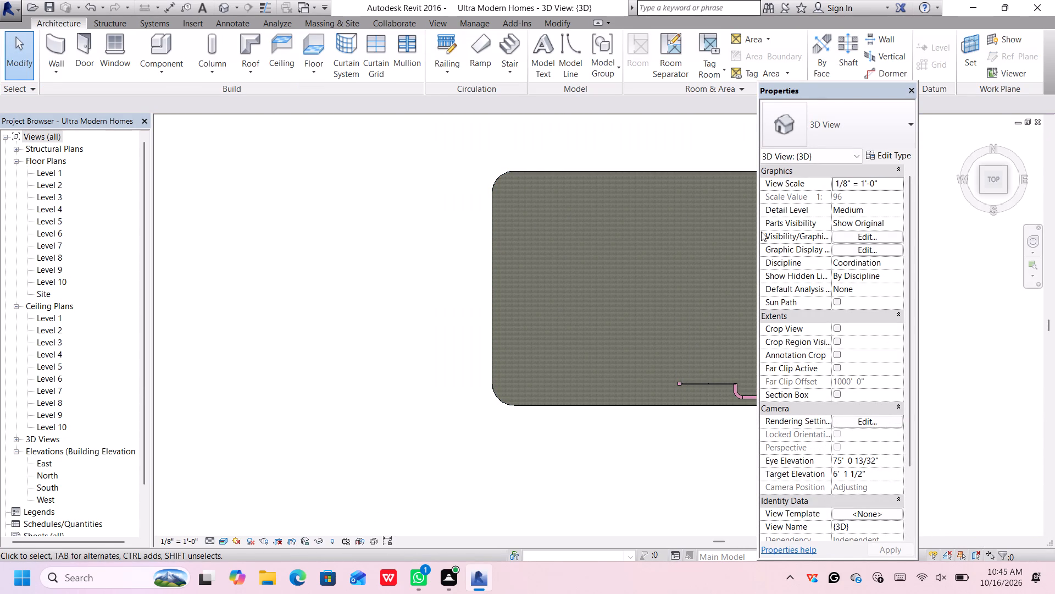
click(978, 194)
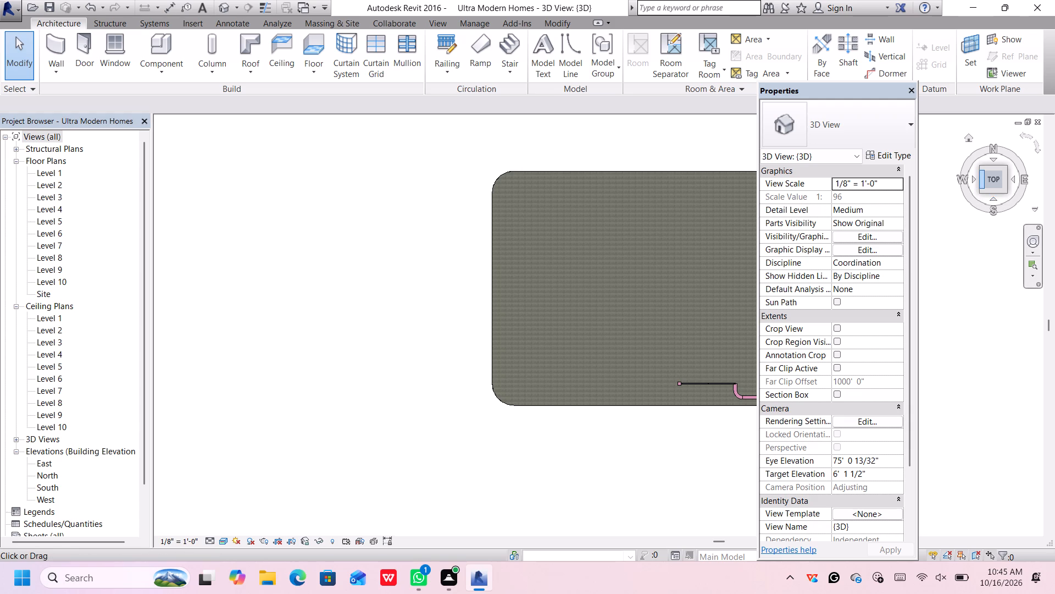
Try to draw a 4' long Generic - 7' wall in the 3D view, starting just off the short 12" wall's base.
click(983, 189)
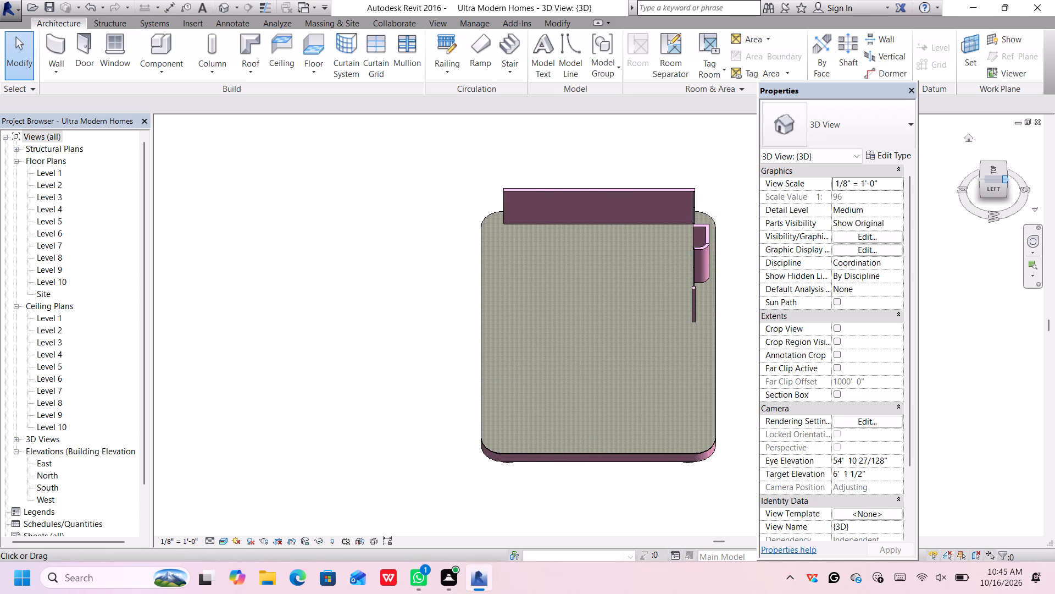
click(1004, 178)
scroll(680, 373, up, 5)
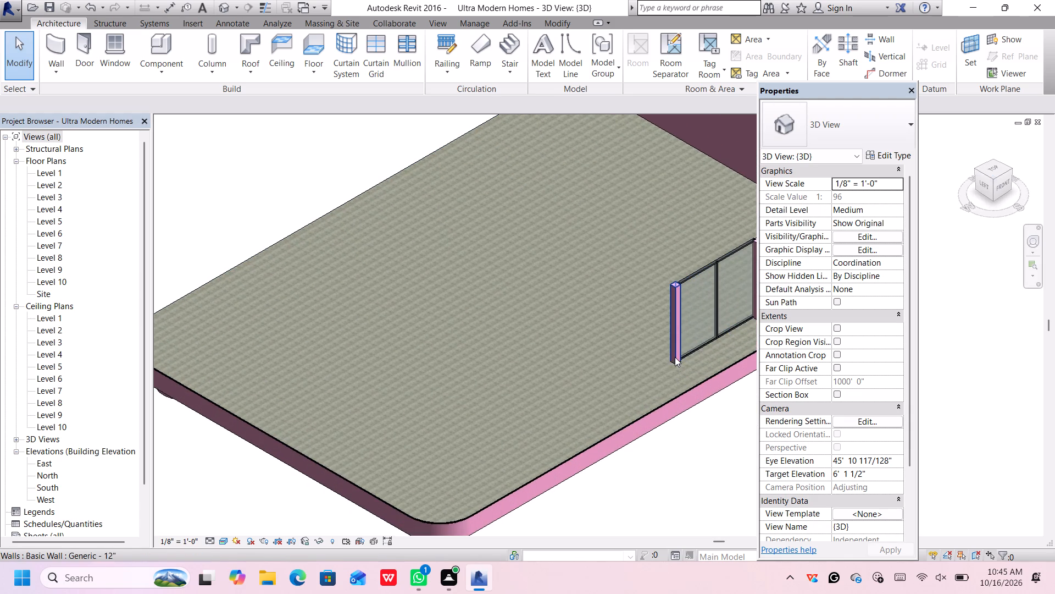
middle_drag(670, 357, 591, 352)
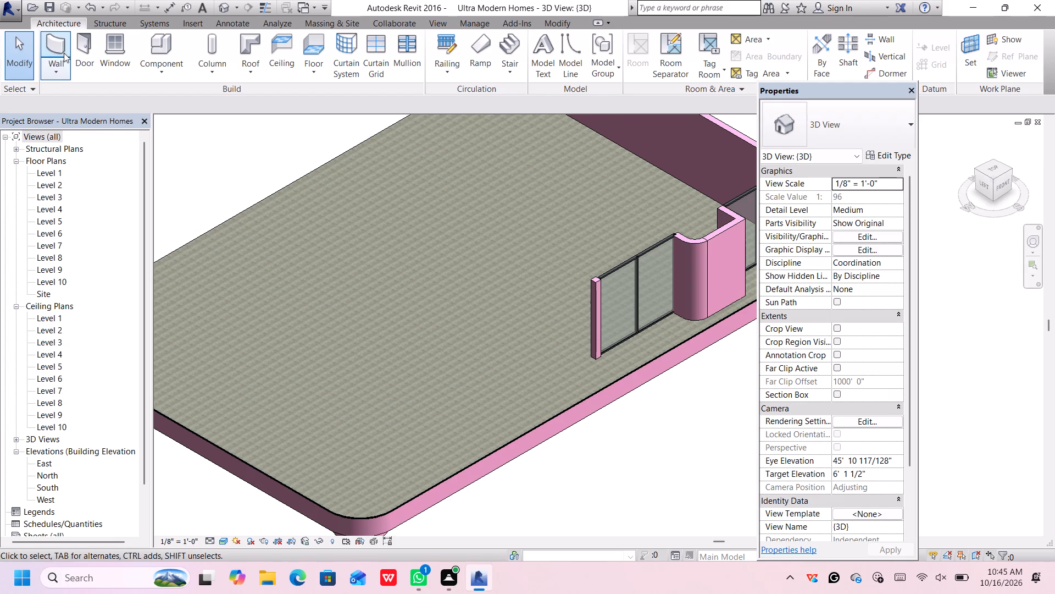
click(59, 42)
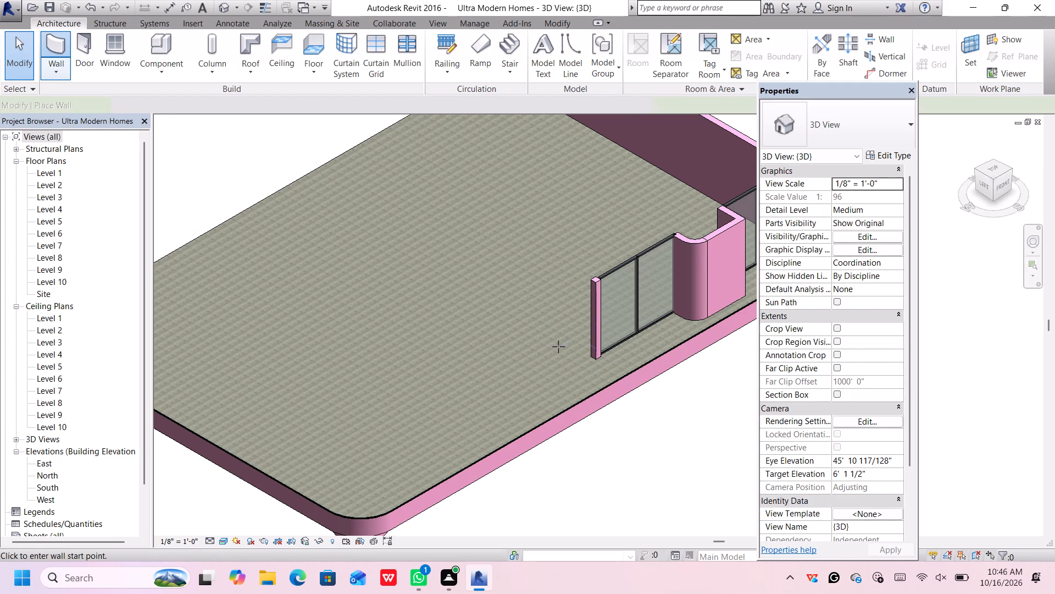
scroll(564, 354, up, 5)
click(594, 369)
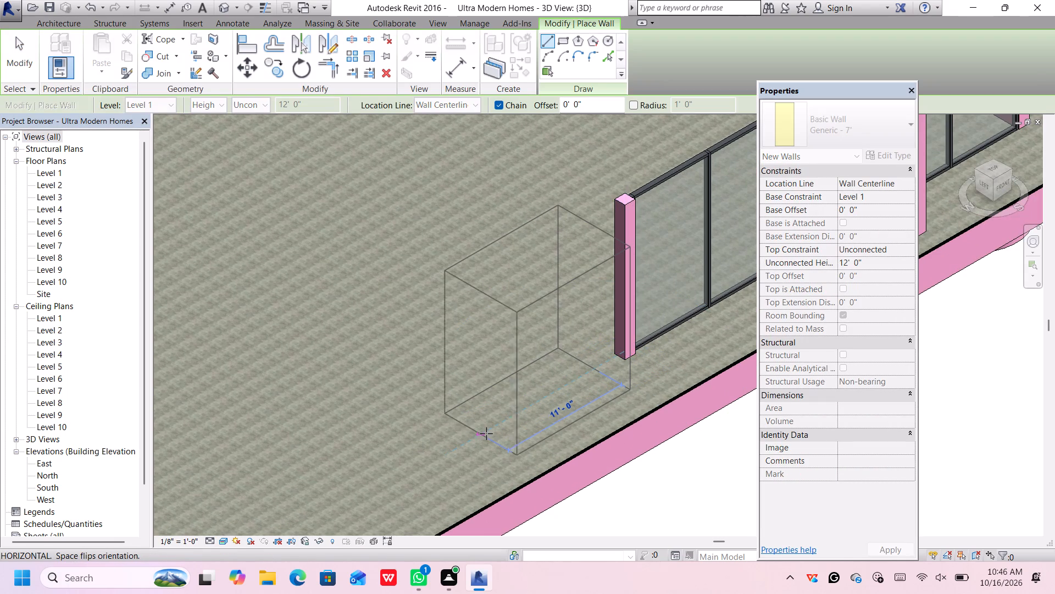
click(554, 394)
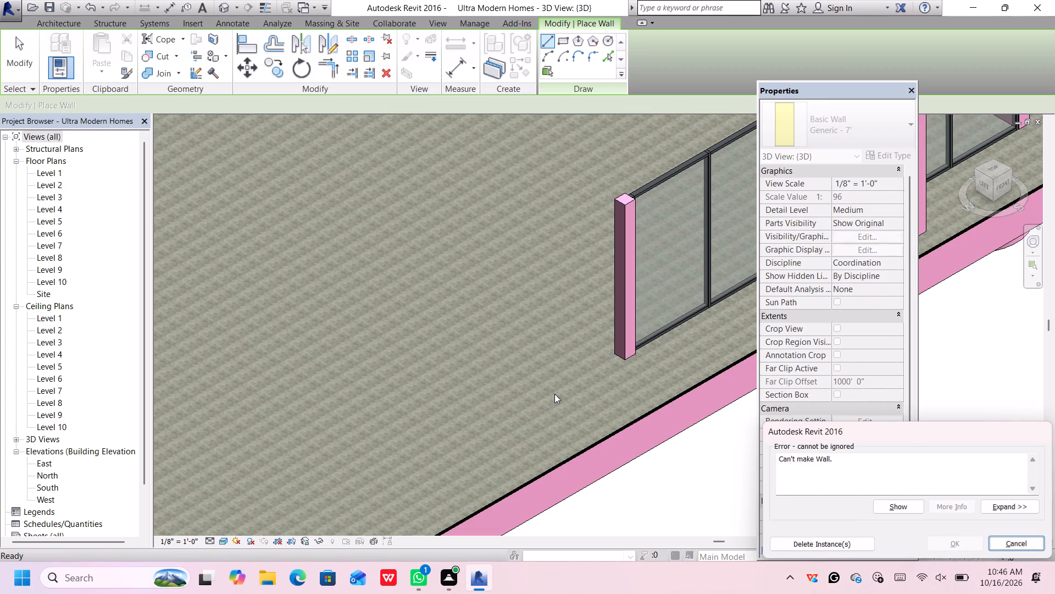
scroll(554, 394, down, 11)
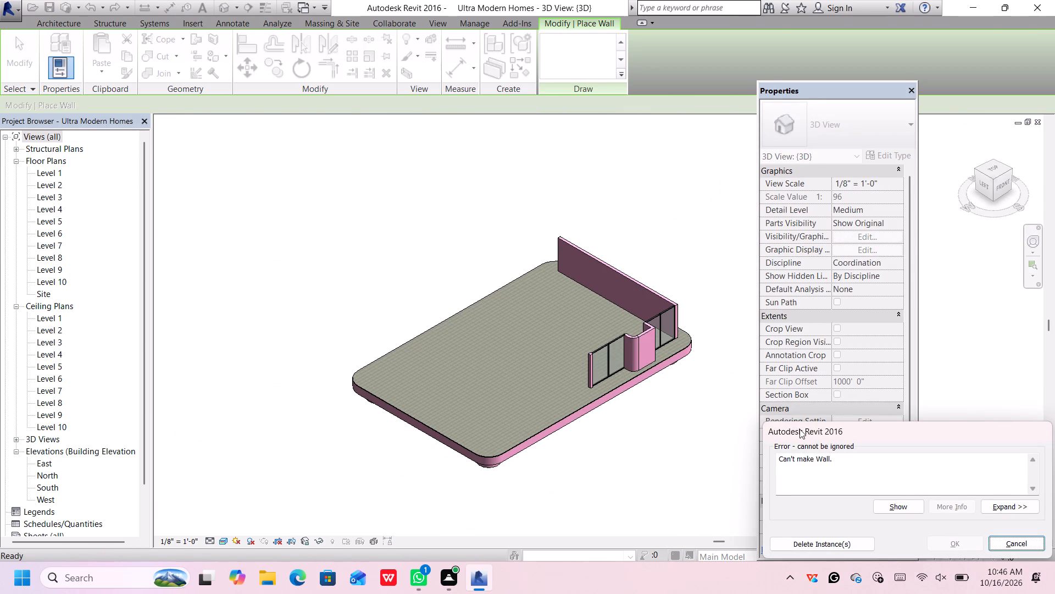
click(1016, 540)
Open the Level 1 floor plan at the front facade's storefront walls.
scroll(621, 426, down, 6)
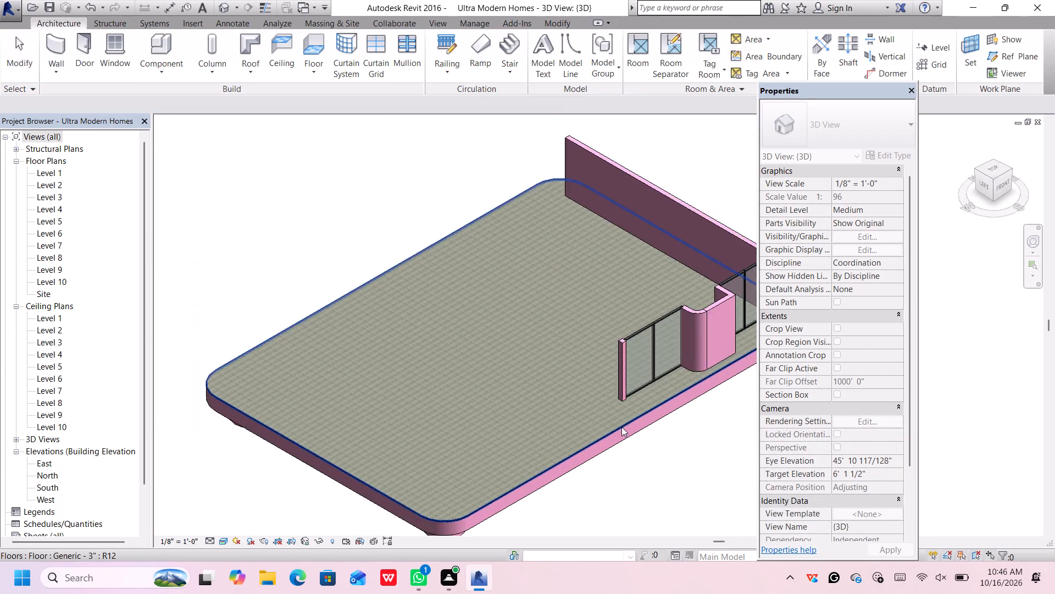
scroll(621, 427, down, 8)
middle_drag(662, 450, 656, 450)
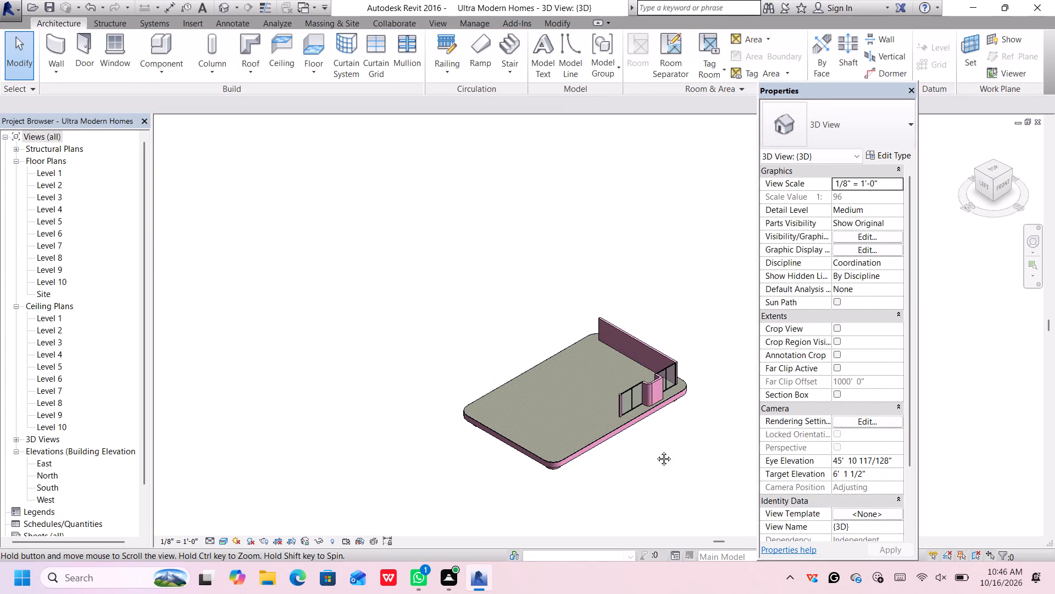
middle_drag(656, 450, 489, 471)
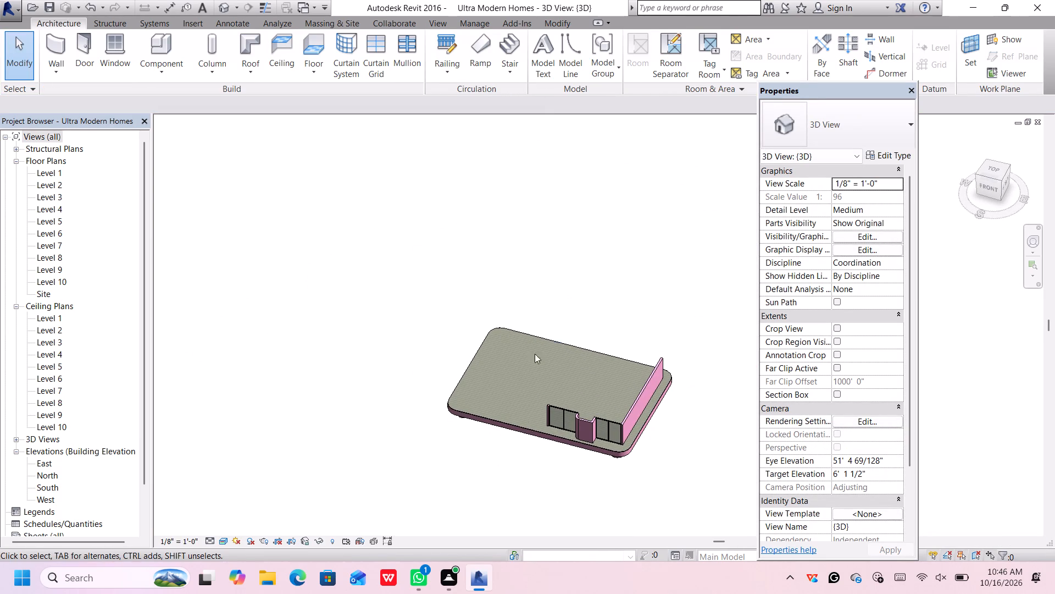
scroll(562, 386, up, 5)
middle_drag(586, 383, 586, 383)
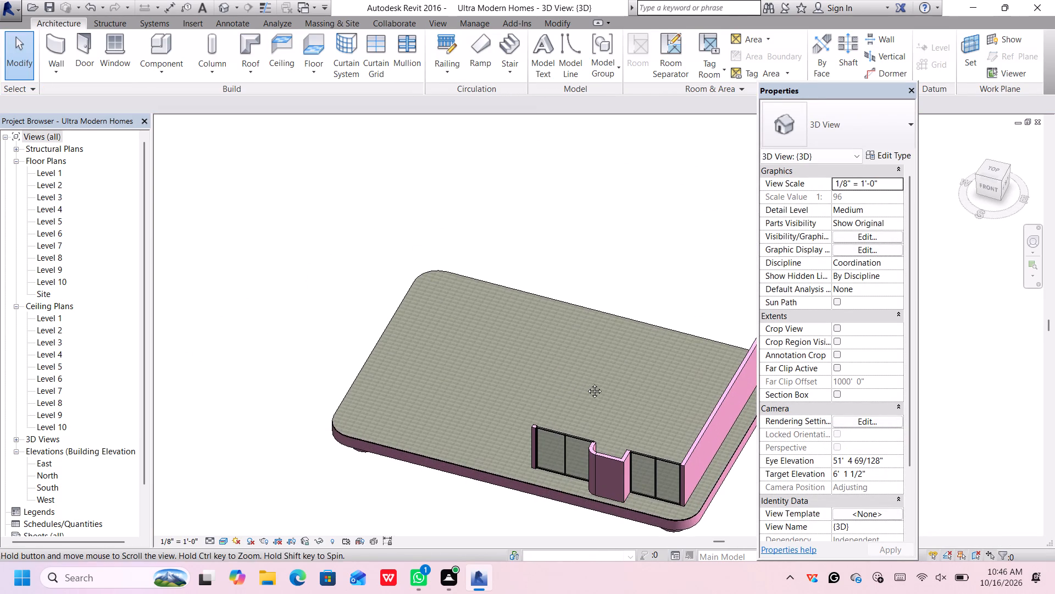
middle_drag(586, 383, 572, 331)
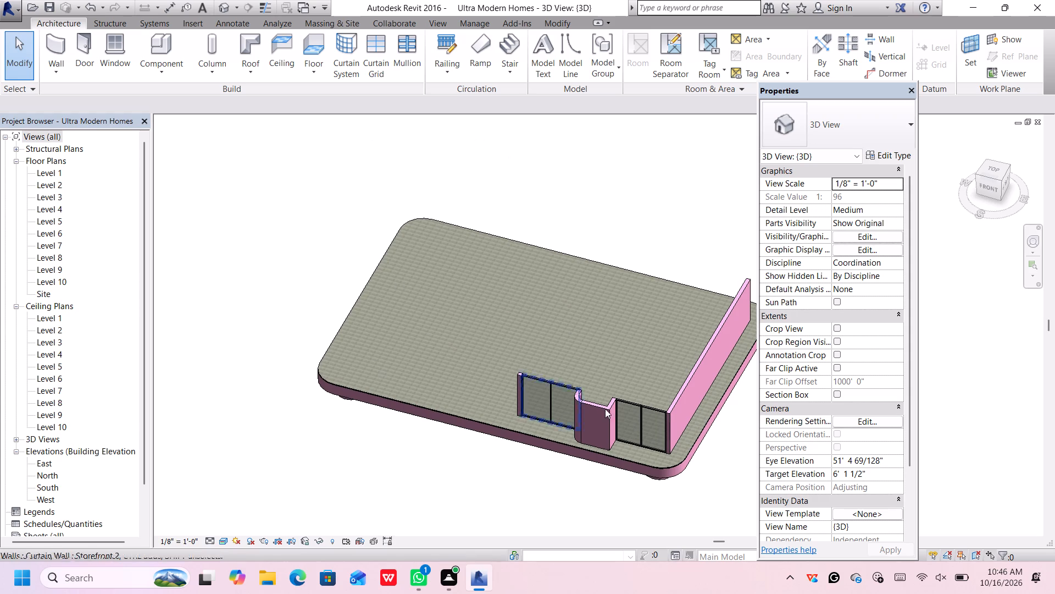
double_click(48, 174)
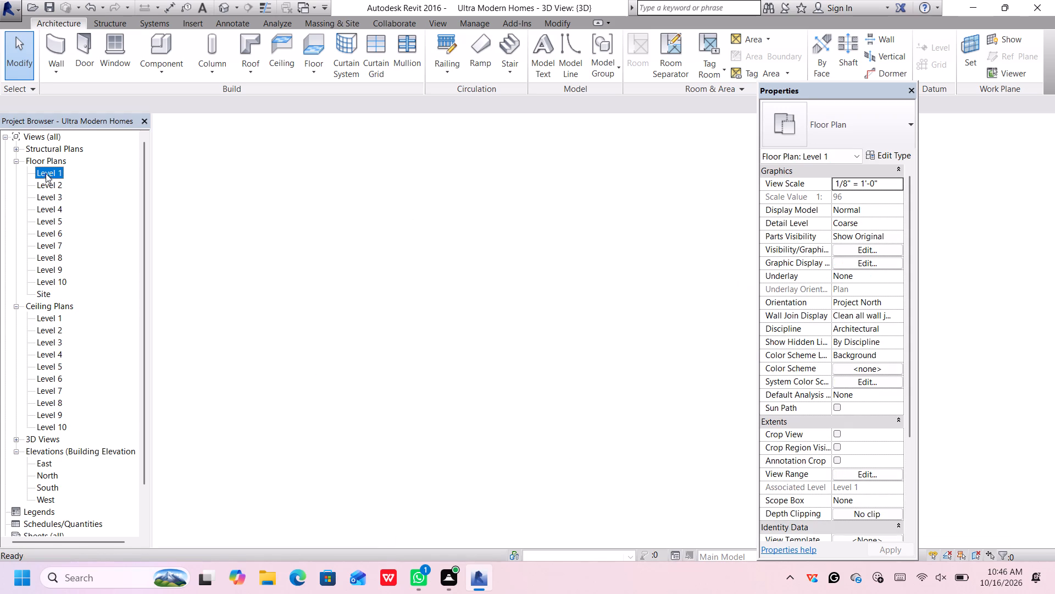
scroll(654, 229, up, 3)
middle_drag(658, 296, 651, 248)
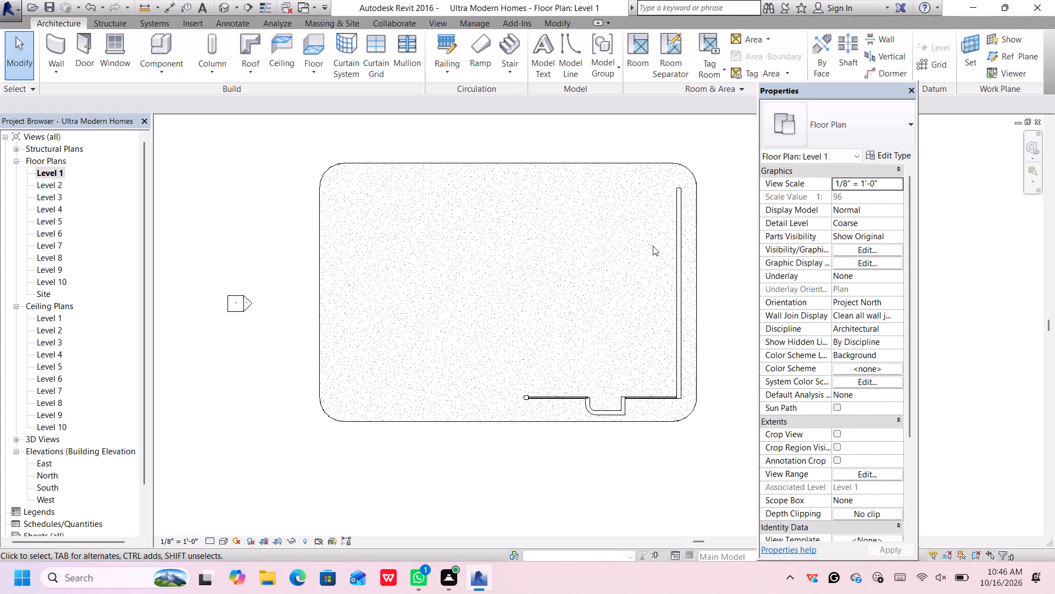
scroll(840, 128, up, 1)
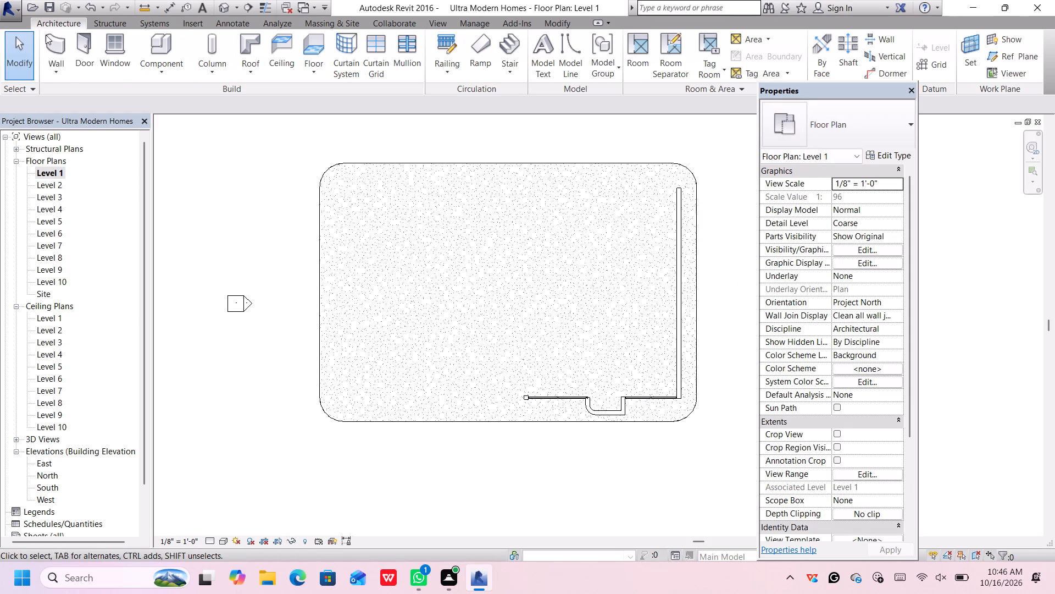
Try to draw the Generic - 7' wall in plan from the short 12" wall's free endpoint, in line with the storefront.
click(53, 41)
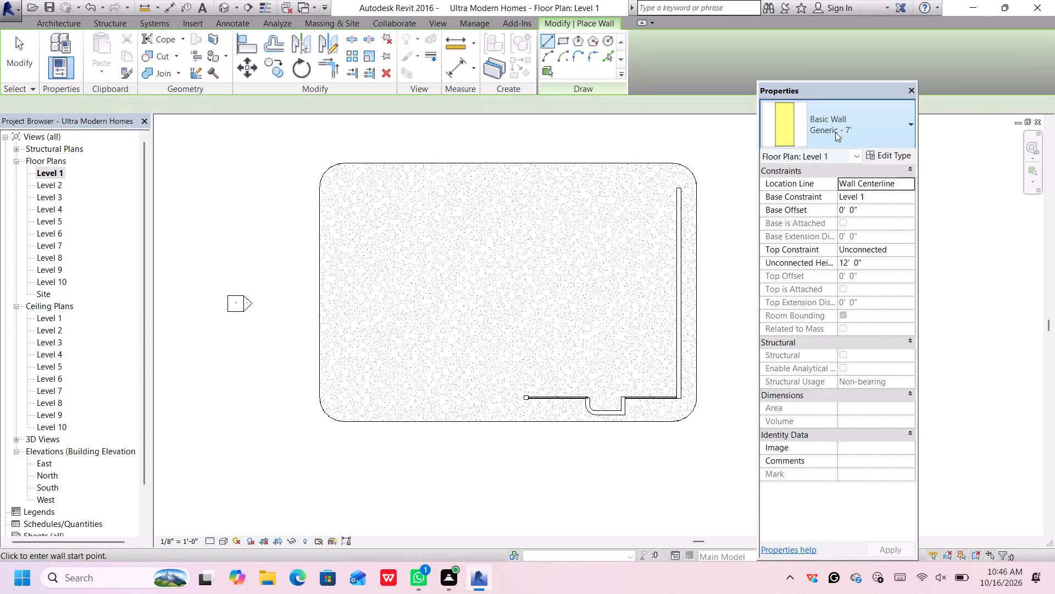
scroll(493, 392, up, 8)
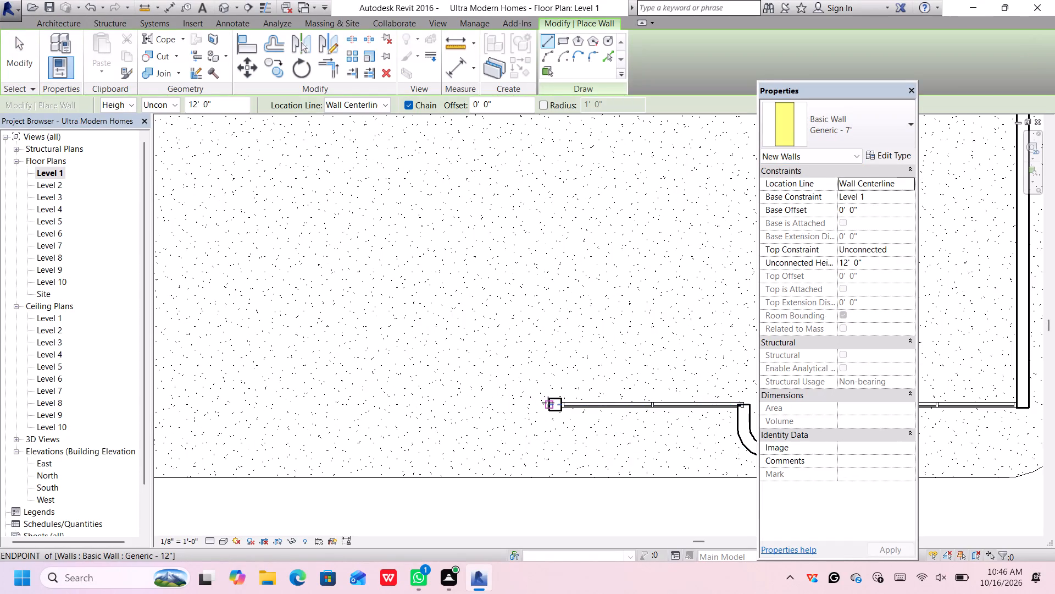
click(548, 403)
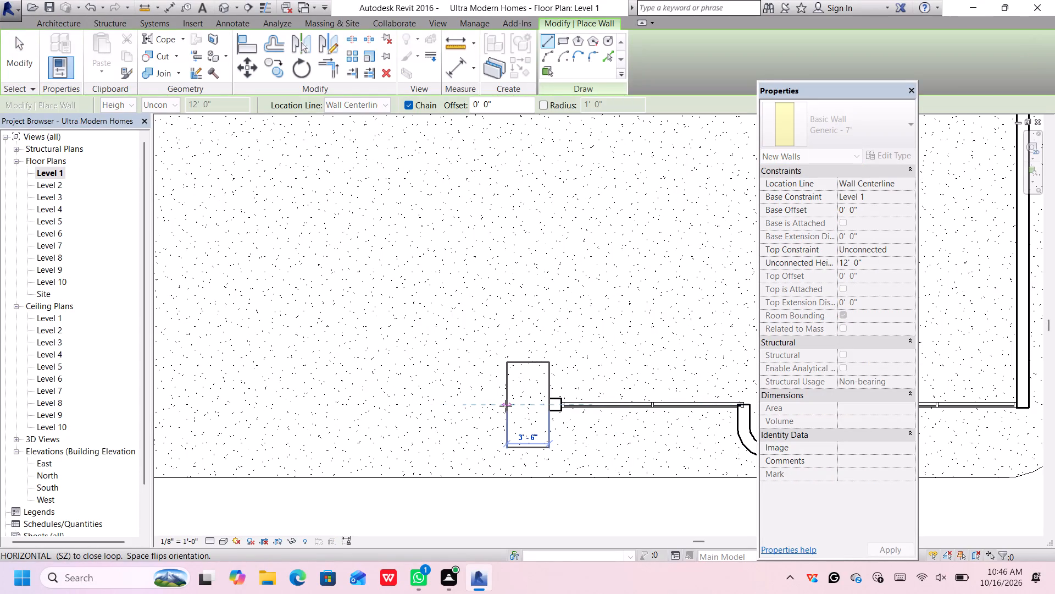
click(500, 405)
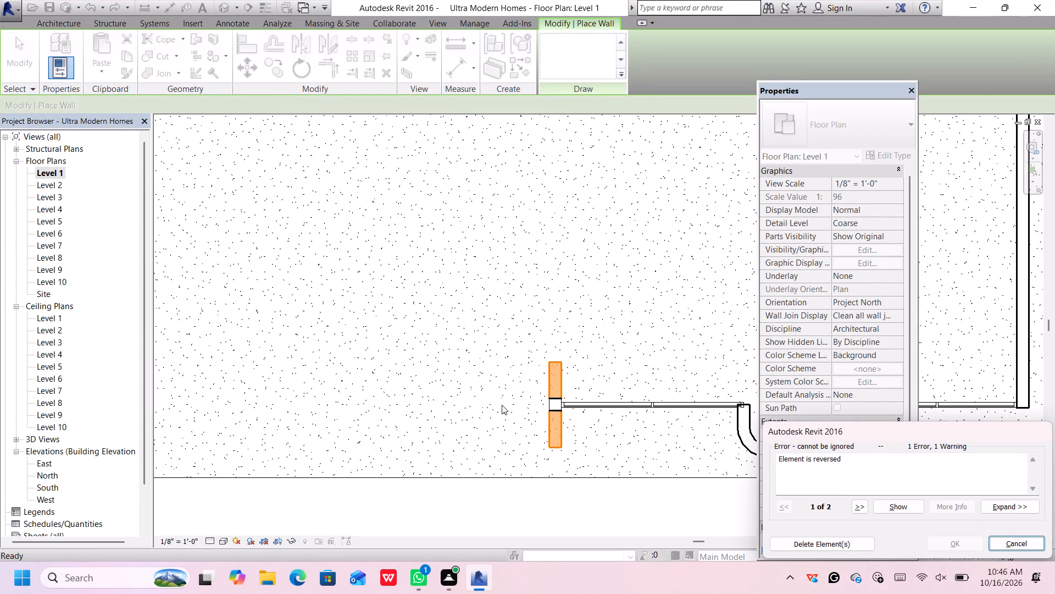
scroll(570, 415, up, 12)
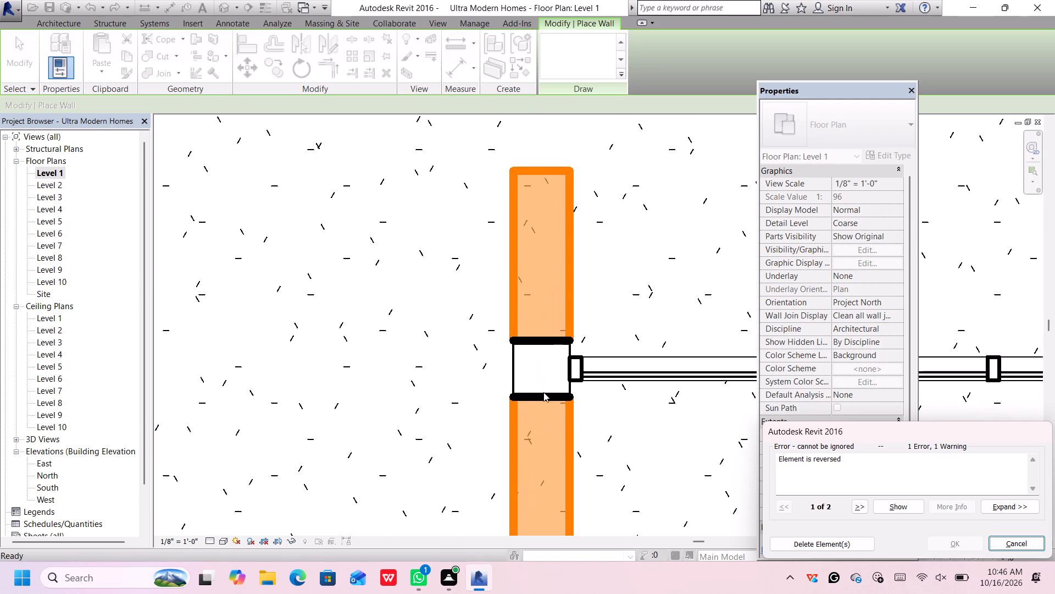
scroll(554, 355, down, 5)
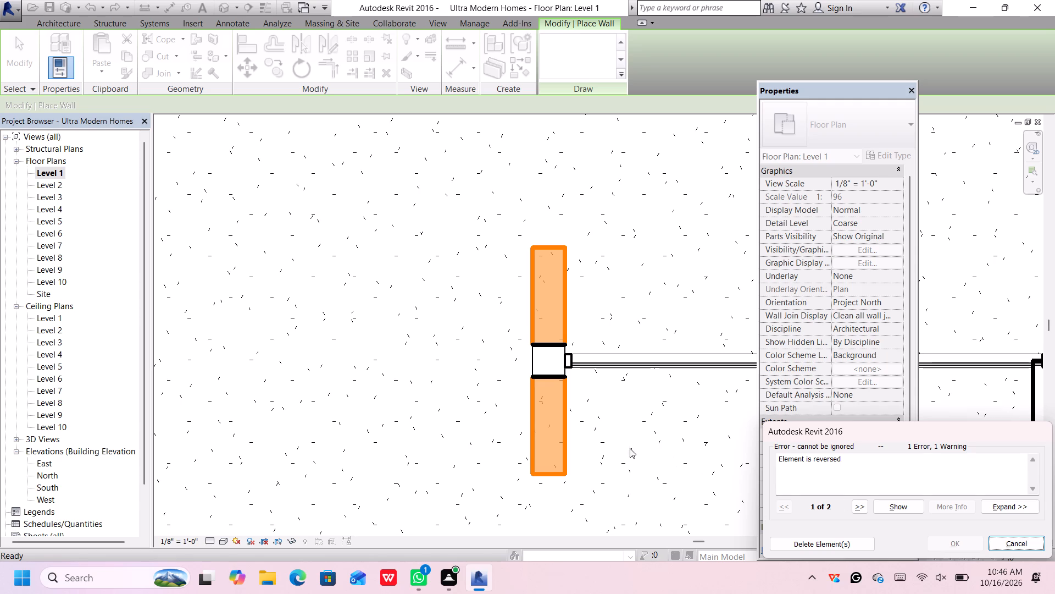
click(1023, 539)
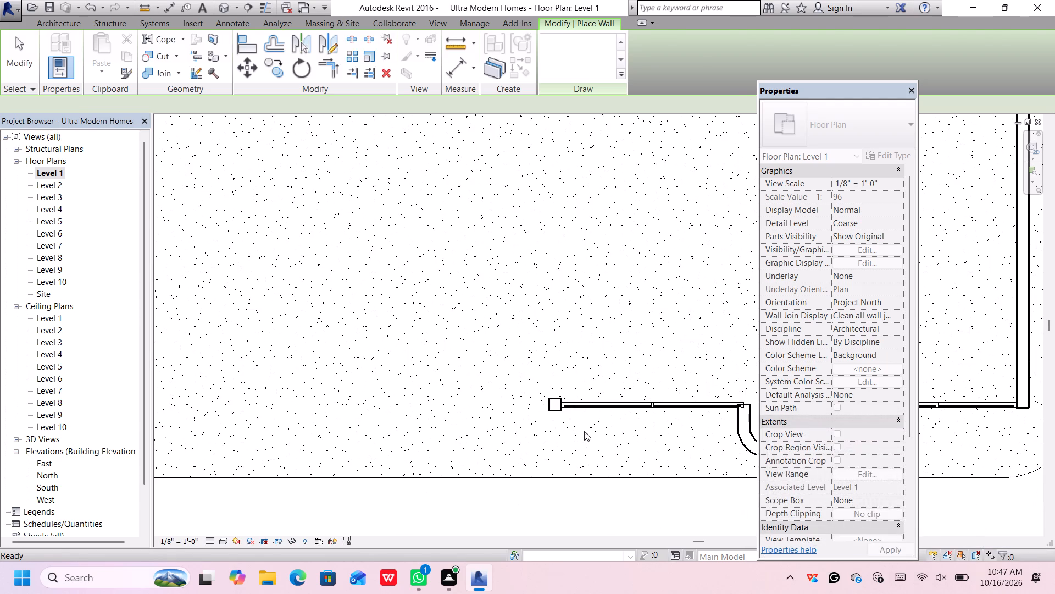
Draw a 4' long, 12' high Generic - 7' wall on the storefront's axis, leaving a gap of several feet from the short 12" wall.
scroll(541, 399, down, 6)
middle_drag(542, 424, 555, 422)
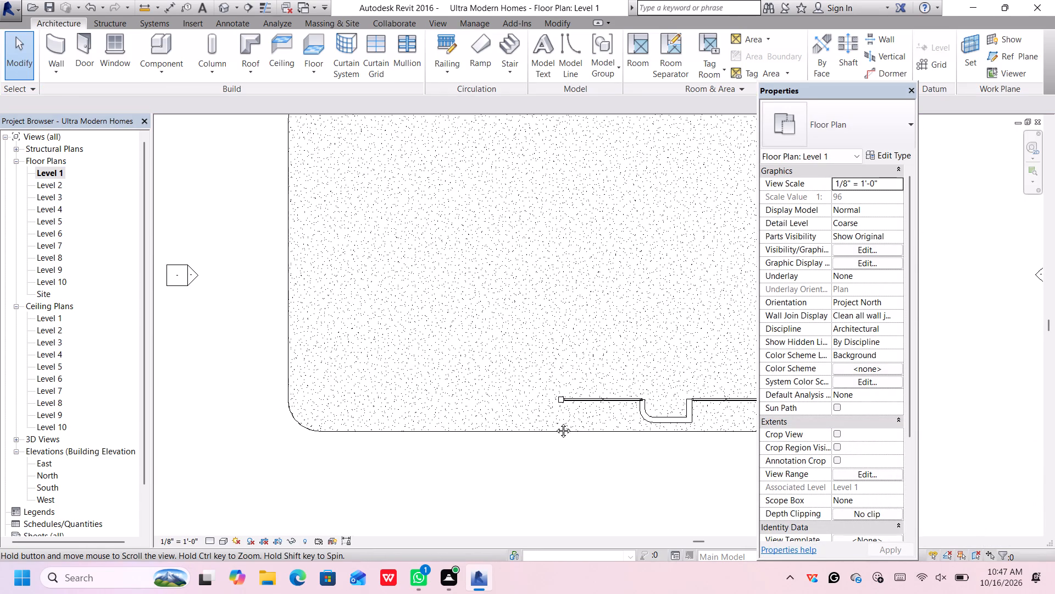
middle_drag(555, 422, 545, 593)
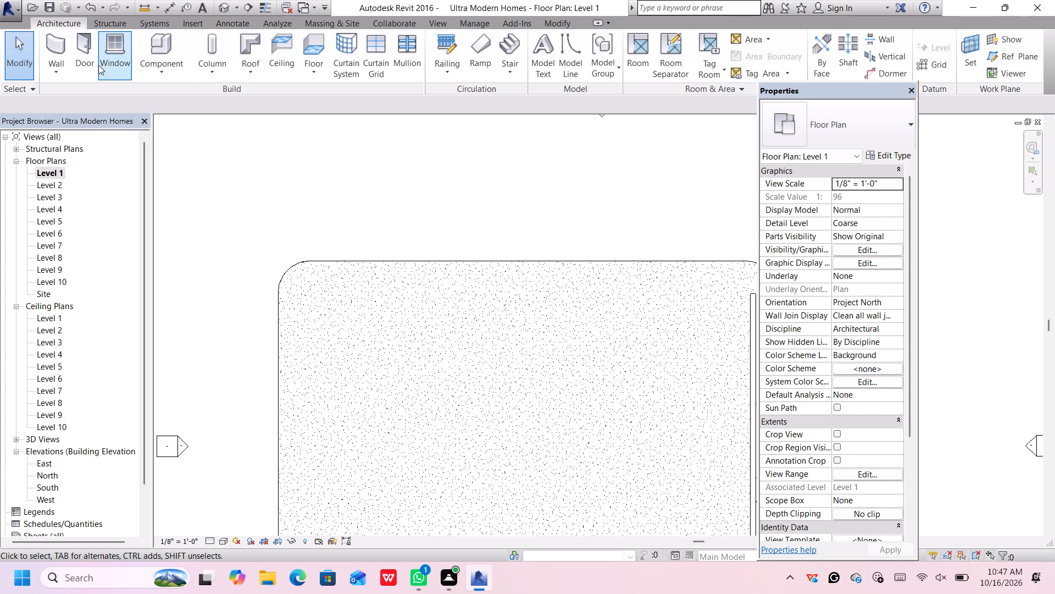
click(60, 48)
scroll(207, 200, down, 8)
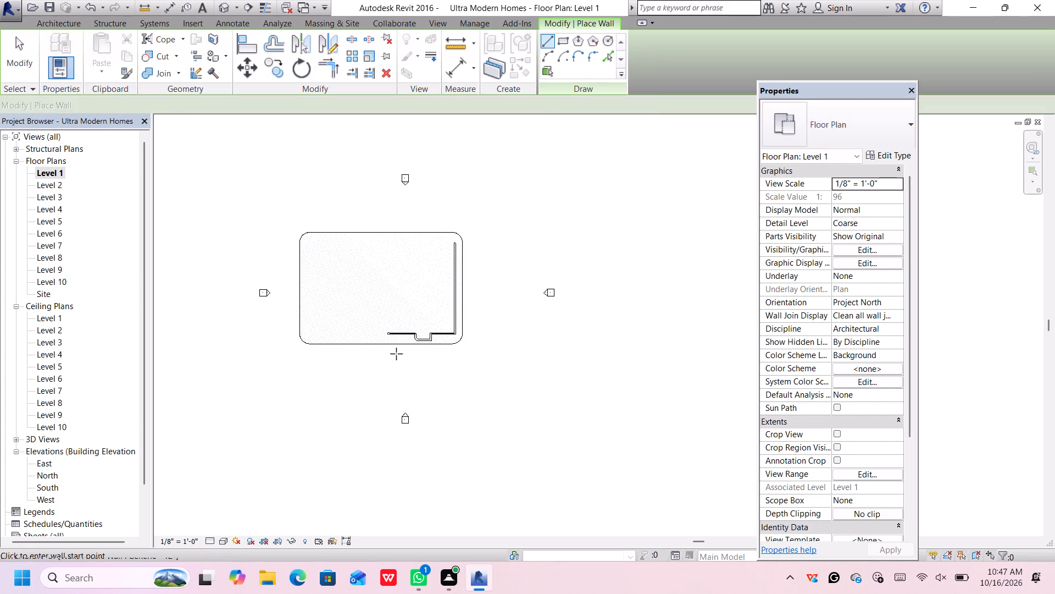
scroll(369, 337, up, 6)
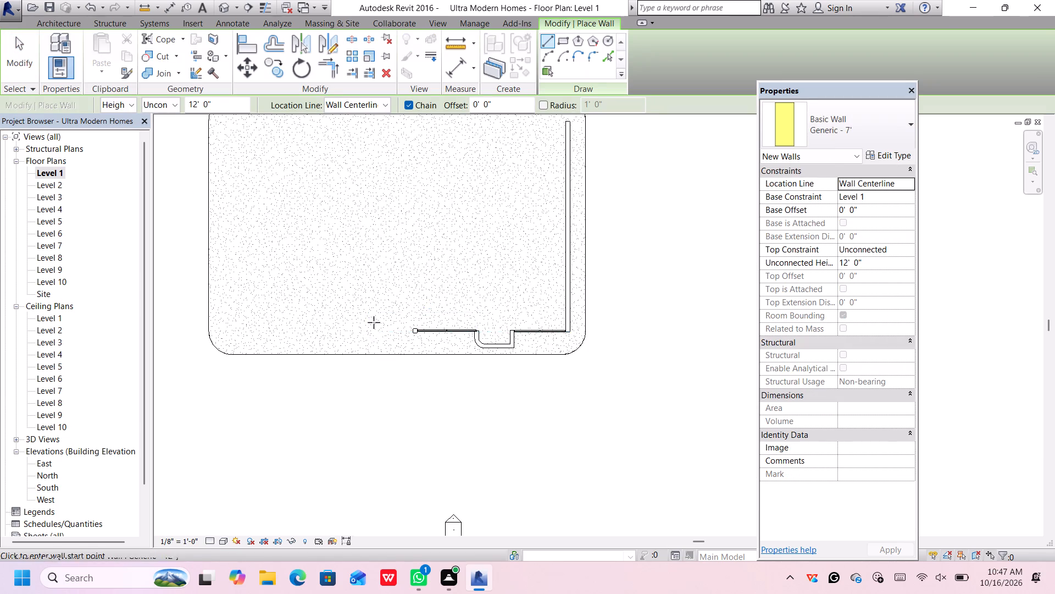
scroll(374, 322, up, 11)
scroll(476, 358, up, 2)
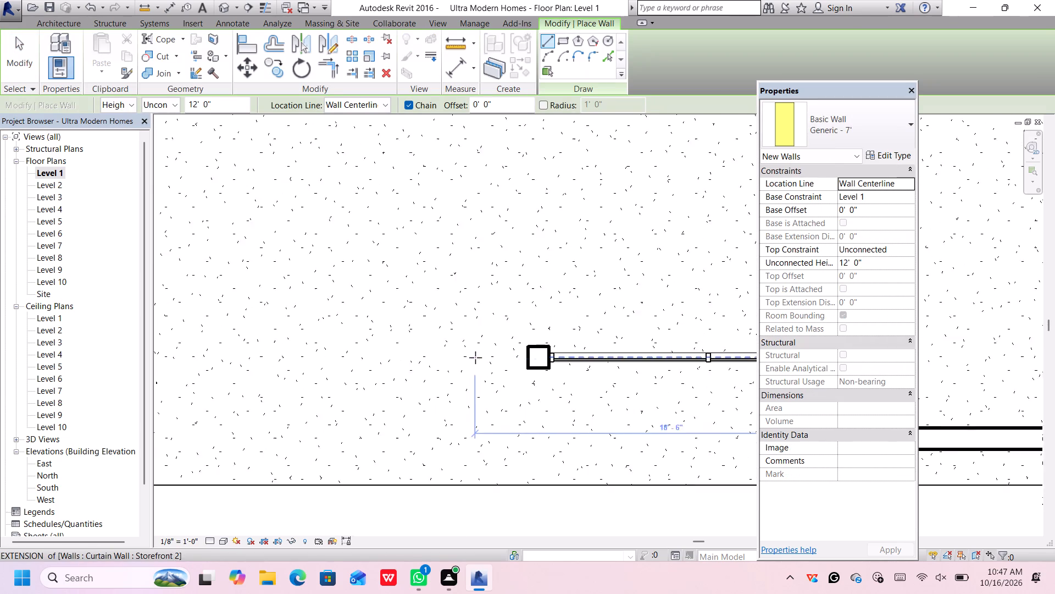
scroll(475, 358, up, 2)
click(432, 360)
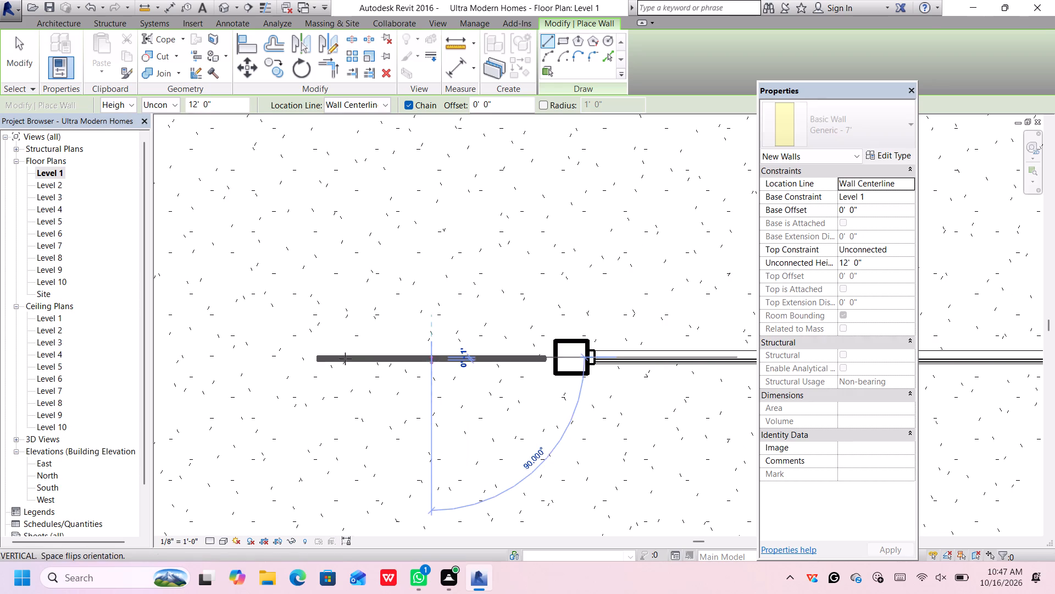
scroll(334, 360, down, 9)
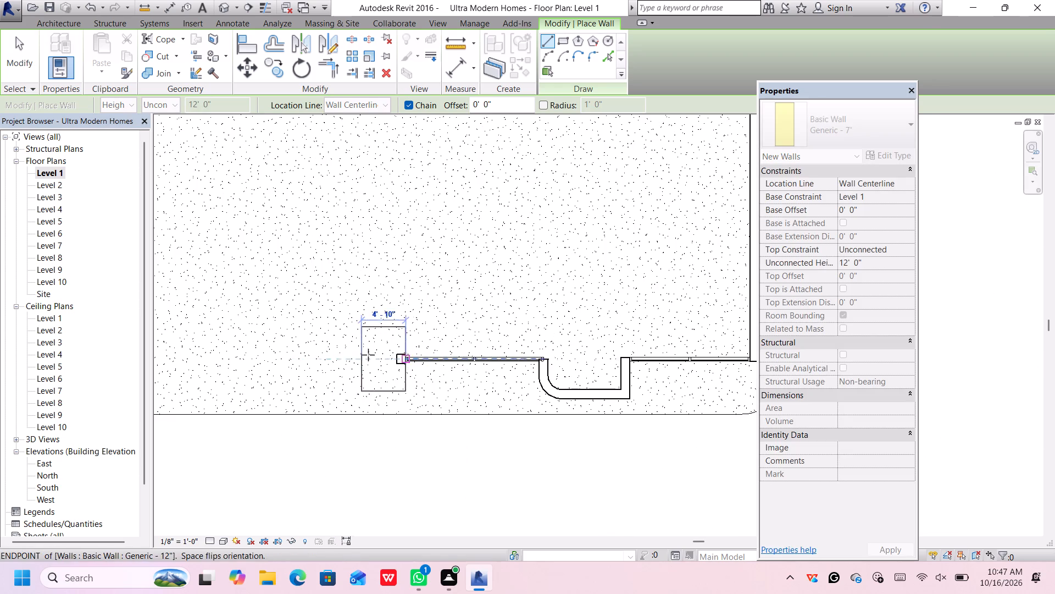
scroll(297, 366, up, 5)
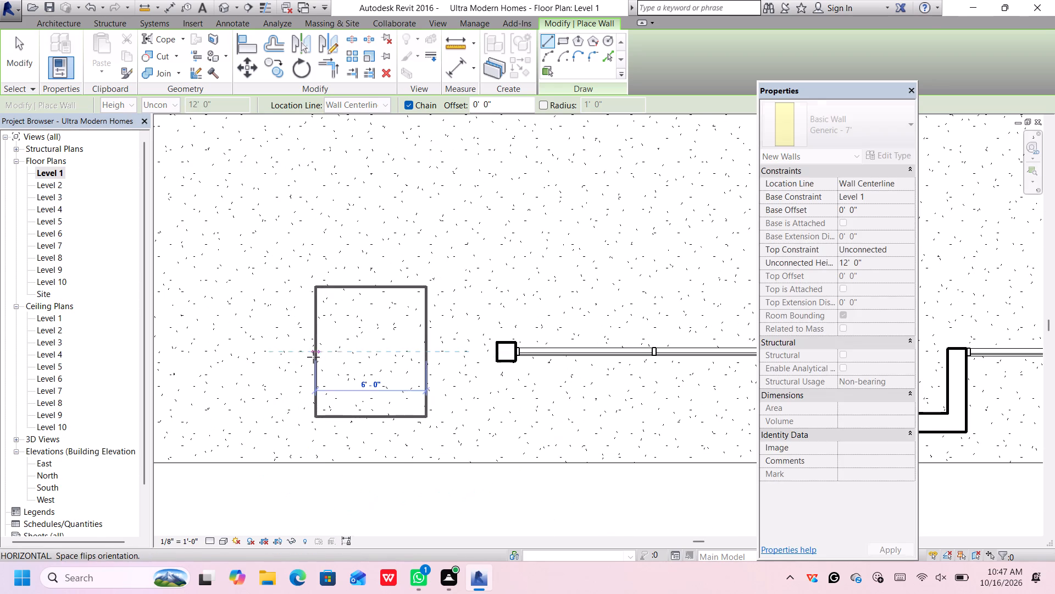
scroll(365, 355, up, 7)
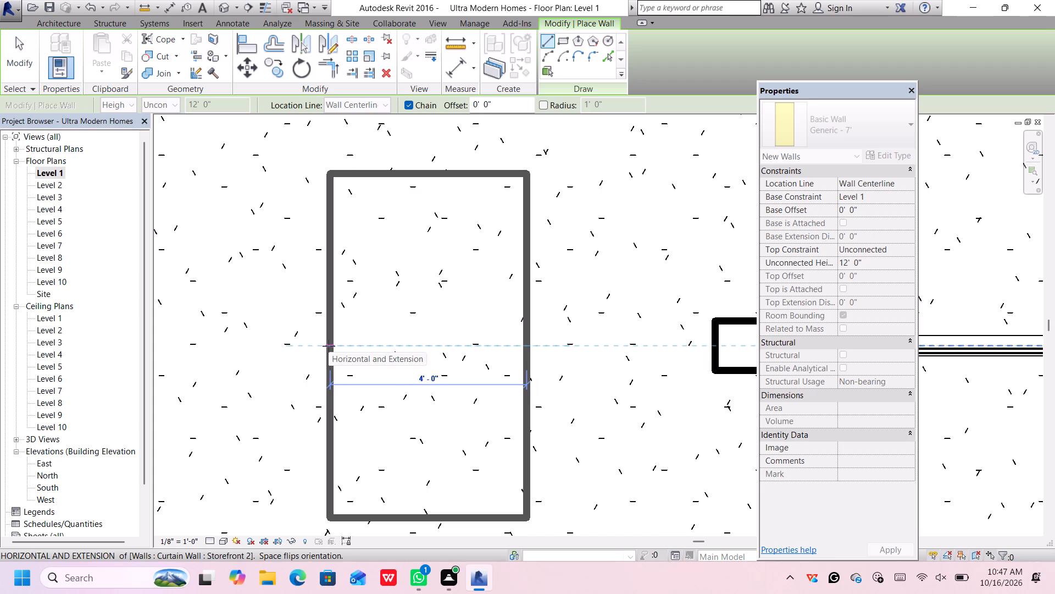
click(329, 346)
scroll(331, 346, down, 7)
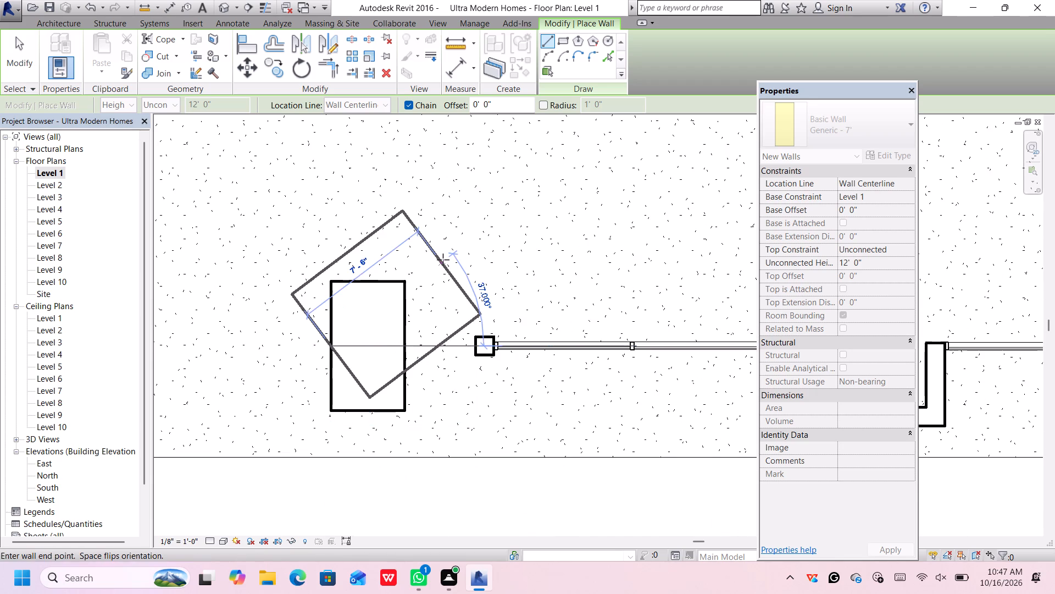
key(Escape)
scroll(408, 316, up, 4)
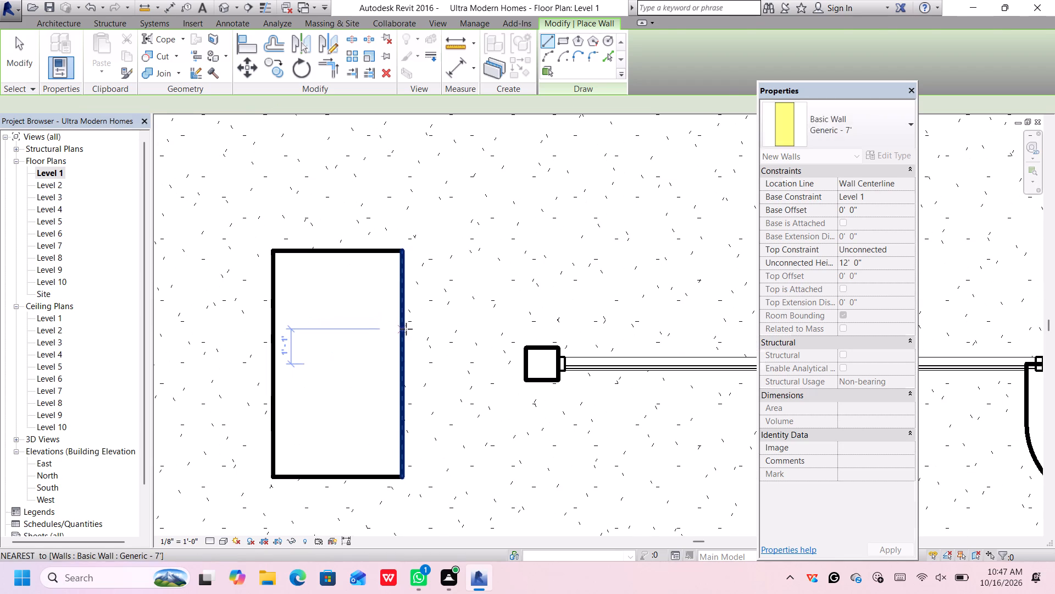
key(Escape)
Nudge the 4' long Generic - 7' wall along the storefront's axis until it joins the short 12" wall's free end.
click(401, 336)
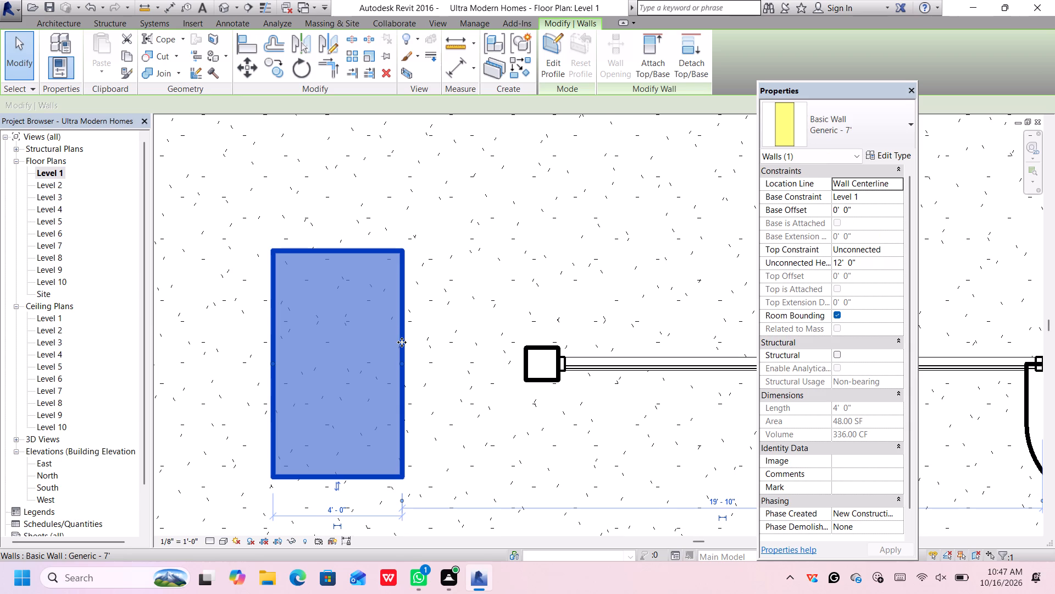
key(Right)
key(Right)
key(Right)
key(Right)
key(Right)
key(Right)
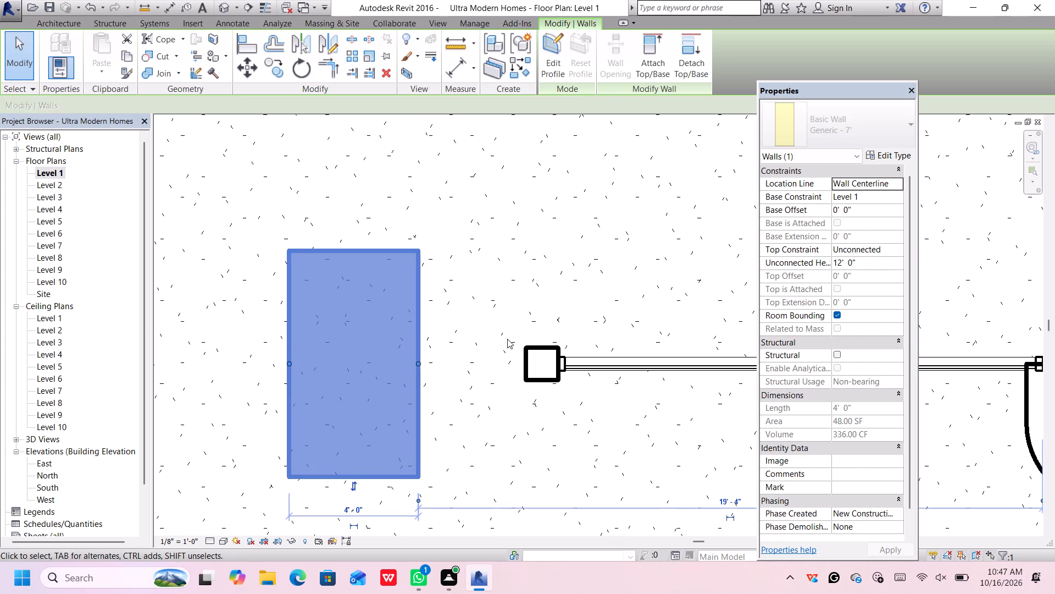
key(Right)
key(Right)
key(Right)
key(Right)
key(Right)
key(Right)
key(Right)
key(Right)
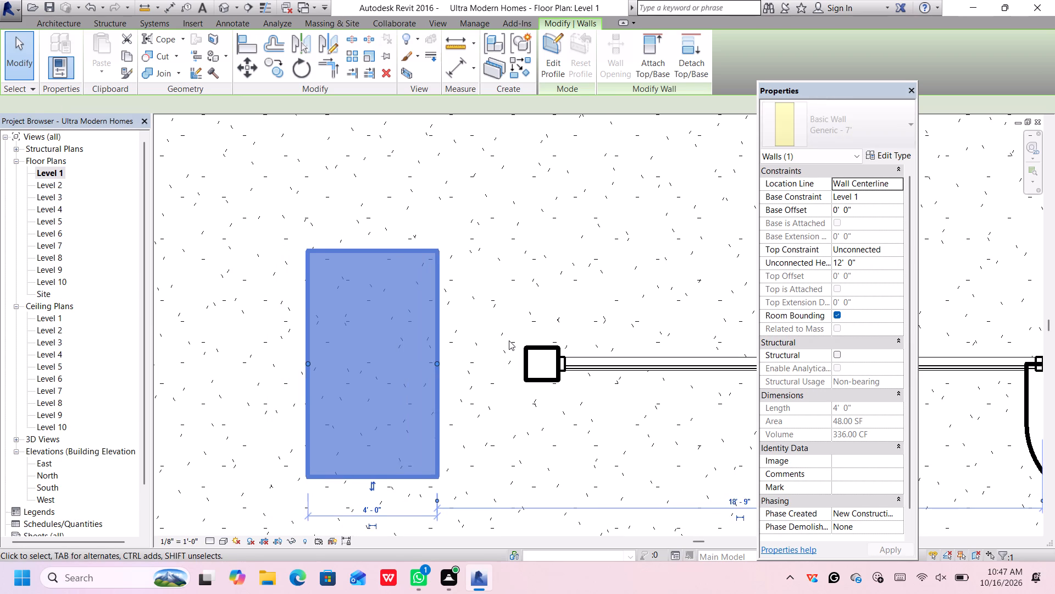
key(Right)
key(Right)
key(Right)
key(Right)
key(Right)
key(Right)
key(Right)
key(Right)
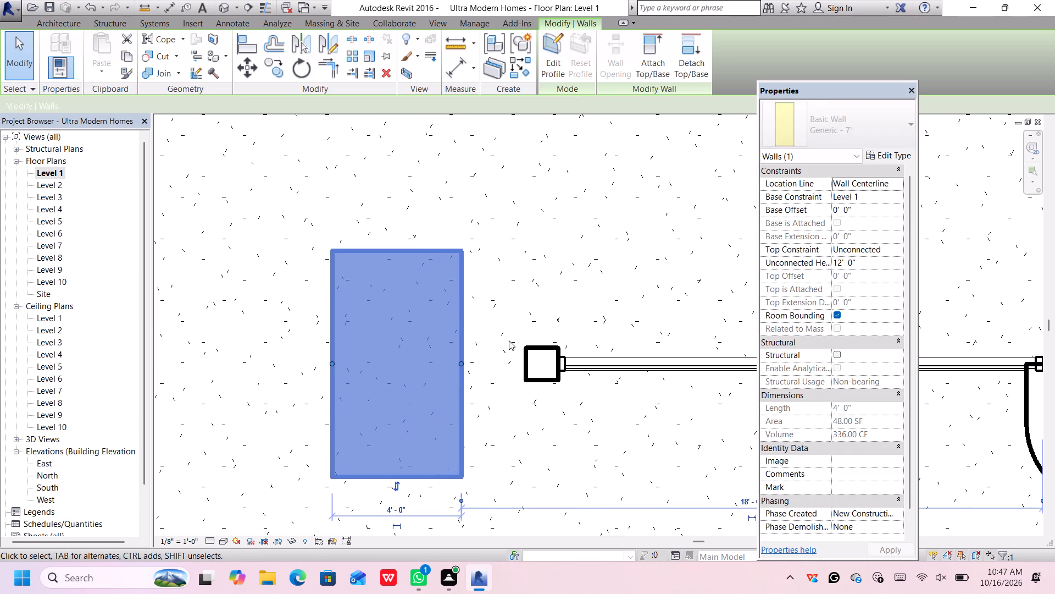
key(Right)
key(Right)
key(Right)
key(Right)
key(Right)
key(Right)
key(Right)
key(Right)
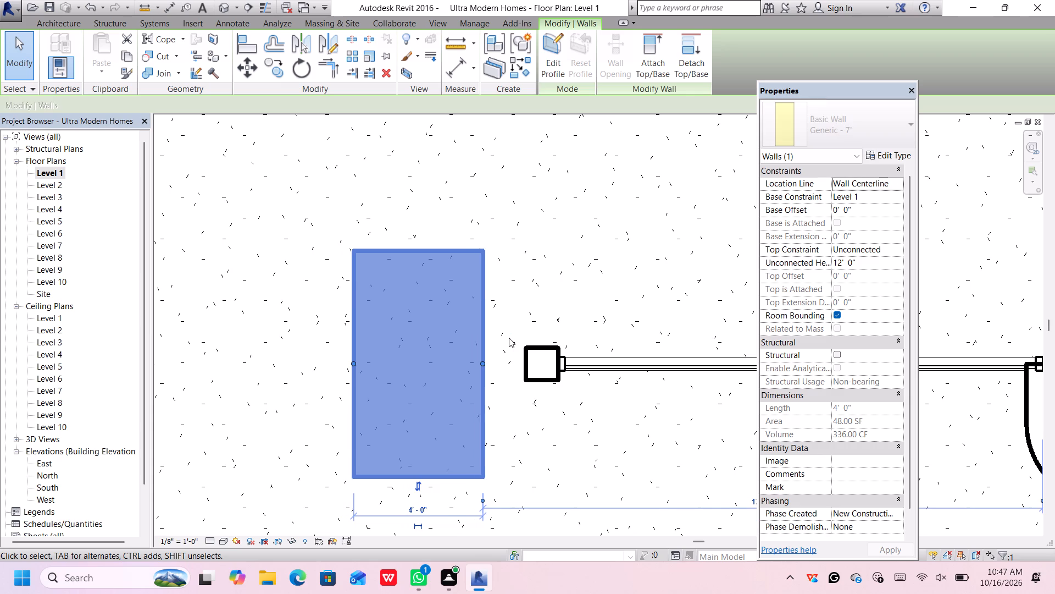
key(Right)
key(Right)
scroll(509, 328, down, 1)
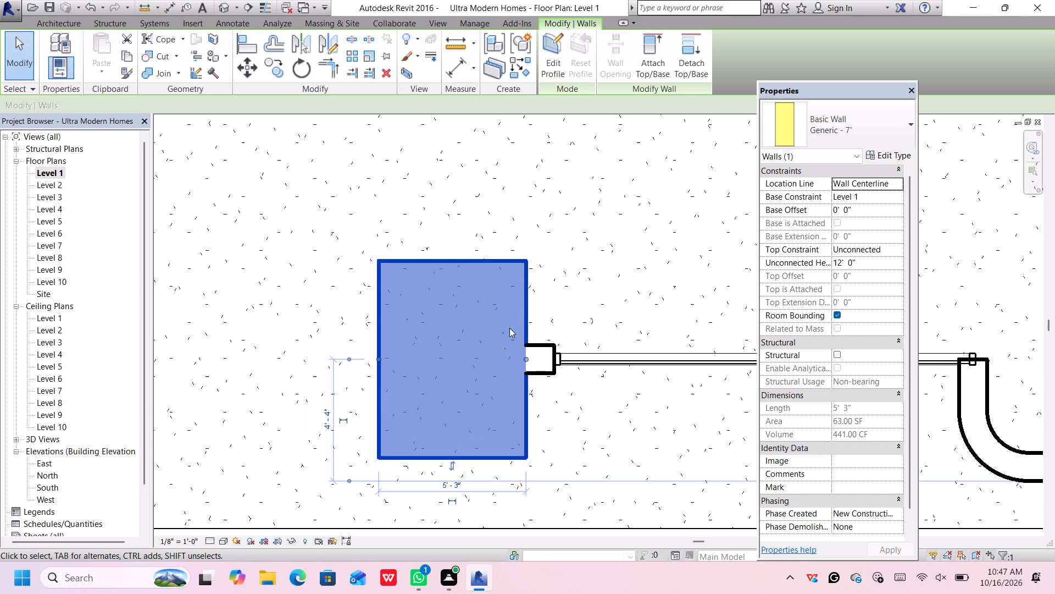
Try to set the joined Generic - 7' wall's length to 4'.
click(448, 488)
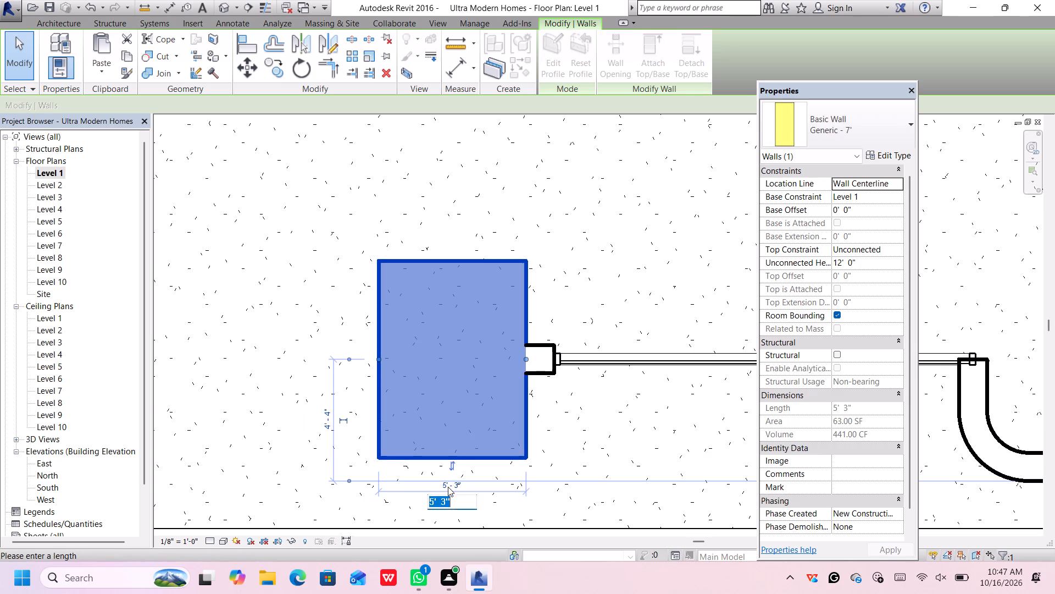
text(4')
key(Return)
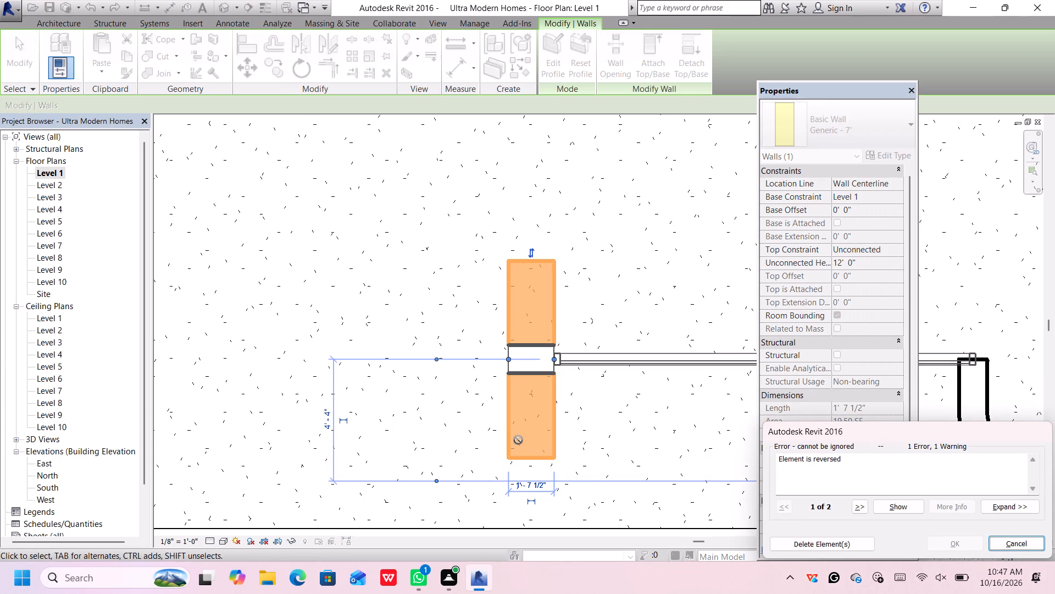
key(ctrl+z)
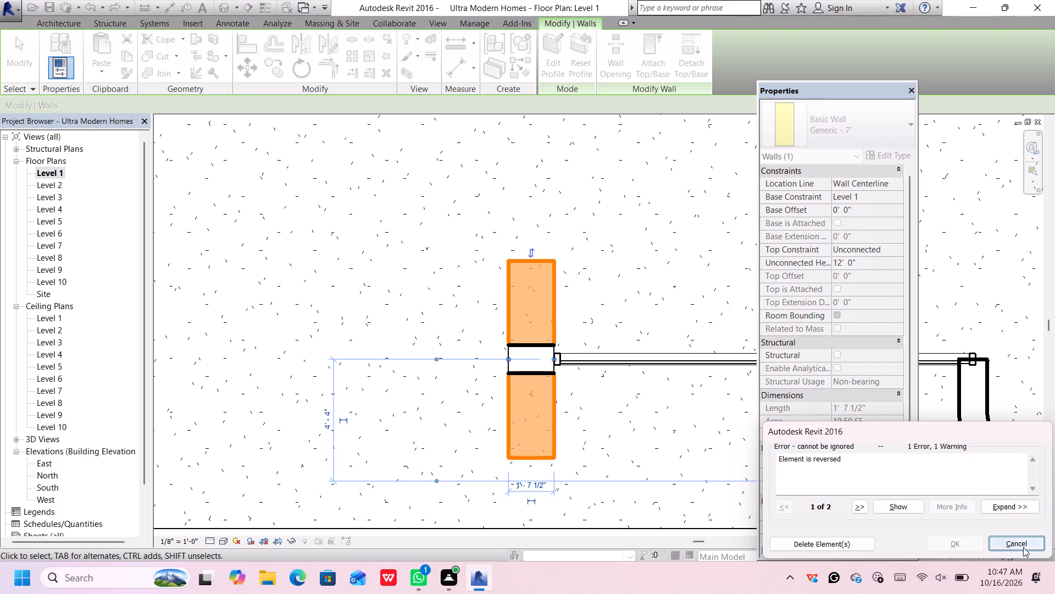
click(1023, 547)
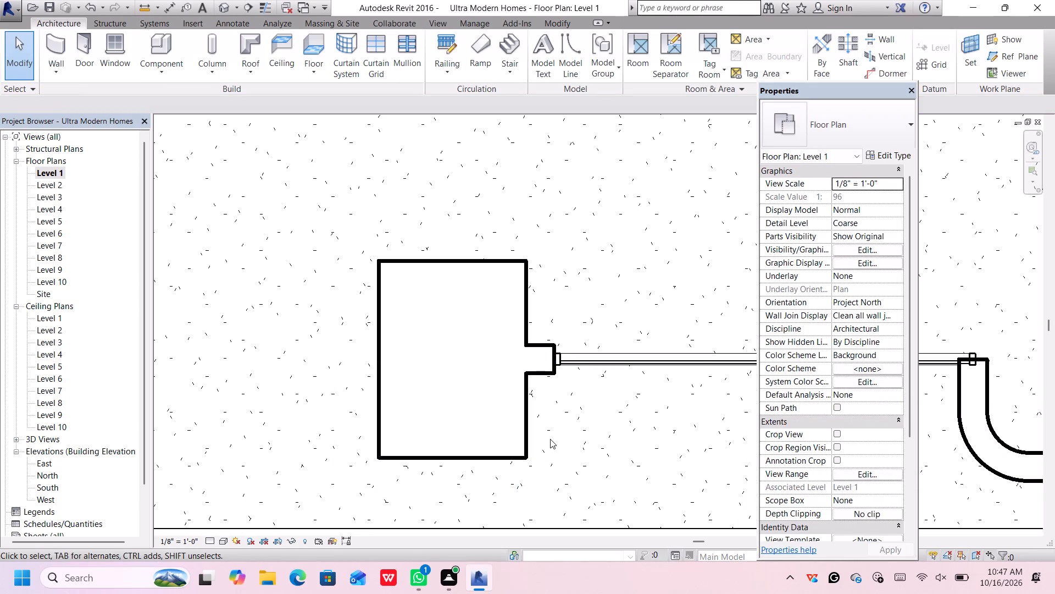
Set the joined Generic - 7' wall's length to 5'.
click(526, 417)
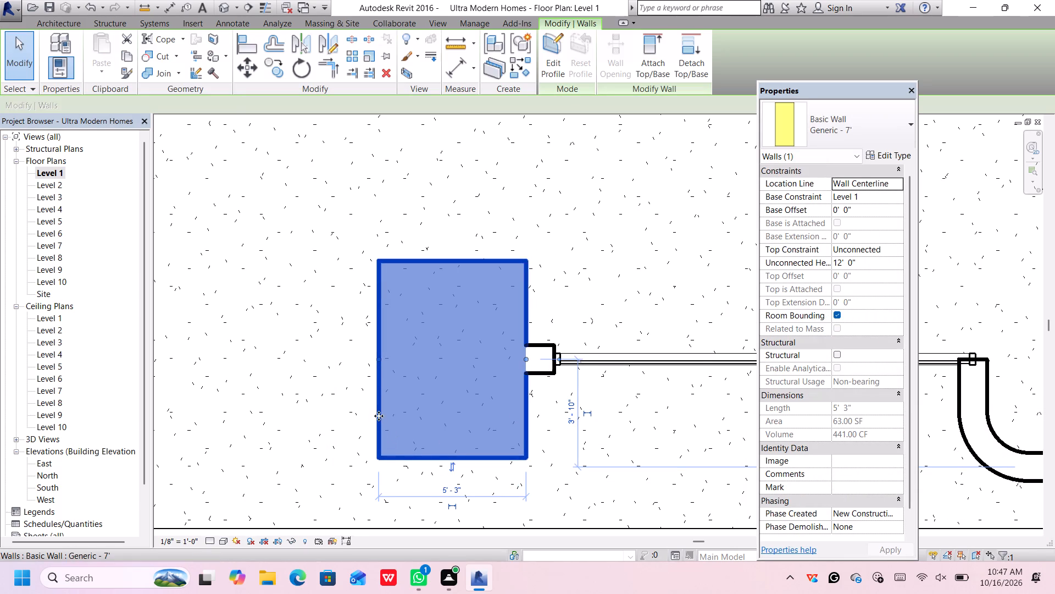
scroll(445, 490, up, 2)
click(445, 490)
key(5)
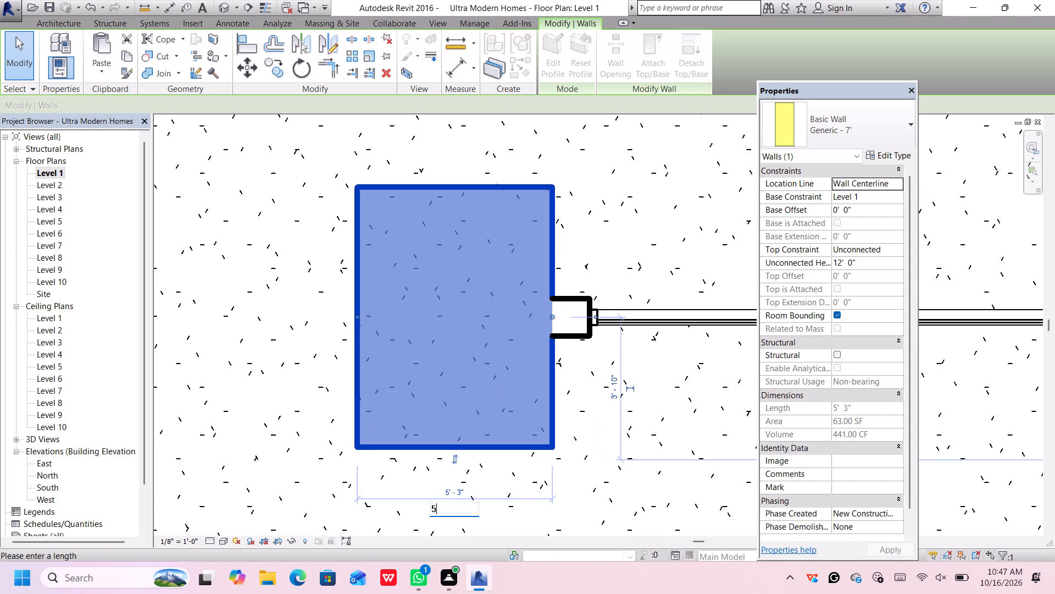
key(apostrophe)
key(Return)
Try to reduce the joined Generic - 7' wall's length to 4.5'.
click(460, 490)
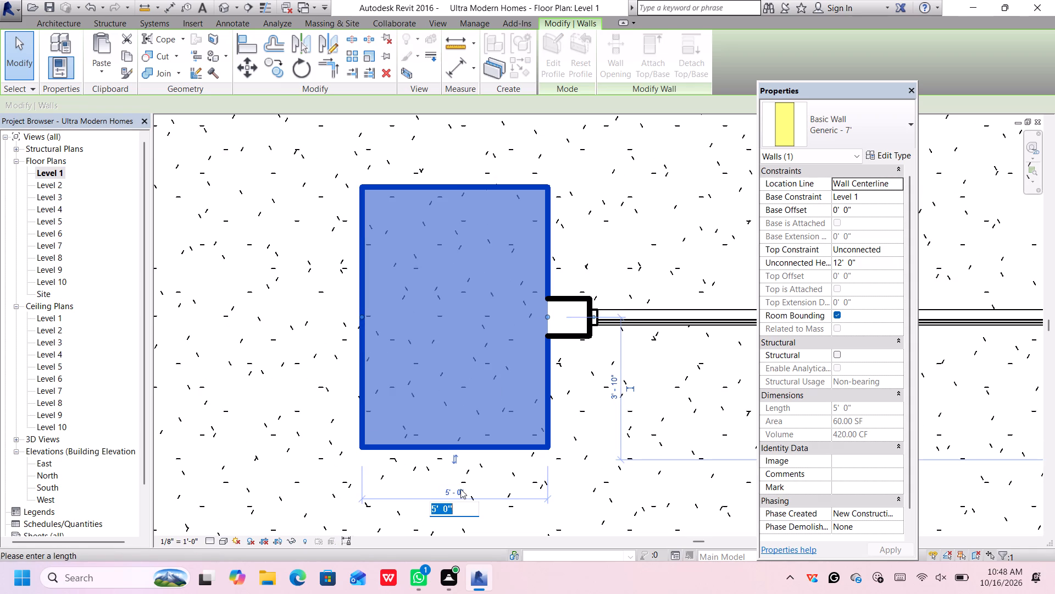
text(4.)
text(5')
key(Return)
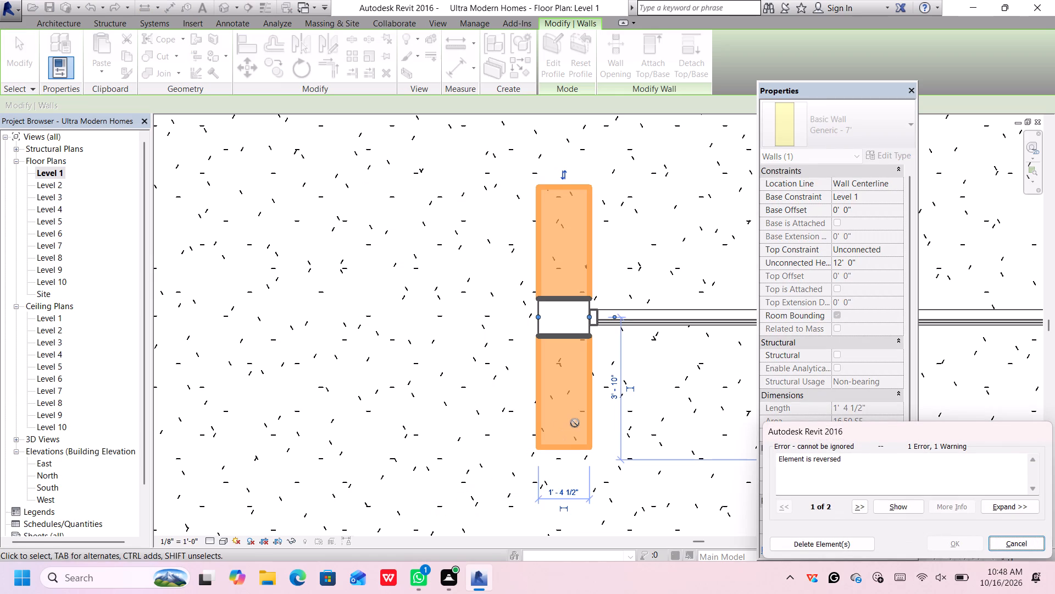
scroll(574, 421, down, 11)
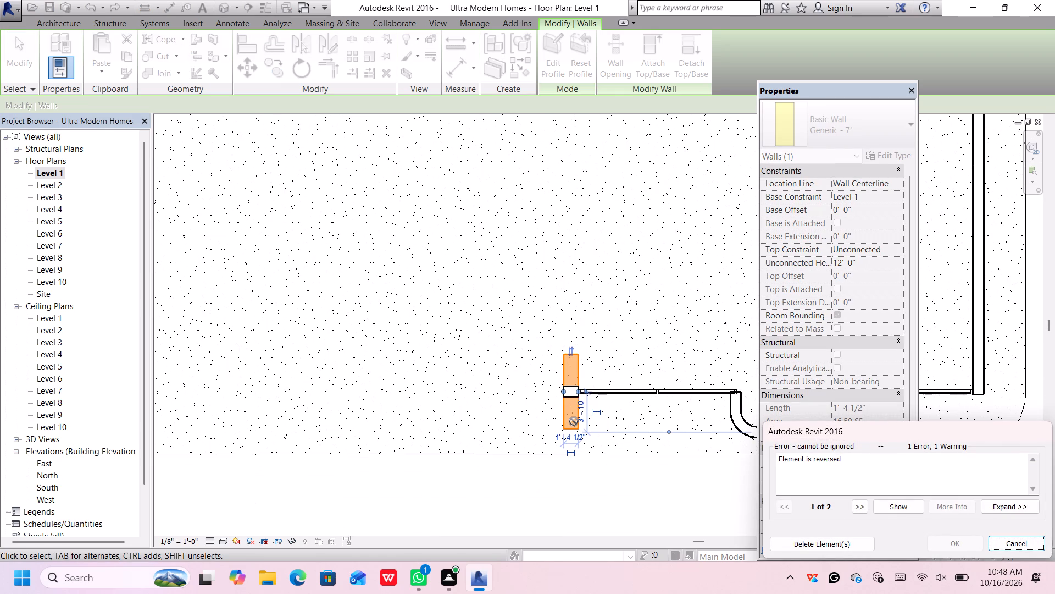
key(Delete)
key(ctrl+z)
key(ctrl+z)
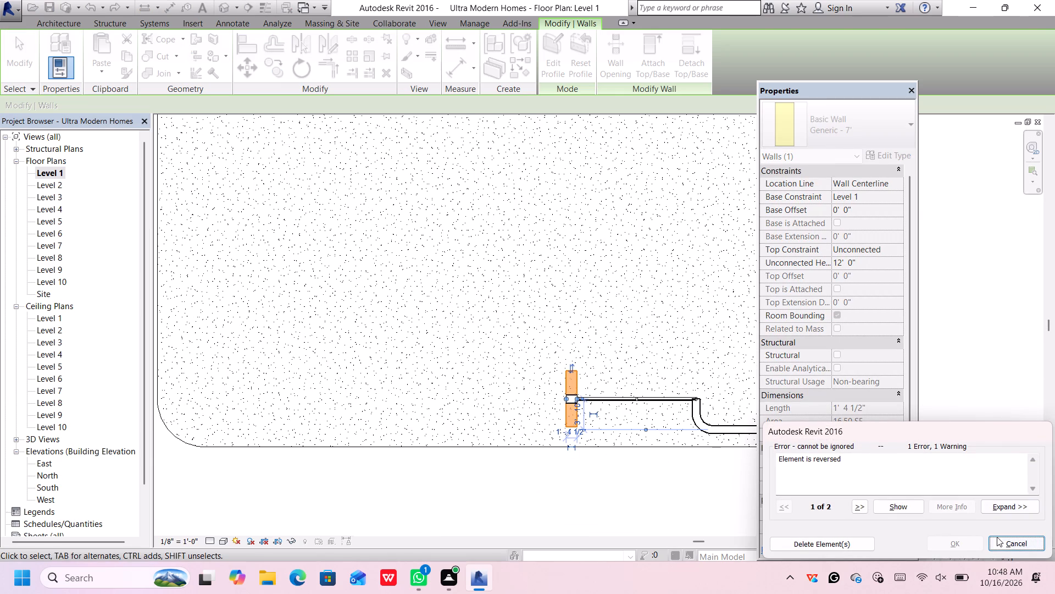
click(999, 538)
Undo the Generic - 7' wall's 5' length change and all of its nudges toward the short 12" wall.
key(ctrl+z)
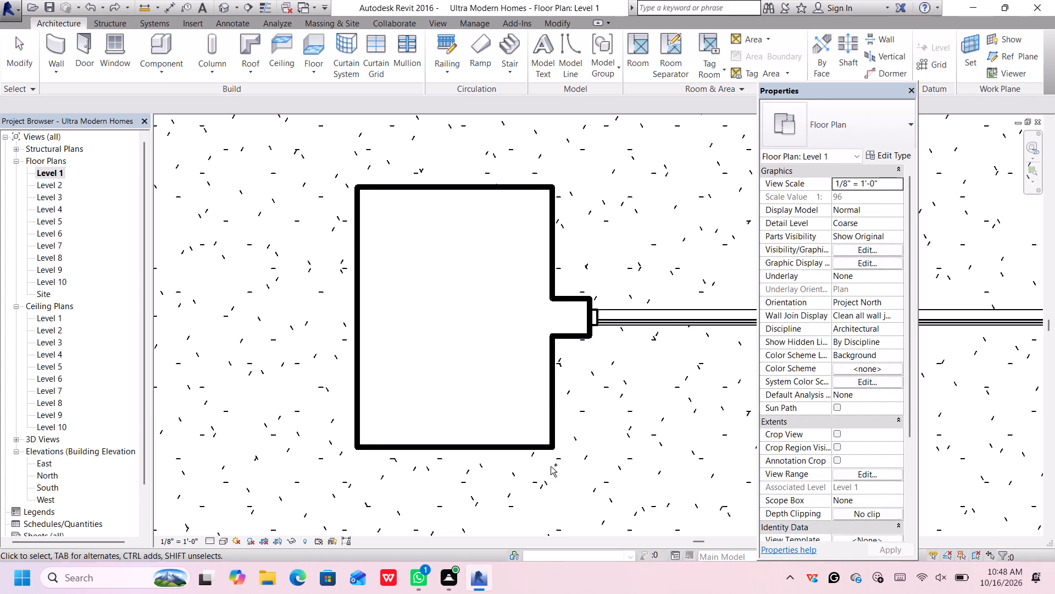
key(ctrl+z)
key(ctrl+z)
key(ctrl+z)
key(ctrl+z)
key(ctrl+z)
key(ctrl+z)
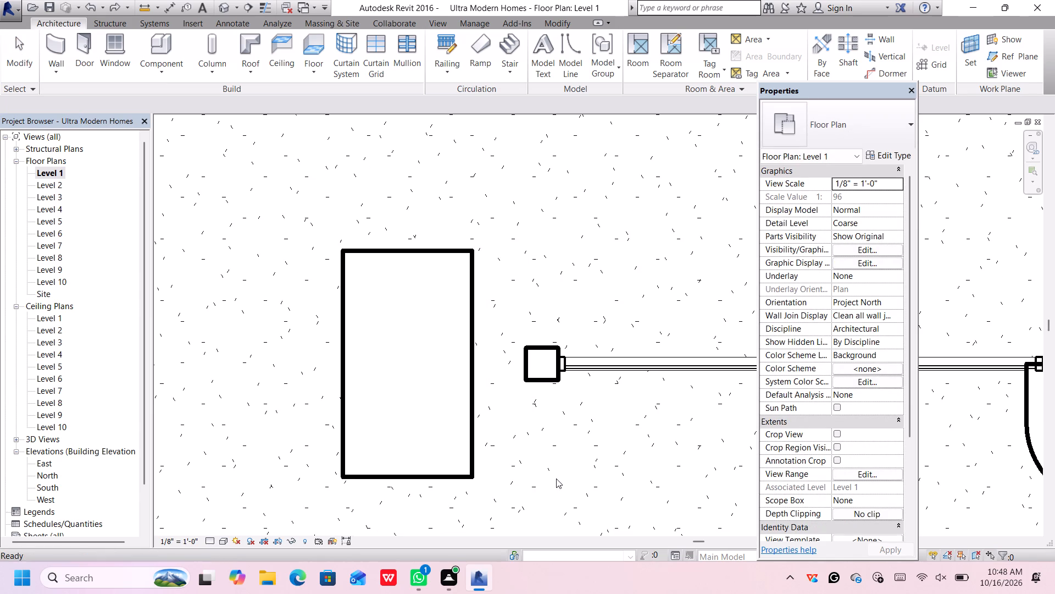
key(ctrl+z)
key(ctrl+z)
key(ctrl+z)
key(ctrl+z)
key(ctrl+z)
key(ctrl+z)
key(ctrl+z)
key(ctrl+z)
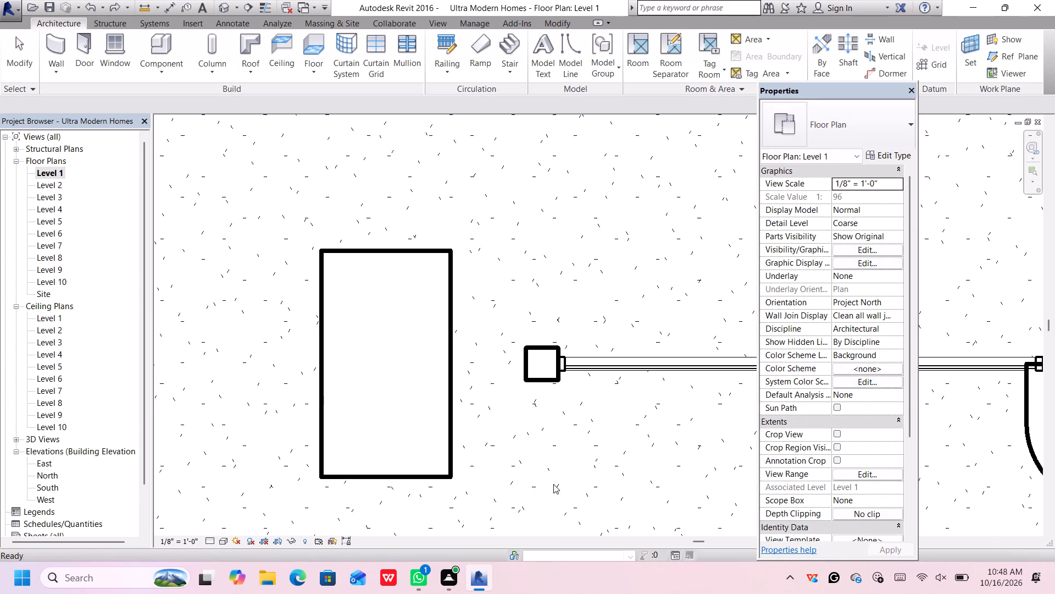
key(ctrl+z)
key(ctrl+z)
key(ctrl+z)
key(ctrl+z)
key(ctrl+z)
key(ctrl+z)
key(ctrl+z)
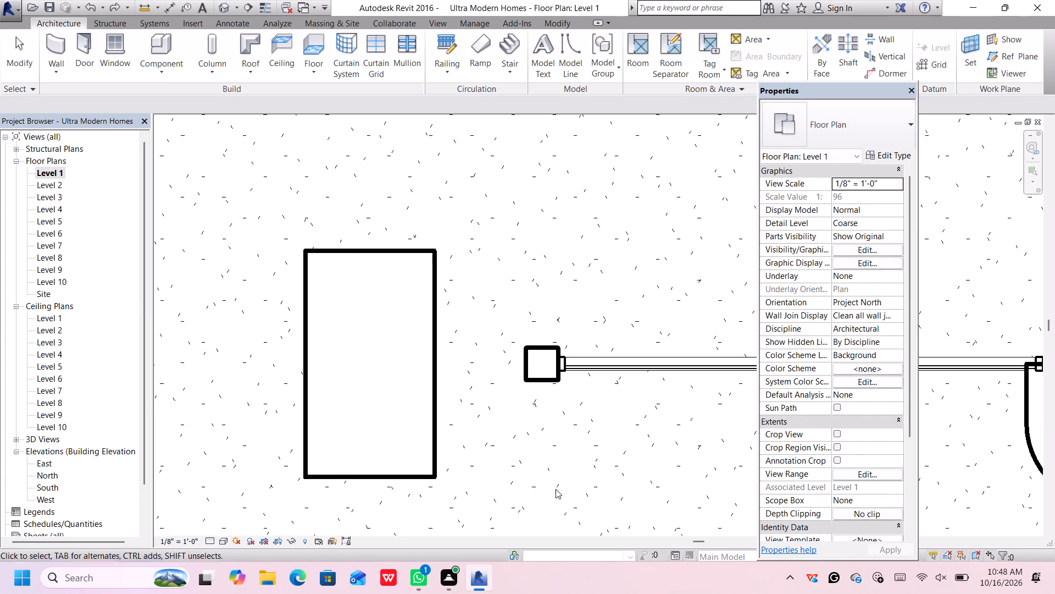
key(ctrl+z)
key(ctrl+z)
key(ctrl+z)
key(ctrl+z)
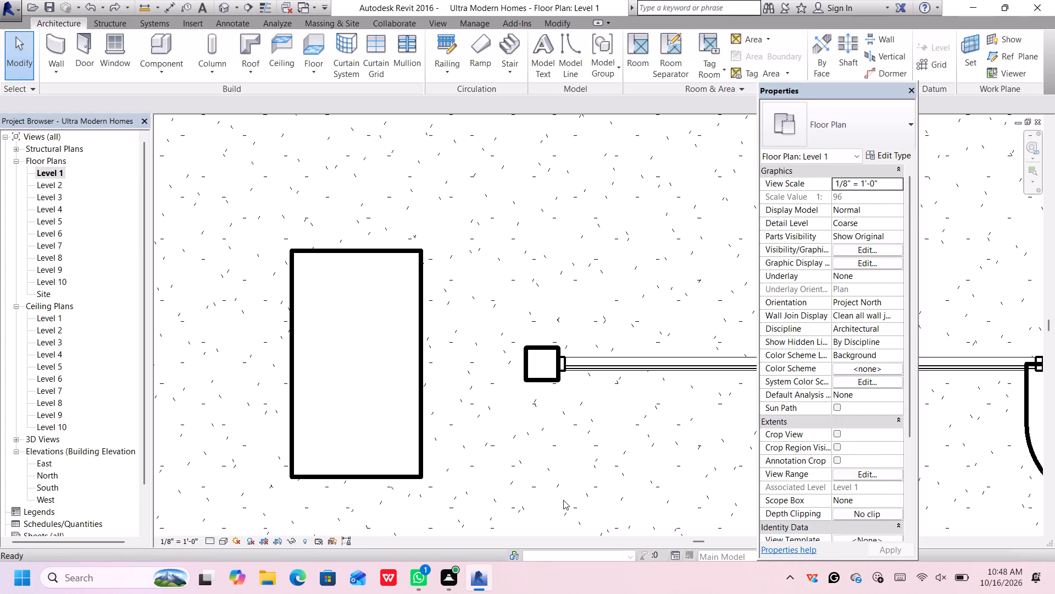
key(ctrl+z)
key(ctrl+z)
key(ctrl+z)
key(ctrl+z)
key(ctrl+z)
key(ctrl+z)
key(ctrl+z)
Undo the 4' wall's placement and the earlier profile and wall edits, back to the longer 12" wall beside the storefront without any 7' thick wall.
key(ctrl+z)
key(ctrl+z)
key(ctrl+z)
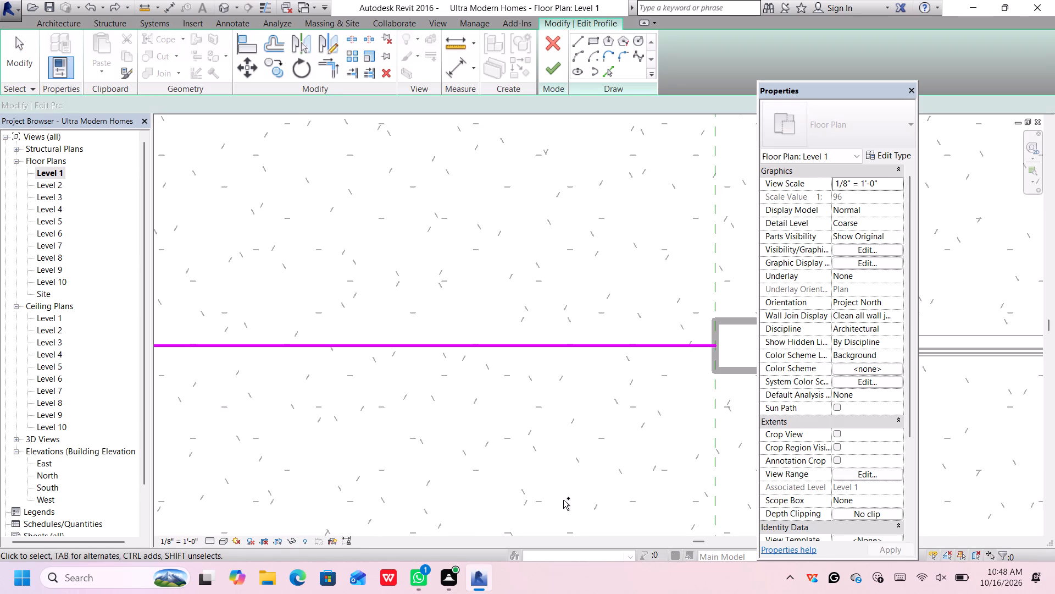
ctrl+scroll(563, 500, down, 5)
key(ctrl+z)
key(ctrl+z)
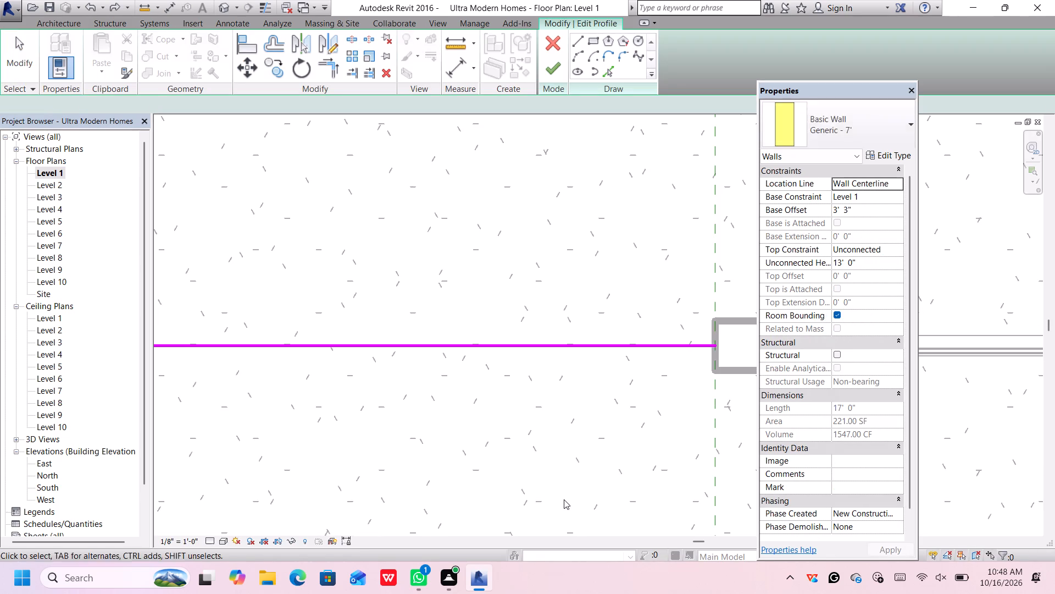
key(ctrl+z)
key(ctrl+z)
key(ctrl+z)
key(ctrl+z)
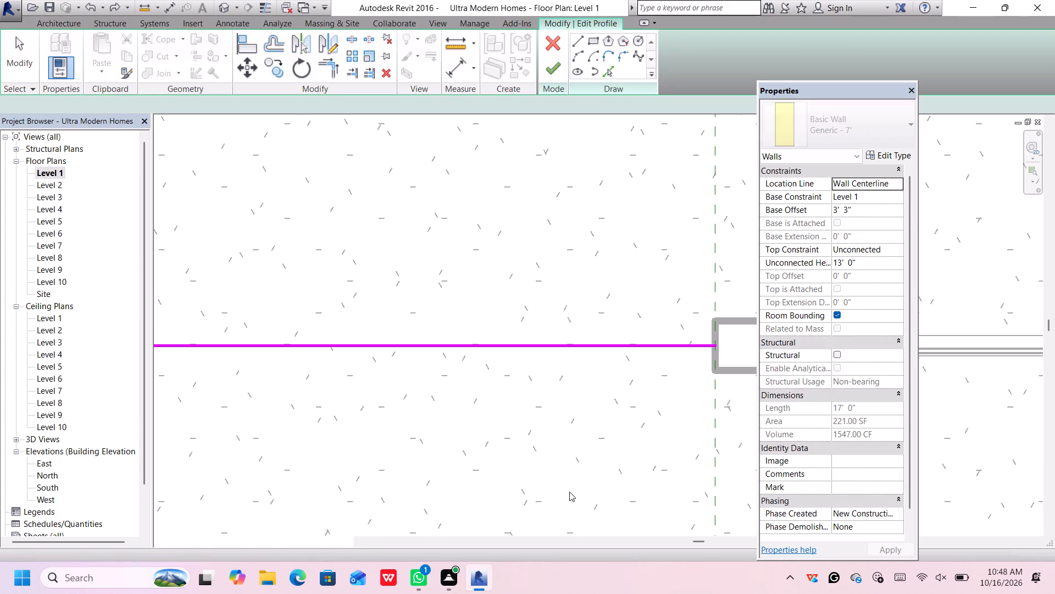
key(ctrl+z)
key(ctrl+z)
key(ctrl+z)
key(ctrl+z)
key(ctrl+z)
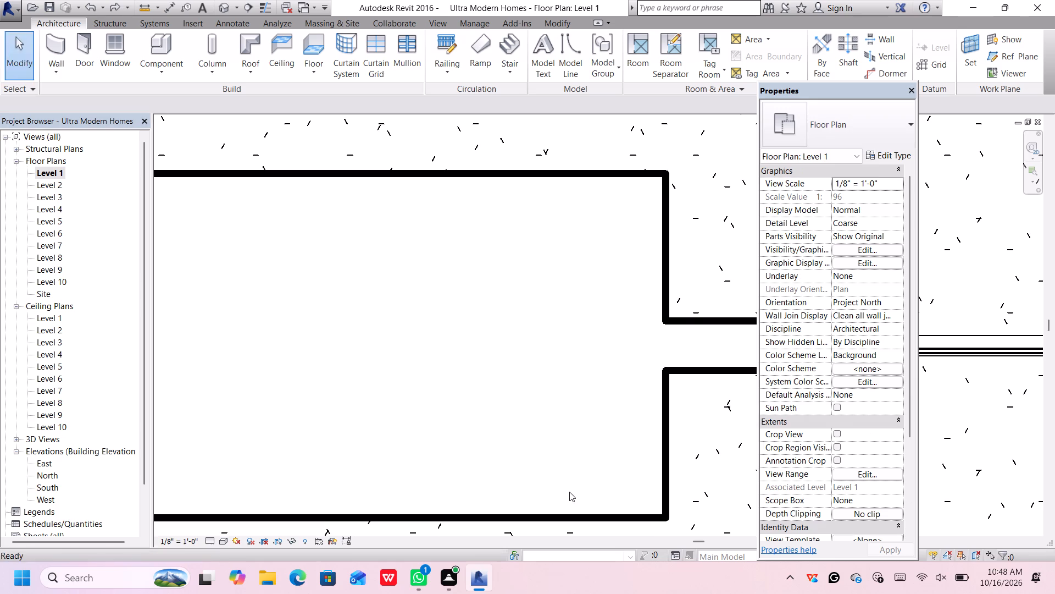
key(ctrl+z)
key(ctrl+z)
key(ctrl+z)
ctrl+scroll(569, 492, down, 6)
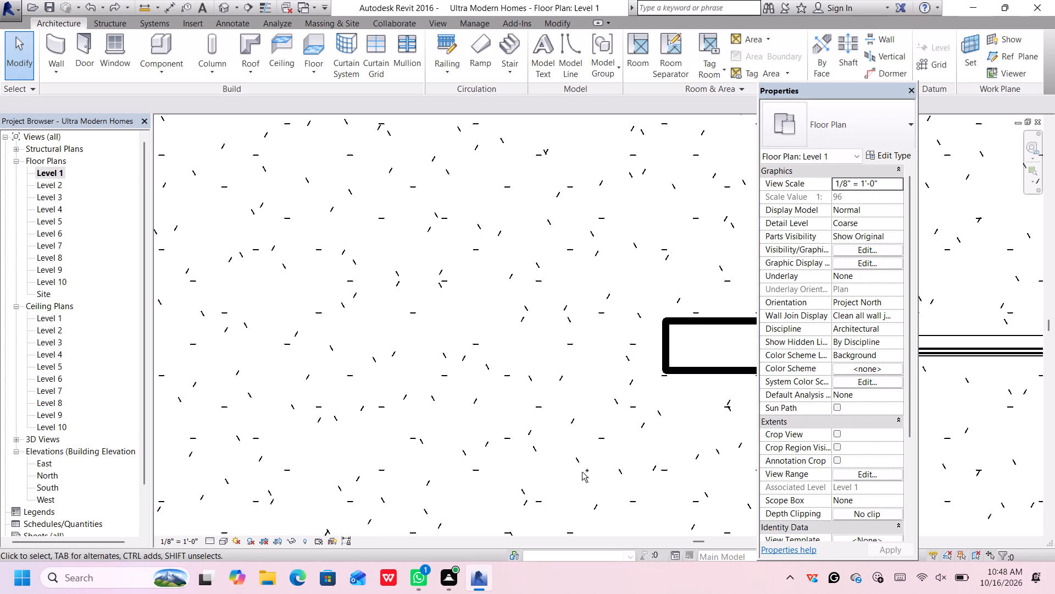
key(ctrl+z)
key(ctrl+z)
ctrl+scroll(583, 472, down, 5)
scroll(608, 430, down, 2)
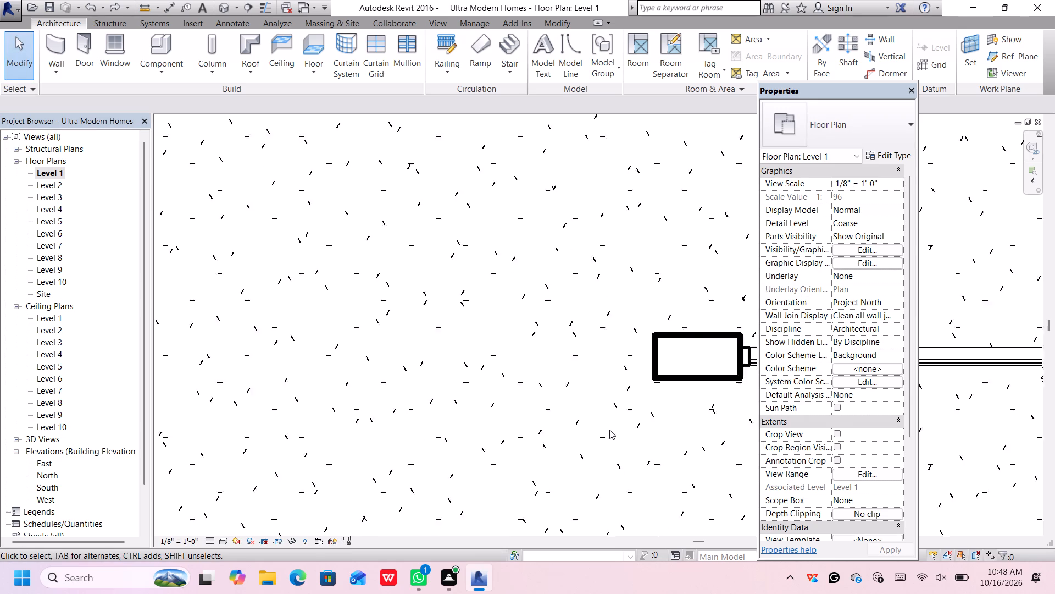
scroll(609, 430, down, 9)
key(ctrl+z)
key(ctrl+z)
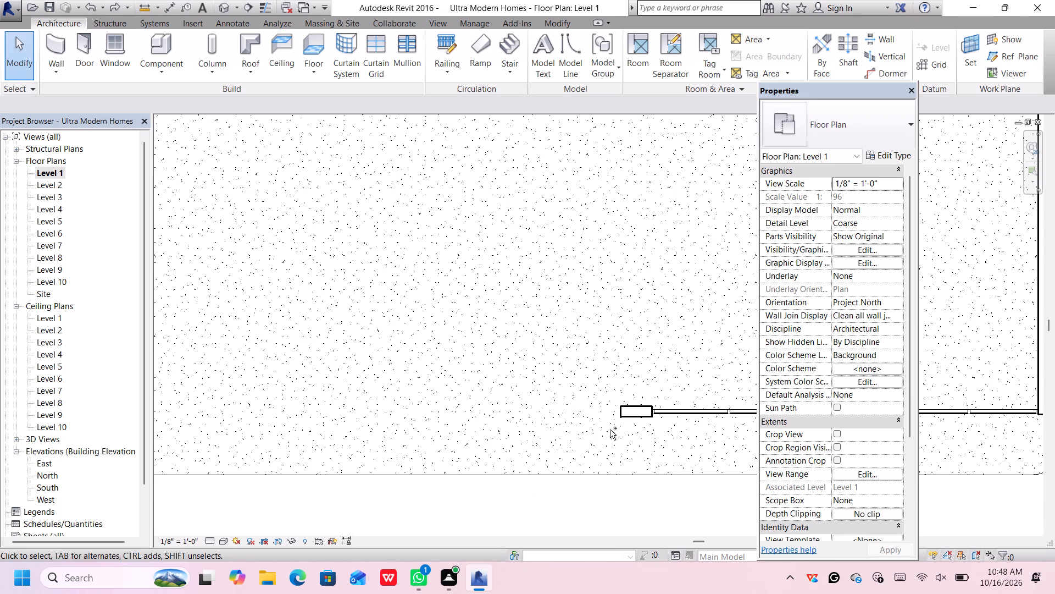
key(ctrl+z)
Nudge the Storefront 2 curtain wall between the short wall and the curved wall until its overshooting end aligns with the curved wall's outer face.
ctrl+scroll(616, 425, down, 6)
scroll(689, 437, down, 5)
scroll(686, 437, up, 1)
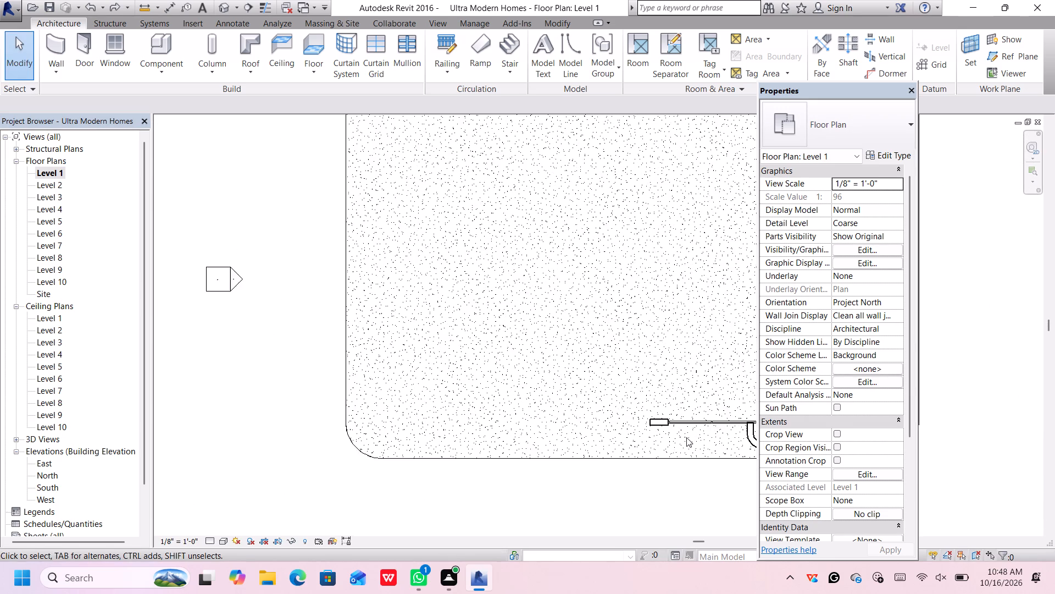
scroll(686, 437, up, 2)
scroll(691, 435, down, 3)
middle_drag(736, 441, 723, 437)
middle_click(718, 436)
middle_drag(707, 432, 680, 429)
middle_click(675, 428)
scroll(700, 401, up, 2)
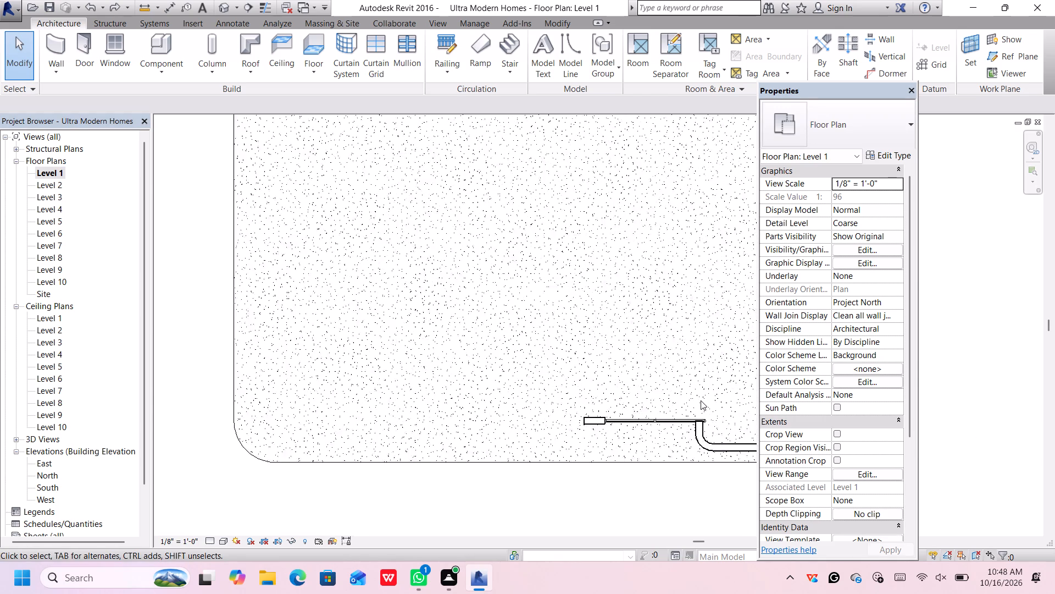
scroll(701, 400, up, 7)
click(681, 431)
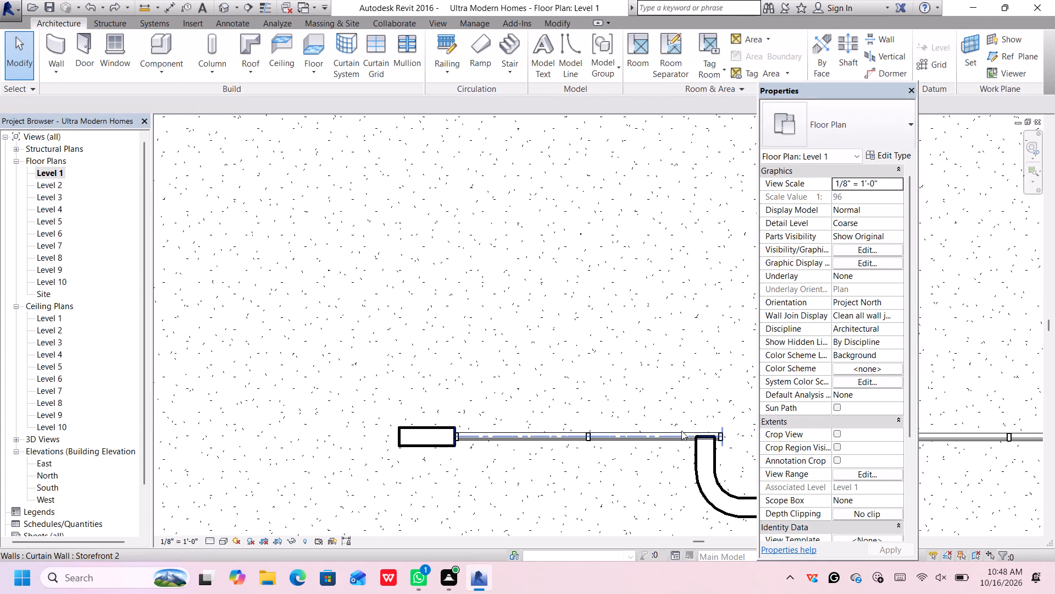
key(Left)
key(Left)
key(Left)
key(Left)
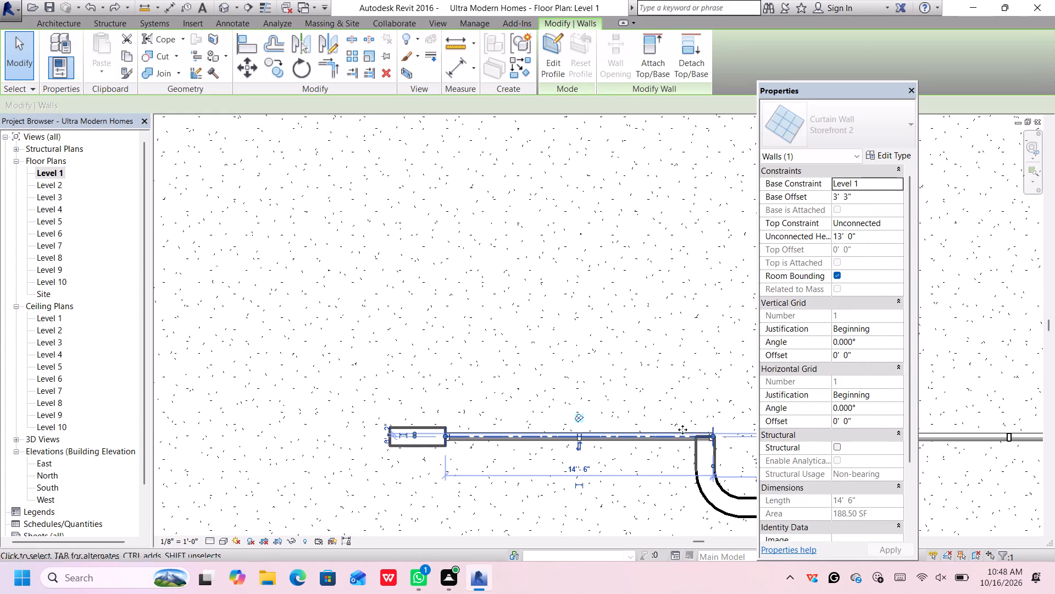
key(Left)
key(Left)
key(Left)
key(Left)
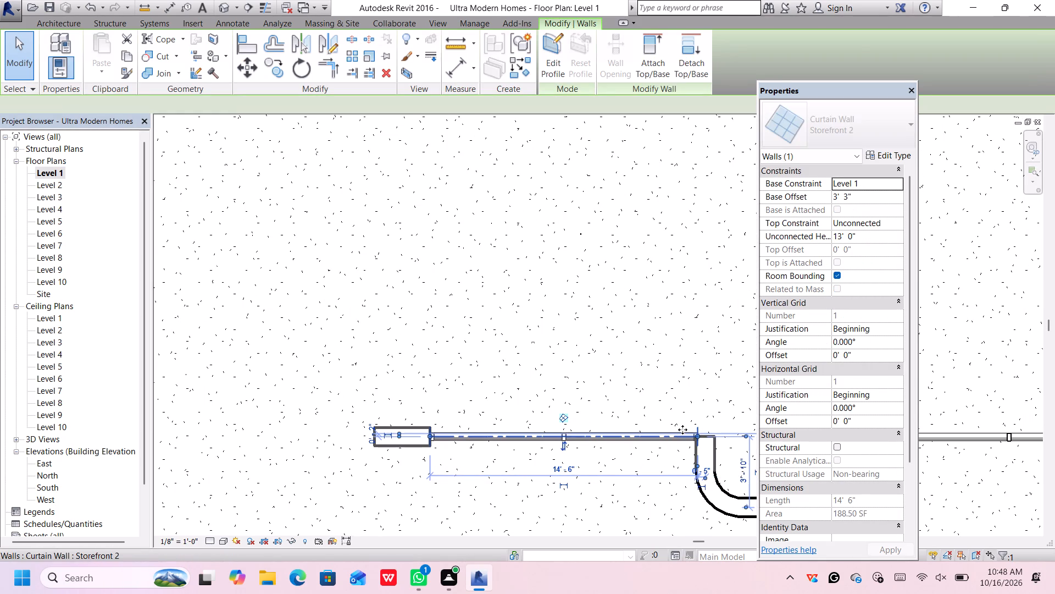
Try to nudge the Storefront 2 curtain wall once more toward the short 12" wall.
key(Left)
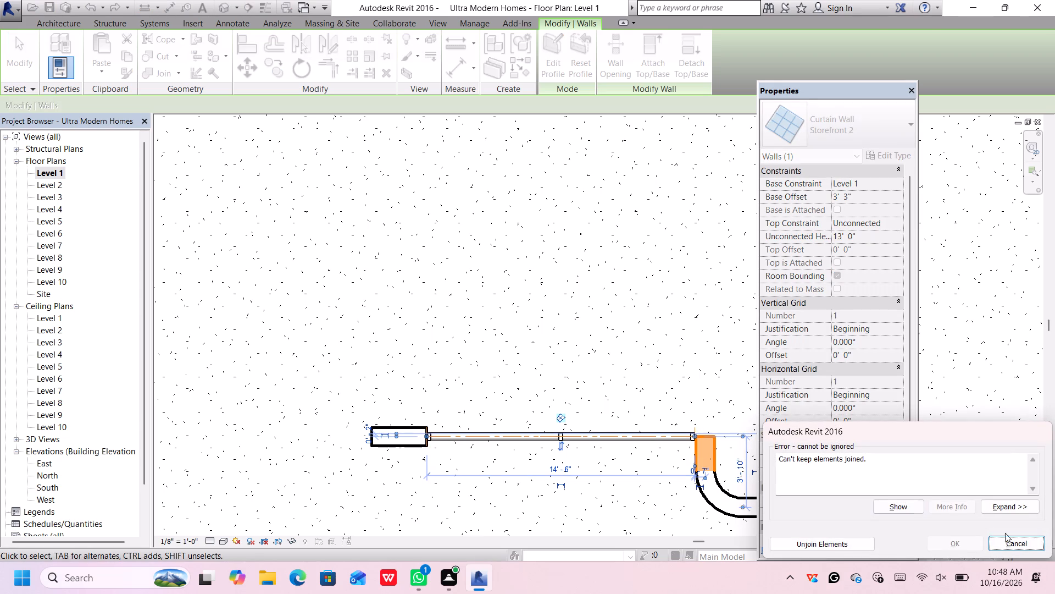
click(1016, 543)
Set the length of the short Generic - 12" wall beside the storefront to 2'.
scroll(391, 439, up, 3)
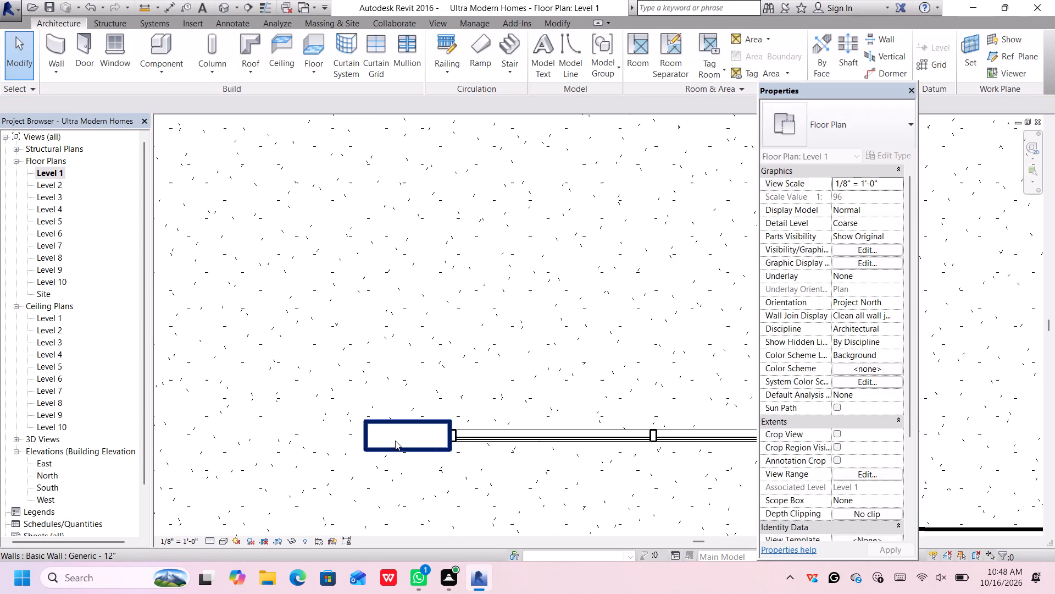
scroll(395, 441, up, 1)
click(394, 447)
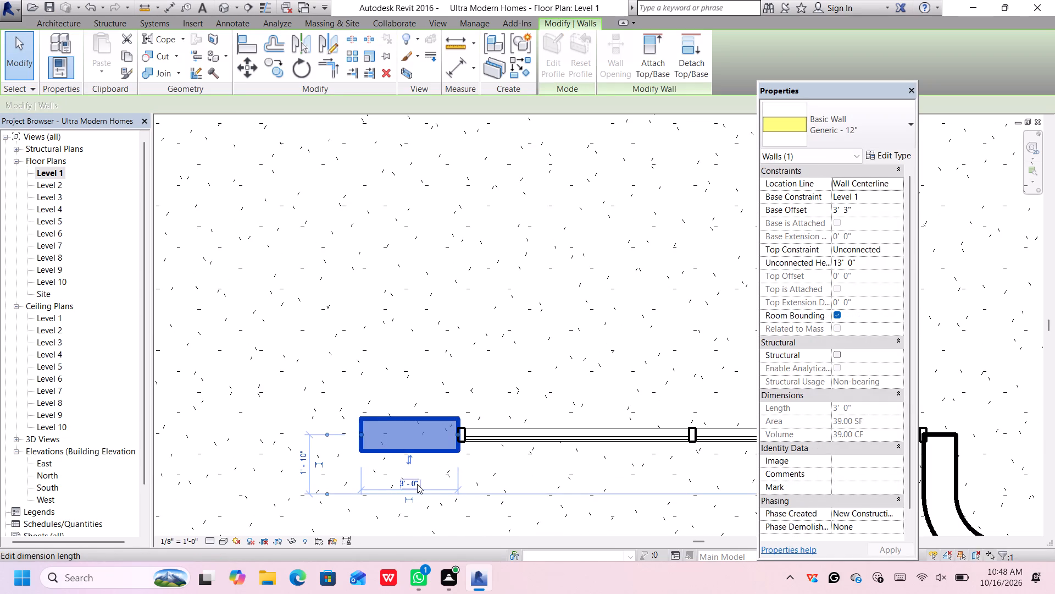
click(417, 484)
scroll(418, 482, down, 5)
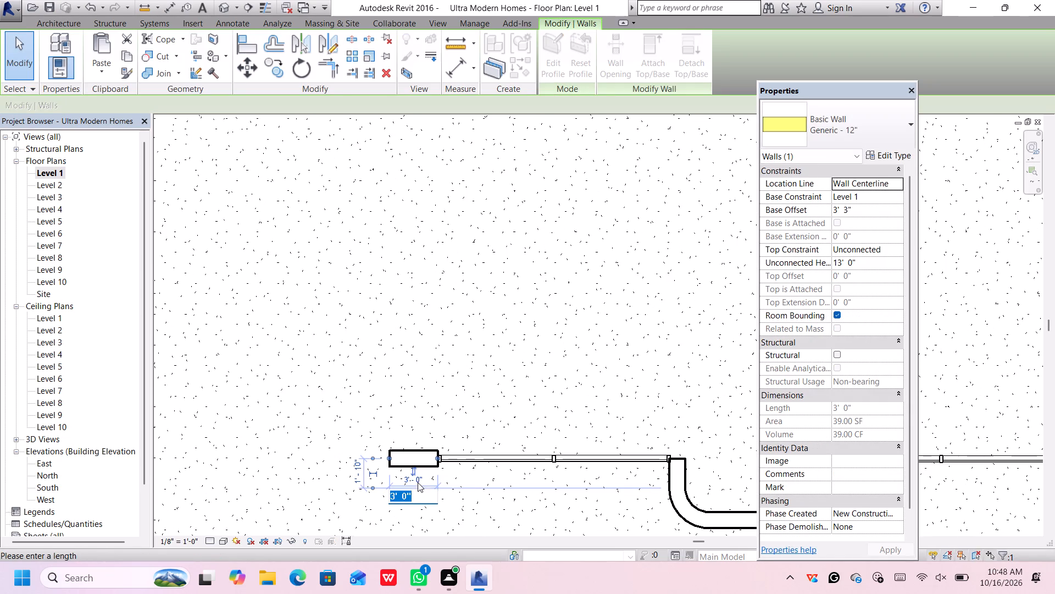
key(2)
key(apostrophe)
key(Return)
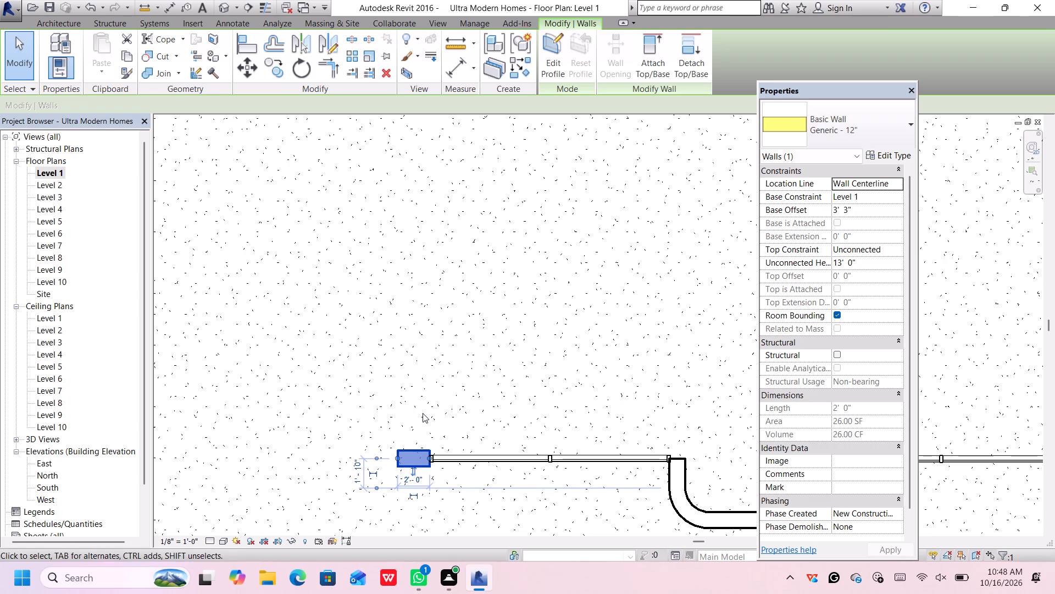
scroll(423, 413, down, 2)
middle_drag(424, 413, 473, 417)
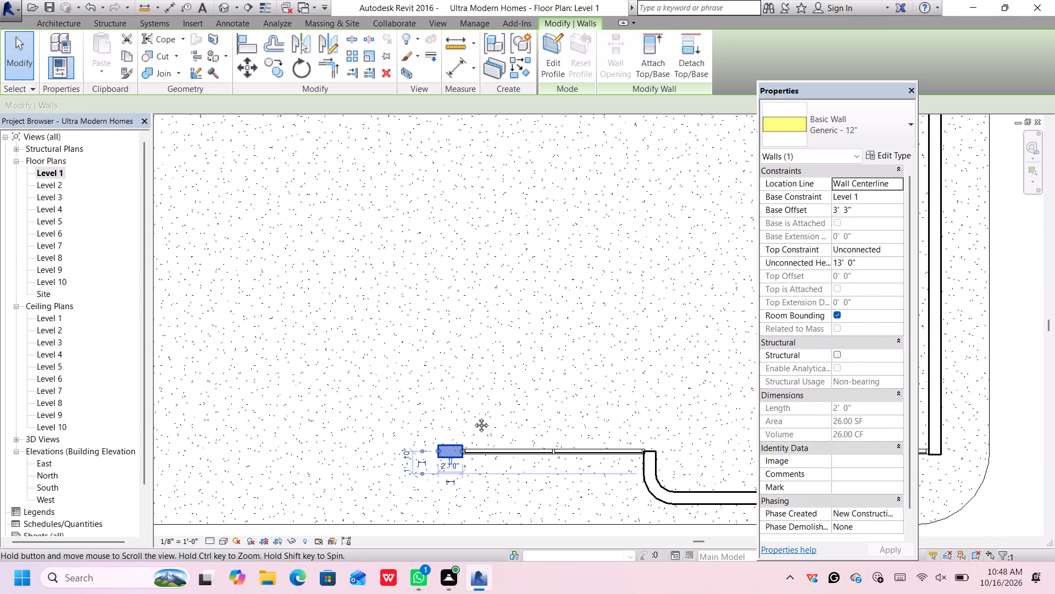
middle_drag(473, 417, 489, 410)
scroll(488, 409, down, 4)
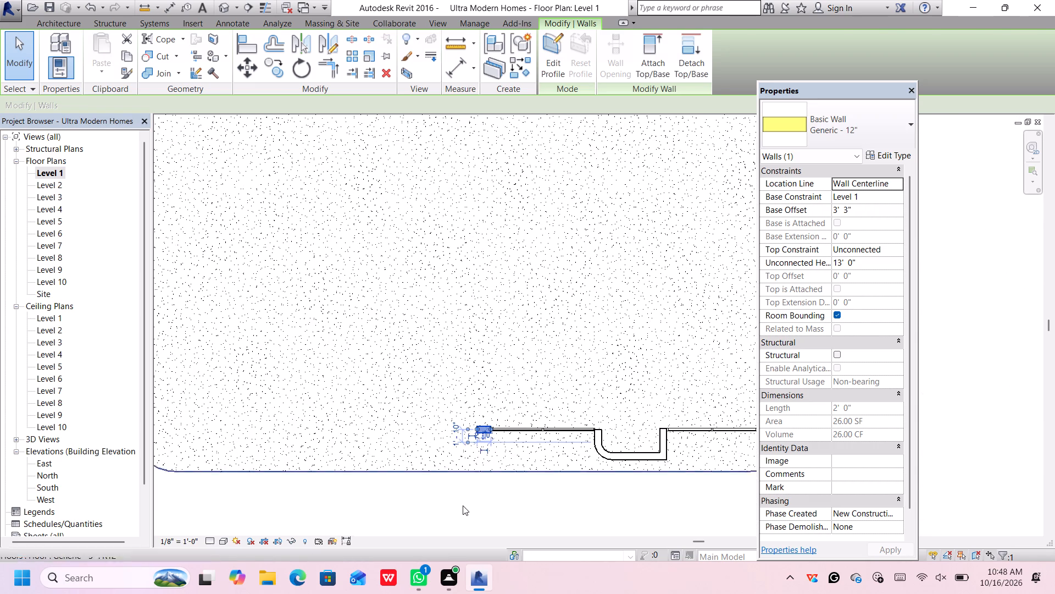
click(462, 506)
Draw a 4' long Generic - 7' wall outward from the free end of the short 12" wall, in line with the storefront.
scroll(458, 442, up, 2)
middle_drag(462, 442, 501, 470)
middle_click(501, 470)
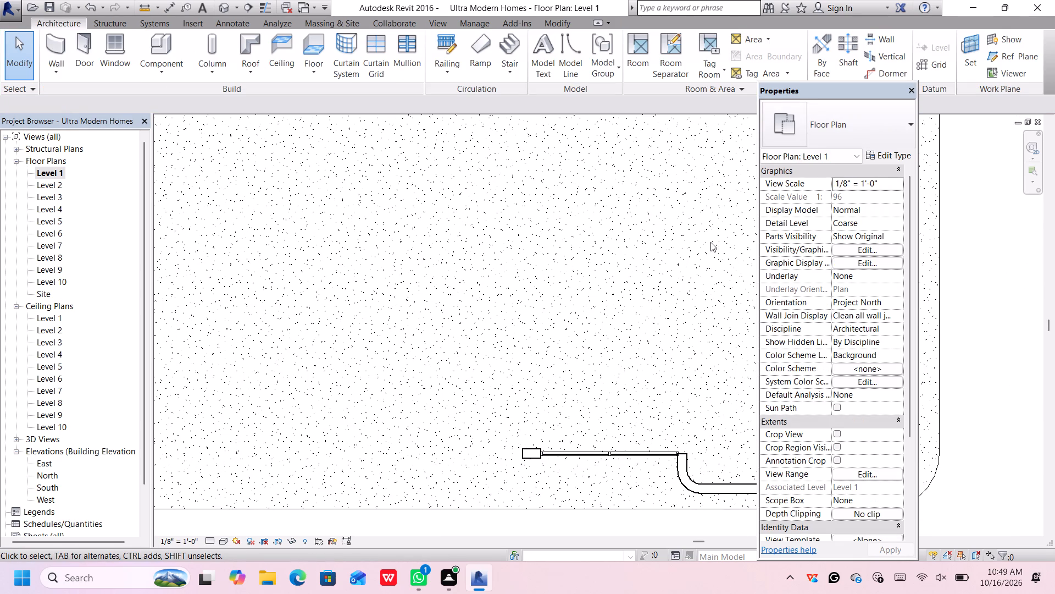
click(60, 42)
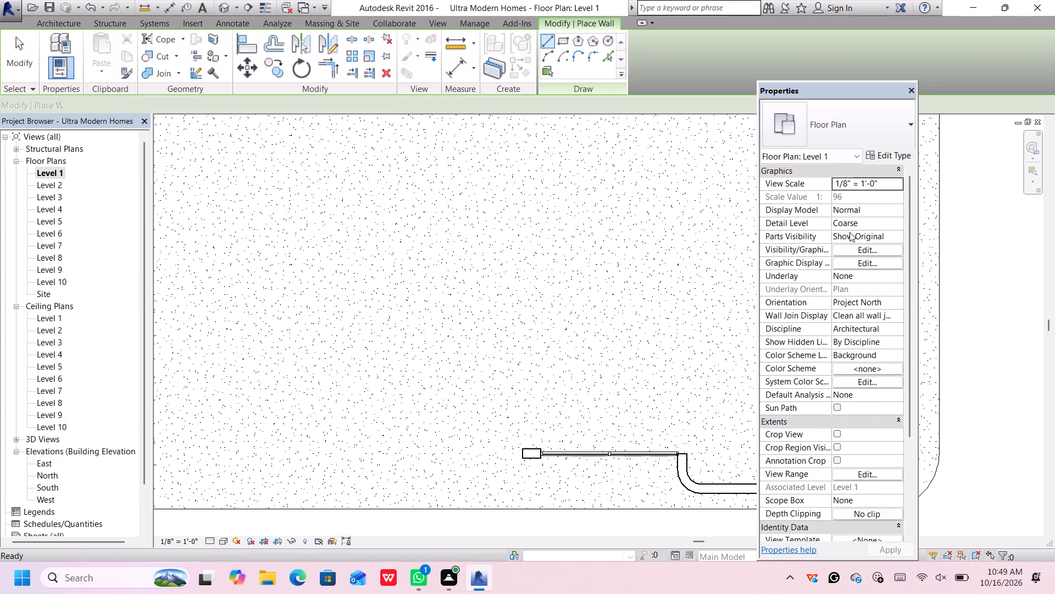
click(878, 130)
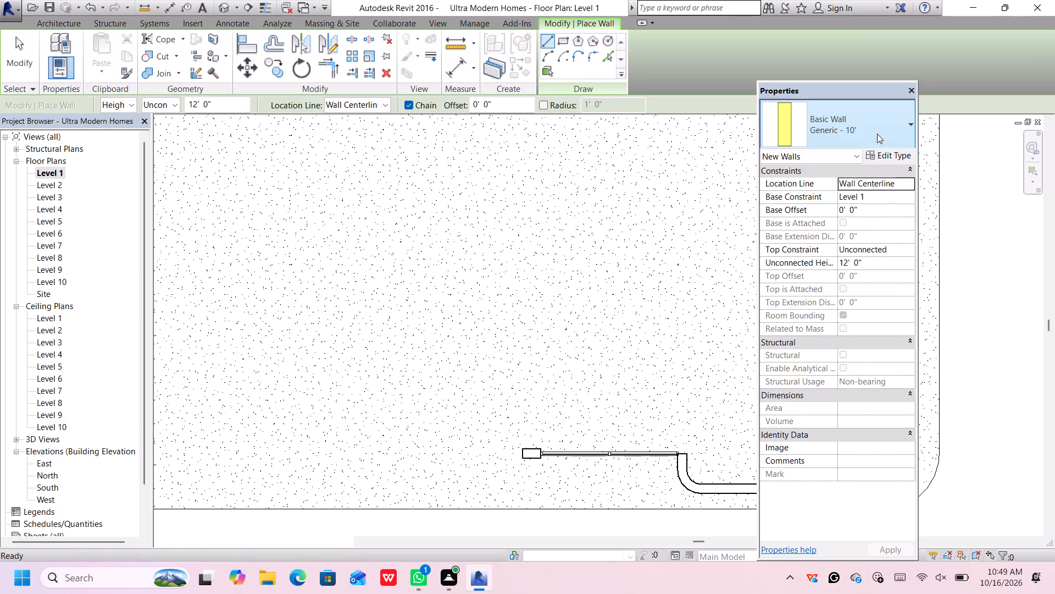
scroll(869, 190, up, 6)
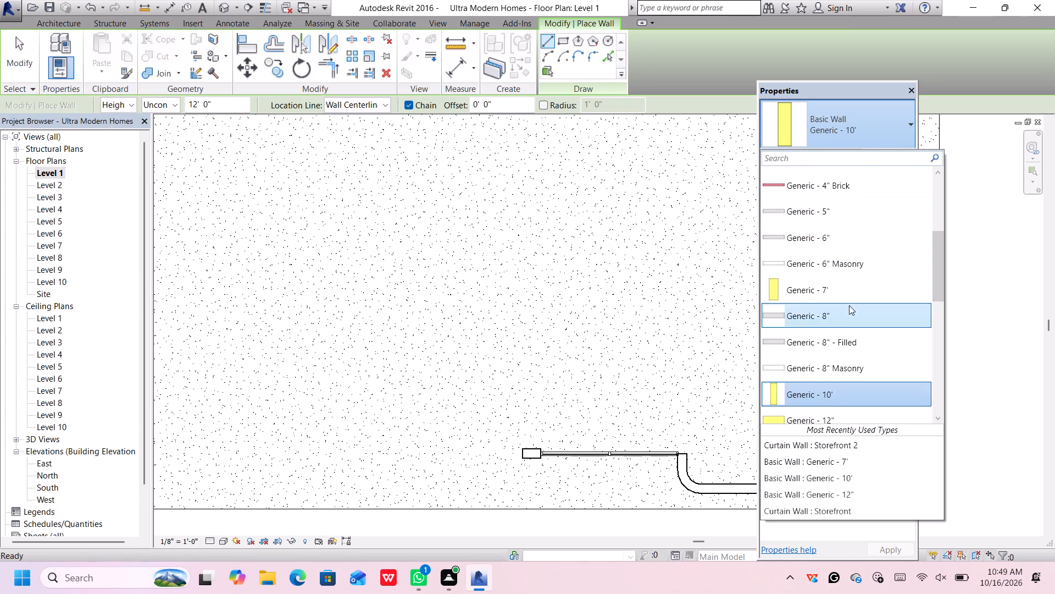
click(852, 288)
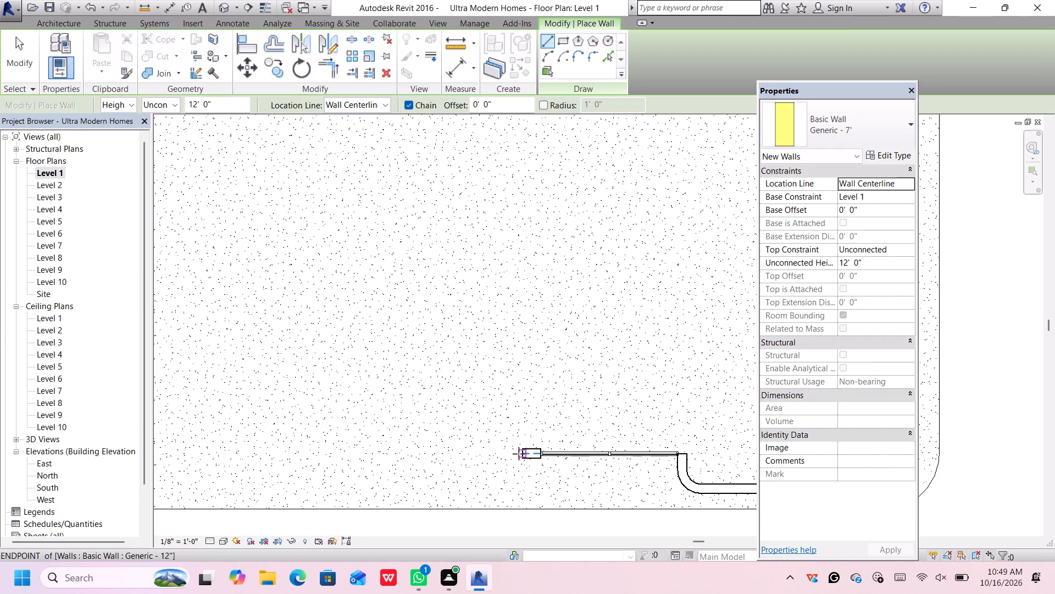
click(520, 452)
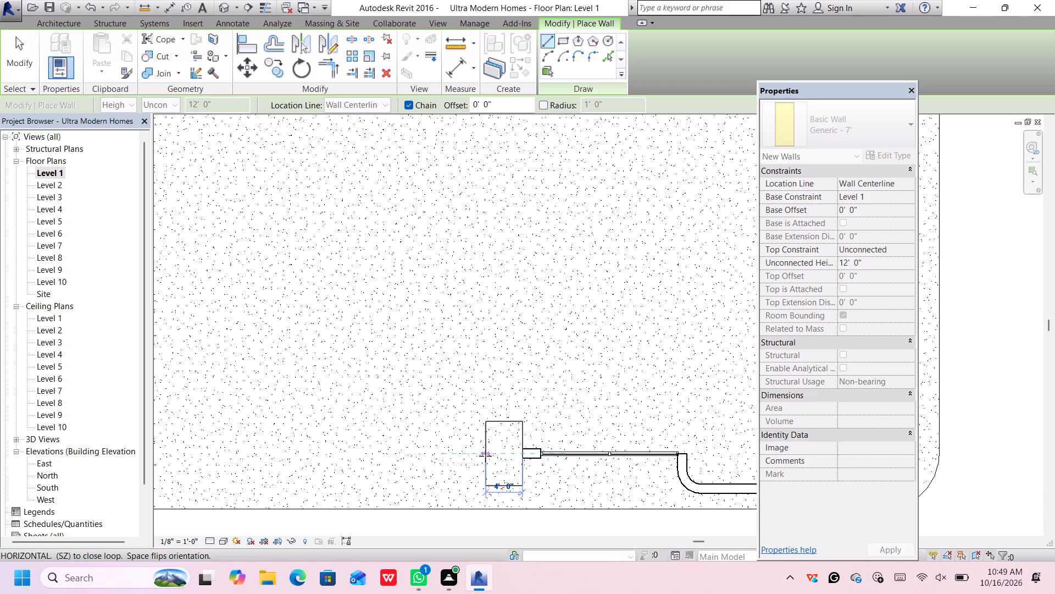
click(485, 456)
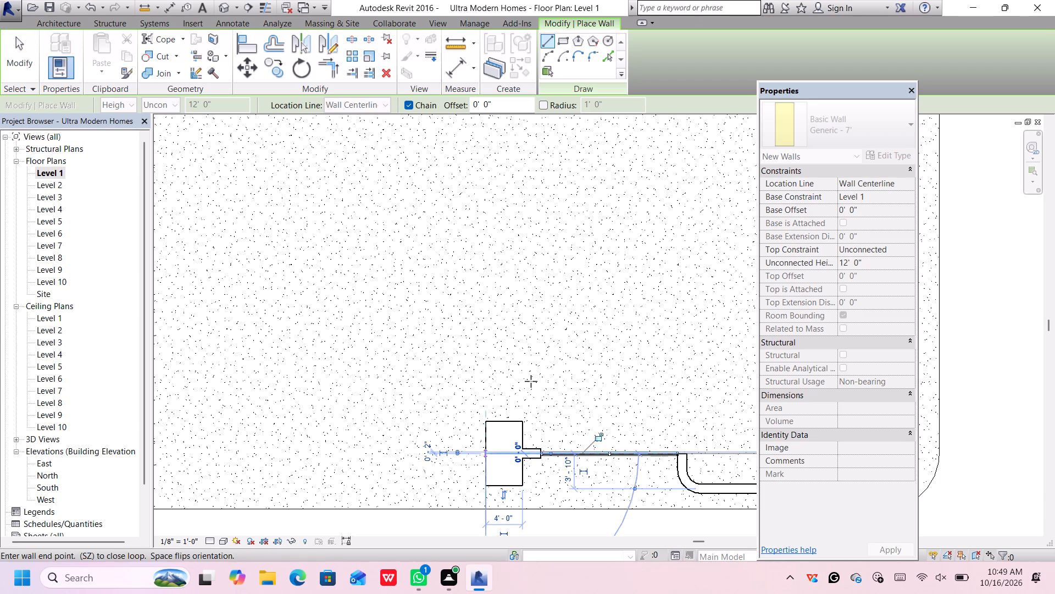
scroll(531, 381, down, 4)
key(Escape)
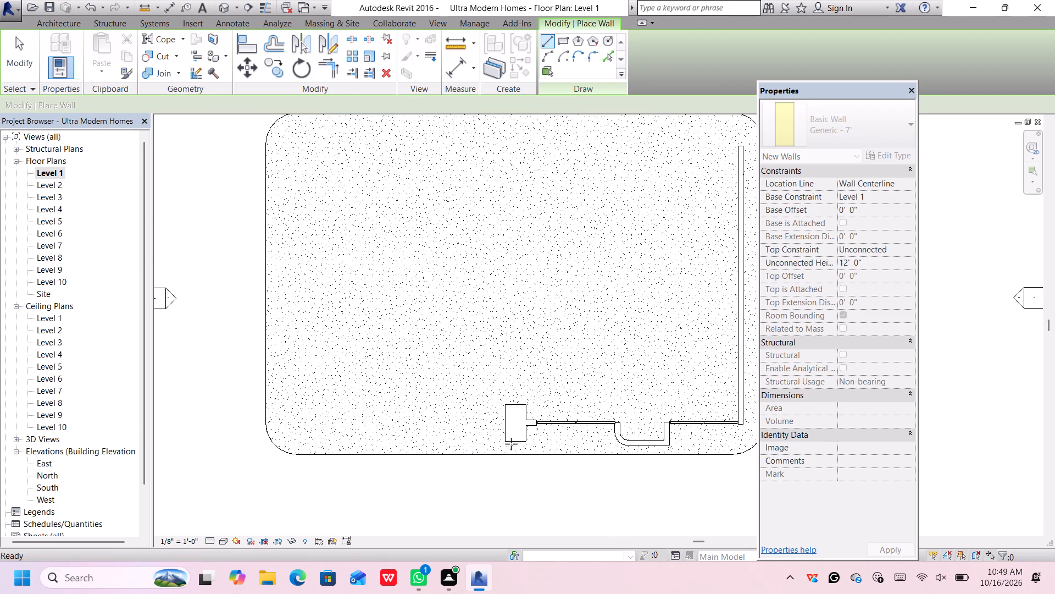
Examine the new Generic - 7' wall beside the storefront in the 3D view.
scroll(511, 444, down, 5)
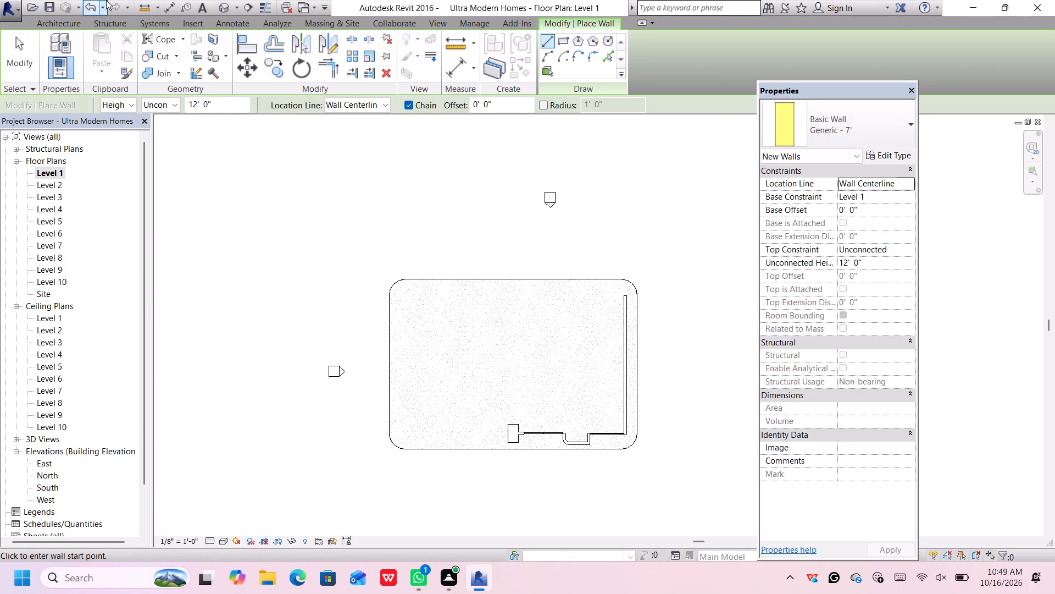
click(223, 5)
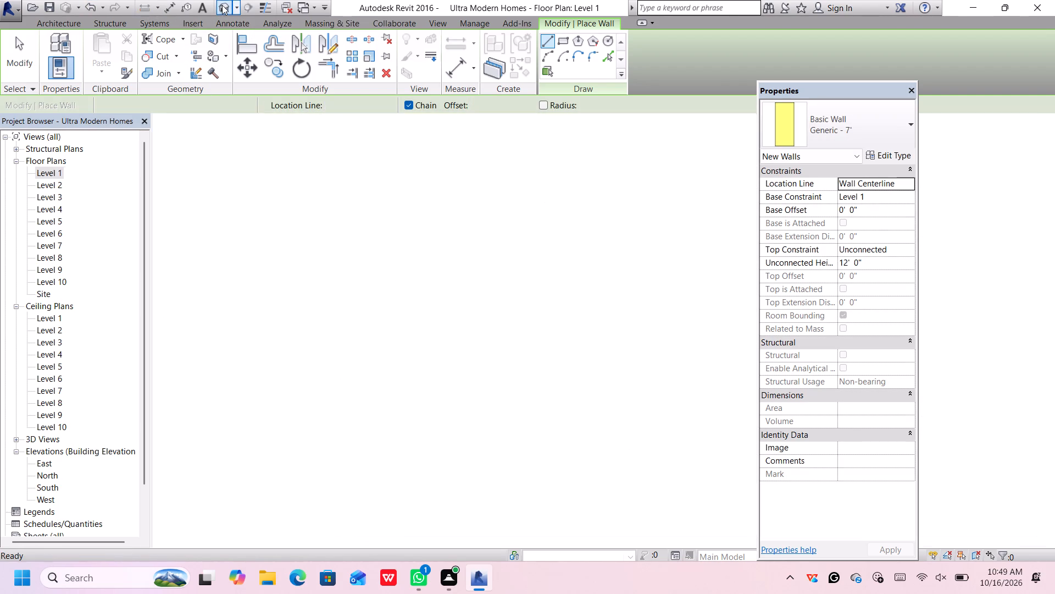
scroll(285, 291, down, 3)
scroll(343, 421, up, 1)
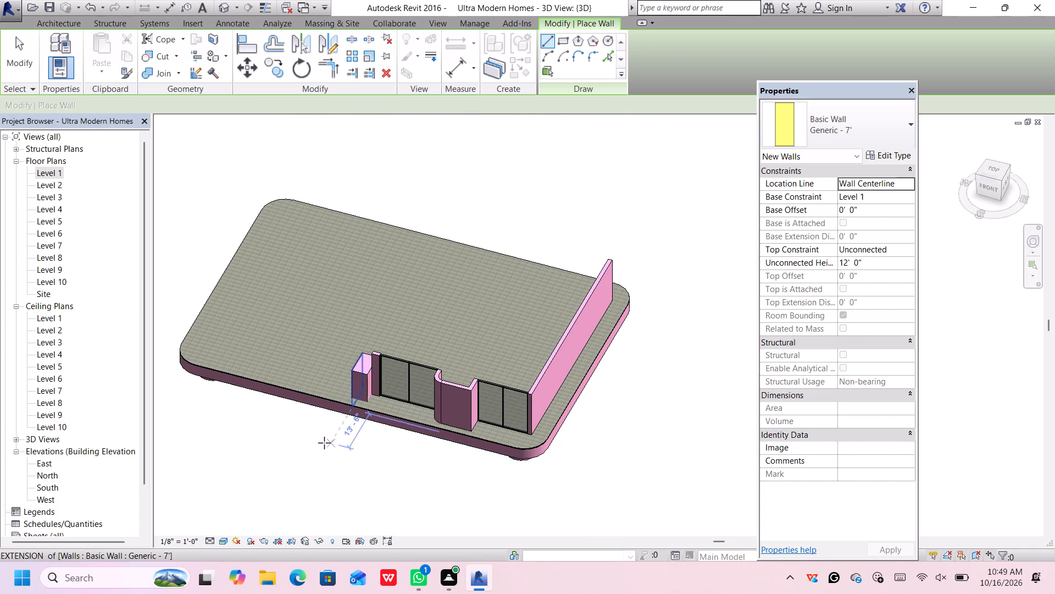
shift+middle_drag(321, 439, 424, 379)
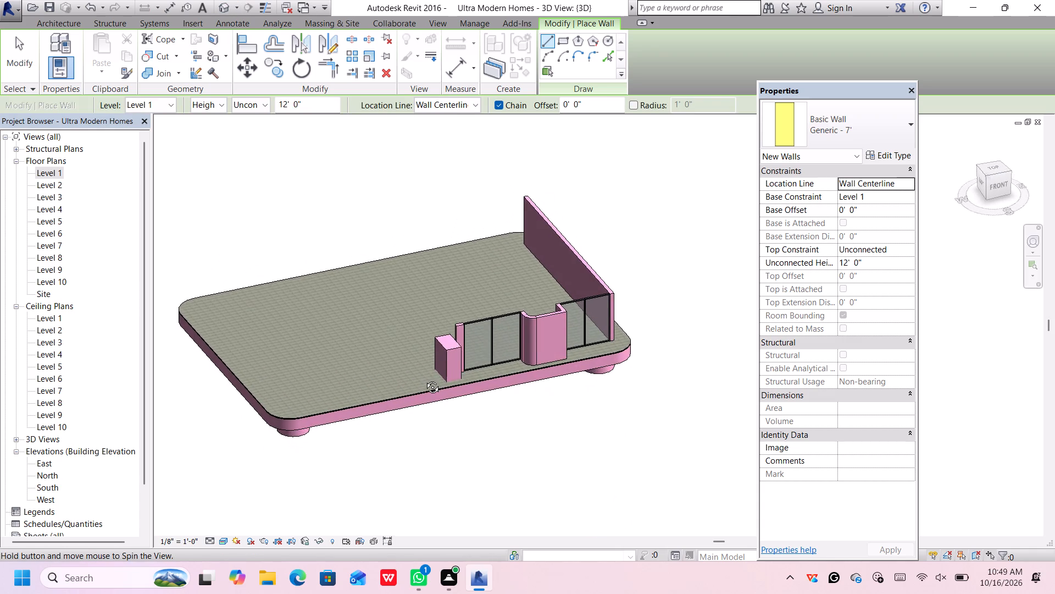
shift+middle_drag(424, 379, 423, 379)
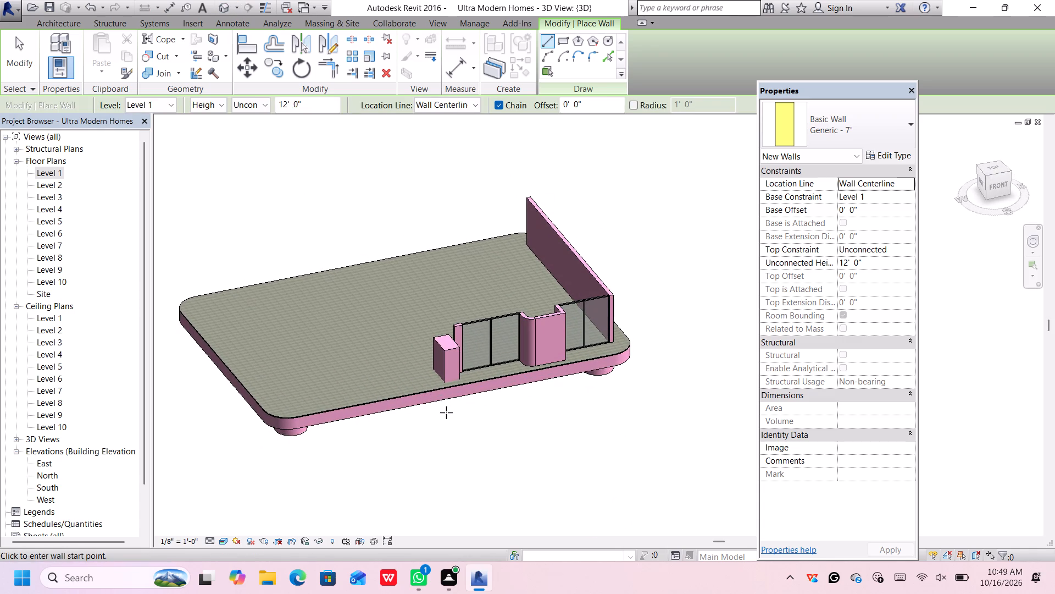
key(space)
scroll(456, 437, up, 1)
key(Escape)
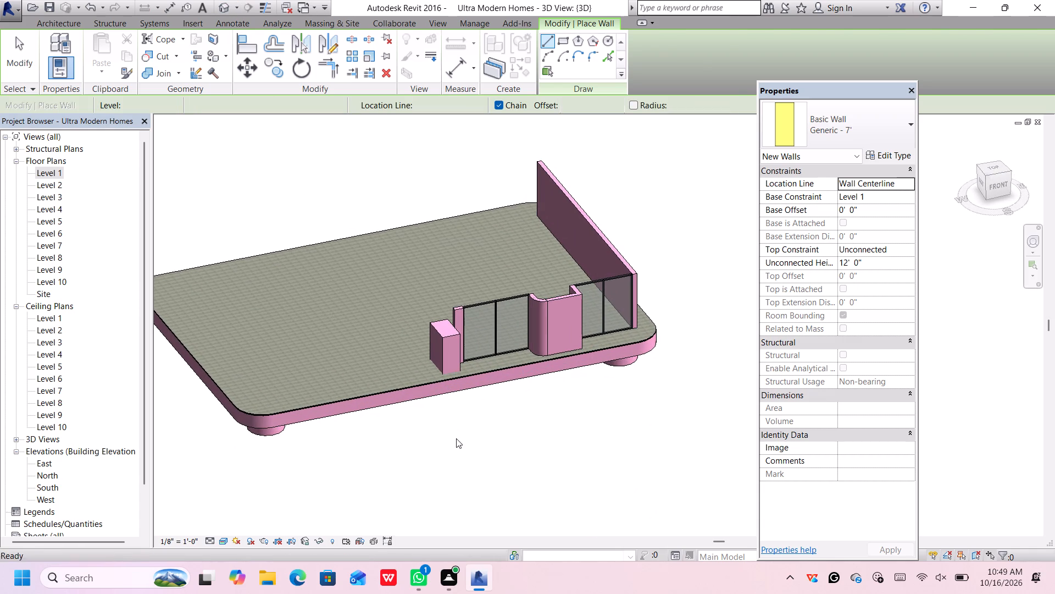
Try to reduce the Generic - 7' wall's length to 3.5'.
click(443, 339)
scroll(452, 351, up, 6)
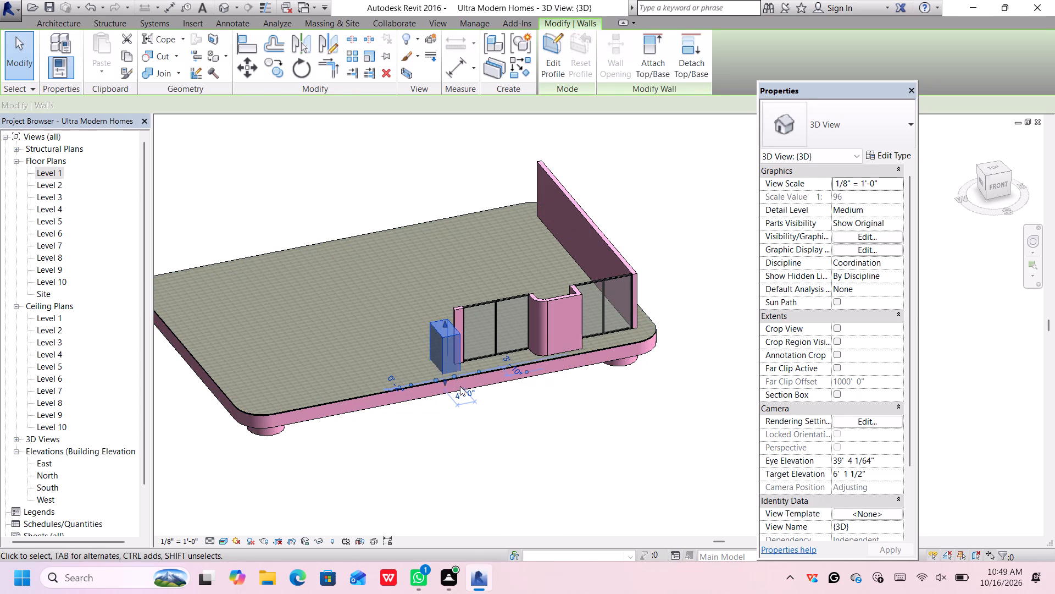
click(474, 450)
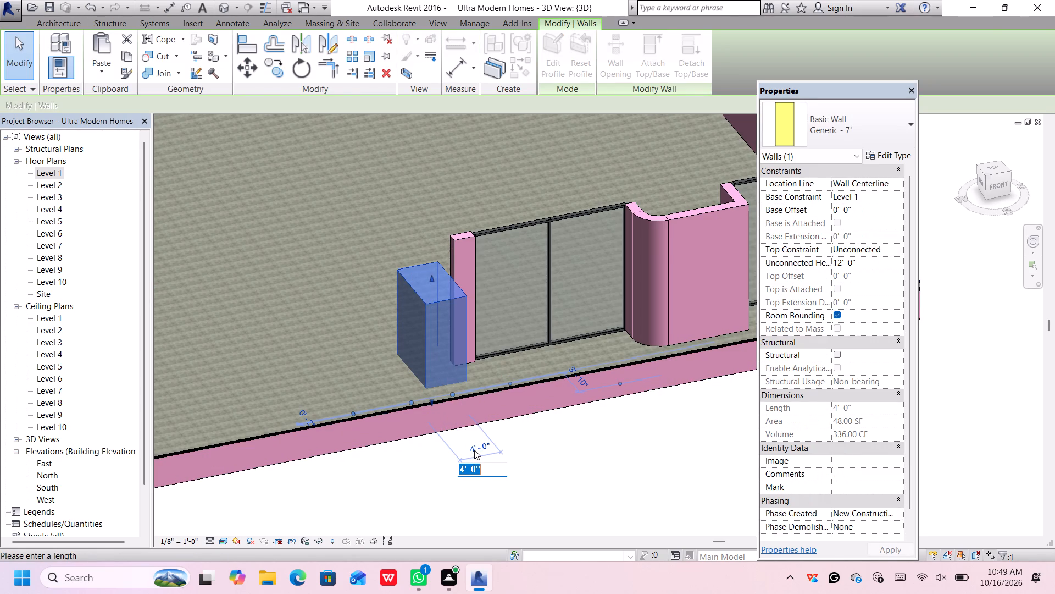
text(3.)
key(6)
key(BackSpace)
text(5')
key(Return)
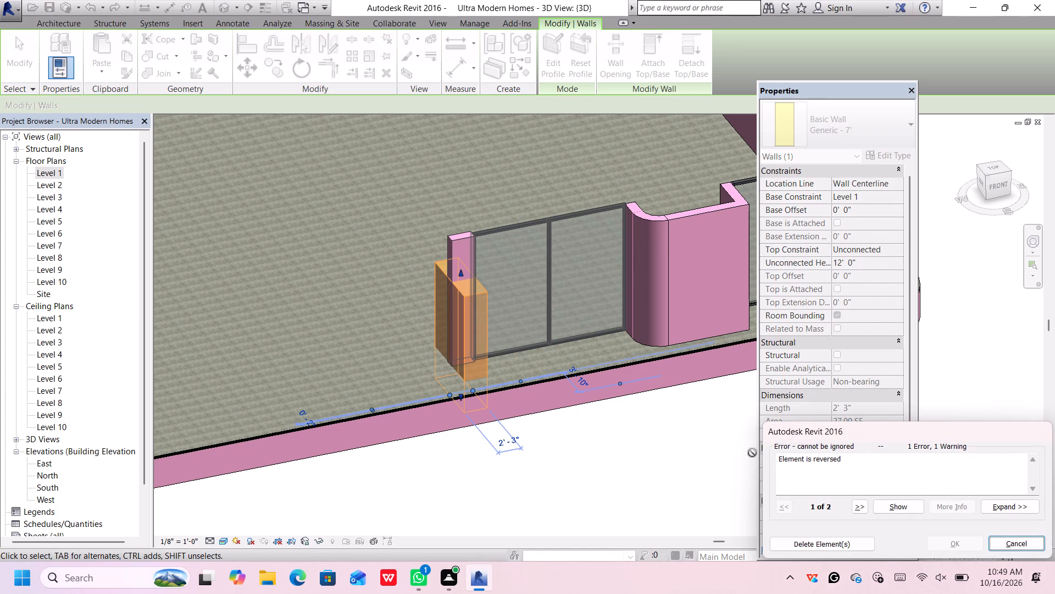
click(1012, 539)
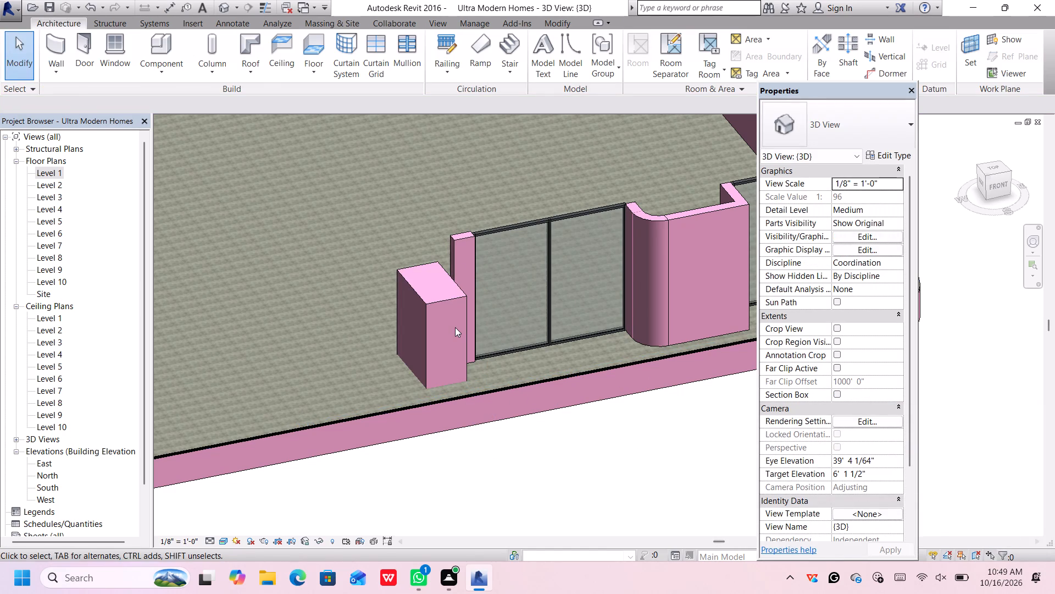
Set the unconnected height of the Generic - 7' wall to 13'.
scroll(456, 327, down, 4)
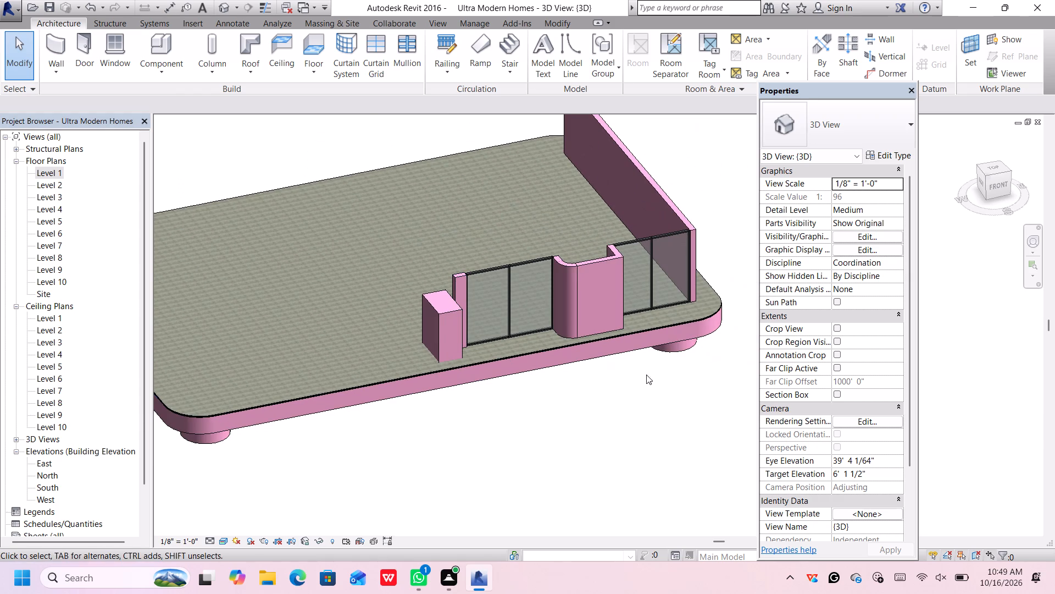
click(1001, 184)
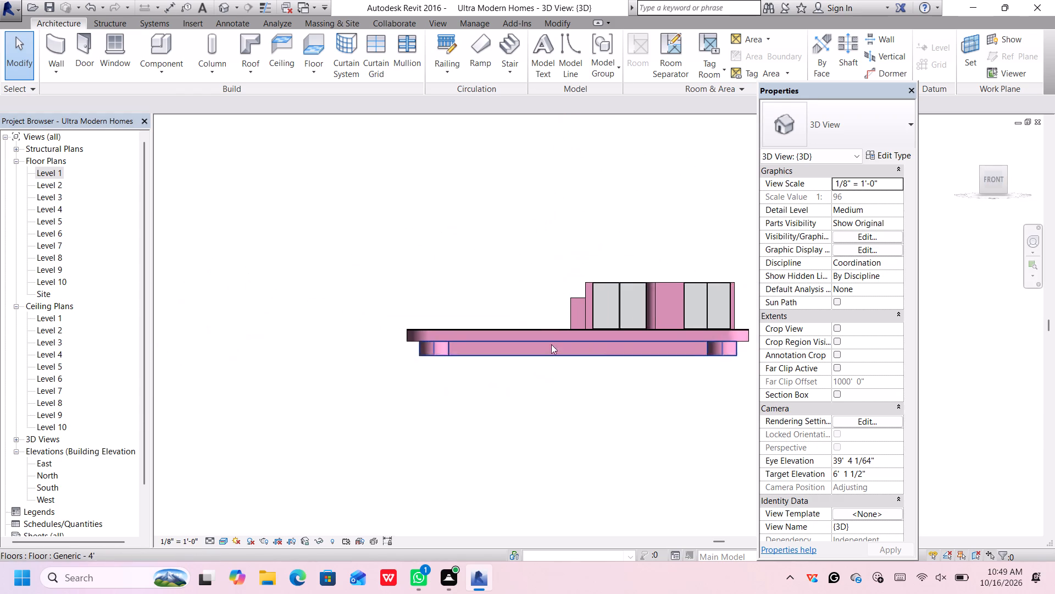
middle_drag(605, 437, 564, 425)
middle_click(564, 425)
middle_click(563, 424)
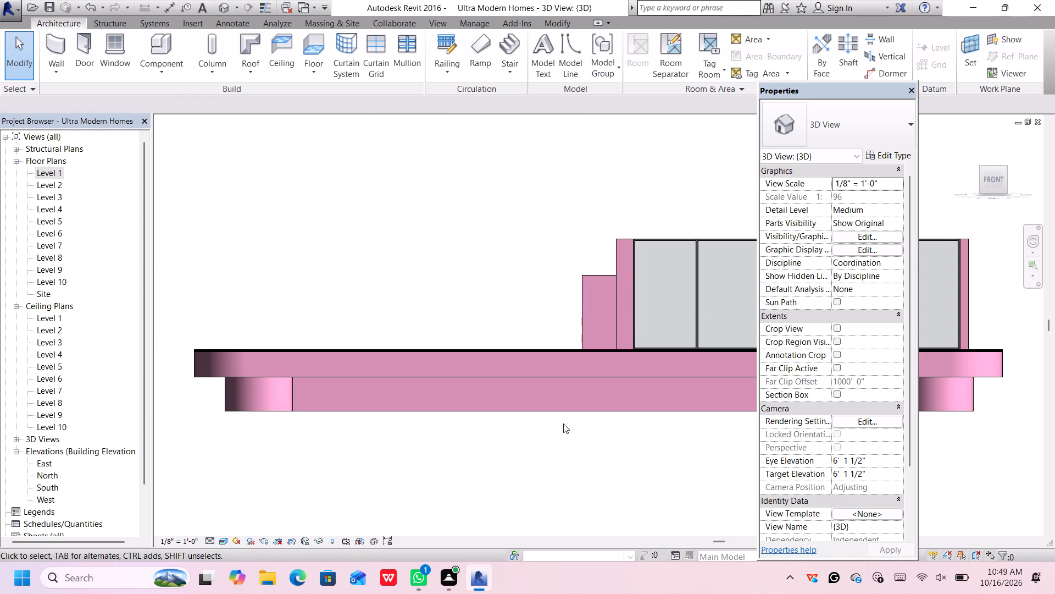
scroll(604, 337, down, 2)
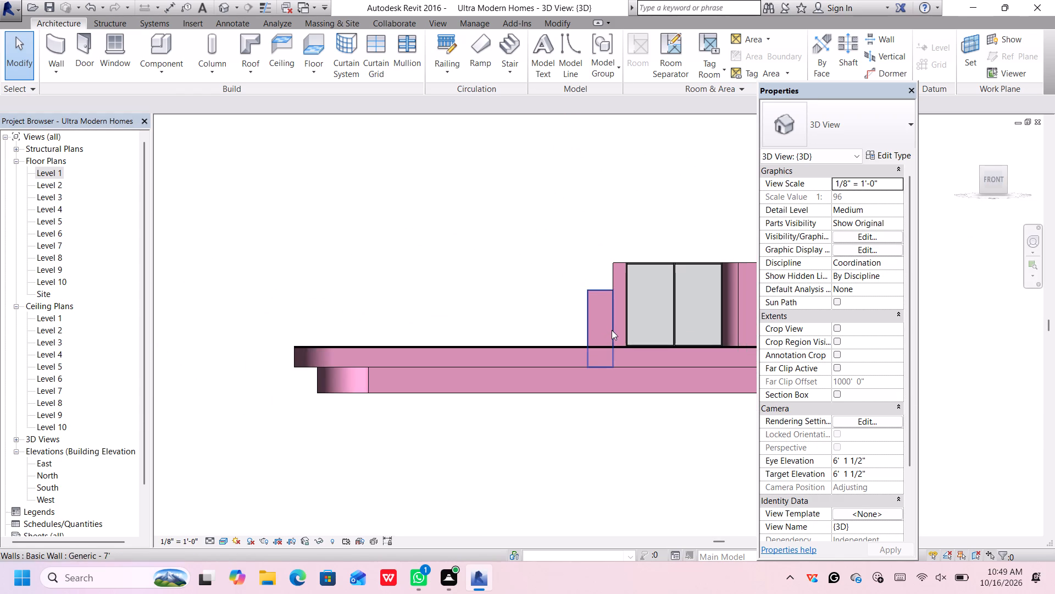
middle_click(610, 329)
middle_drag(608, 328, 445, 356)
middle_click(445, 356)
middle_click(445, 356)
middle_click(445, 356)
middle_click(446, 356)
scroll(456, 358, down, 5)
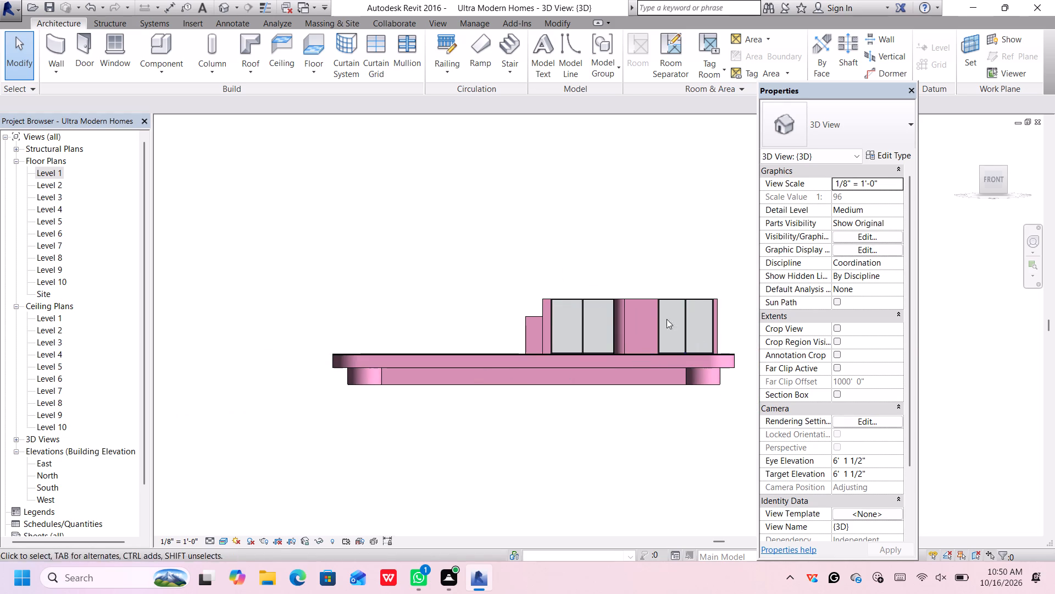
click(533, 313)
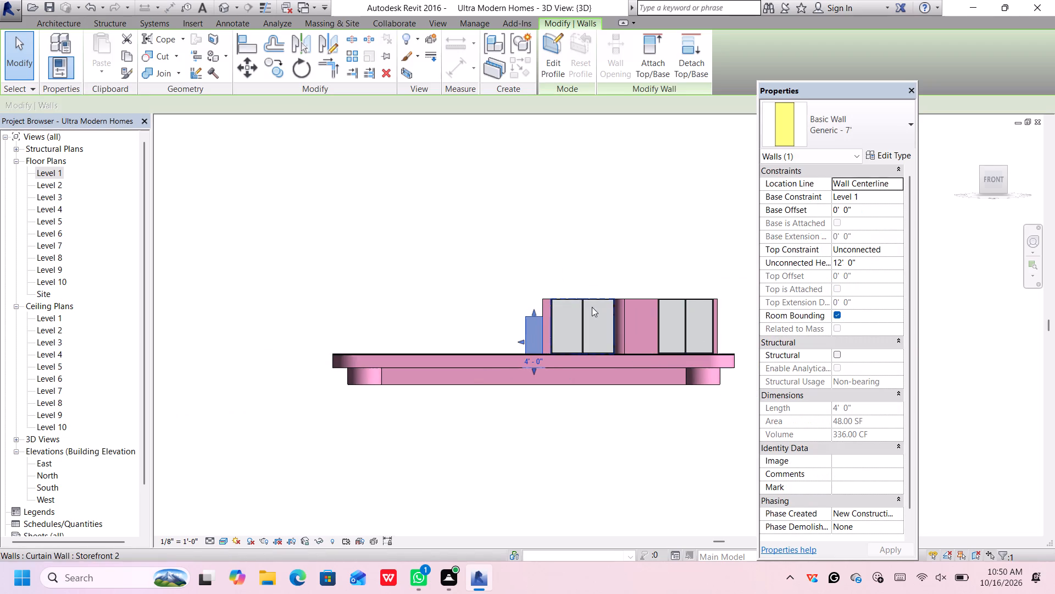
click(864, 263)
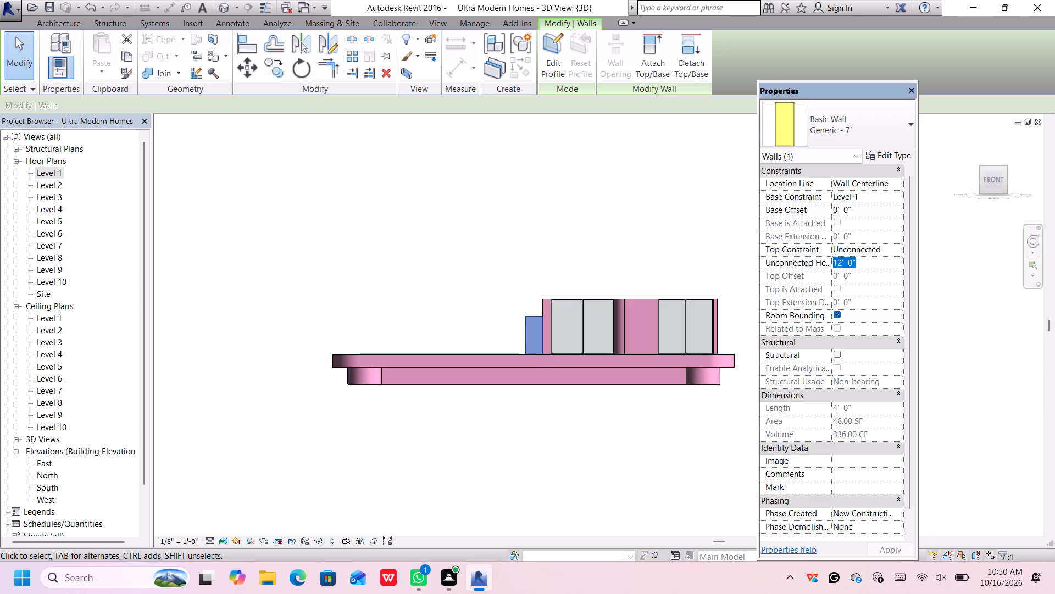
key(BackSpace)
text(13')
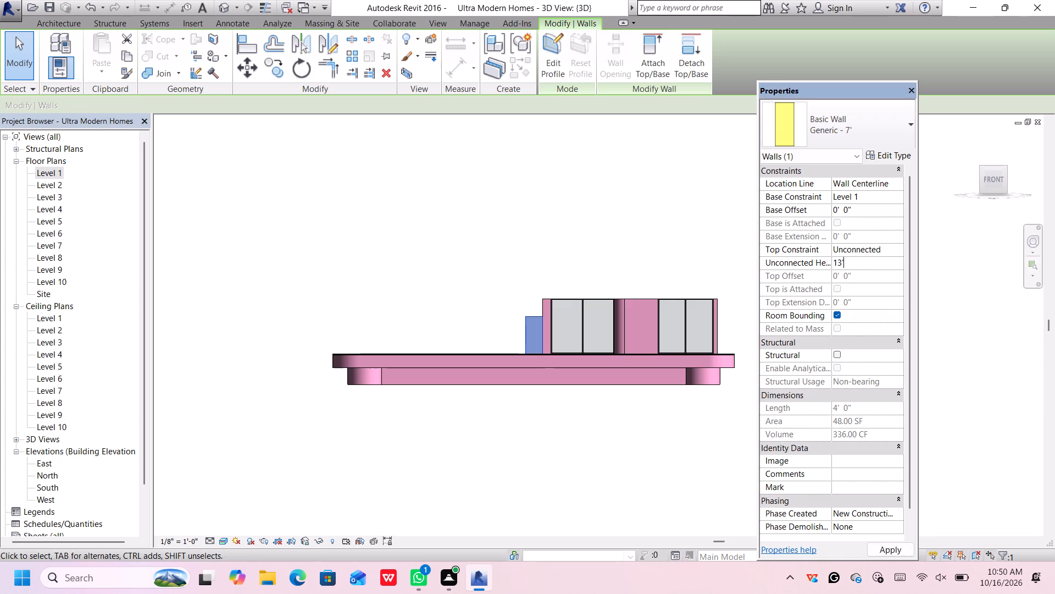
key(Return)
Set the base offset of the Generic - 7' wall beside the storefront to 3' 3".
click(870, 209)
key(BackSpace)
text(3')
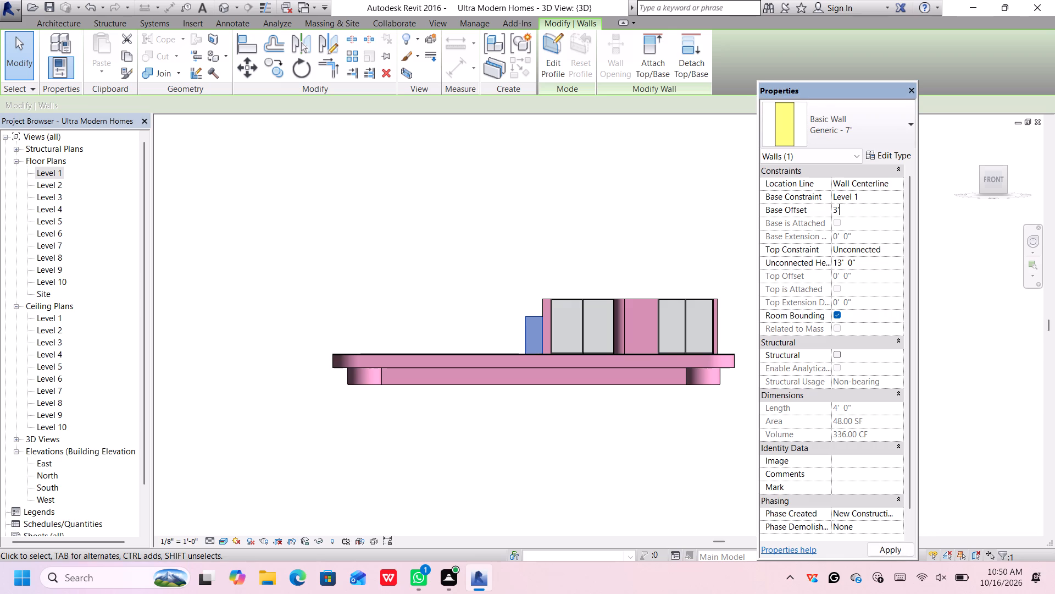
text(3")
key(Return)
key(Return)
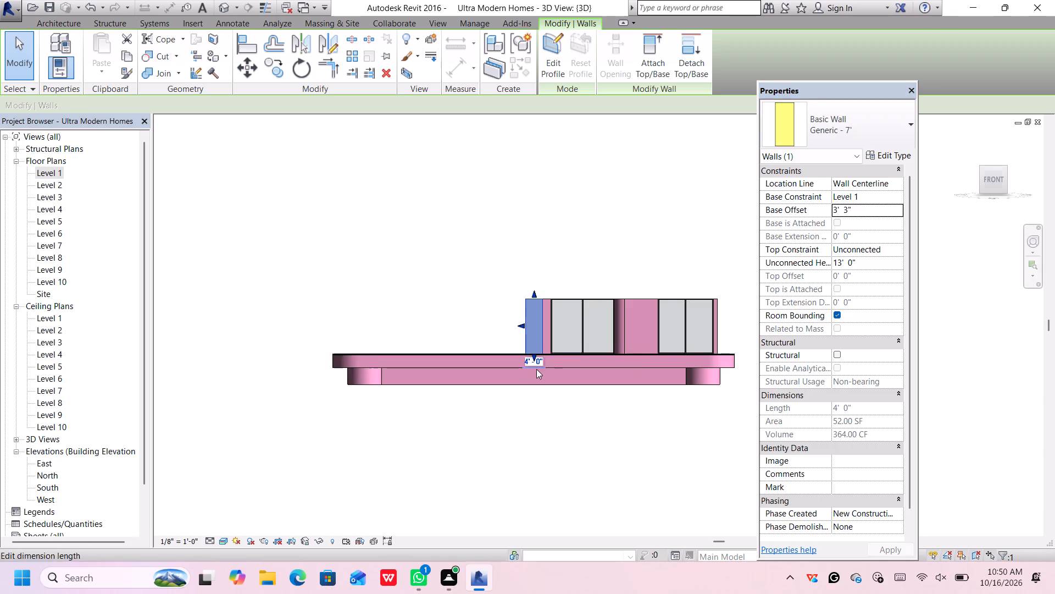
Examine the raised Generic - 7' wall against the storefront and neighbouring walls in the front and corner 3D views.
scroll(521, 380, up, 5)
scroll(543, 348, down, 5)
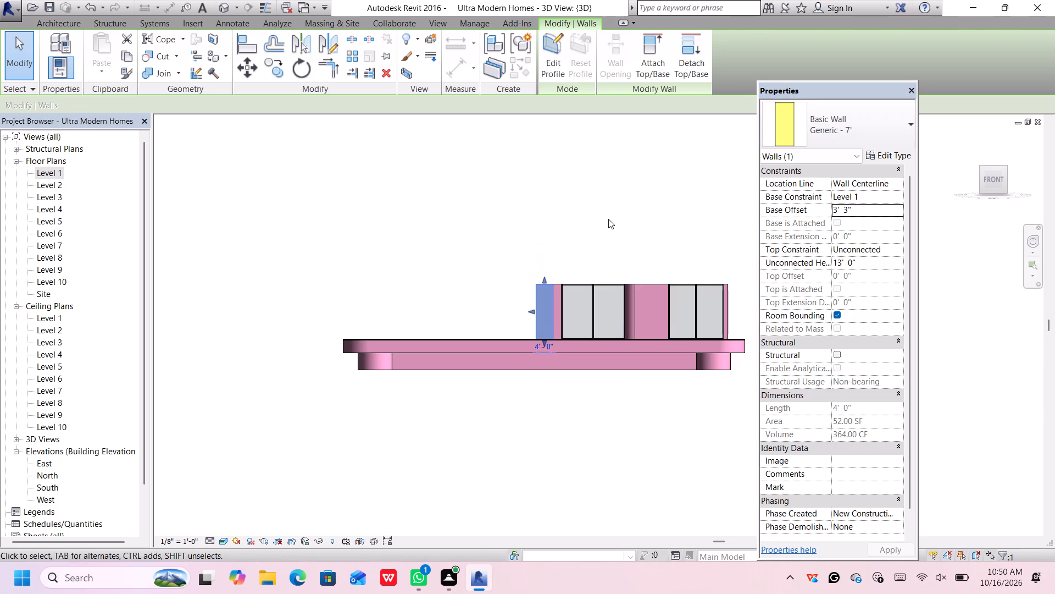
click(608, 219)
middle_drag(609, 238, 564, 235)
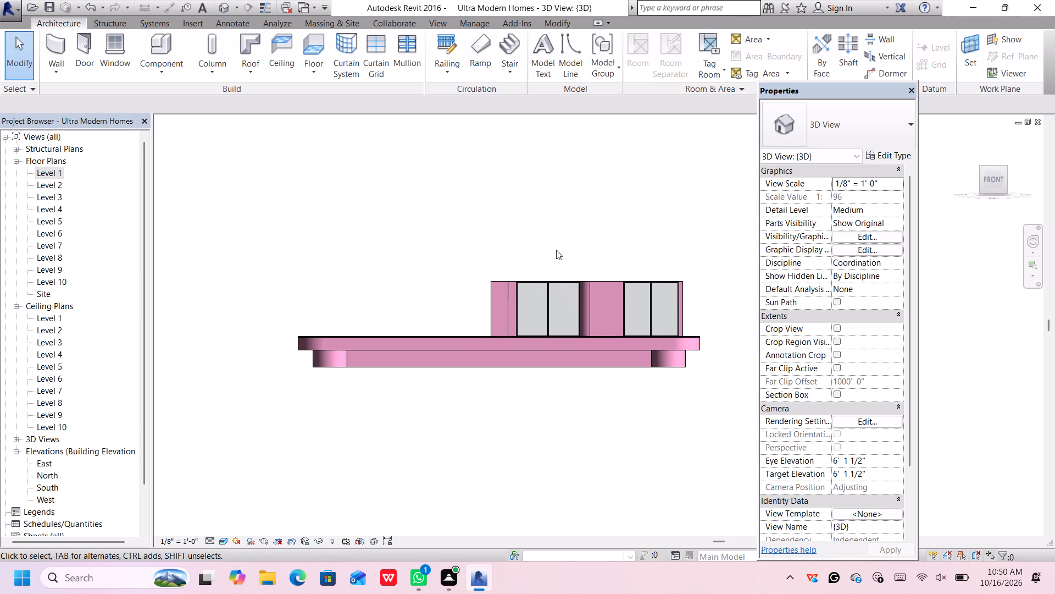
scroll(526, 266, up, 3)
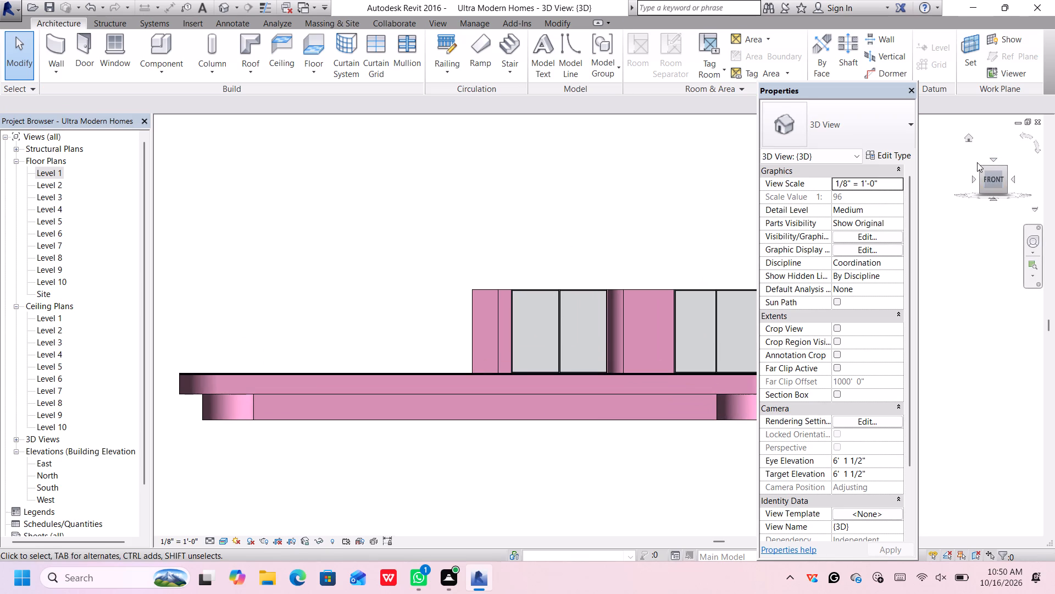
click(982, 167)
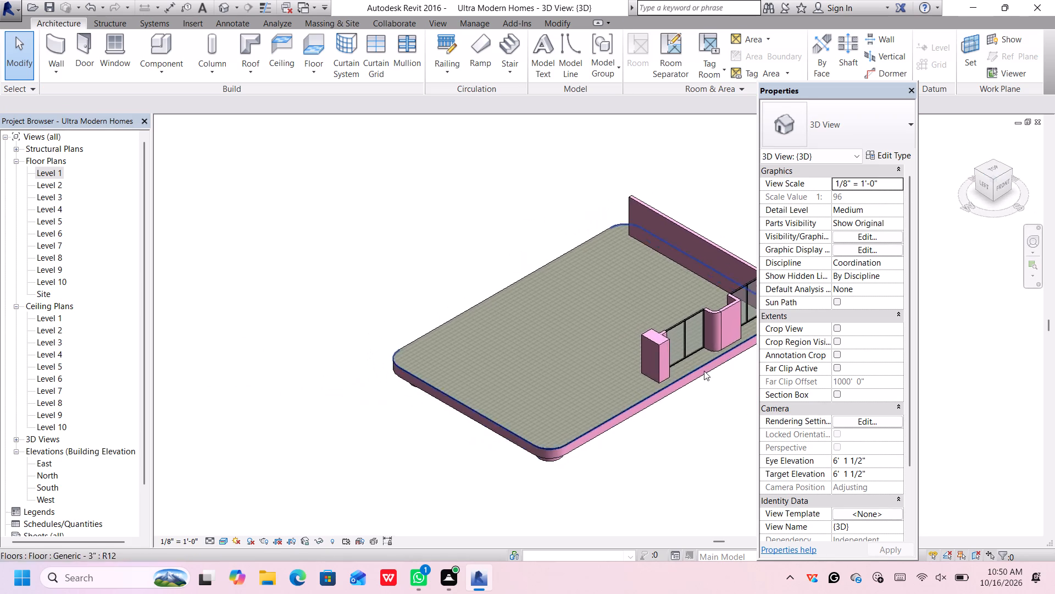
middle_drag(669, 432, 532, 392)
scroll(547, 327, up, 5)
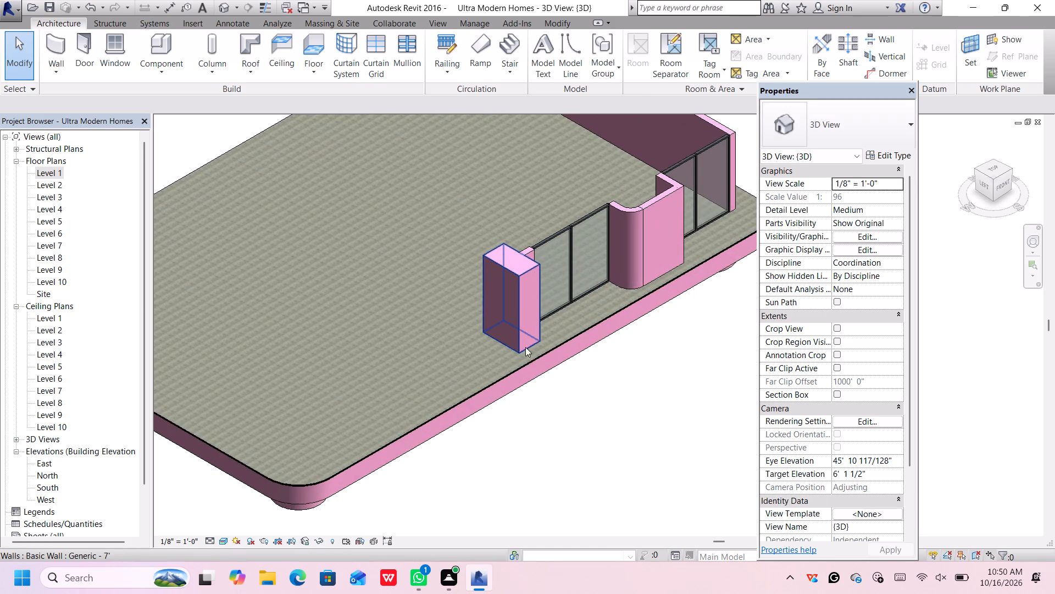
scroll(523, 347, up, 5)
scroll(523, 347, down, 3)
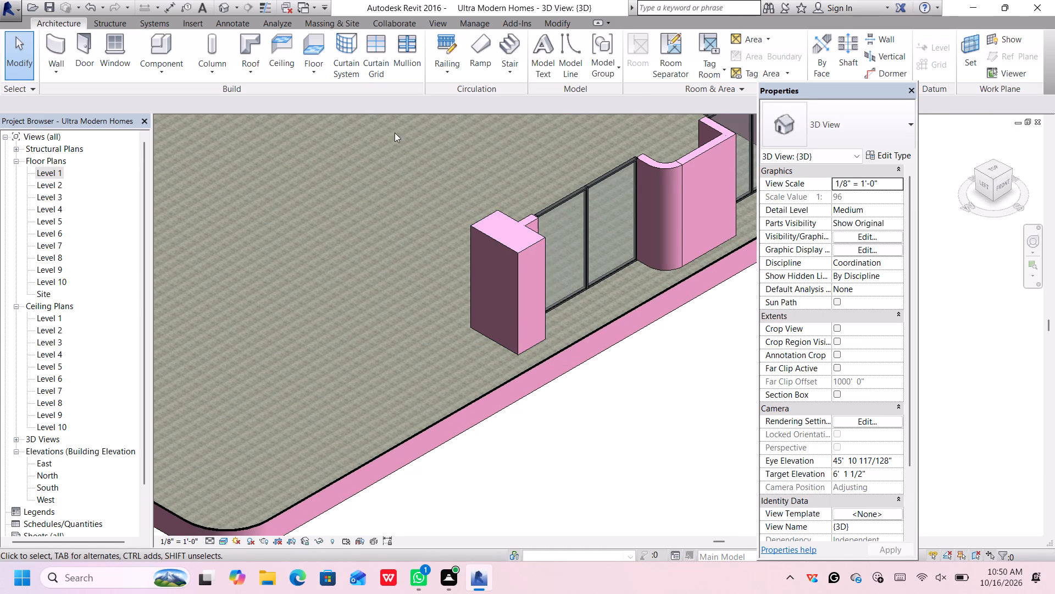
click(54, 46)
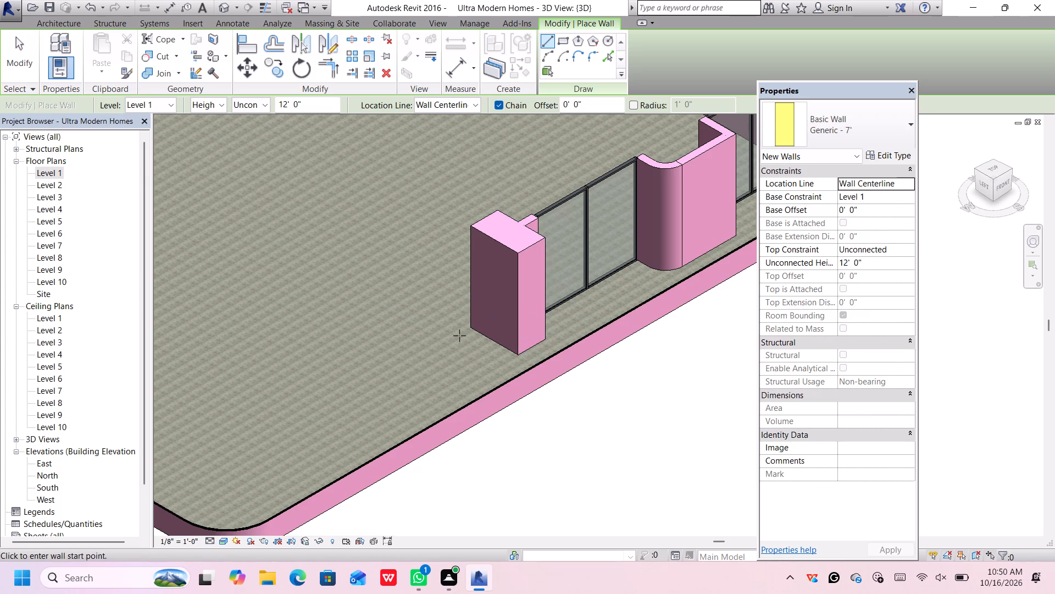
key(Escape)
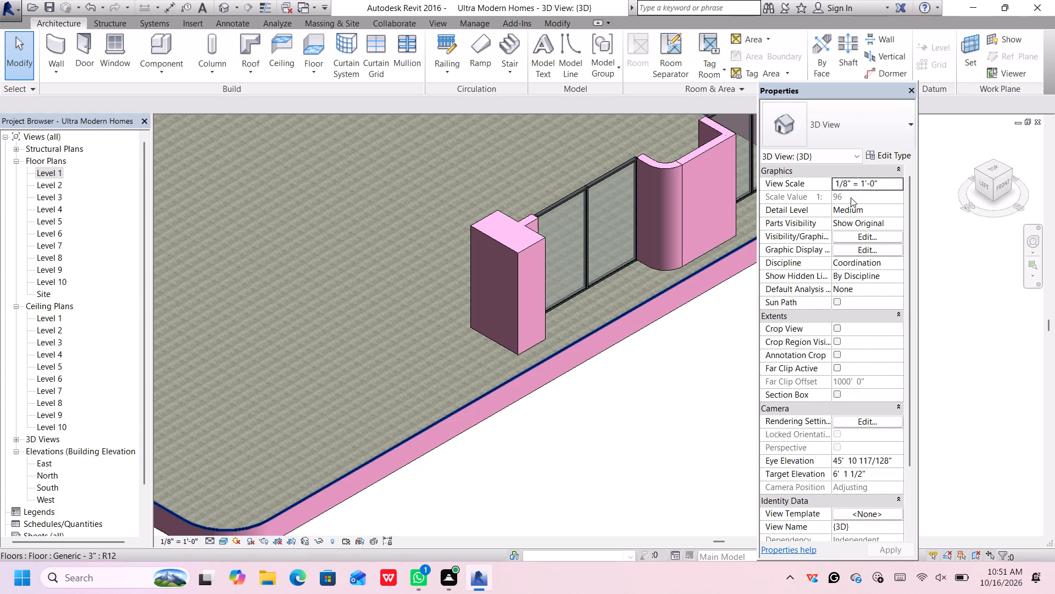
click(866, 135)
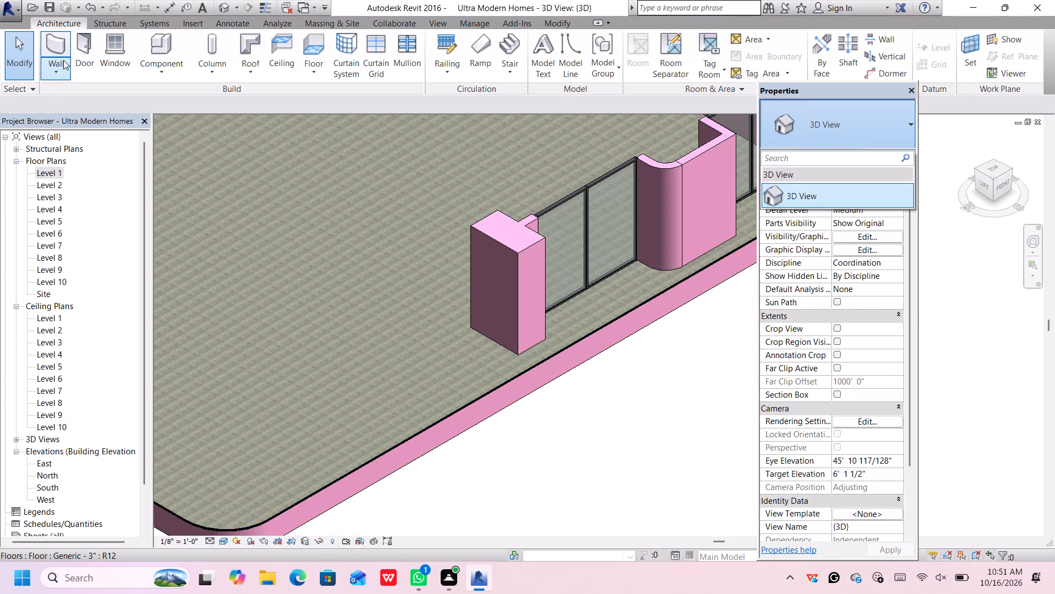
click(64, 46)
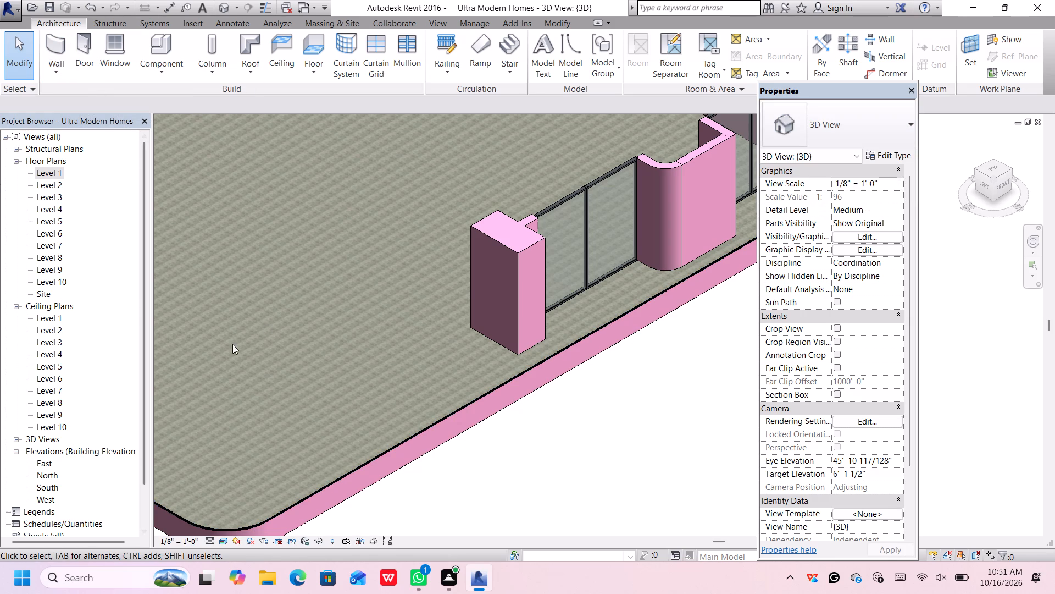
Draw a 10' long Storefront 2 curtain wall outward from the free end of the Generic - 7' wall, in line with the existing storefront.
click(53, 37)
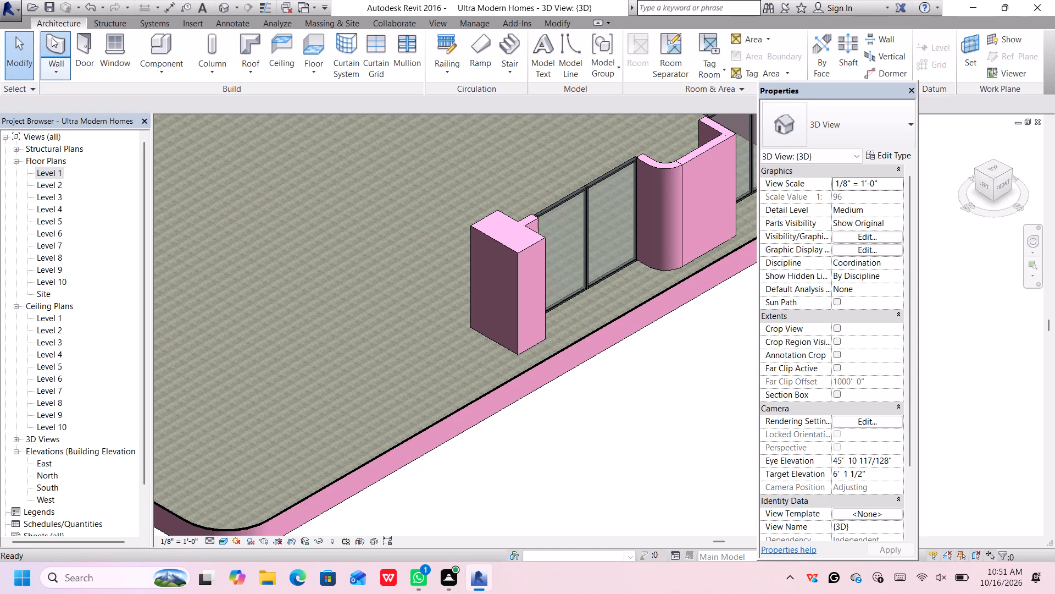
click(871, 138)
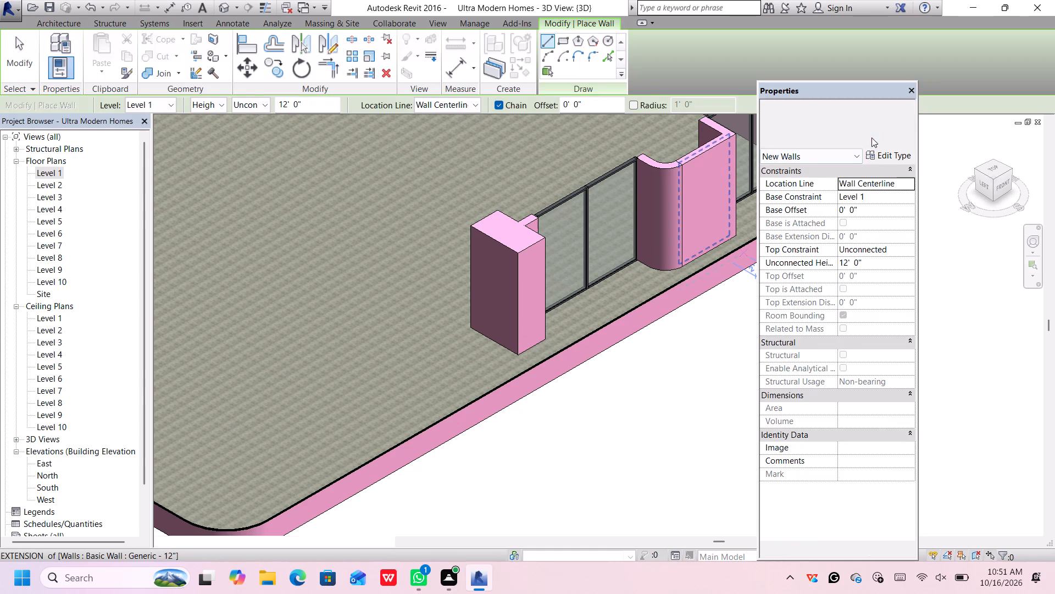
scroll(815, 369, down, 15)
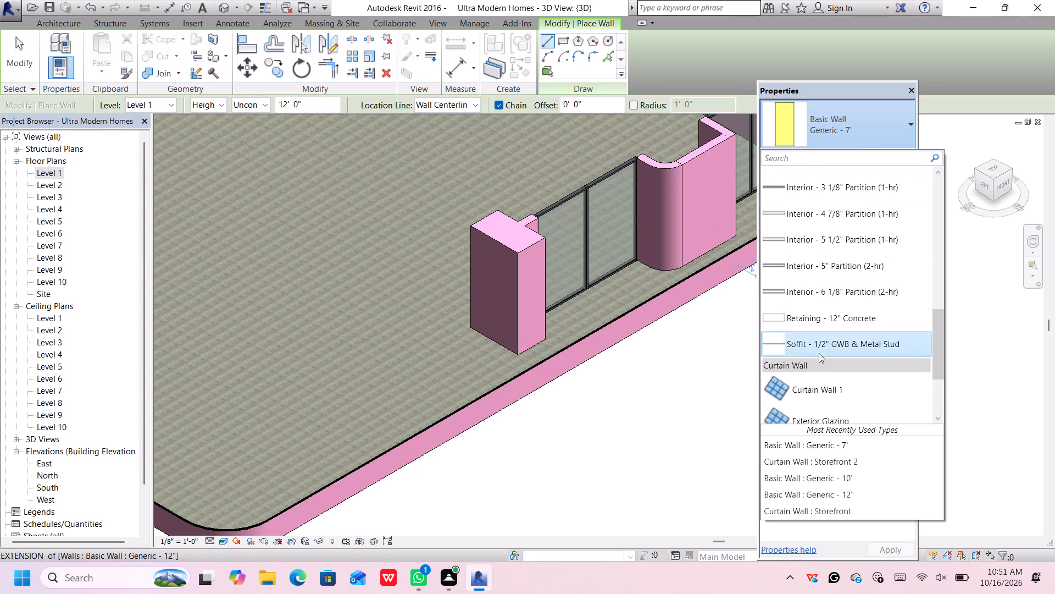
scroll(819, 353, down, 3)
click(812, 377)
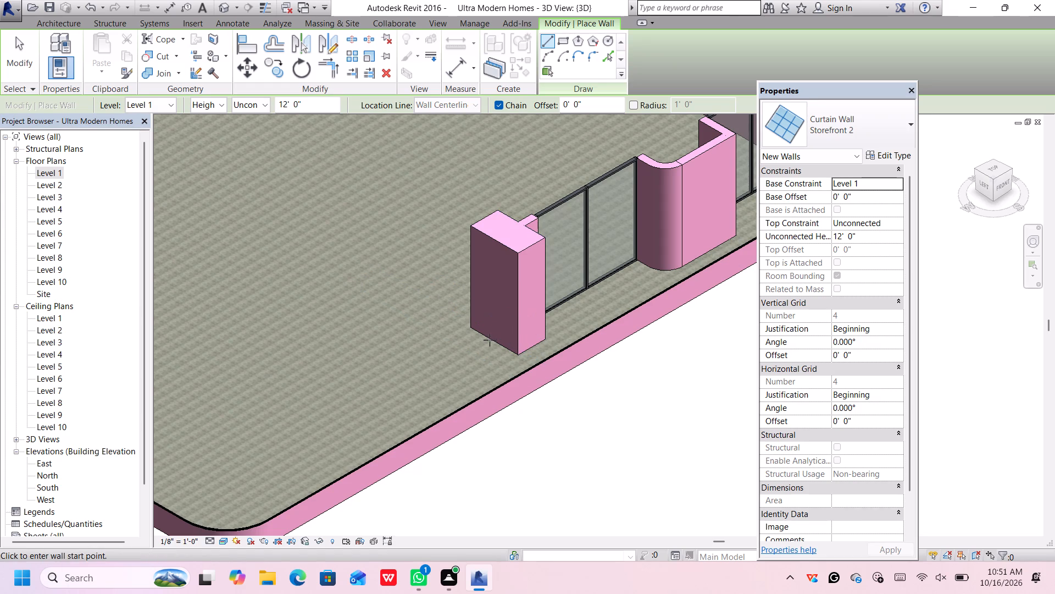
scroll(492, 337, down, 6)
click(992, 170)
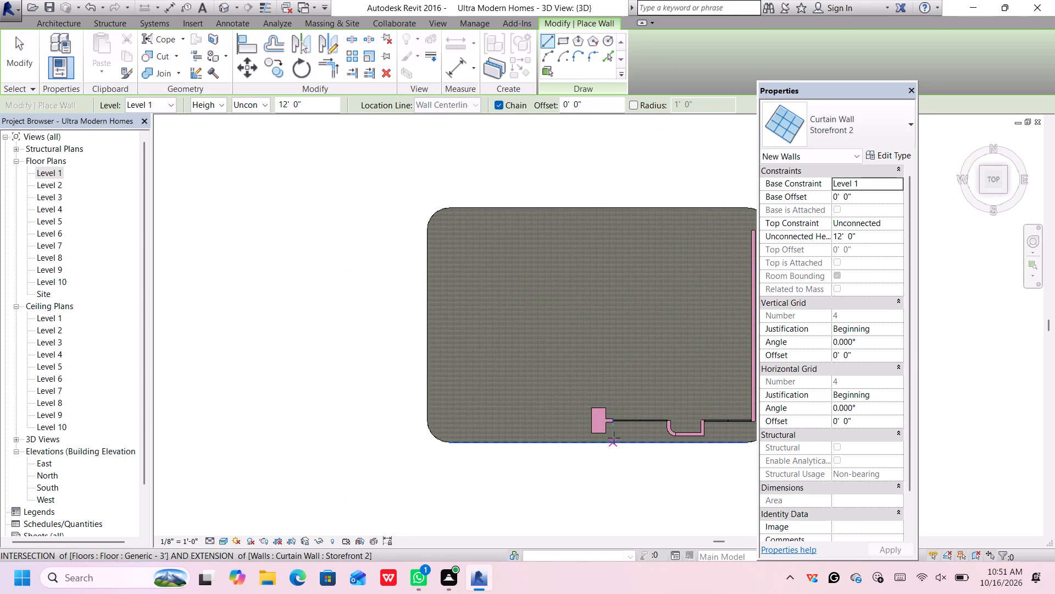
middle_drag(613, 437, 558, 360)
scroll(504, 344, up, 4)
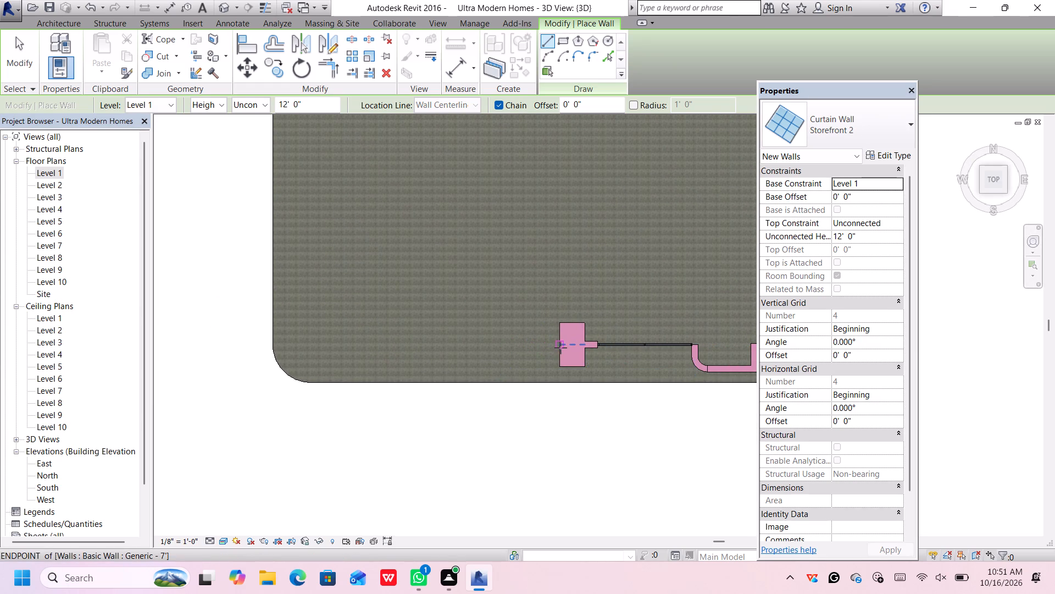
click(559, 344)
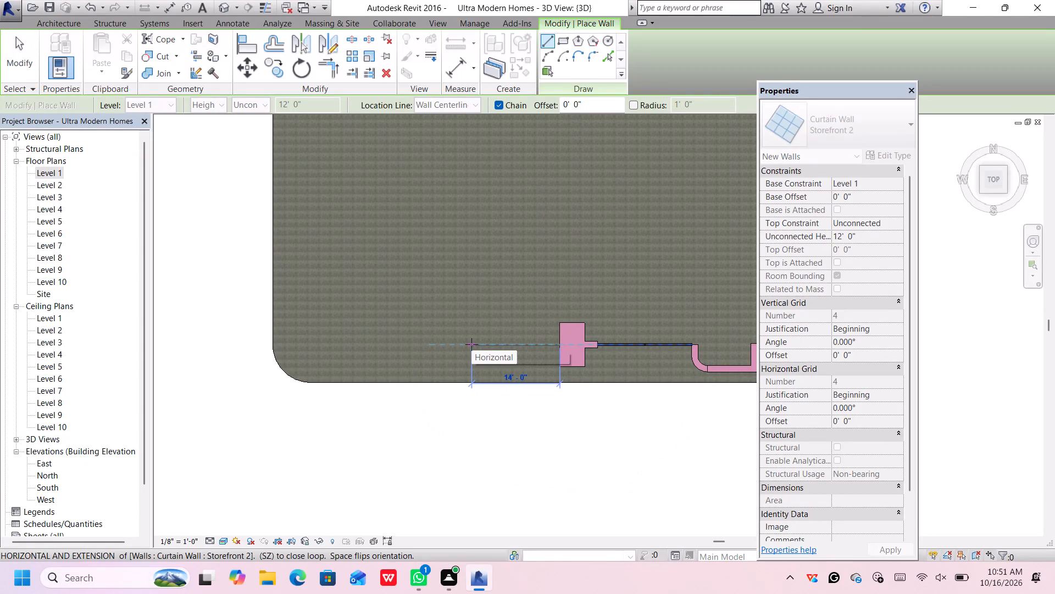
scroll(471, 344, down, 1)
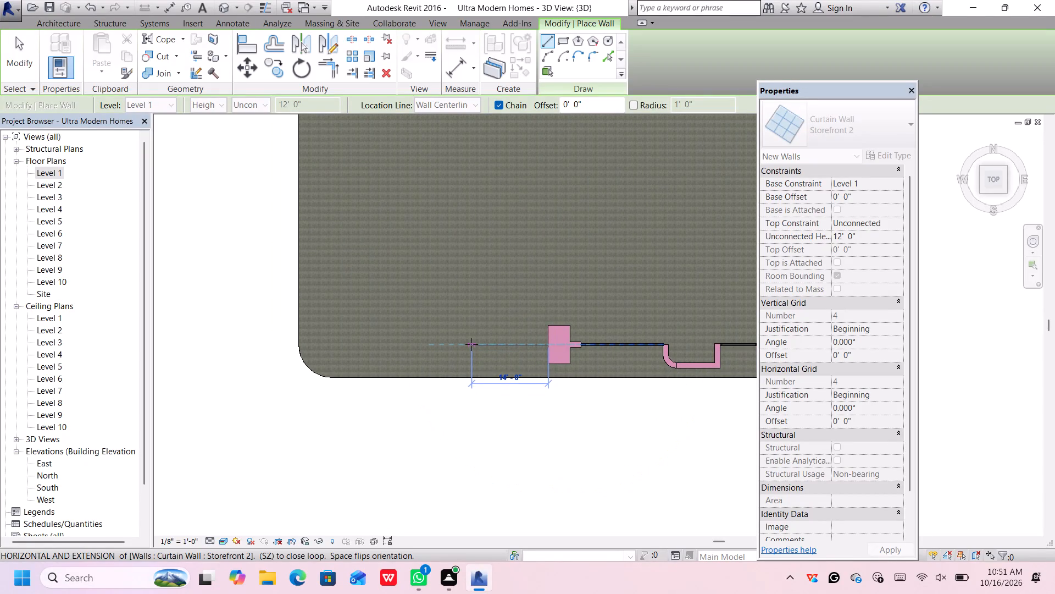
scroll(471, 344, up, 1)
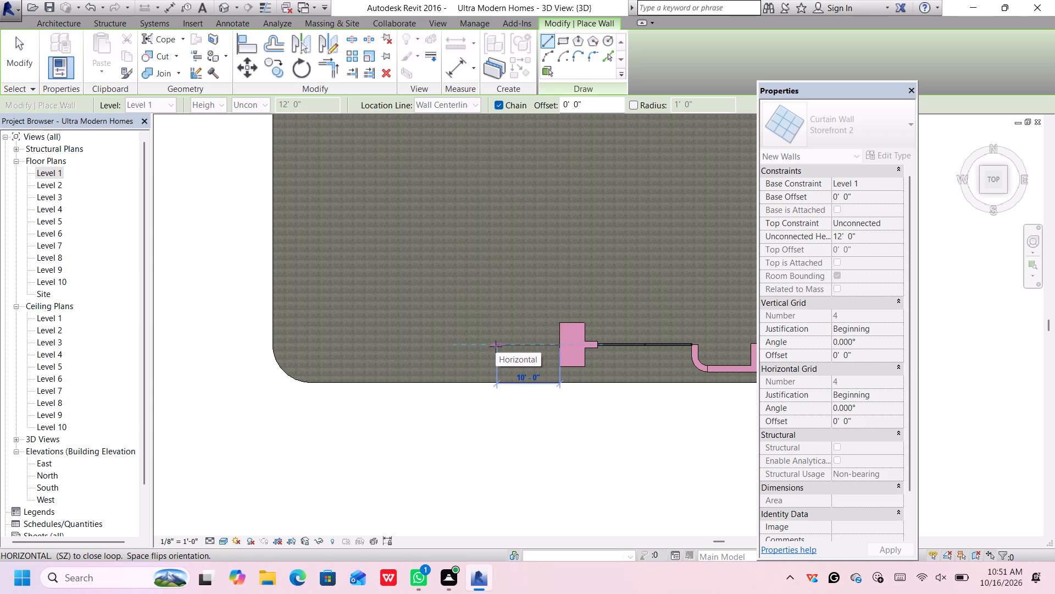
click(496, 346)
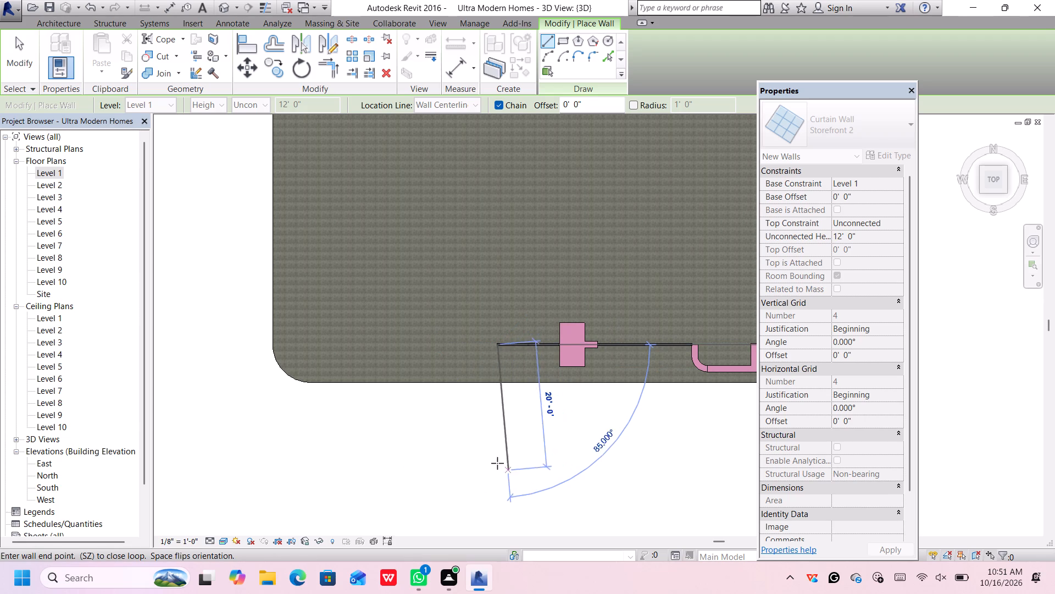
key(Escape)
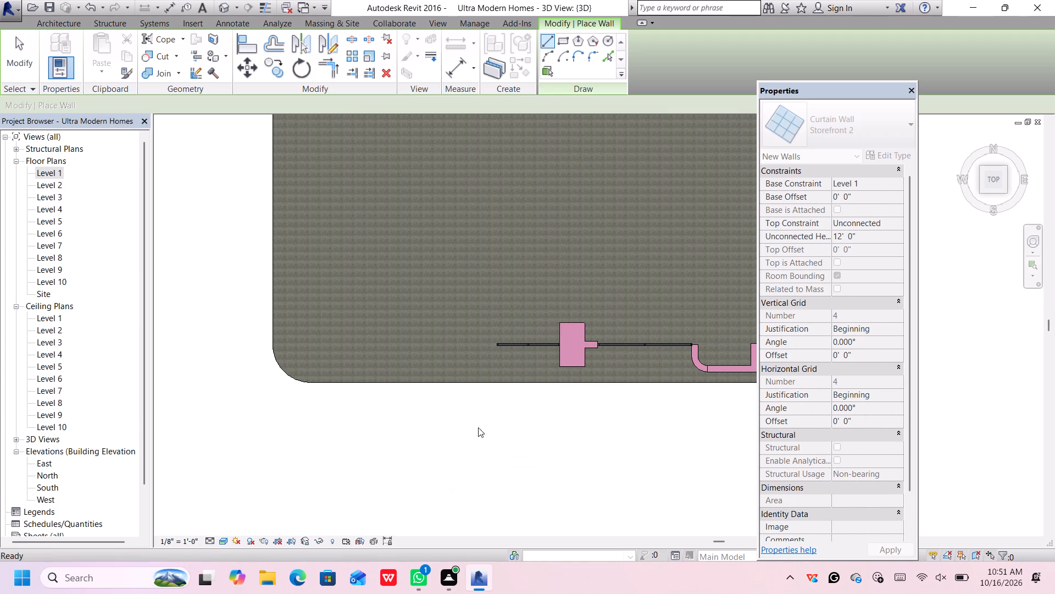
middle_drag(552, 428, 519, 409)
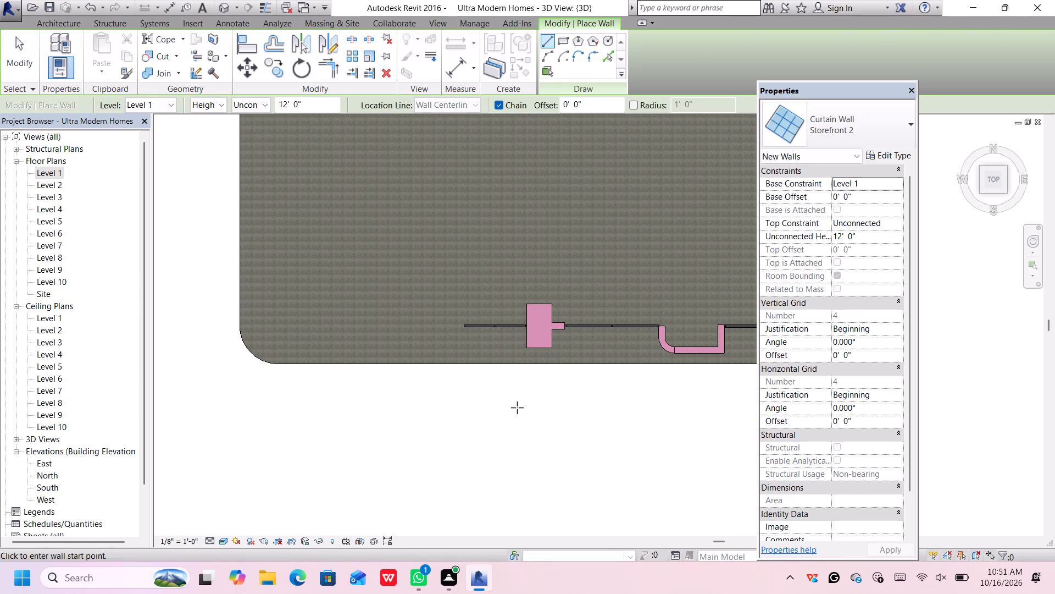
key(Escape)
Select the new Storefront 2 curtain wall and examine how it meets the Generic - 7' wall from above and in the corner 3D view.
scroll(503, 333, up, 3)
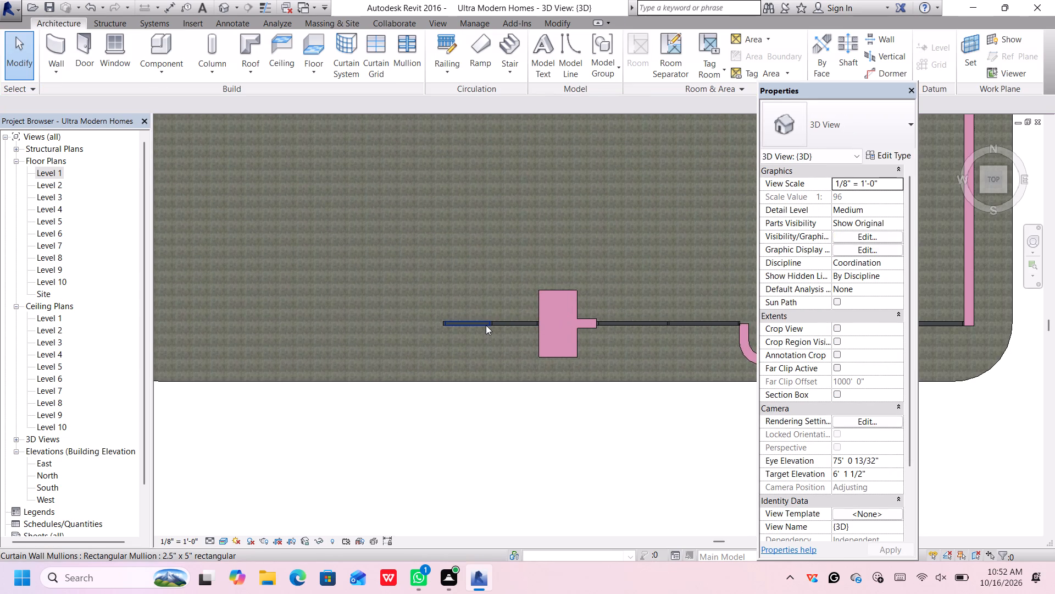
scroll(488, 324, down, 2)
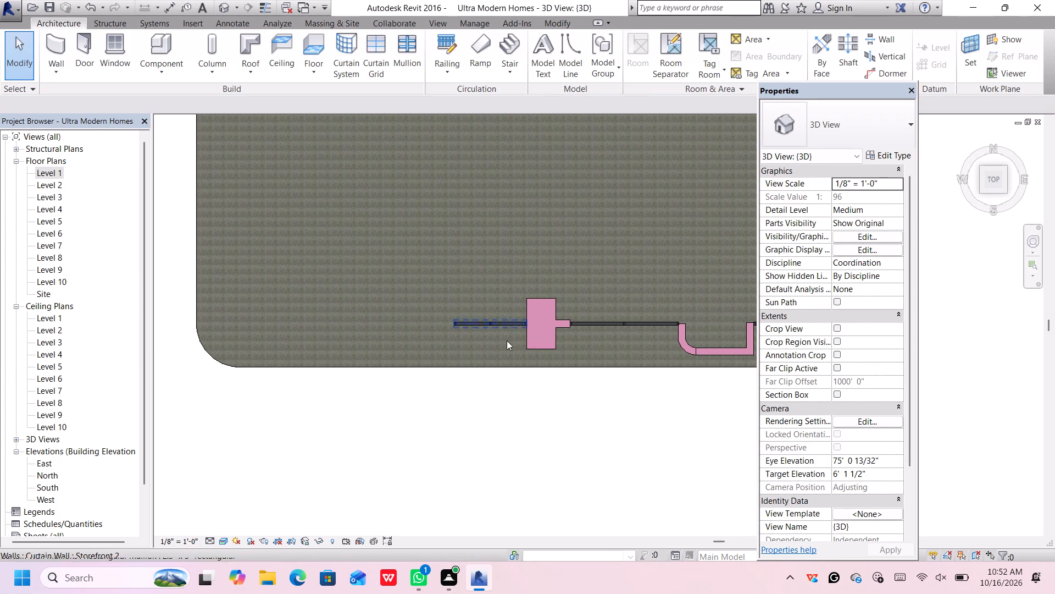
middle_drag(646, 398, 518, 380)
scroll(336, 317, down, 2)
middle_drag(361, 346, 399, 404)
scroll(389, 362, up, 4)
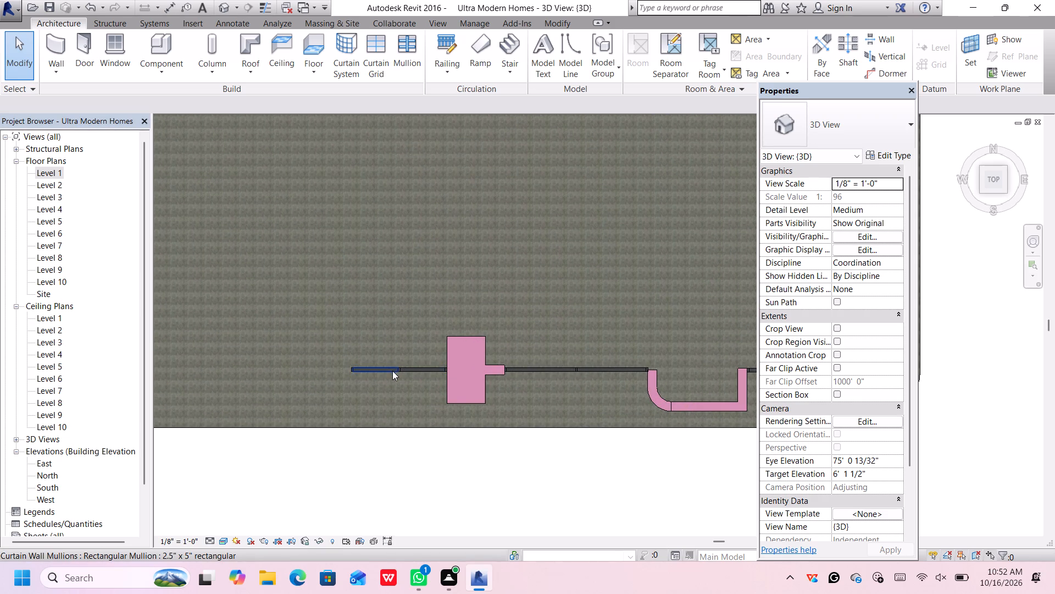
scroll(404, 365, up, 2)
scroll(406, 366, down, 1)
middle_drag(408, 366, 417, 370)
middle_click(423, 373)
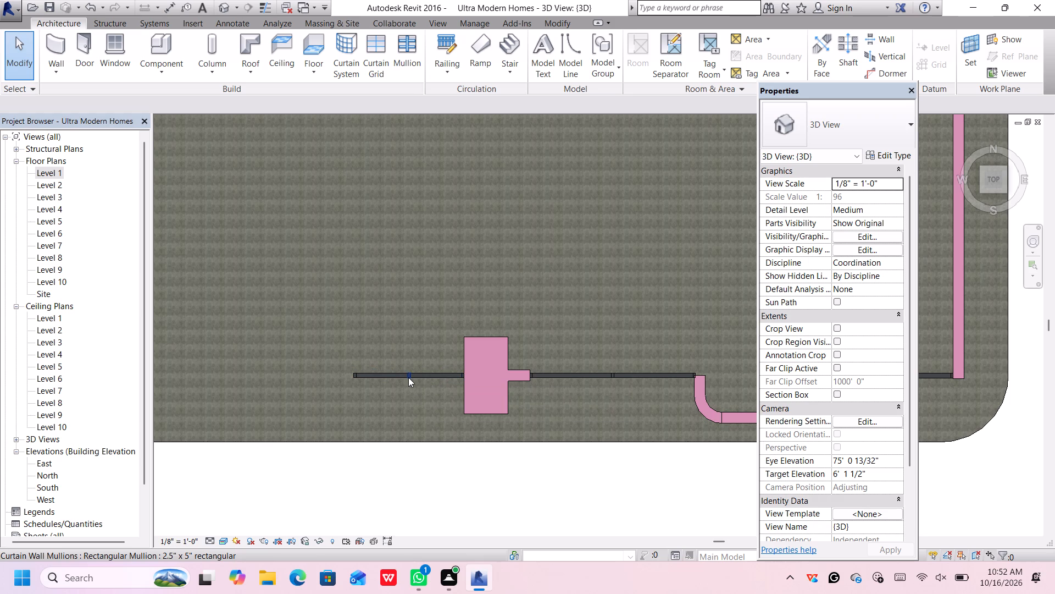
scroll(401, 382, down, 3)
scroll(402, 382, up, 6)
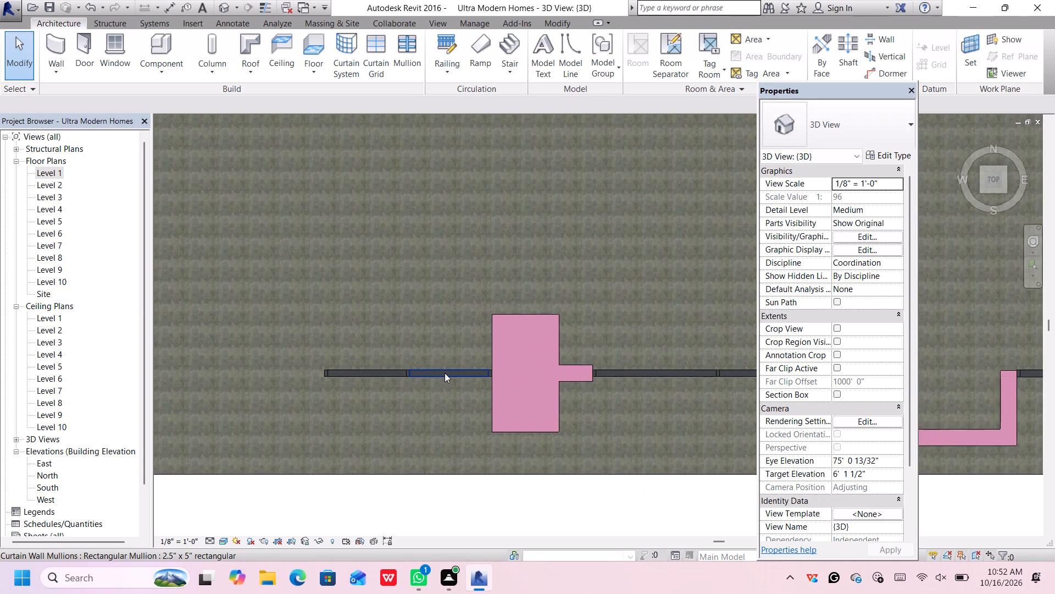
scroll(458, 373, up, 5)
click(480, 359)
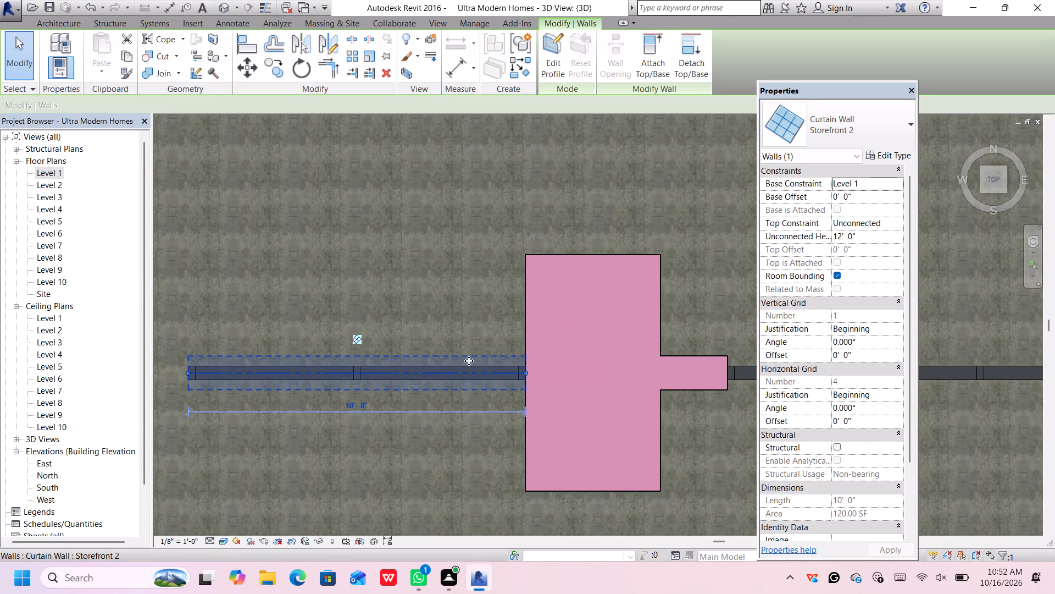
scroll(343, 391, down, 1)
middle_drag(349, 399, 519, 432)
scroll(515, 431, down, 3)
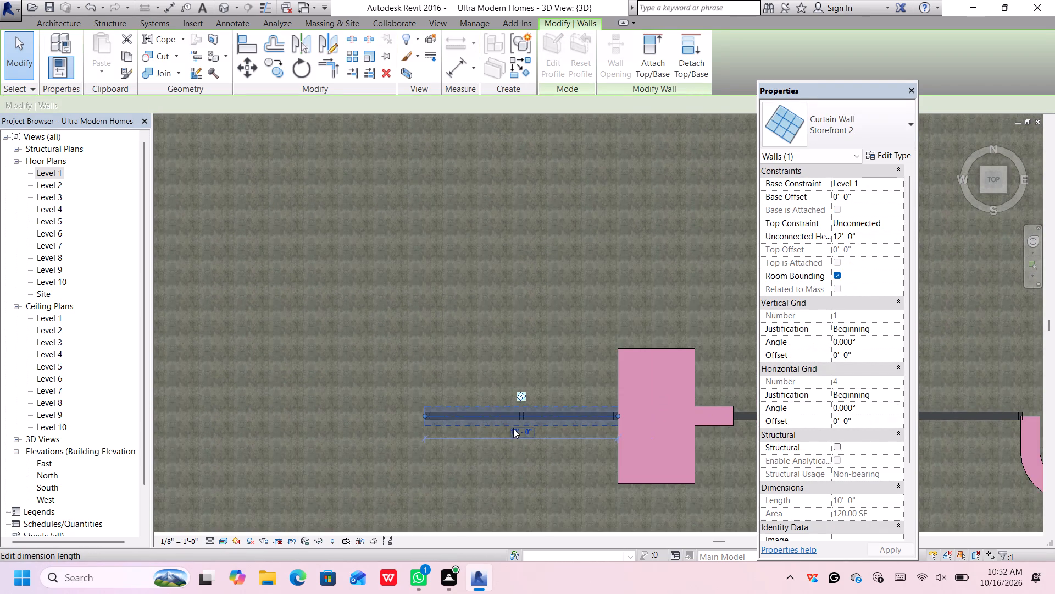
scroll(519, 426, down, 6)
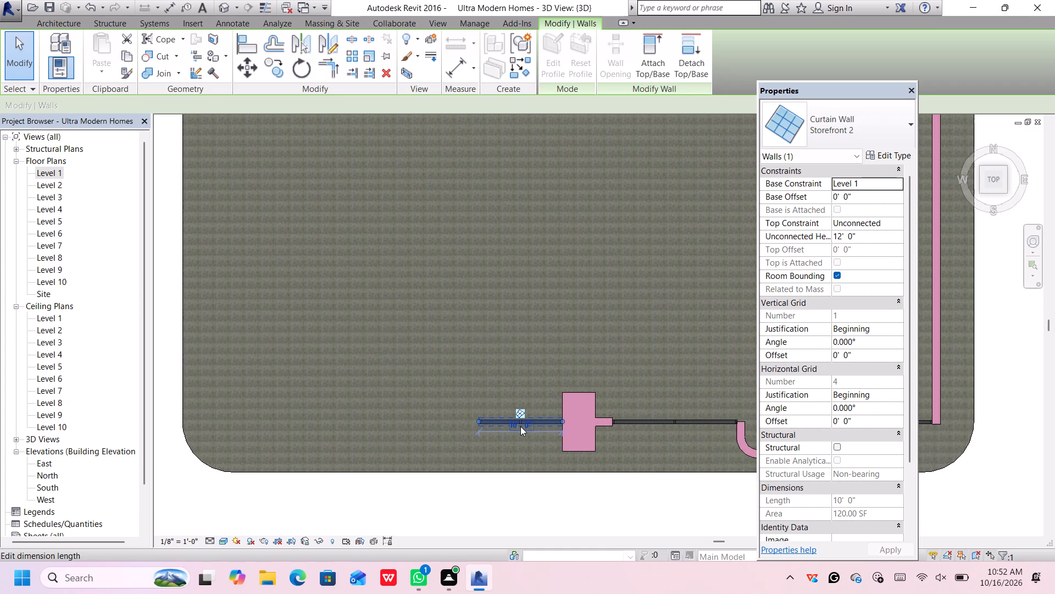
scroll(520, 426, up, 3)
scroll(520, 426, down, 3)
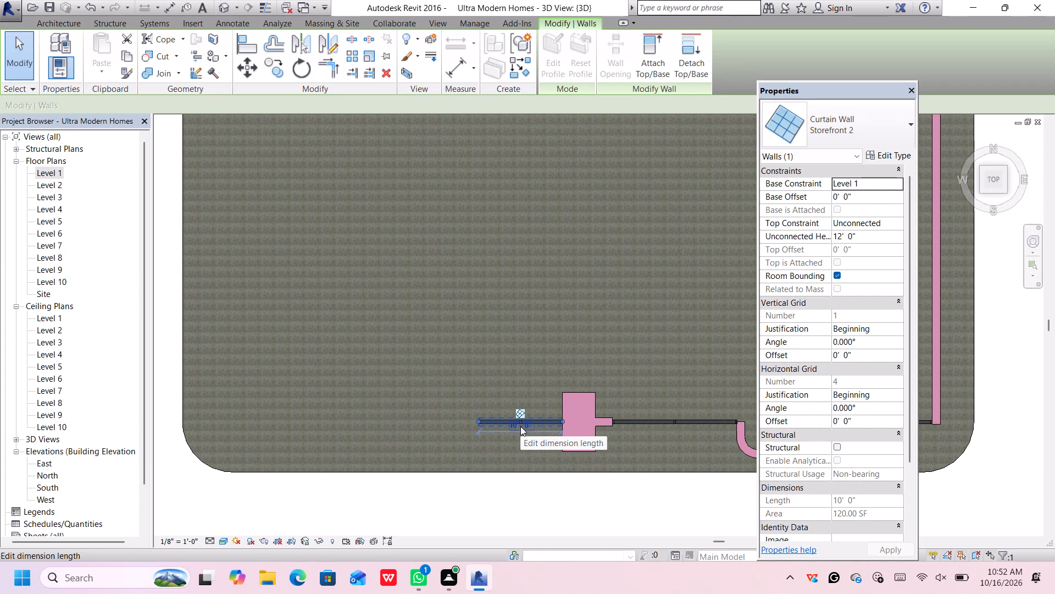
click(982, 191)
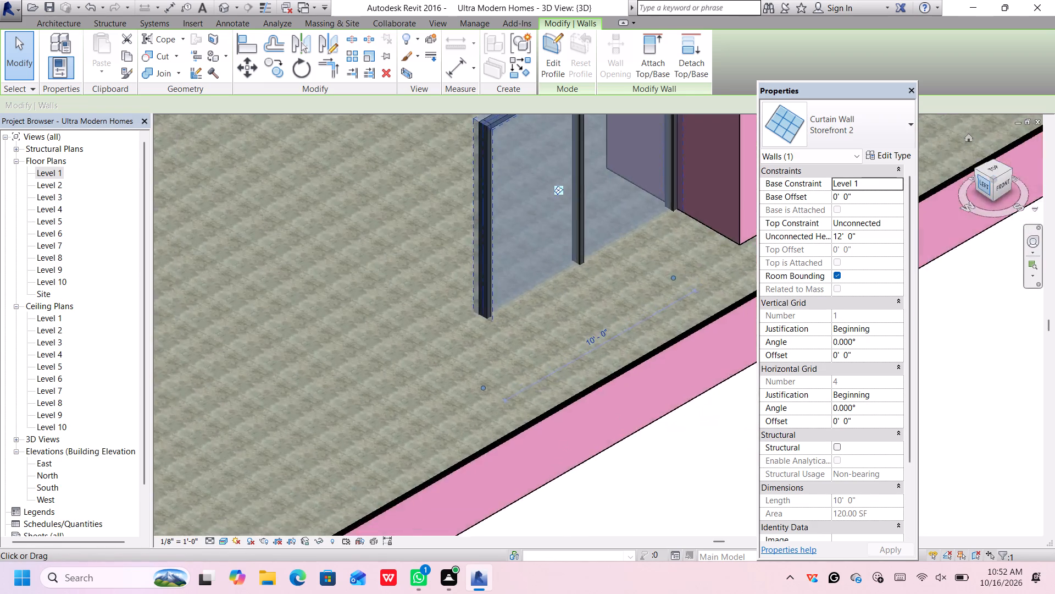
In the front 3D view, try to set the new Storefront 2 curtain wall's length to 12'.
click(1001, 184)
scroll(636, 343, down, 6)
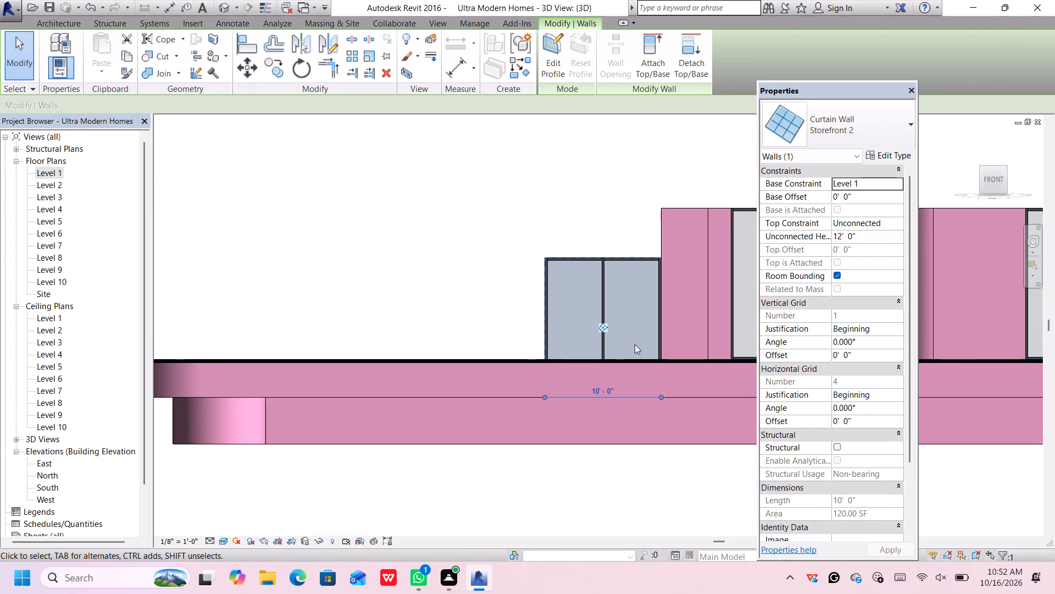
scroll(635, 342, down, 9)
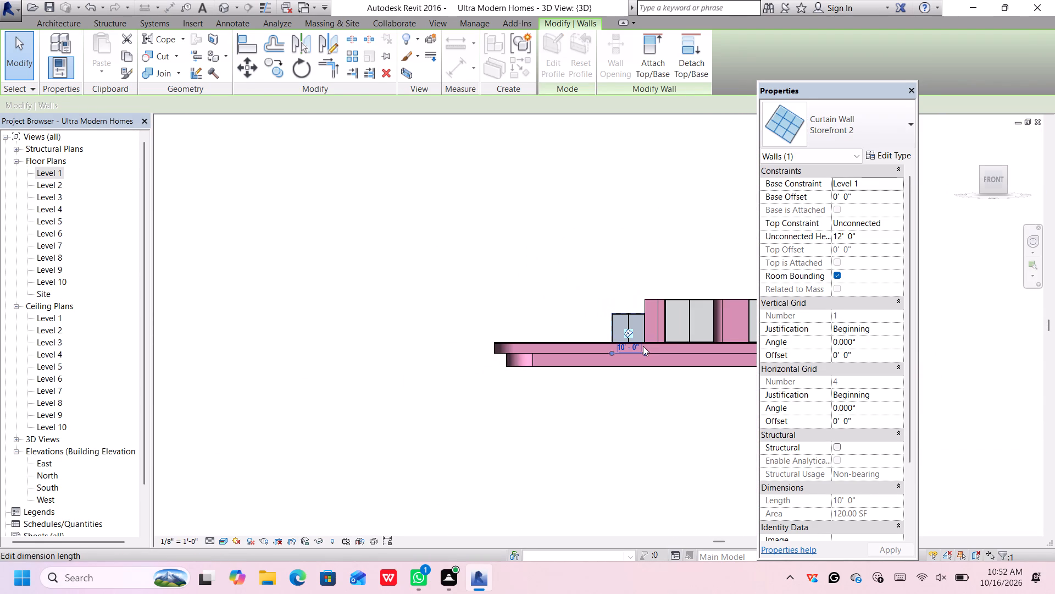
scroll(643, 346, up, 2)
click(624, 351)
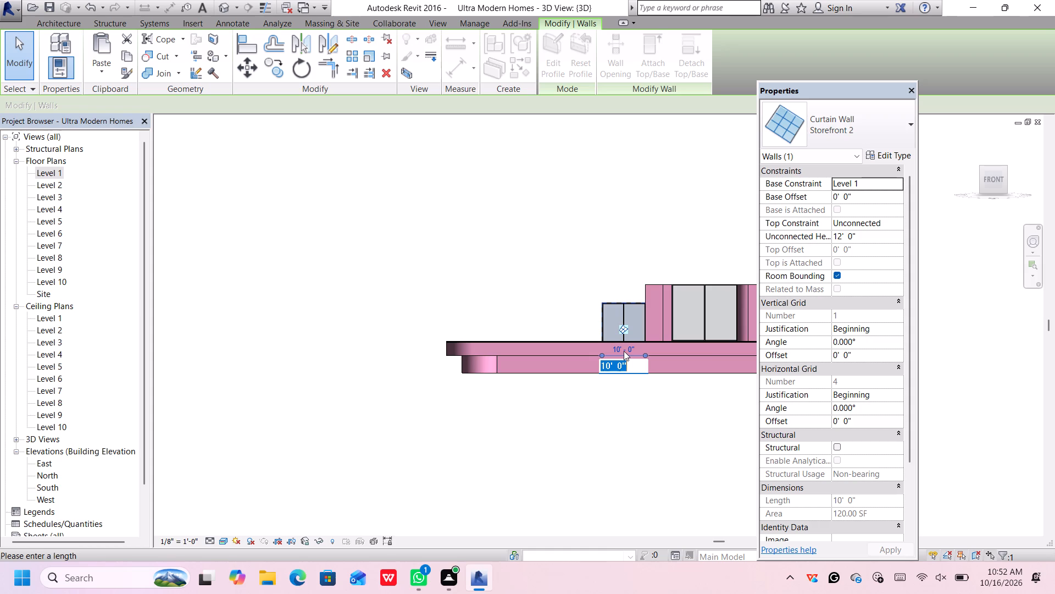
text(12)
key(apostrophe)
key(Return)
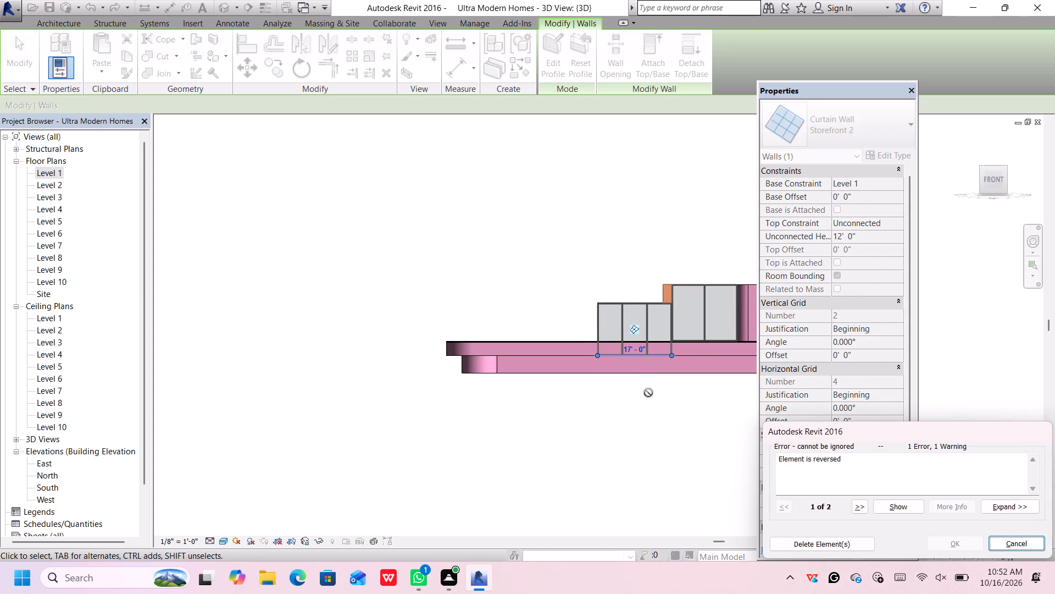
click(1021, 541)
Set the unconnected height of the new Storefront 2 curtain wall to 13'.
scroll(657, 344, down, 3)
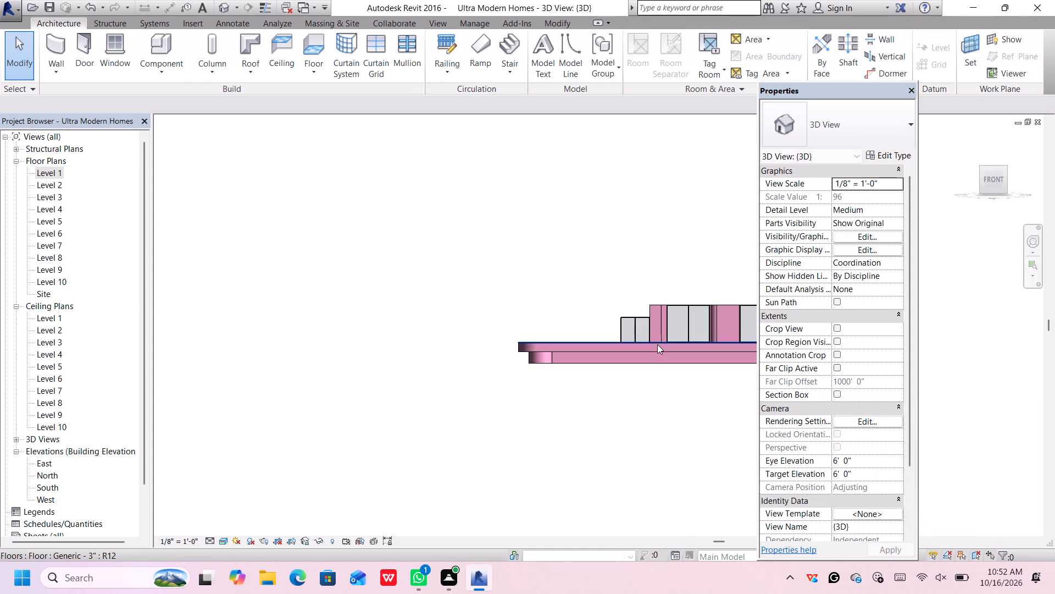
scroll(674, 320, down, 2)
middle_drag(669, 320, 614, 301)
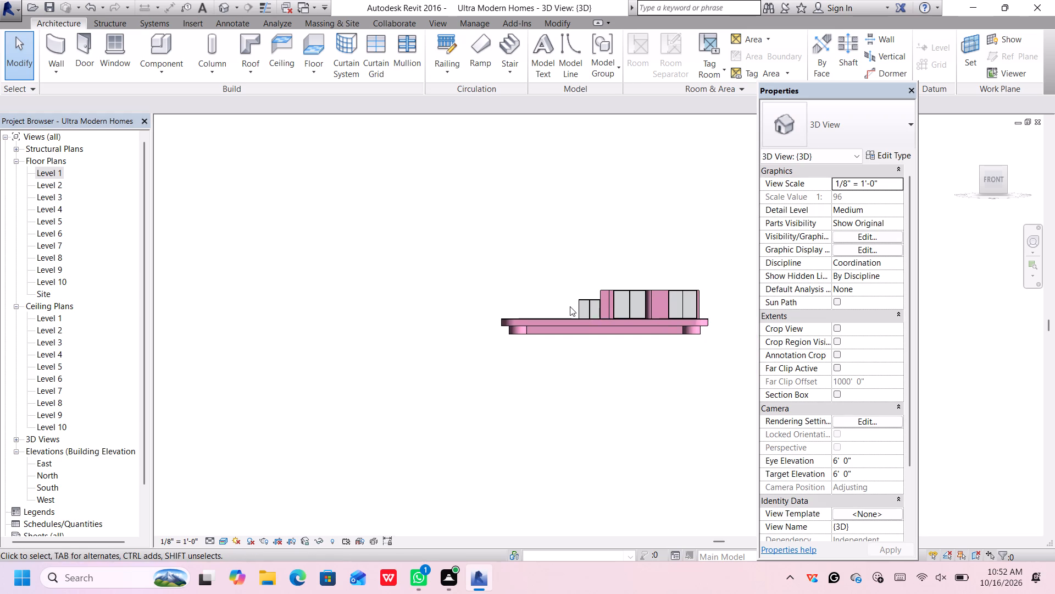
scroll(562, 306, up, 4)
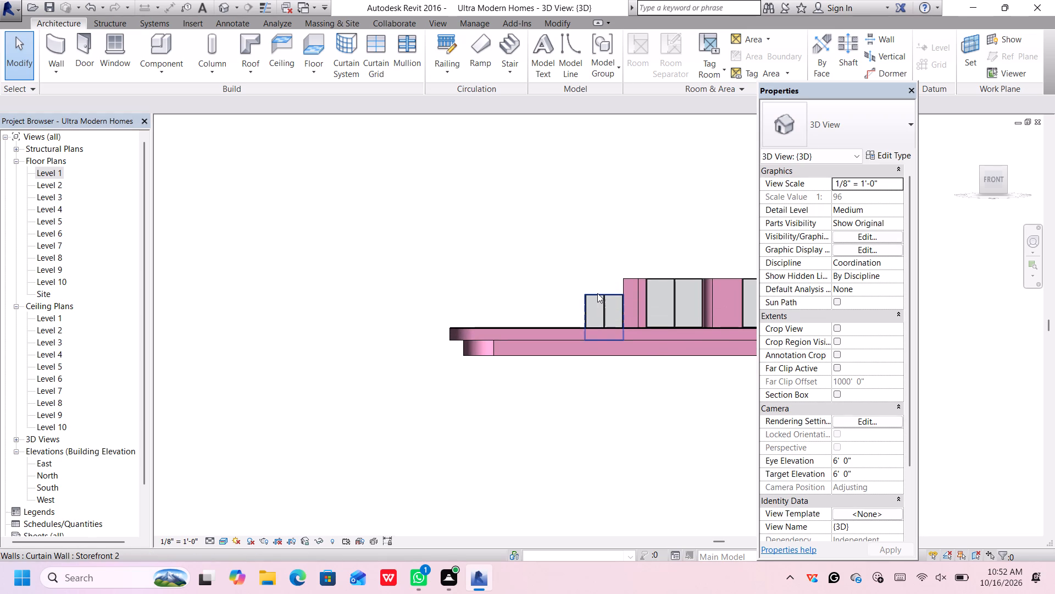
scroll(595, 295, down, 2)
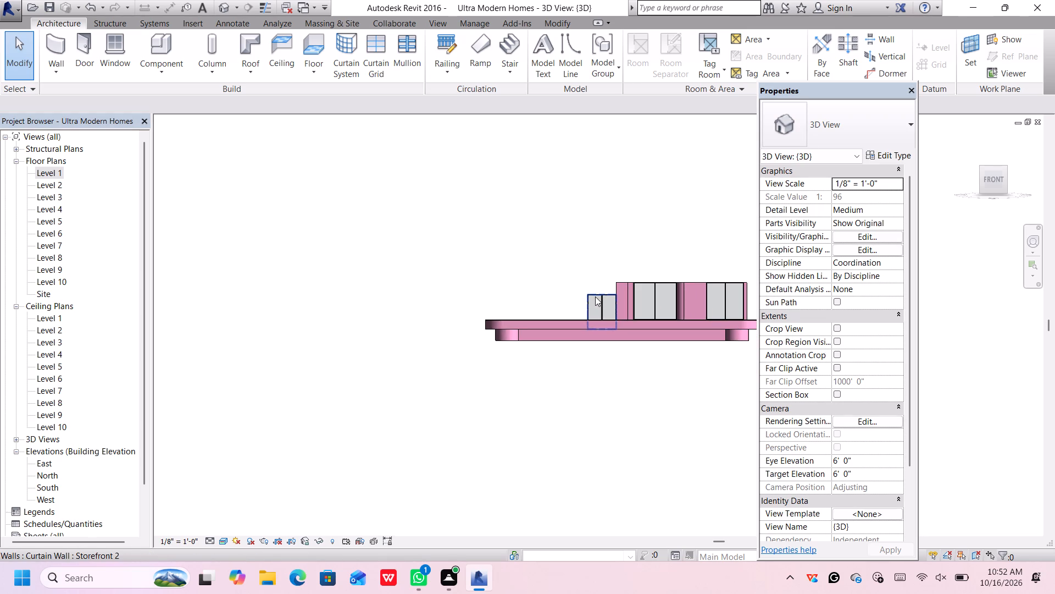
middle_drag(595, 296, 568, 282)
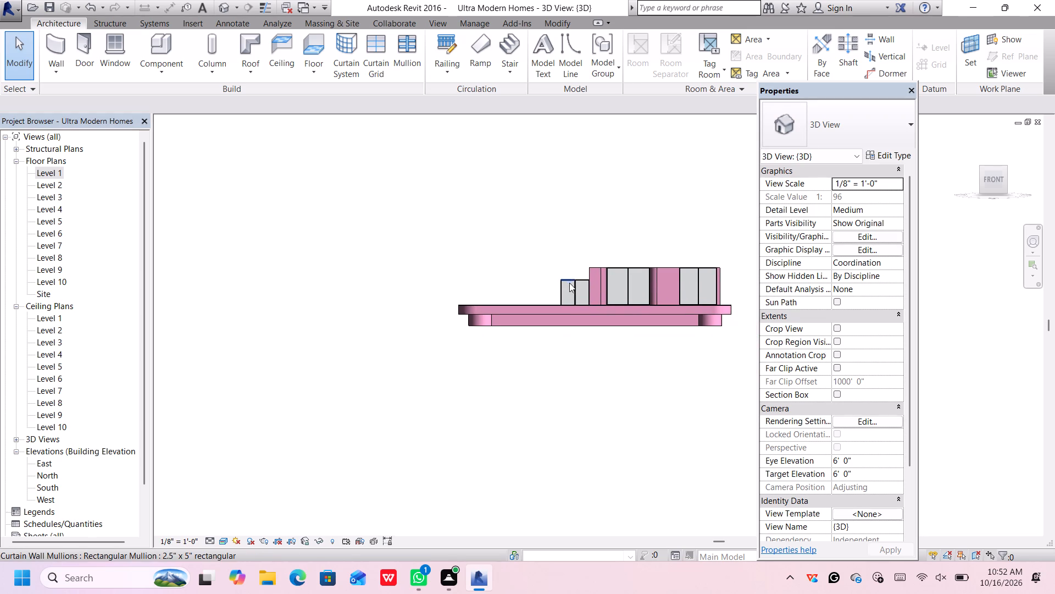
scroll(570, 284, up, 4)
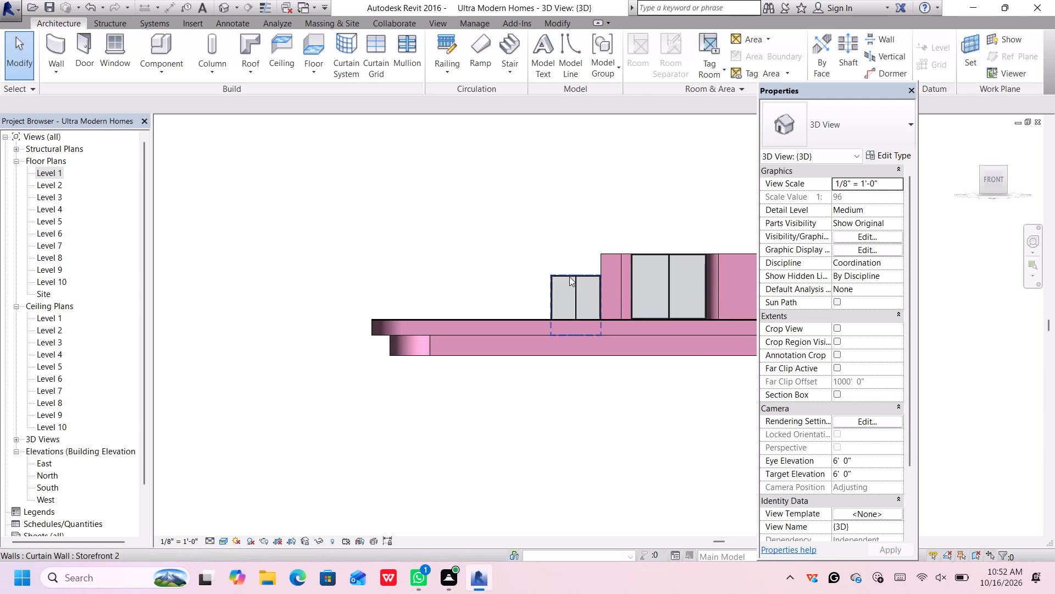
click(567, 276)
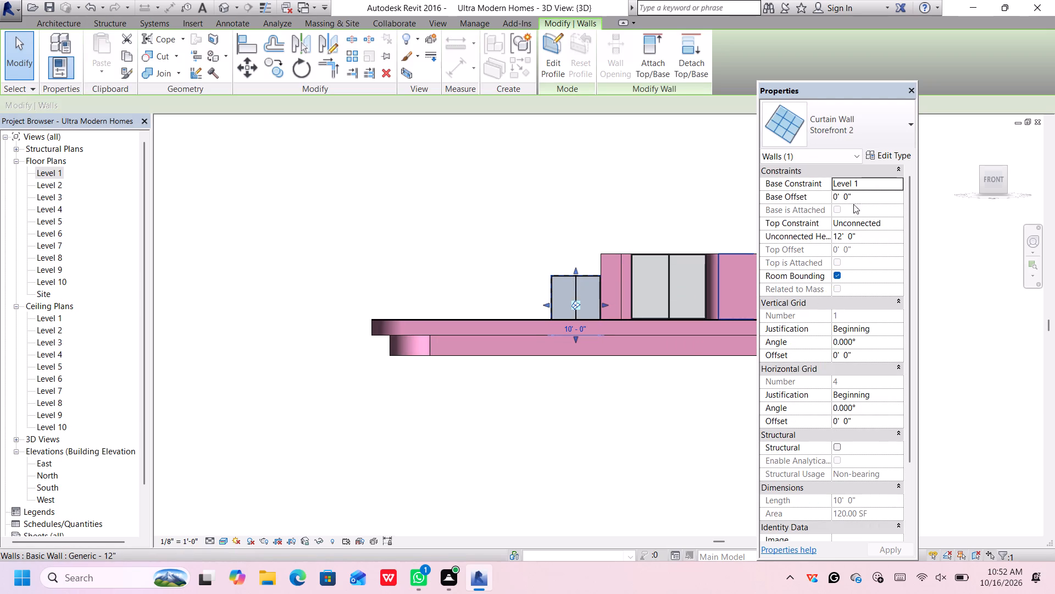
click(861, 234)
key(BackSpace)
key(BackSpace)
key(BackSpace)
key(BackSpace)
key(BackSpace)
key(BackSpace)
key(BackSpace)
key(BackSpace)
key(BackSpace)
key(BackSpace)
key(BackSpace)
key(BackSpace)
key(BackSpace)
key(BackSpace)
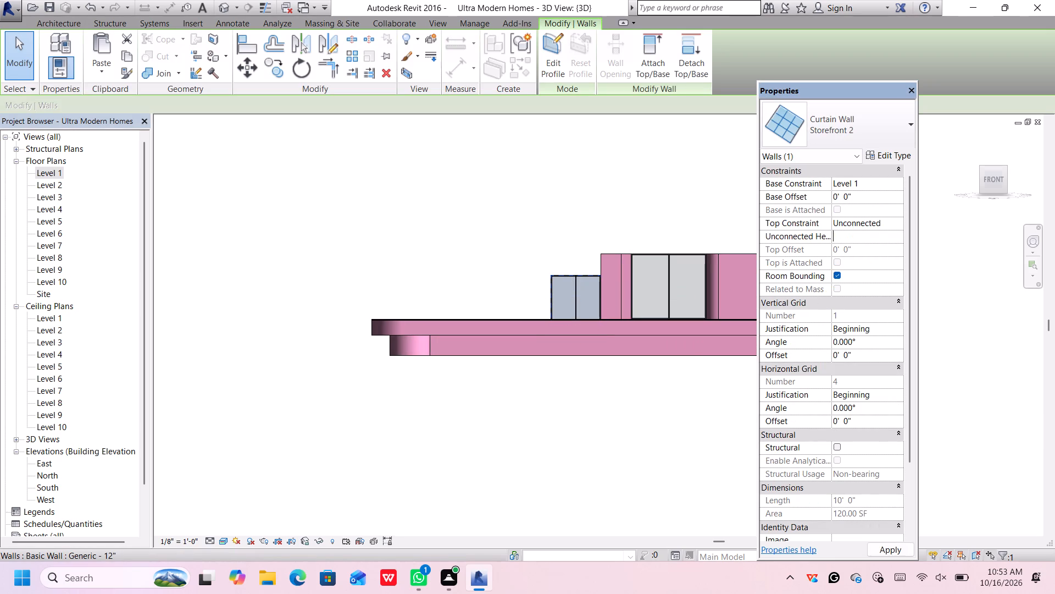
key(1)
text(3')
key(Return)
Set the base offset of the new Storefront 2 curtain wall to 3' 3".
click(862, 199)
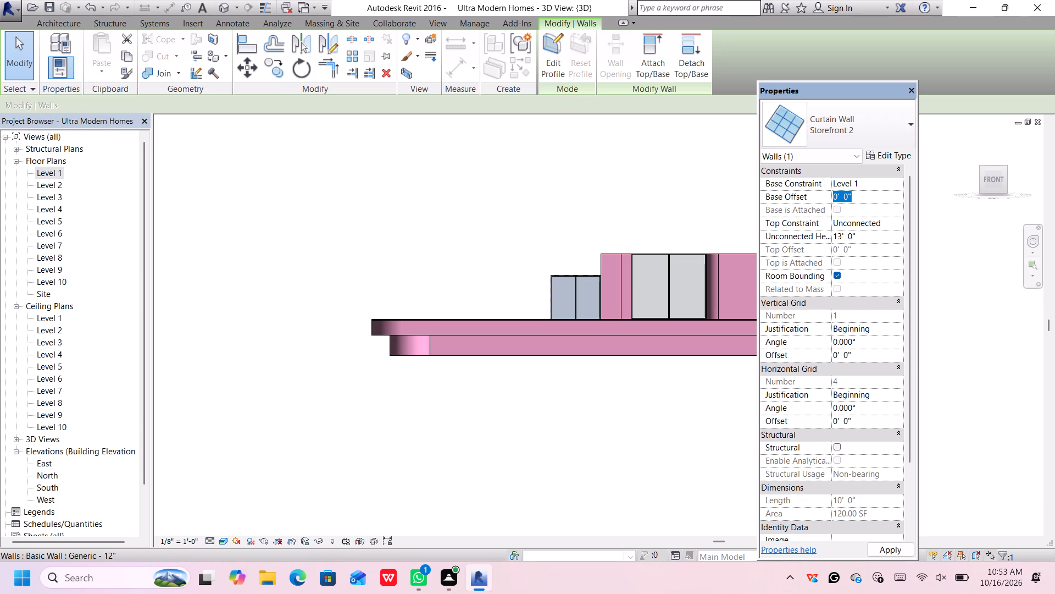
key(BackSpace)
key(2)
key(BackSpace)
text(3')
text(3")
key(Return)
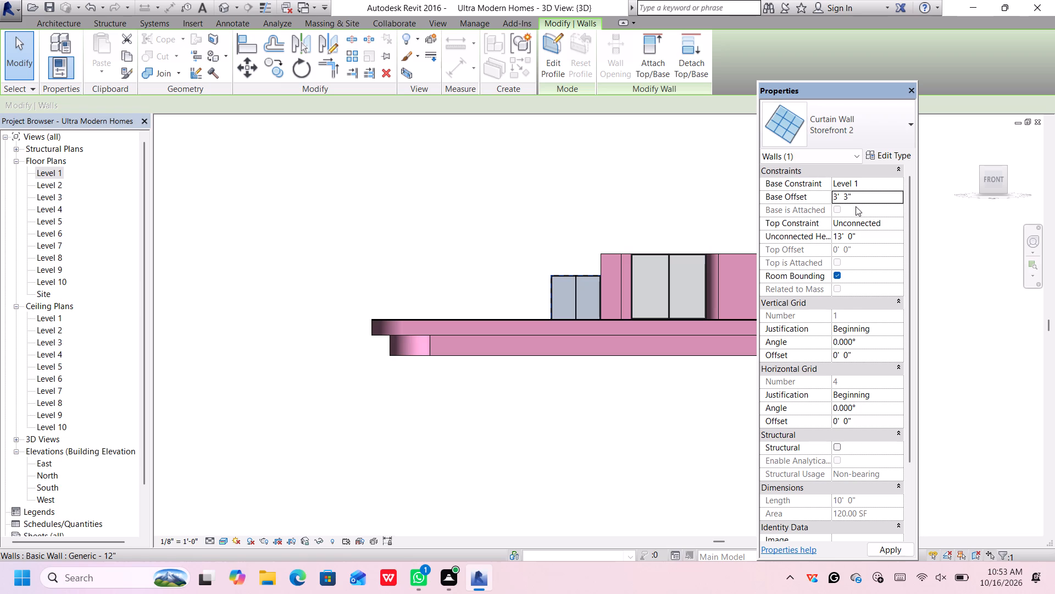
Stretch the free outer end of the new Storefront 2 curtain wall outward to a length of 11'.
scroll(604, 333, down, 2)
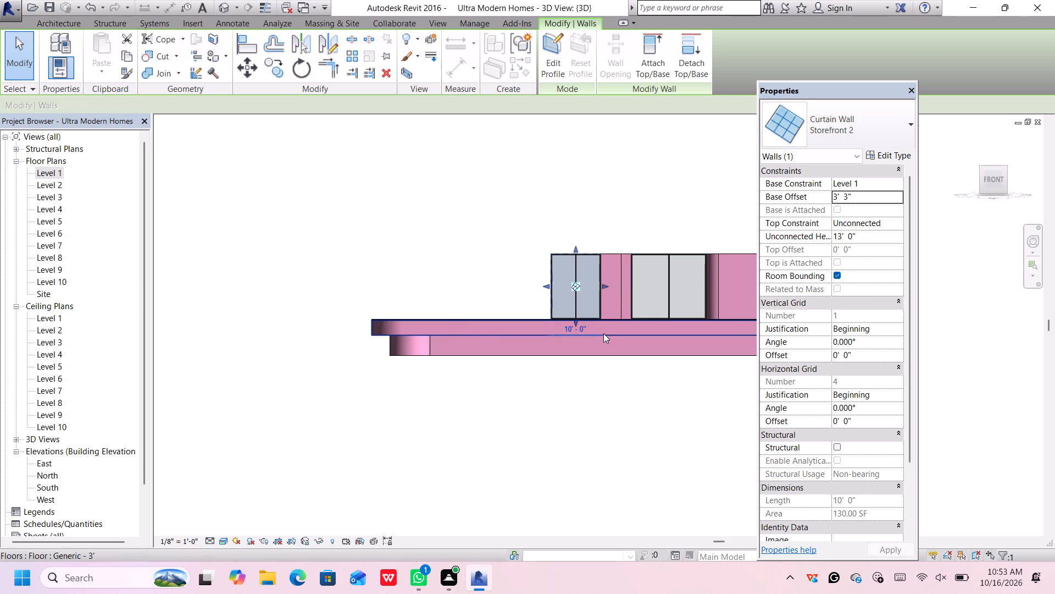
scroll(603, 333, down, 1)
middle_drag(606, 375, 574, 357)
scroll(537, 282, up, 2)
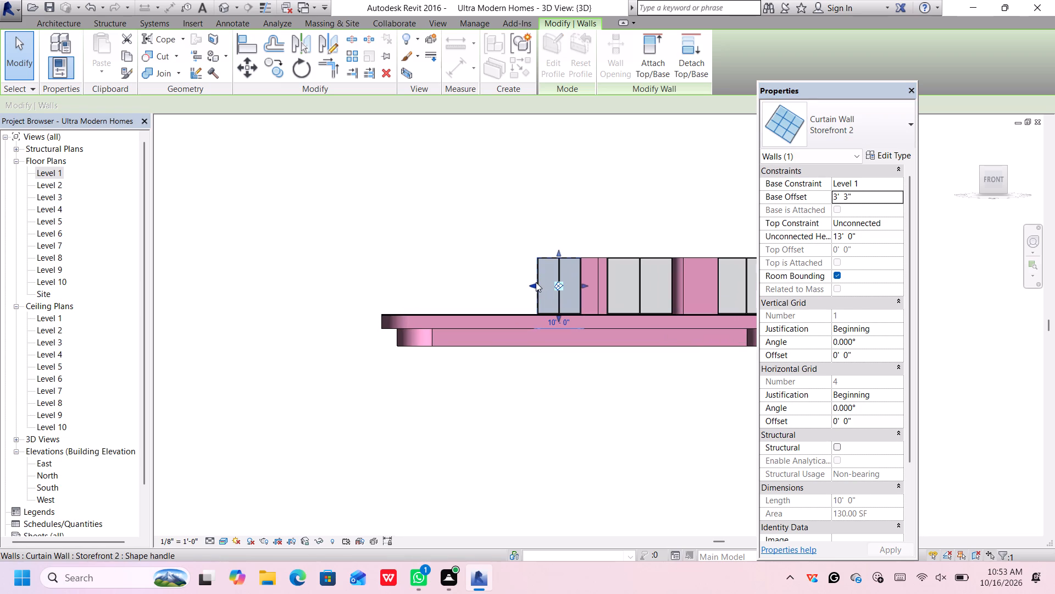
click(533, 284)
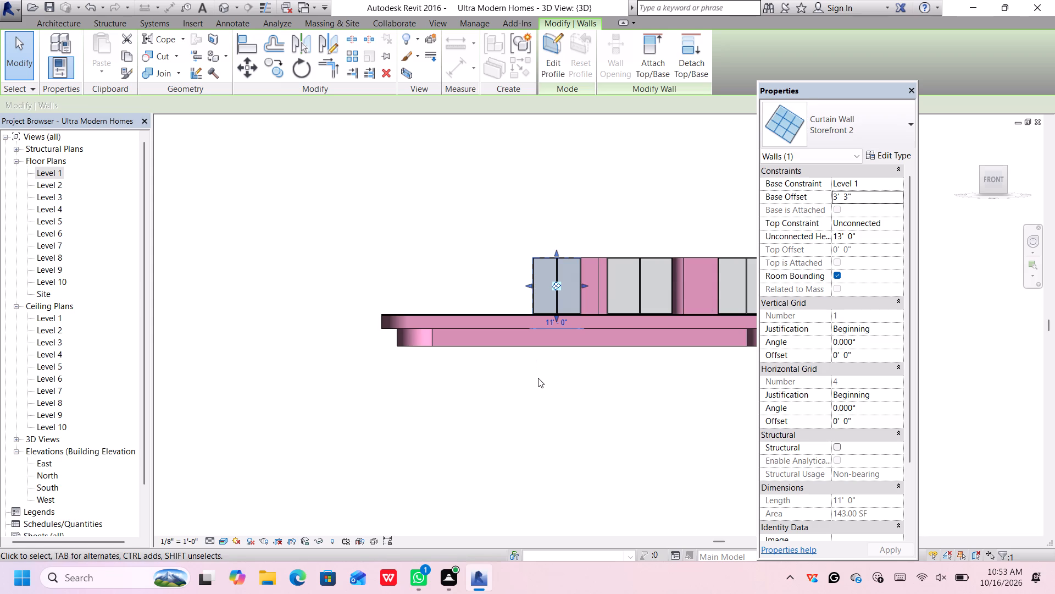
Set the vertical grid spacing of the Storefront 2 curtain wall type to 11'.
scroll(529, 288, down, 2)
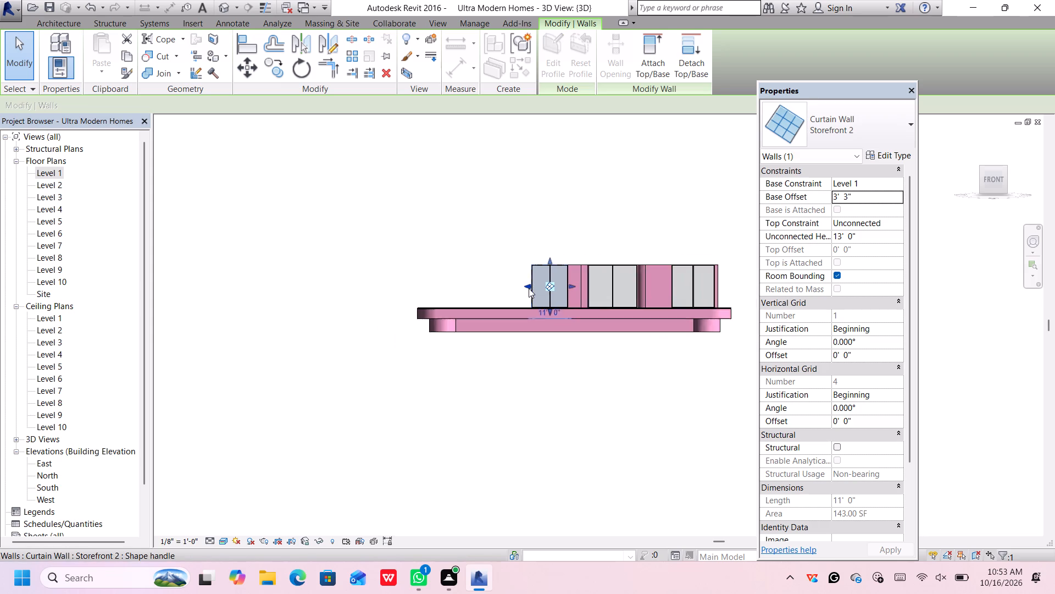
scroll(529, 288, down, 2)
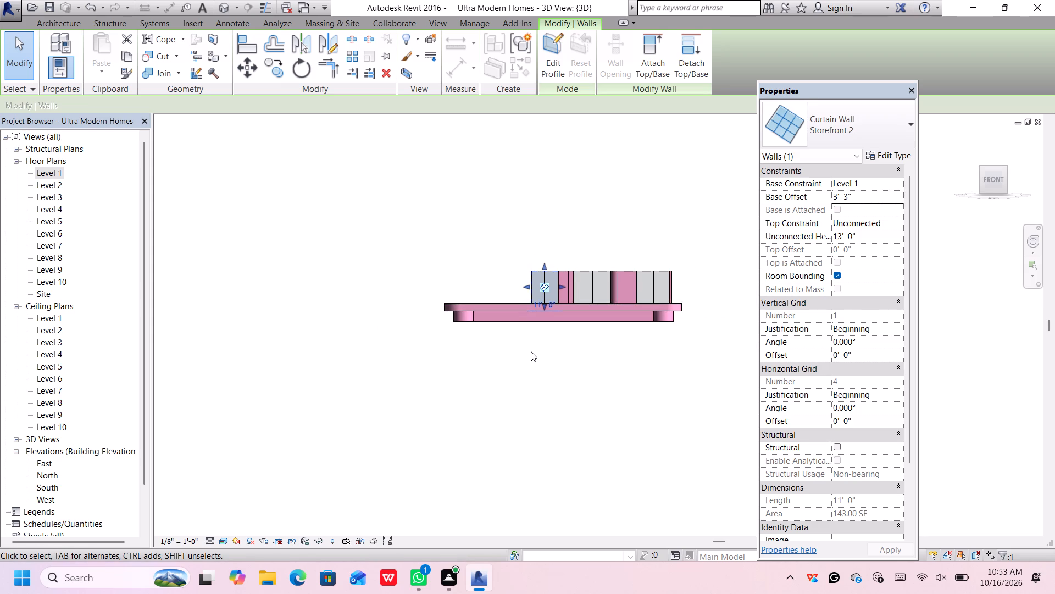
scroll(545, 283, up, 3)
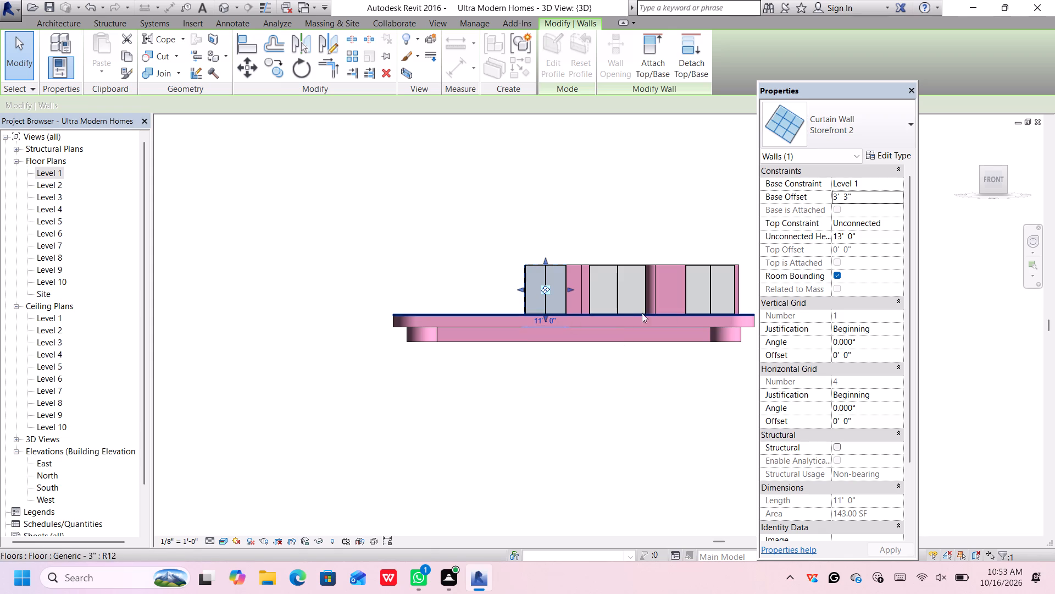
click(883, 151)
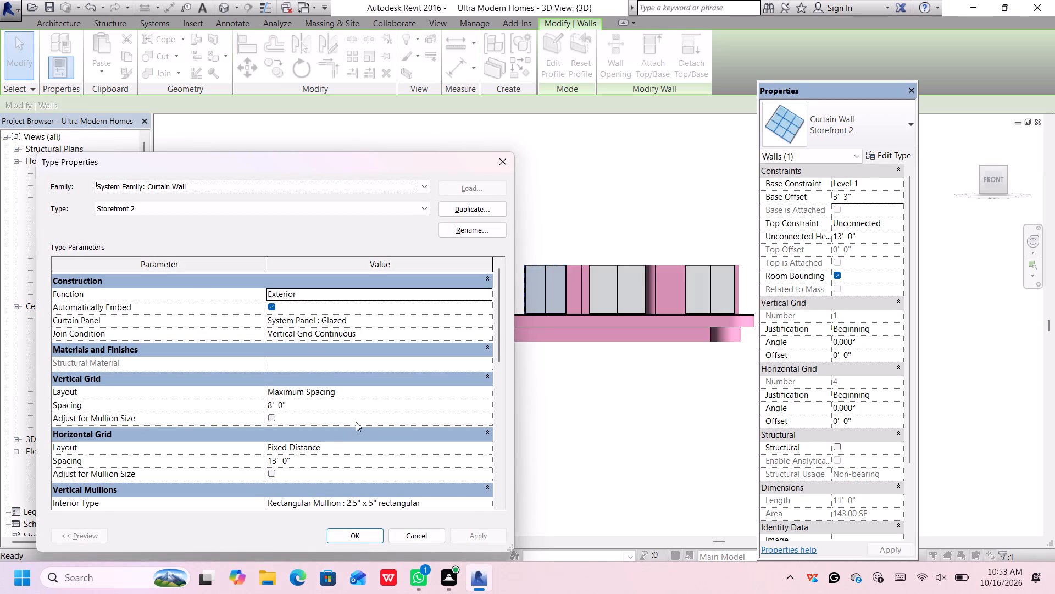
click(352, 403)
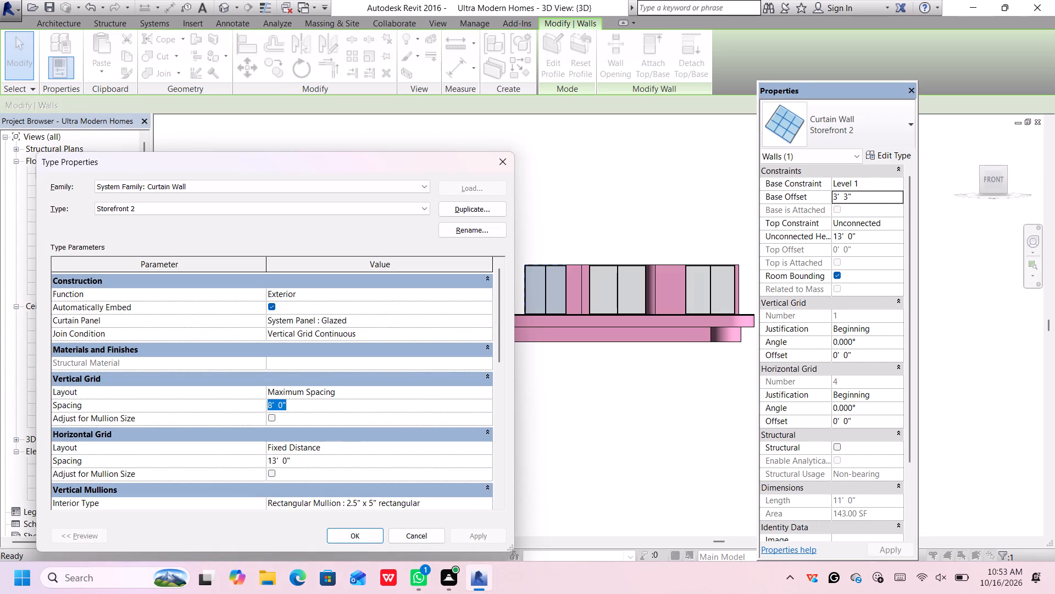
key(BackSpace)
key(1)
key(1)
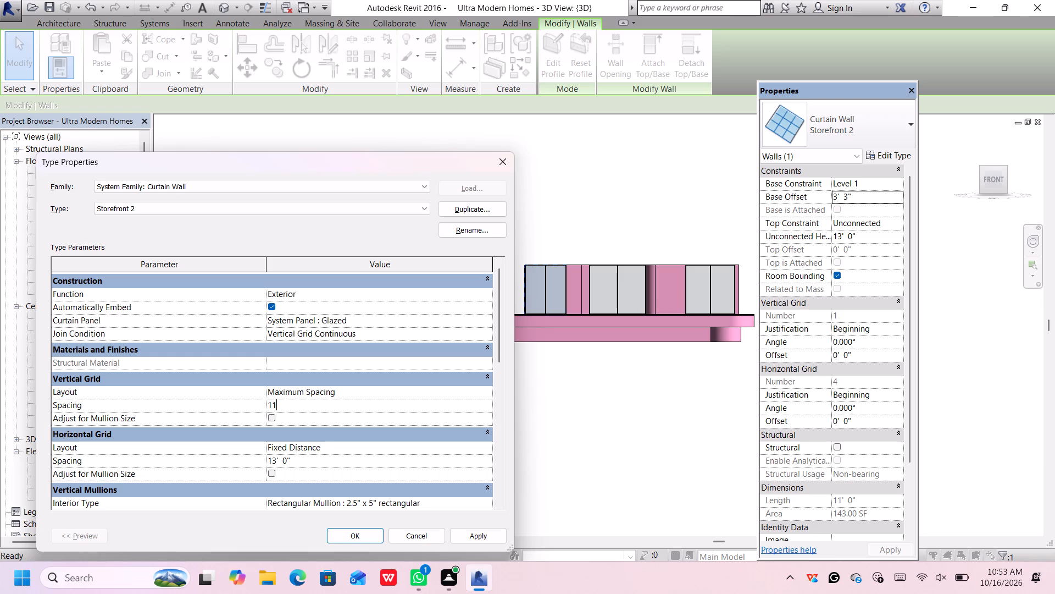
key(apostrophe)
key(Return)
click(358, 537)
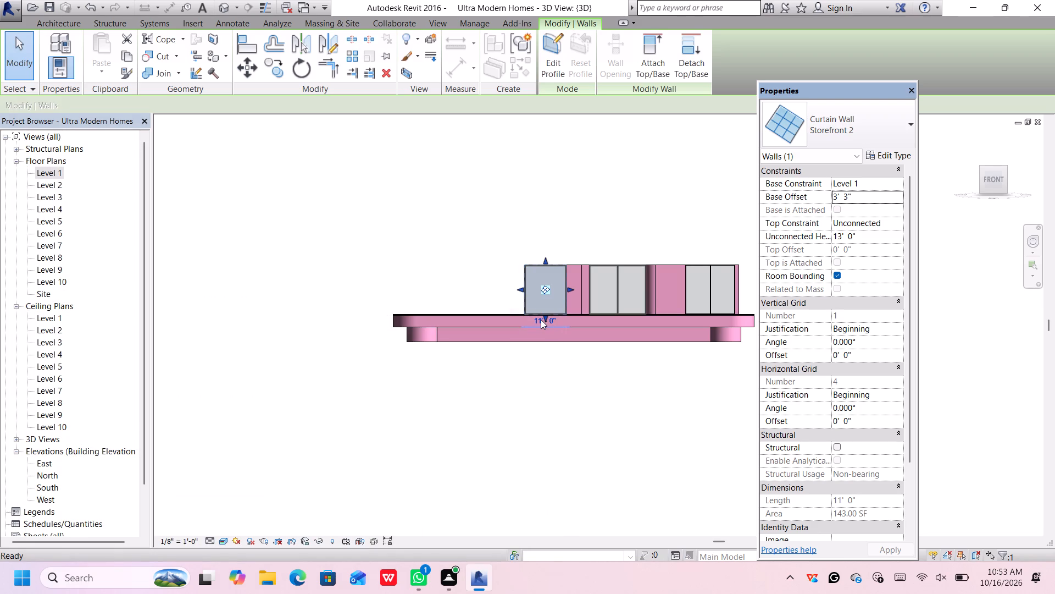
Set the length of the new Storefront 2 curtain wall to 10'.
drag(537, 322, 531, 328)
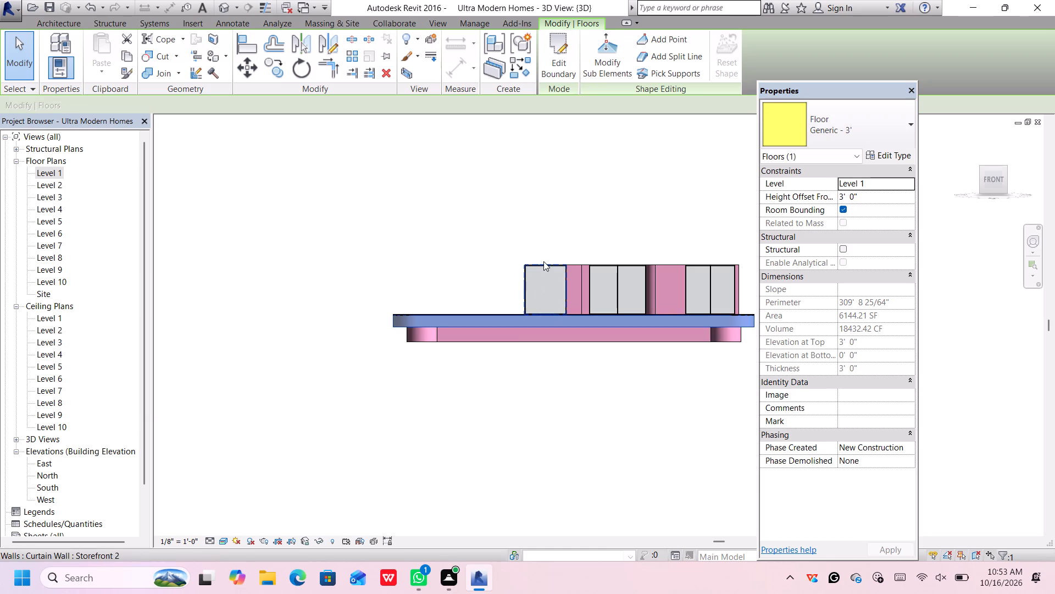
click(543, 262)
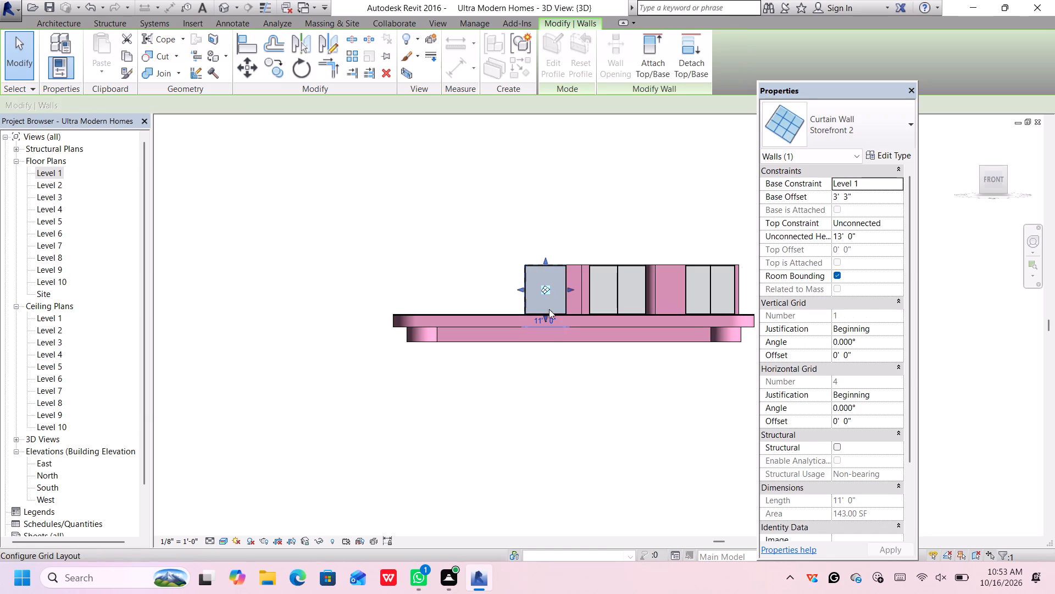
scroll(552, 335, up, 6)
click(534, 307)
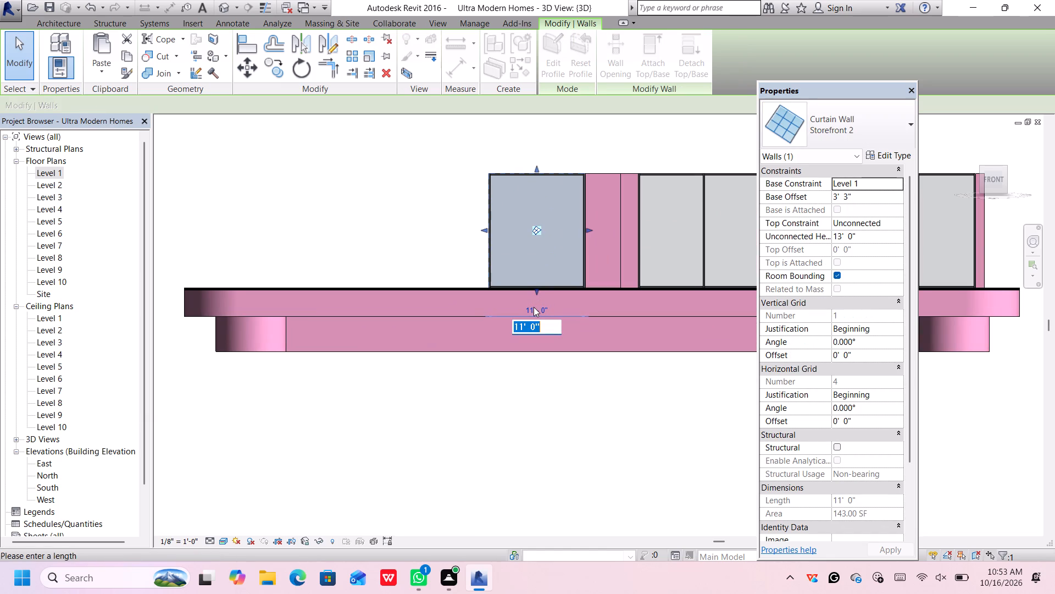
key(BackSpace)
text(10')
key(Return)
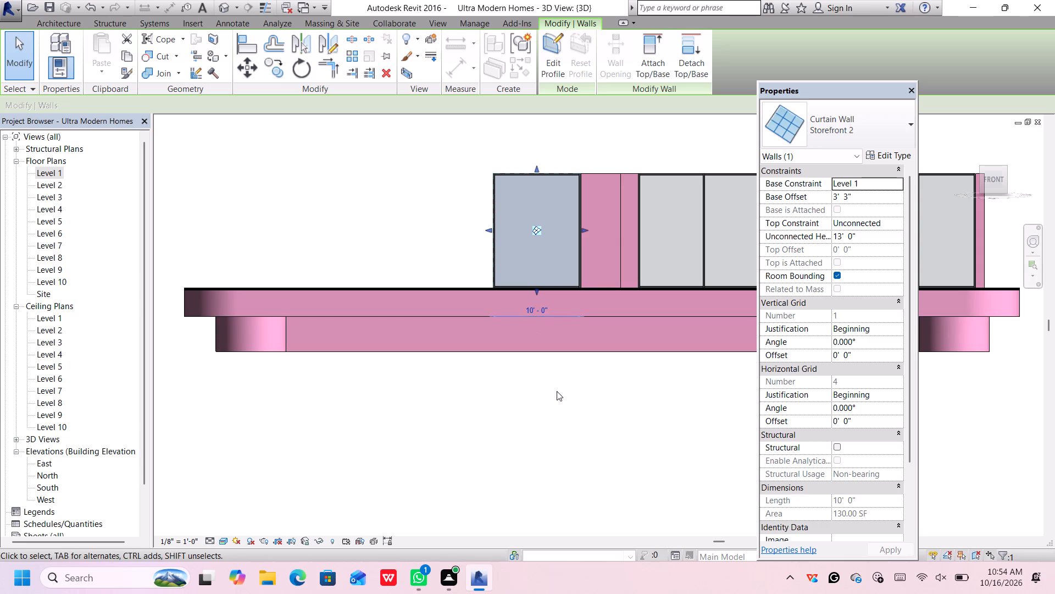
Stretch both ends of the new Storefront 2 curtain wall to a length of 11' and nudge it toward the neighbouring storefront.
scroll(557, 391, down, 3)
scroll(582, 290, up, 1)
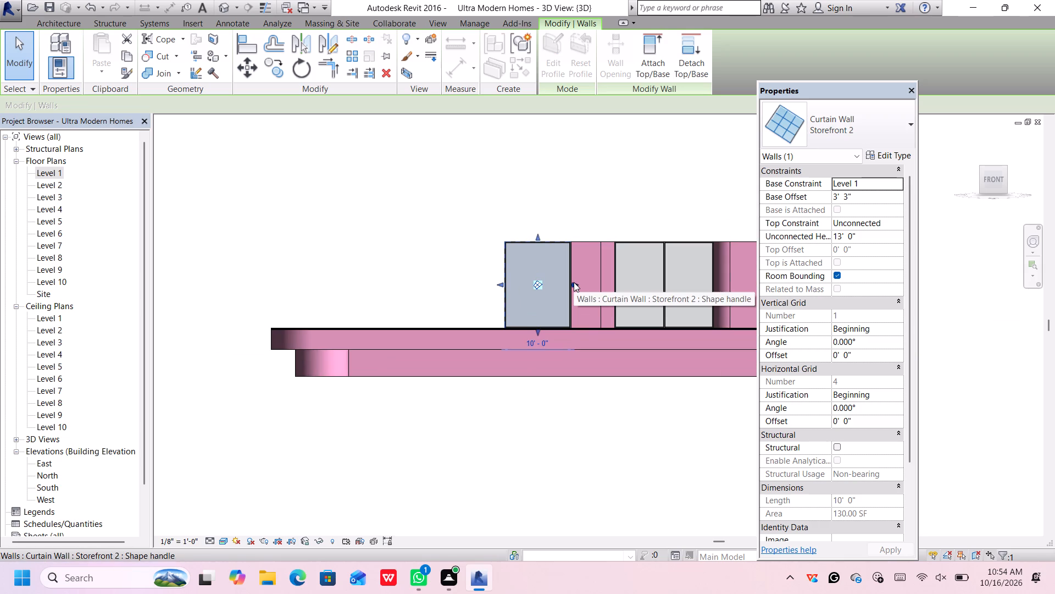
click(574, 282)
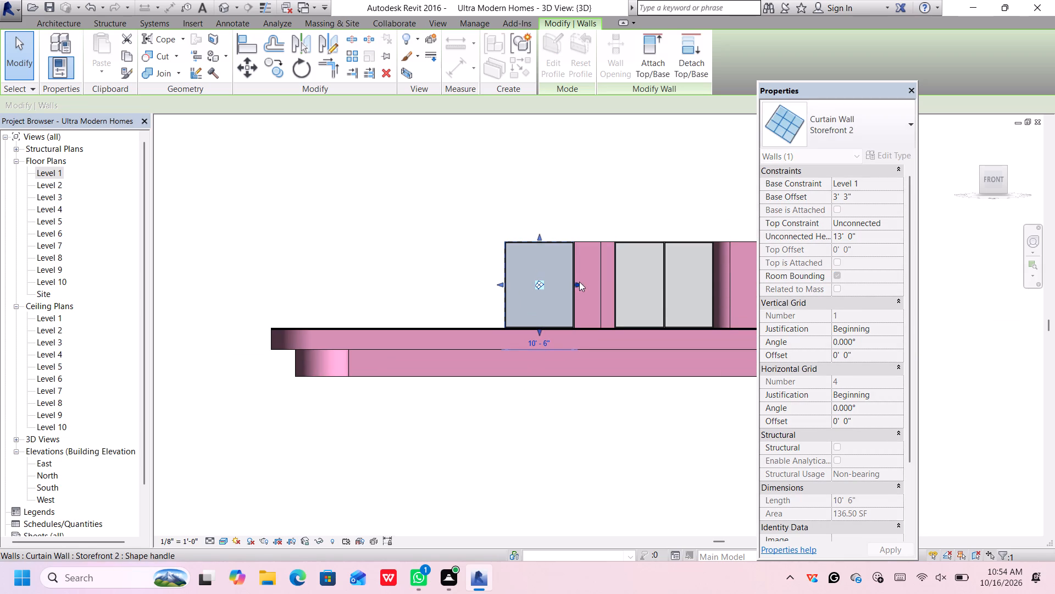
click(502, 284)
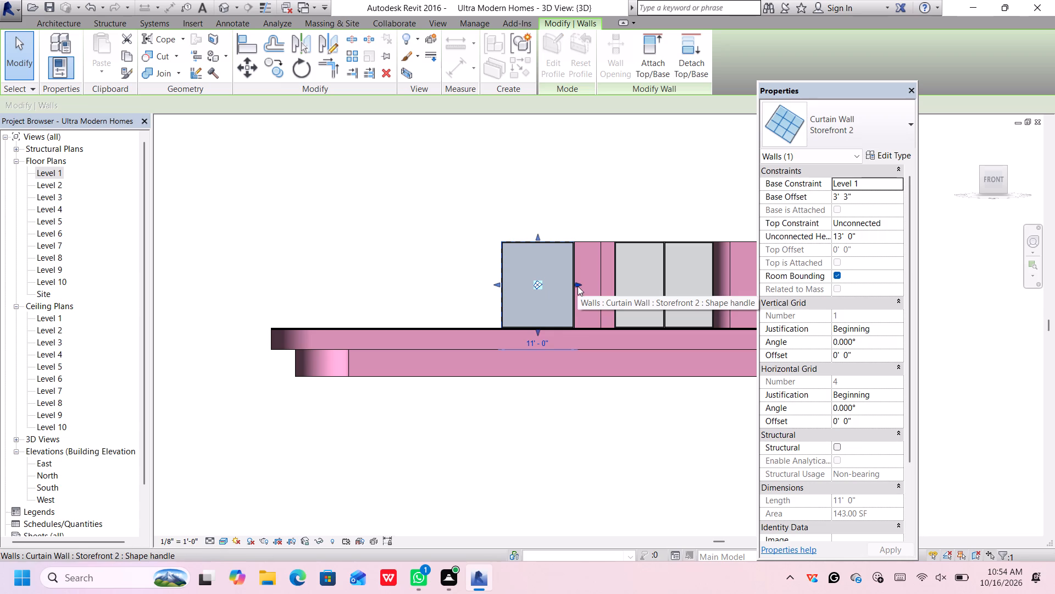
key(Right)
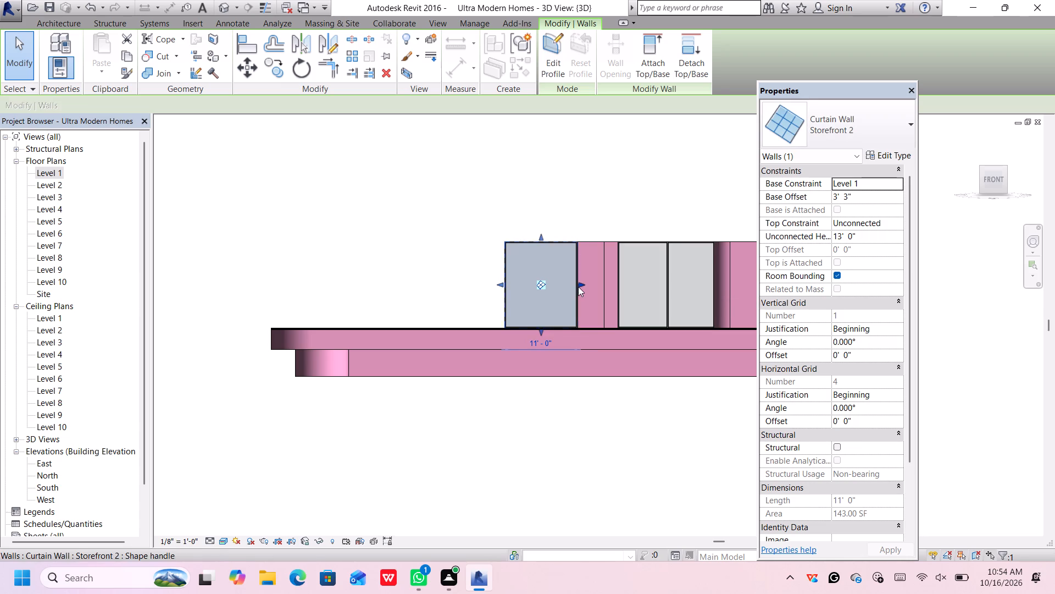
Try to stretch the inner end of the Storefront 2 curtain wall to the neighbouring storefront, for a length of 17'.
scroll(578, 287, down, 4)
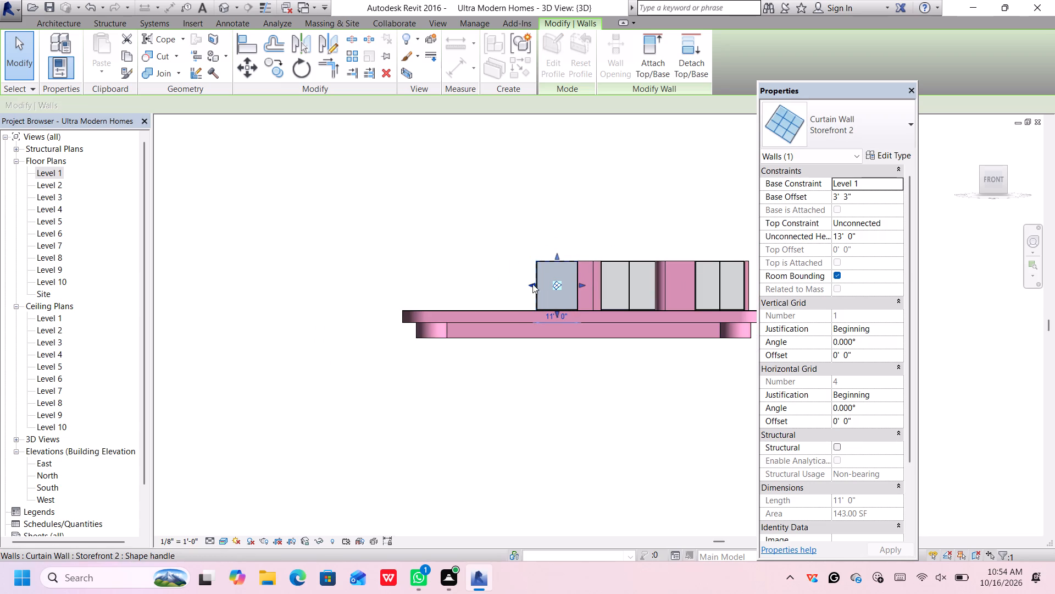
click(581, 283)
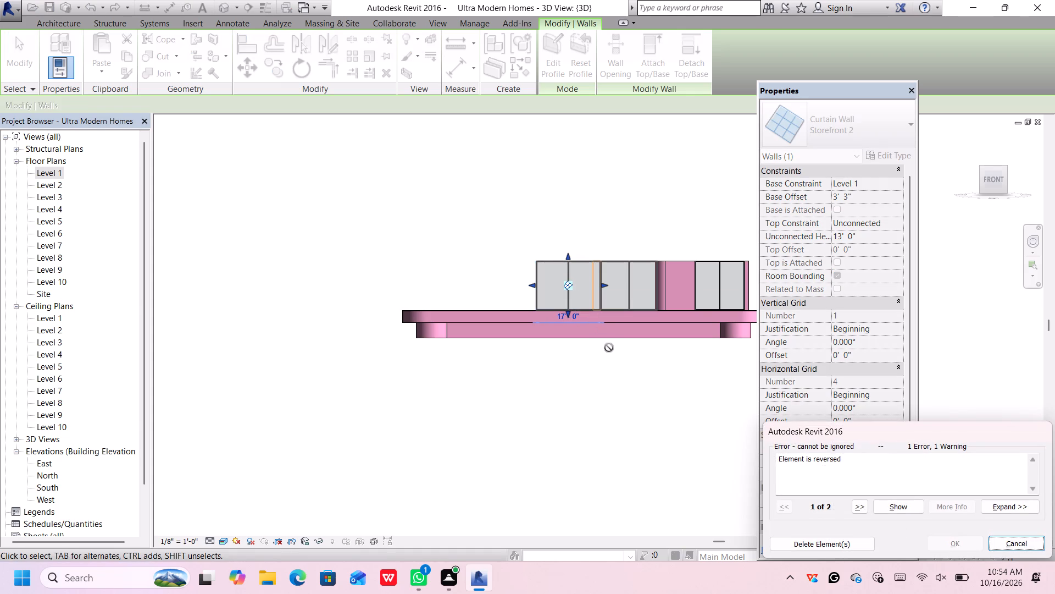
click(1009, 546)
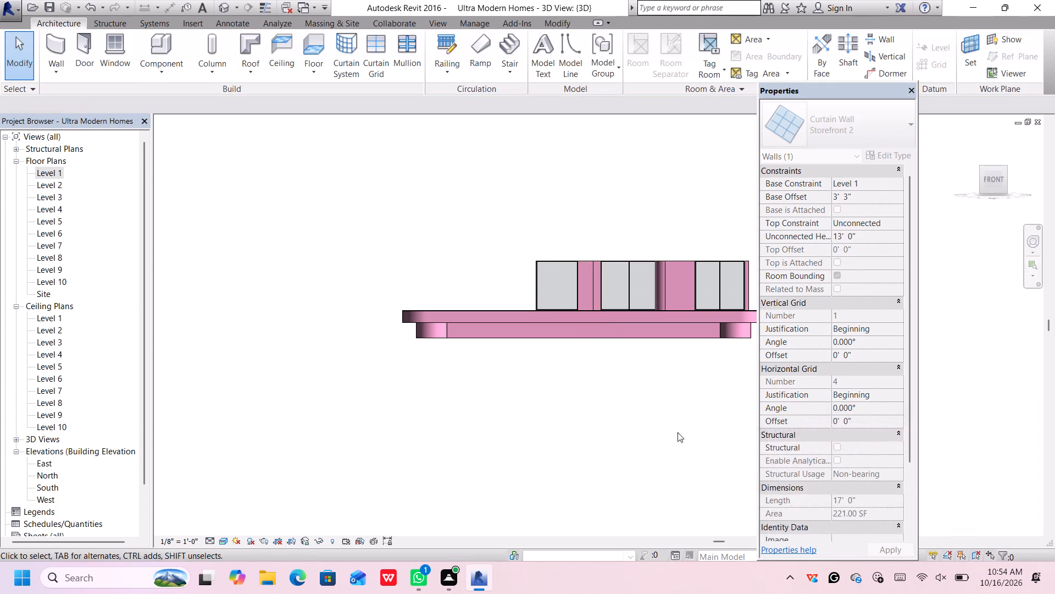
Examine the Generic - 7' wall block and how it meets the new curtain wall from the front and at an angle.
scroll(585, 316, down, 2)
scroll(620, 259, up, 5)
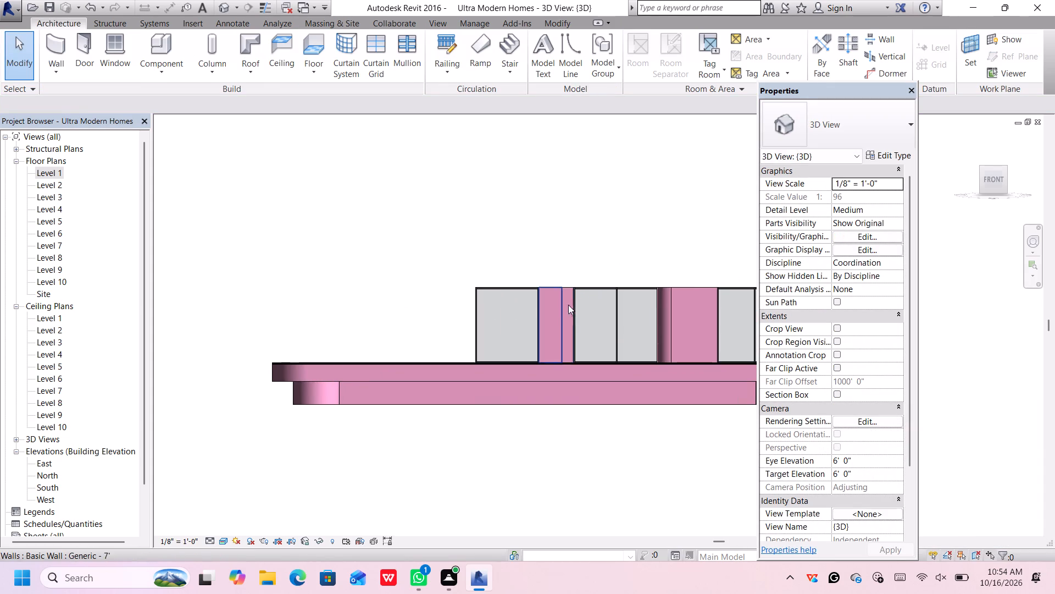
click(560, 294)
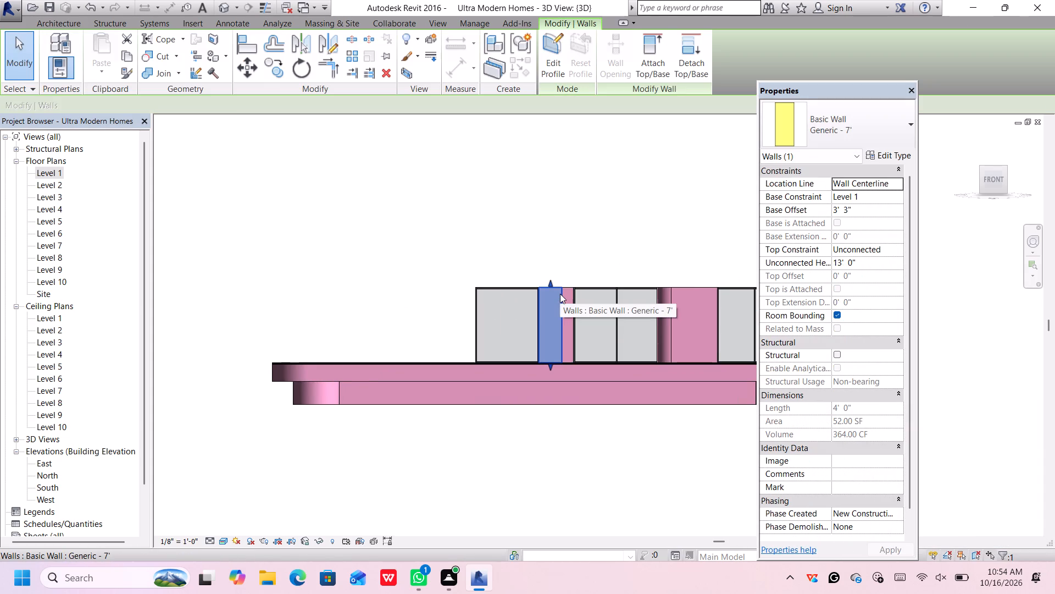
scroll(567, 288, down, 4)
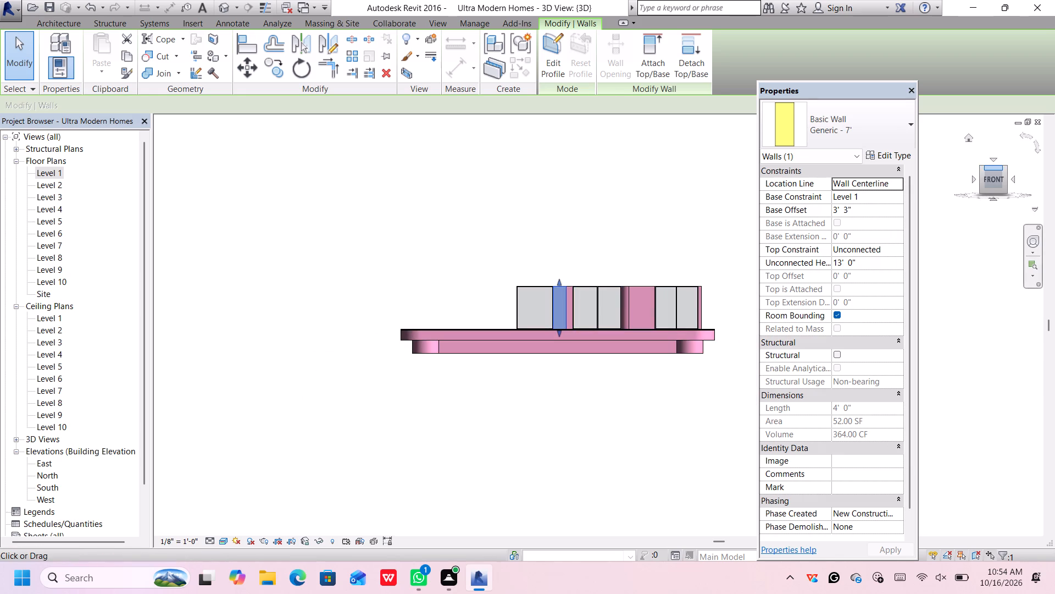
click(982, 167)
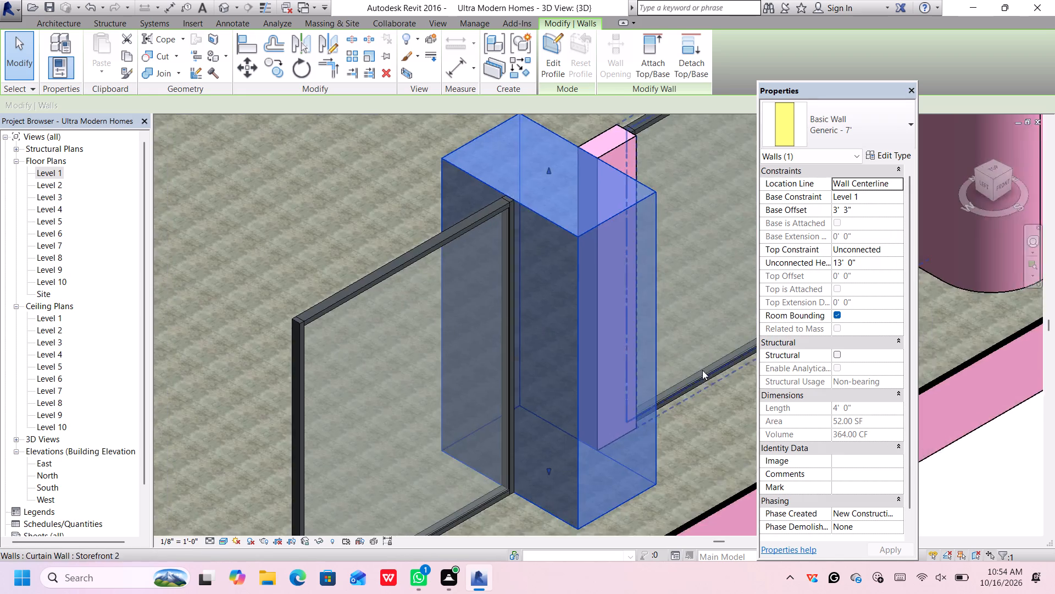
scroll(687, 388, down, 10)
click(700, 469)
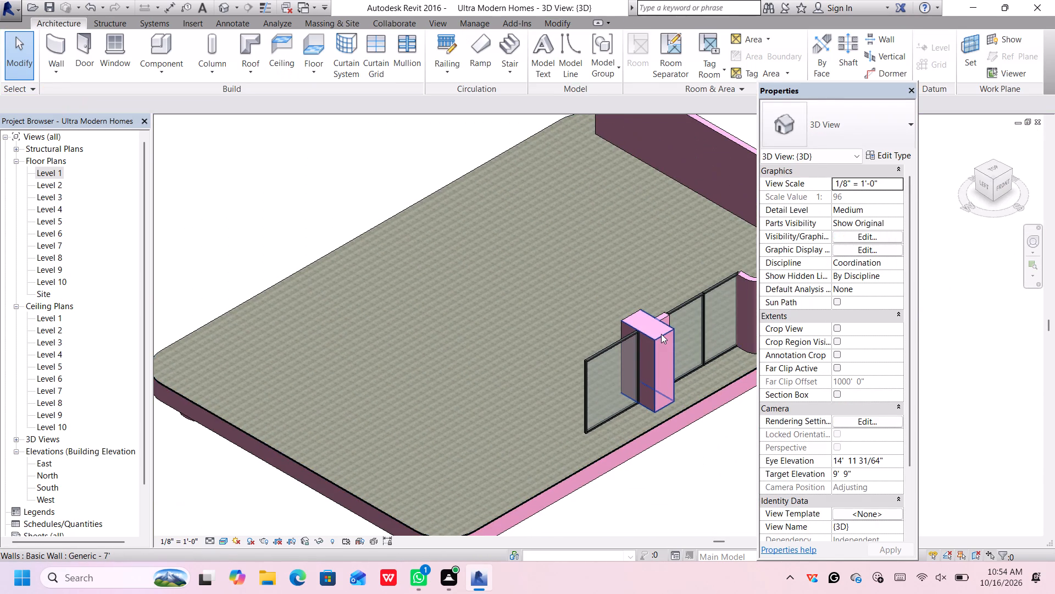
click(660, 334)
scroll(651, 455, up, 5)
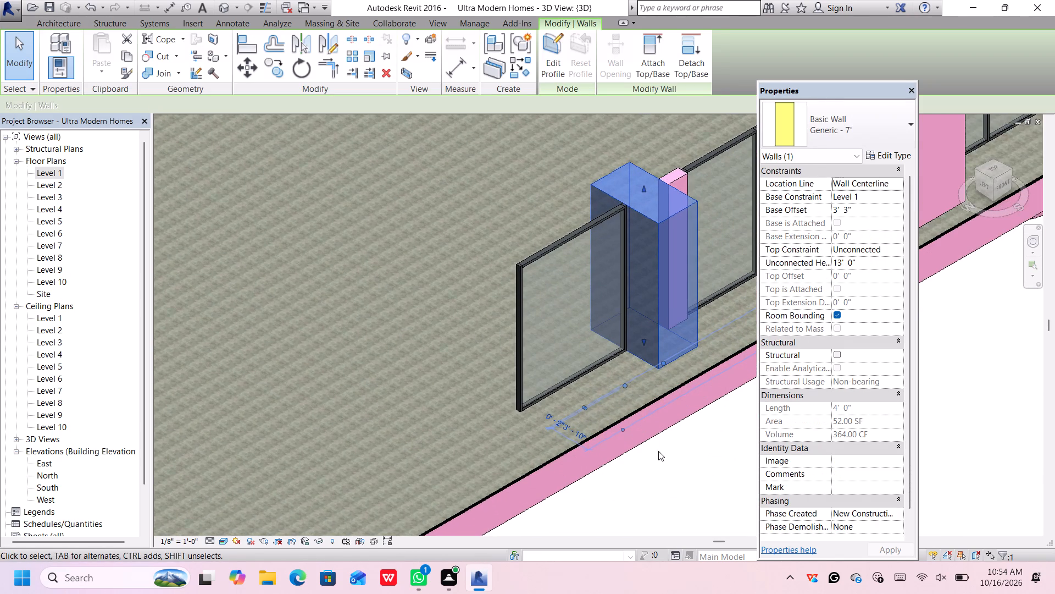
middle_drag(694, 464, 600, 410)
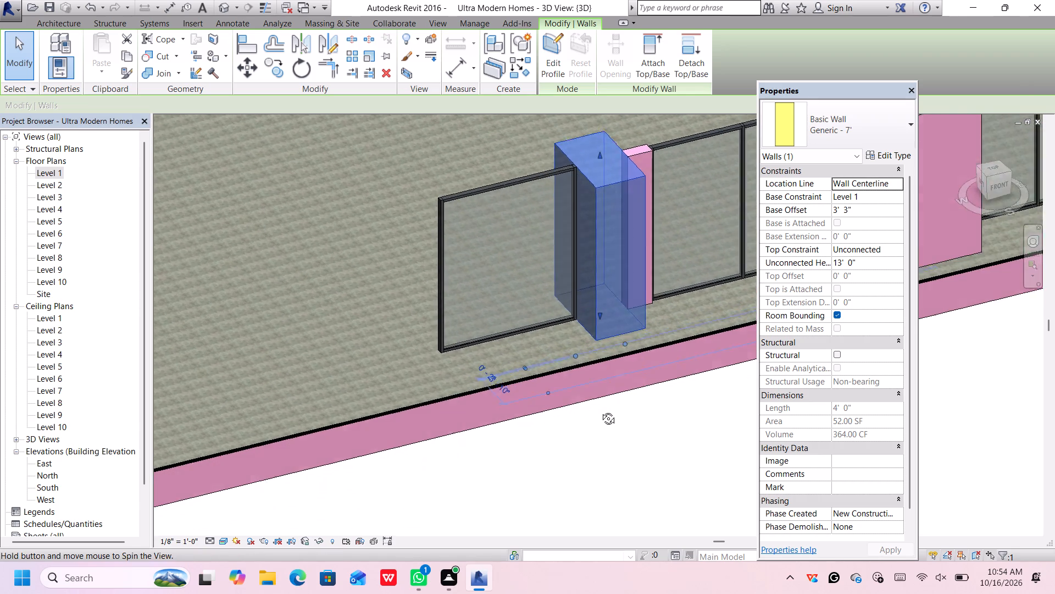
middle_drag(600, 410, 597, 408)
click(590, 258)
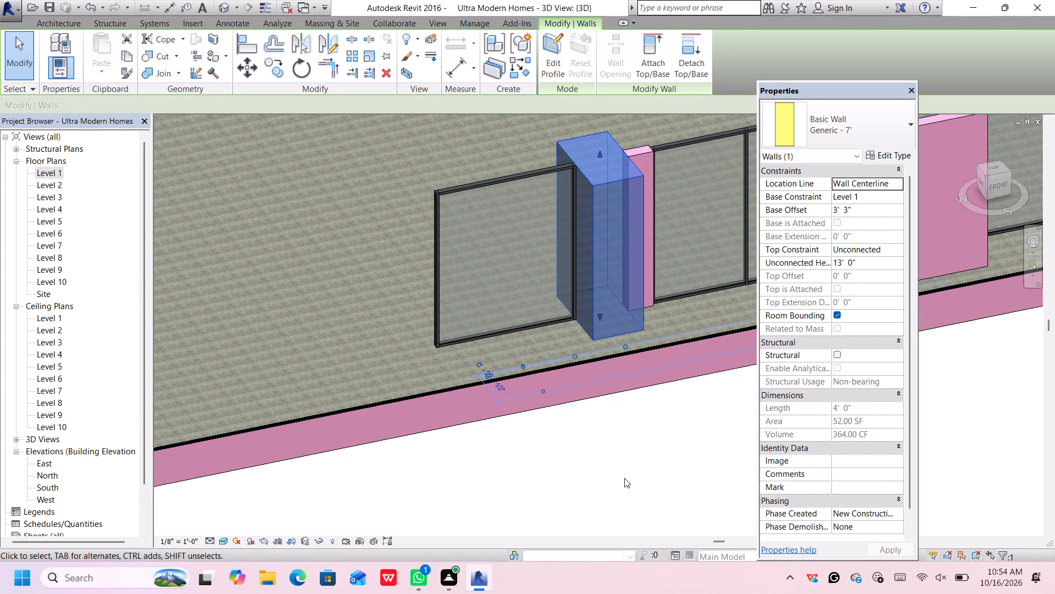
click(625, 477)
click(595, 300)
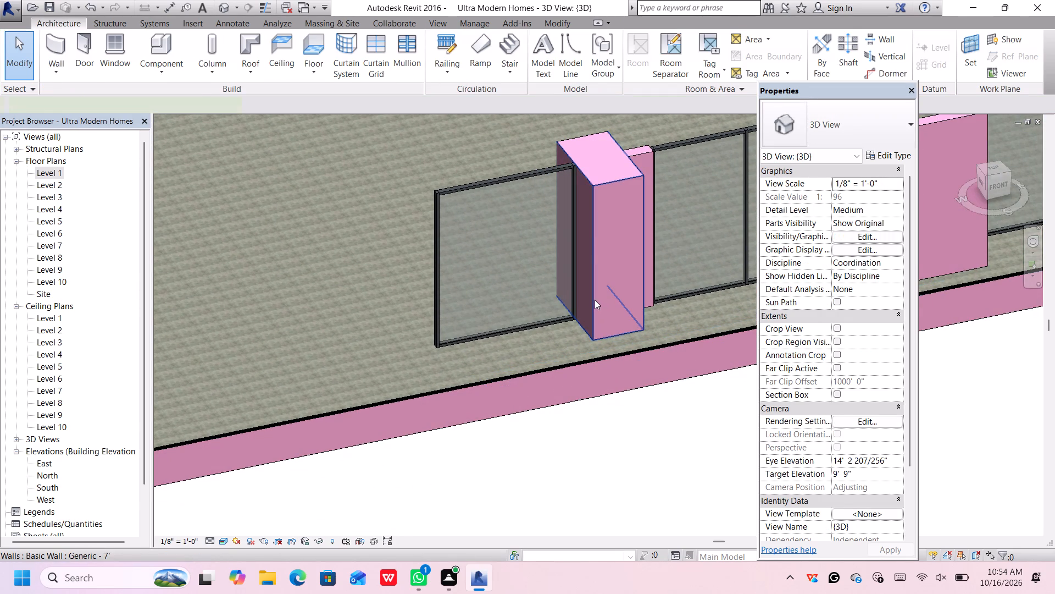
scroll(598, 315, down, 3)
middle_drag(631, 442, 626, 438)
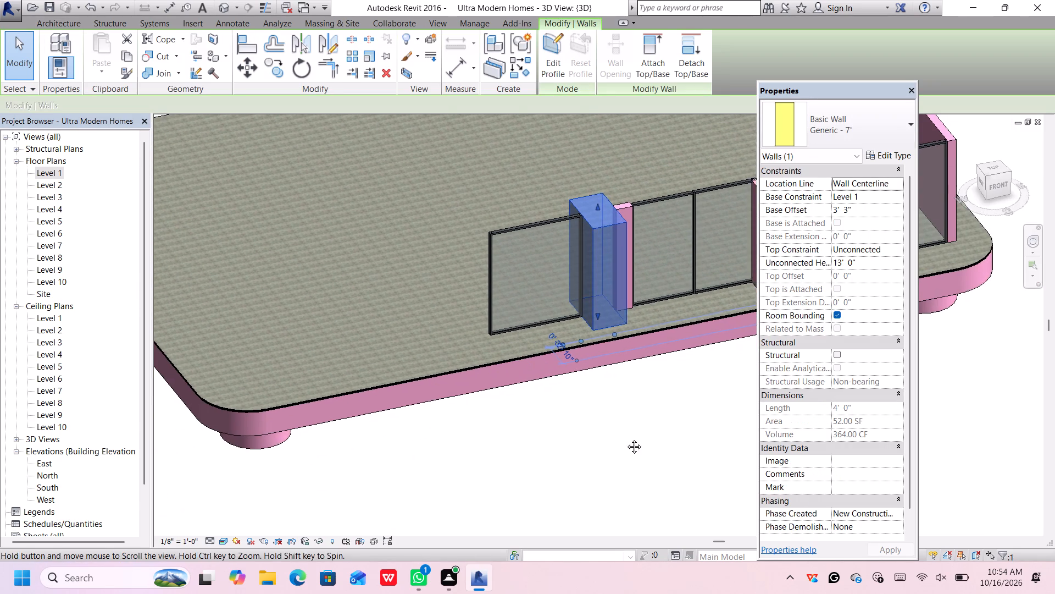
middle_drag(626, 438, 599, 432)
scroll(600, 431, down, 2)
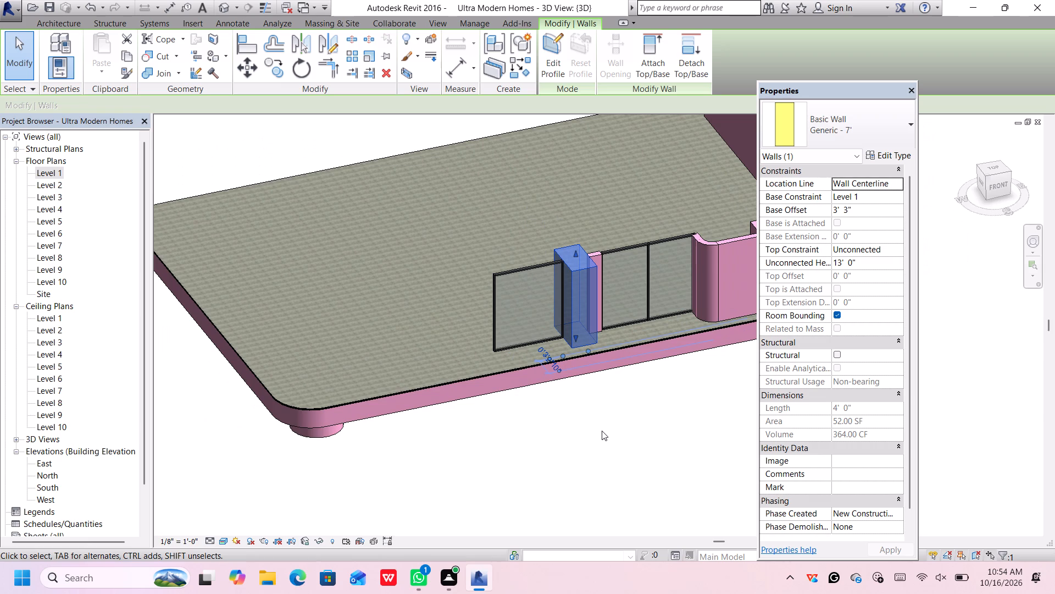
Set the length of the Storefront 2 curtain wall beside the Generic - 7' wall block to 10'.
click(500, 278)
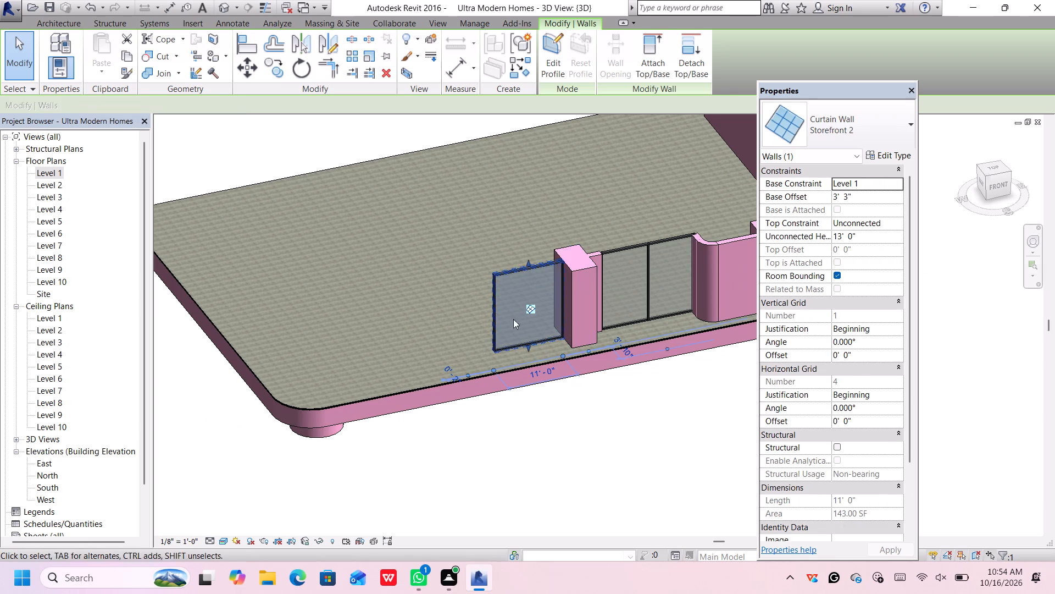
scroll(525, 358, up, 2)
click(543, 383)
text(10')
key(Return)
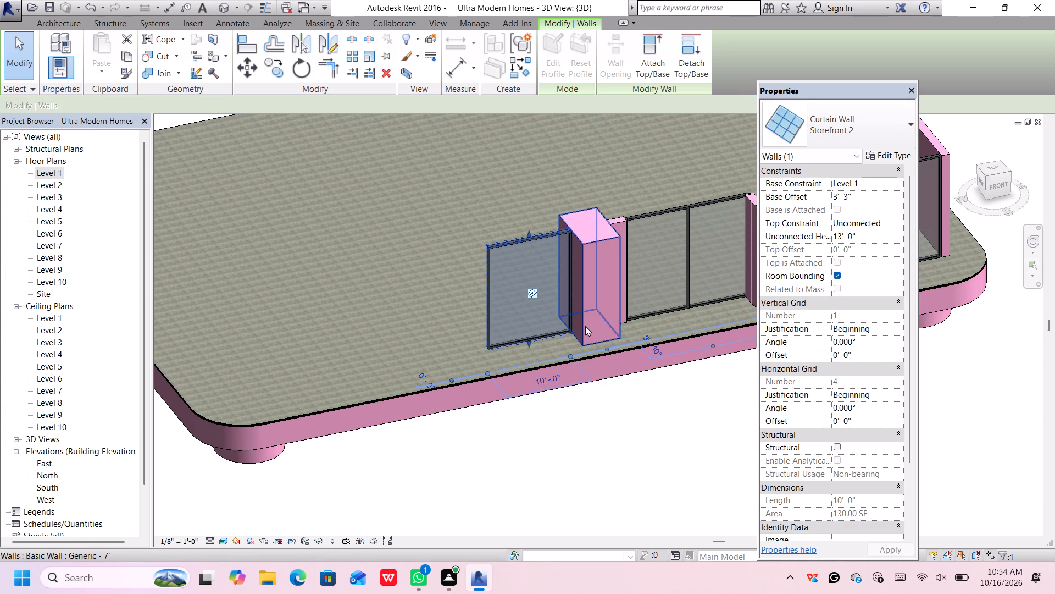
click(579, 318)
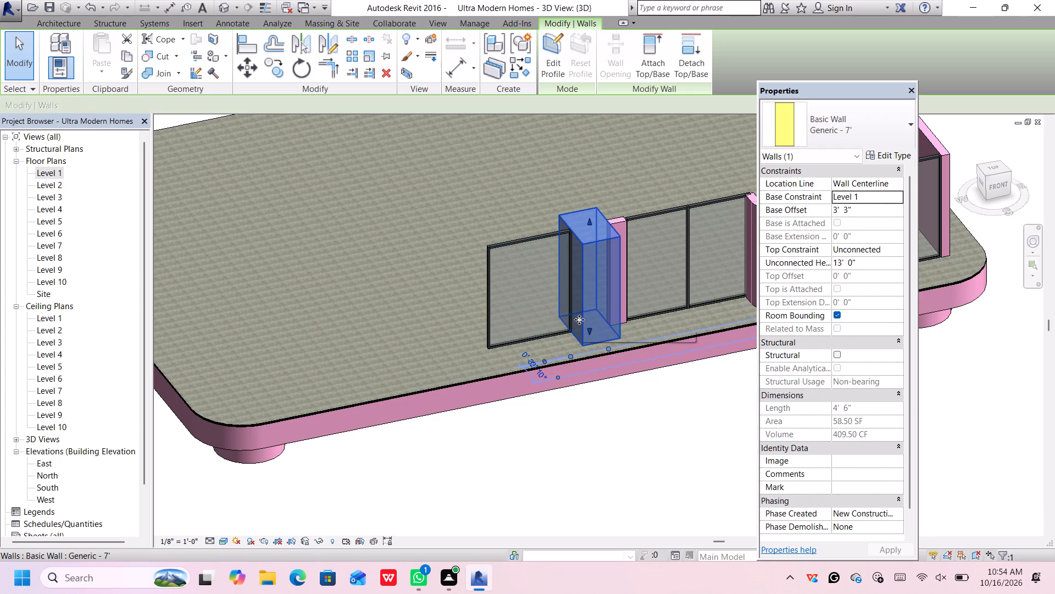
Undo the recent curtain wall edits back to before the Storefront 2 wall on the outer side of the block was placed.
key(ctrl+z)
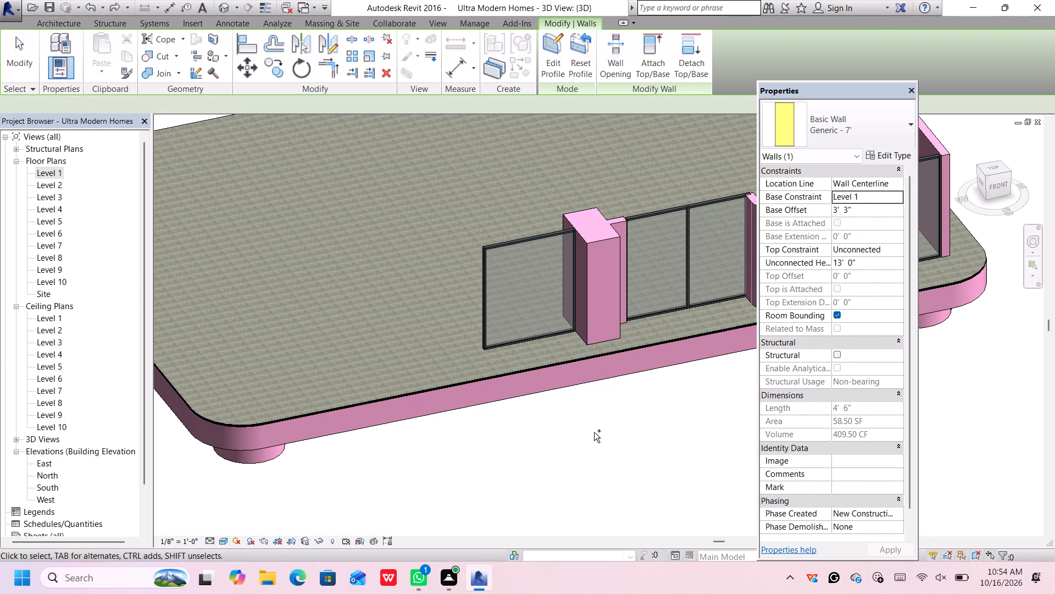
key(ctrl+z)
key(ctrl+z)
key(ctrl+z)
key(ctrl+z)
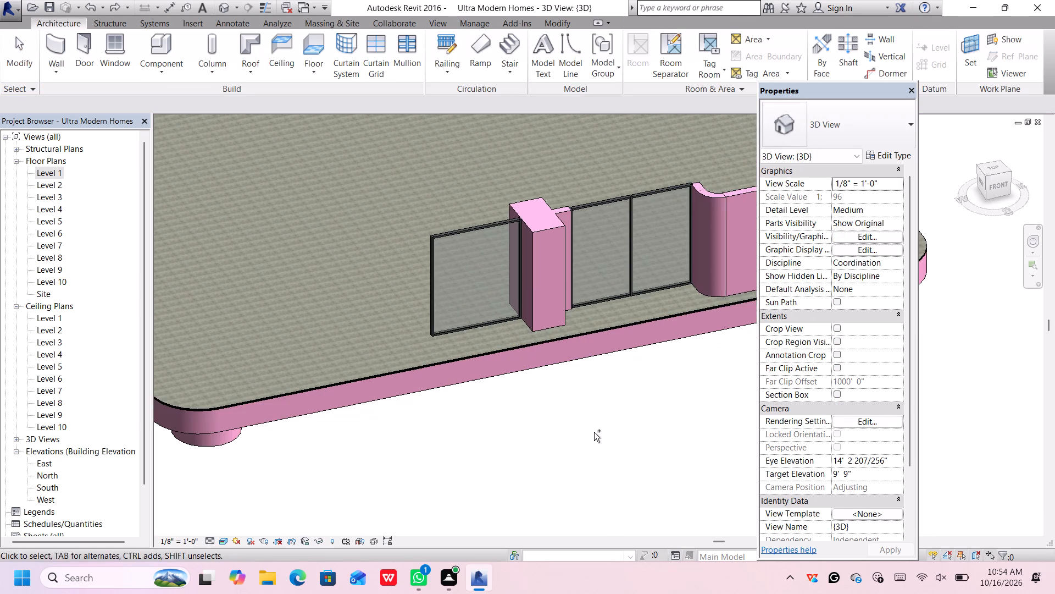
key(ctrl+z)
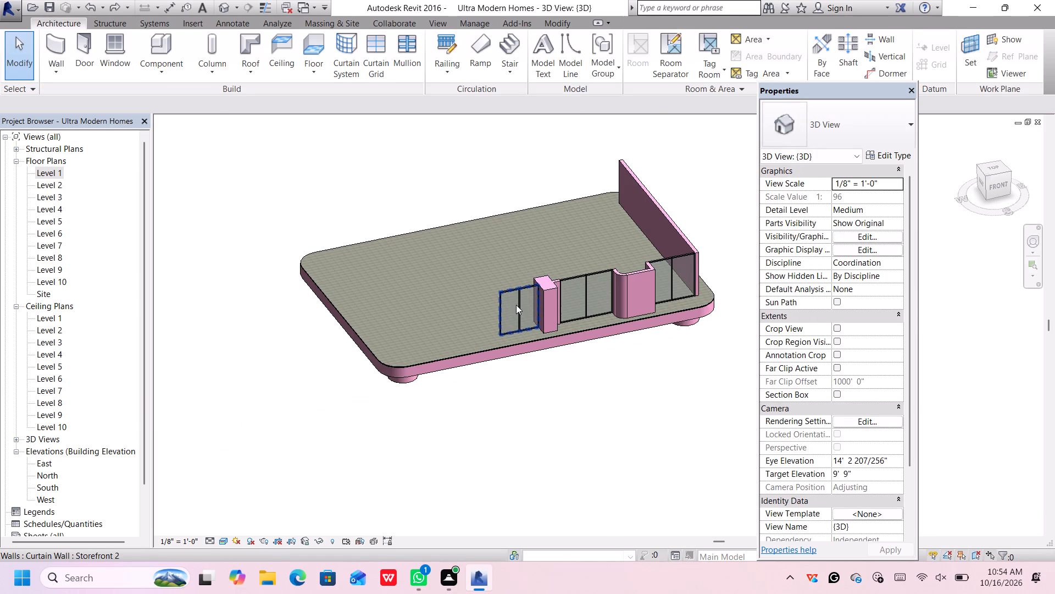
click(517, 296)
scroll(525, 345, up, 2)
key(ctrl+z)
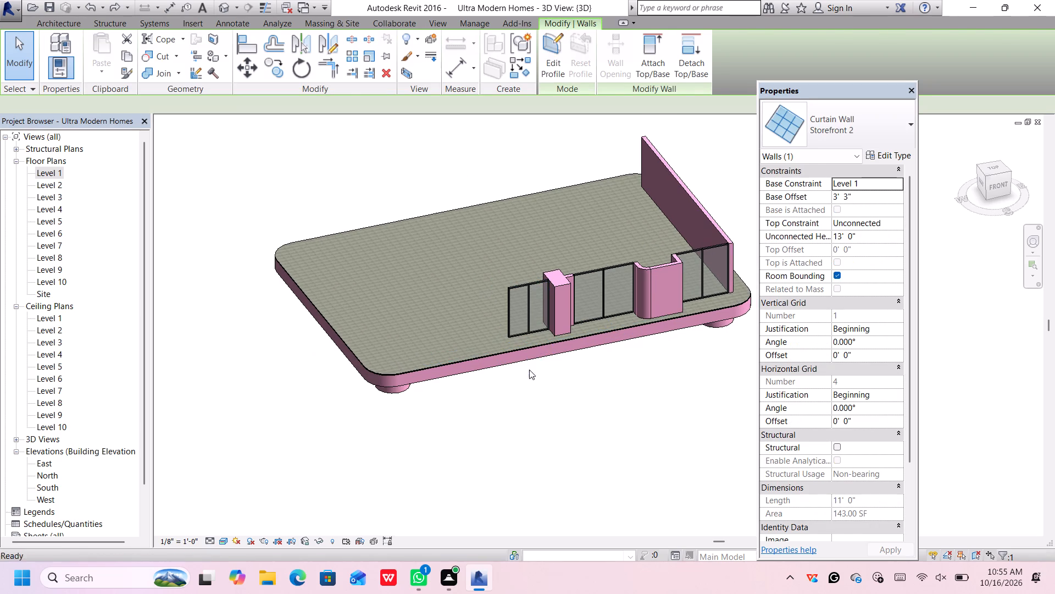
key(ctrl+z)
key(ctrl+z)
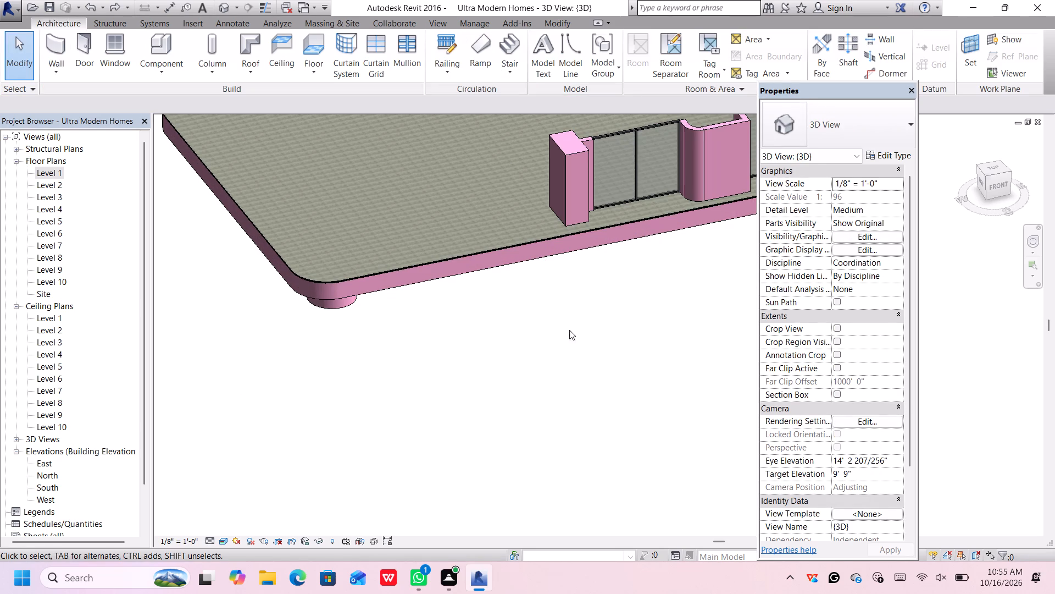
Draw a Storefront 2 curtain wall about 10' long outward from the outer face of the Generic - 7' wall block, in line with the facade.
click(996, 168)
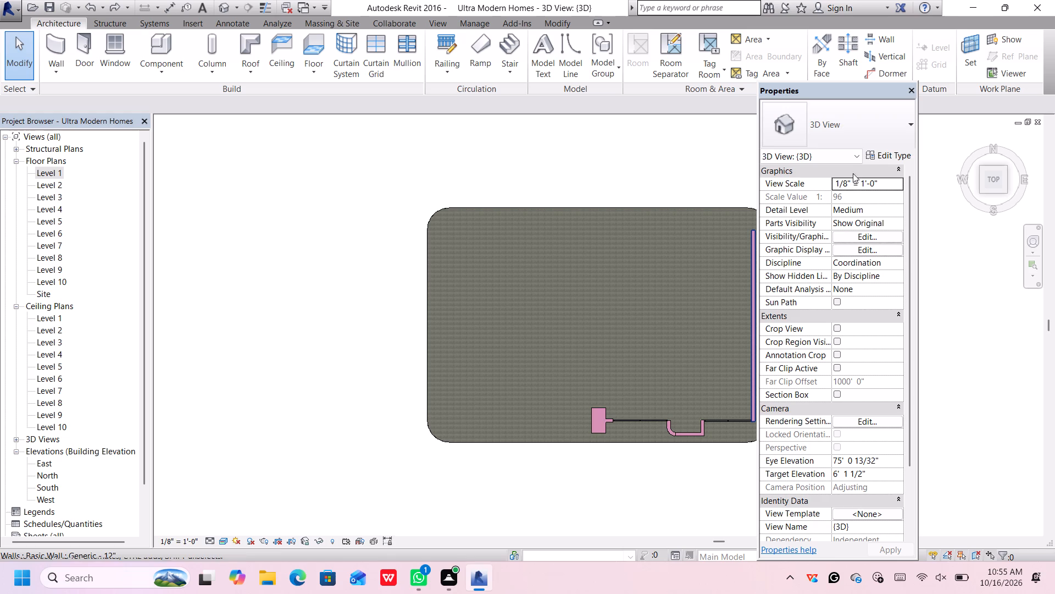
click(53, 46)
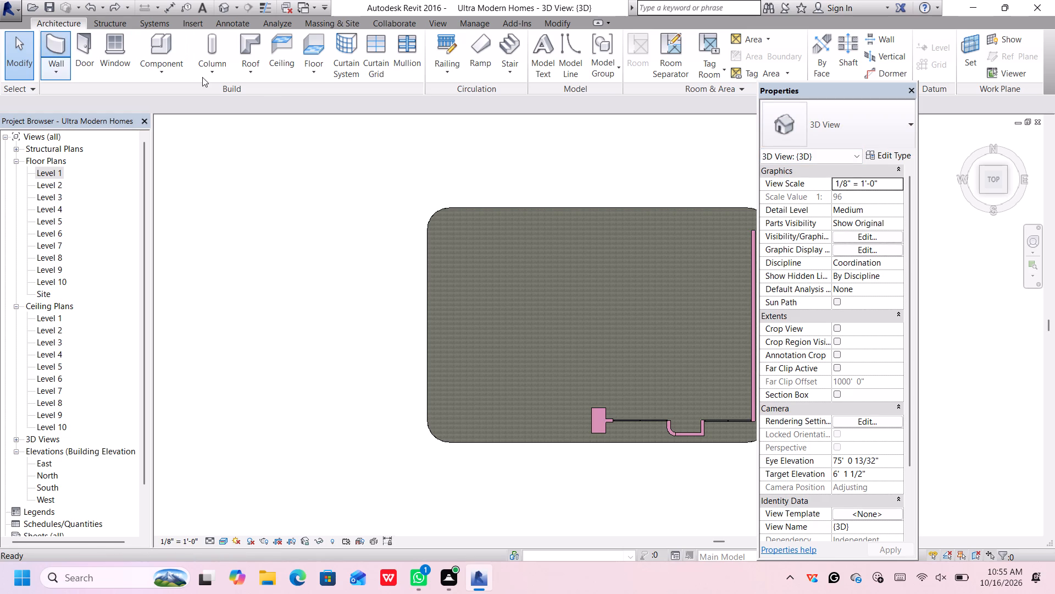
scroll(587, 417, up, 3)
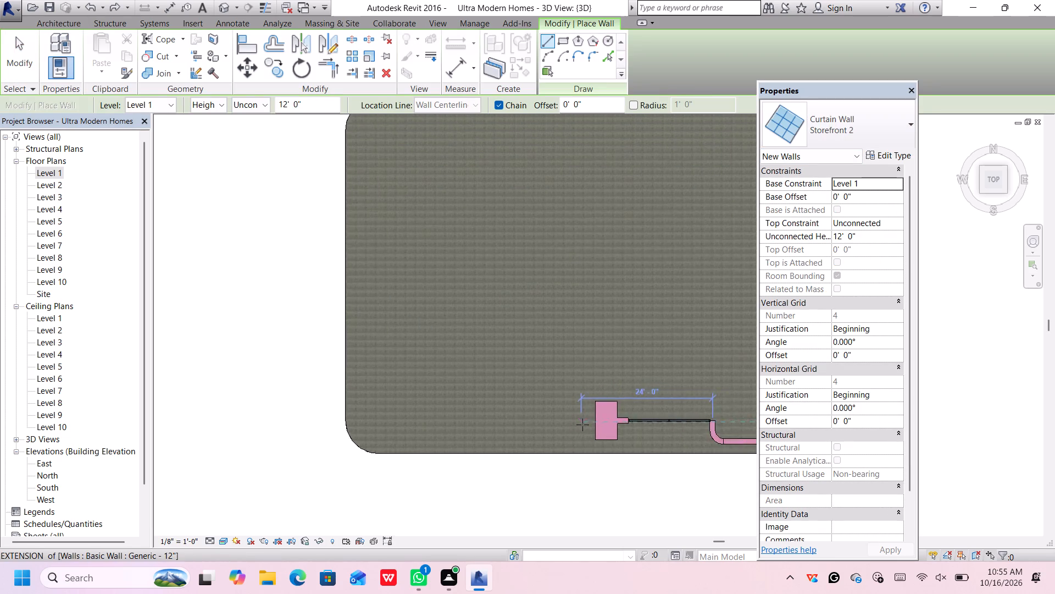
scroll(582, 425, up, 2)
click(599, 418)
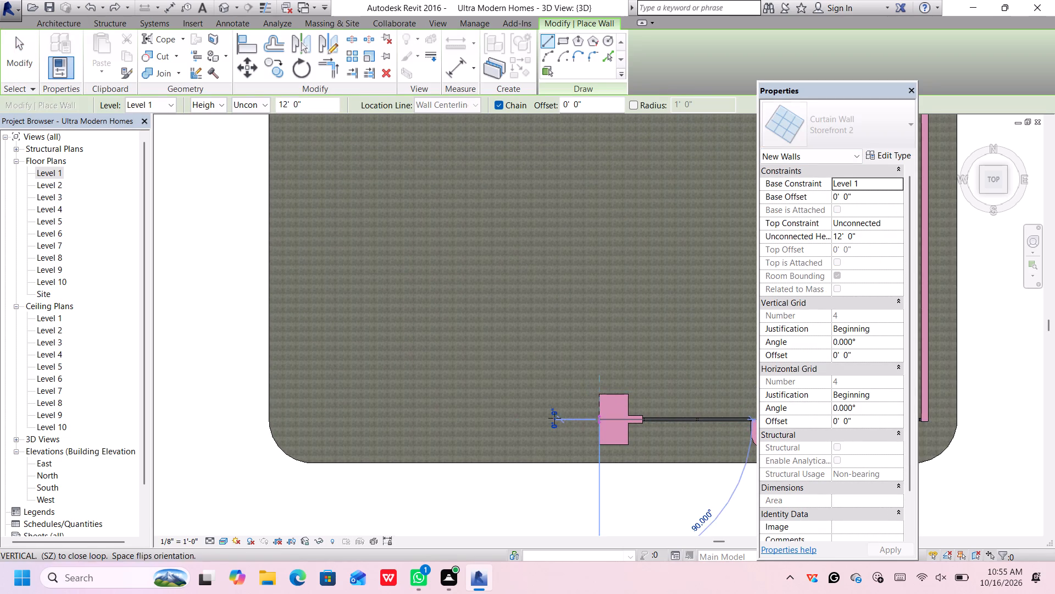
click(527, 416)
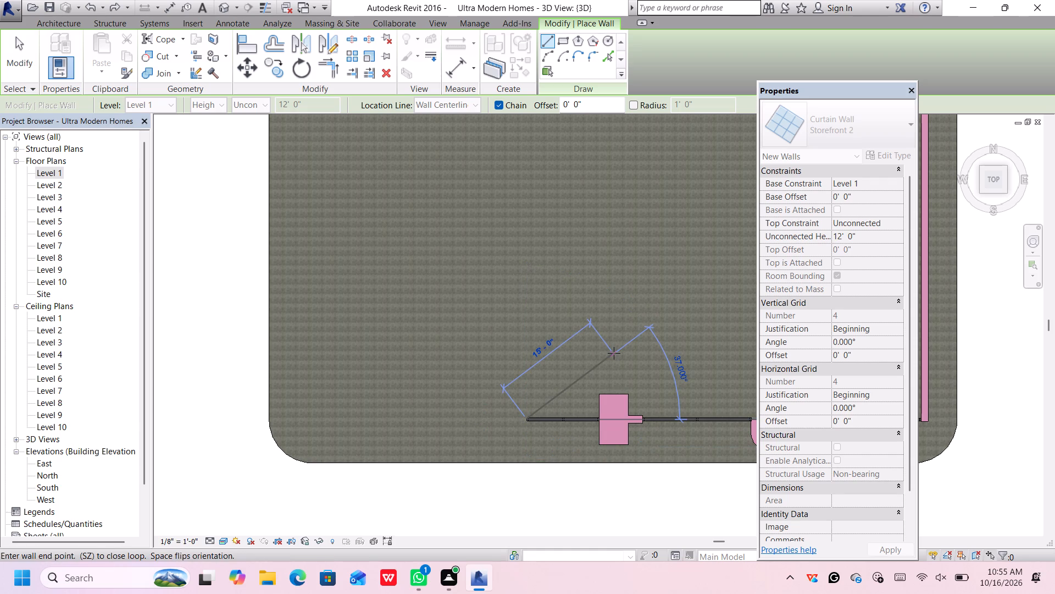
key(Escape)
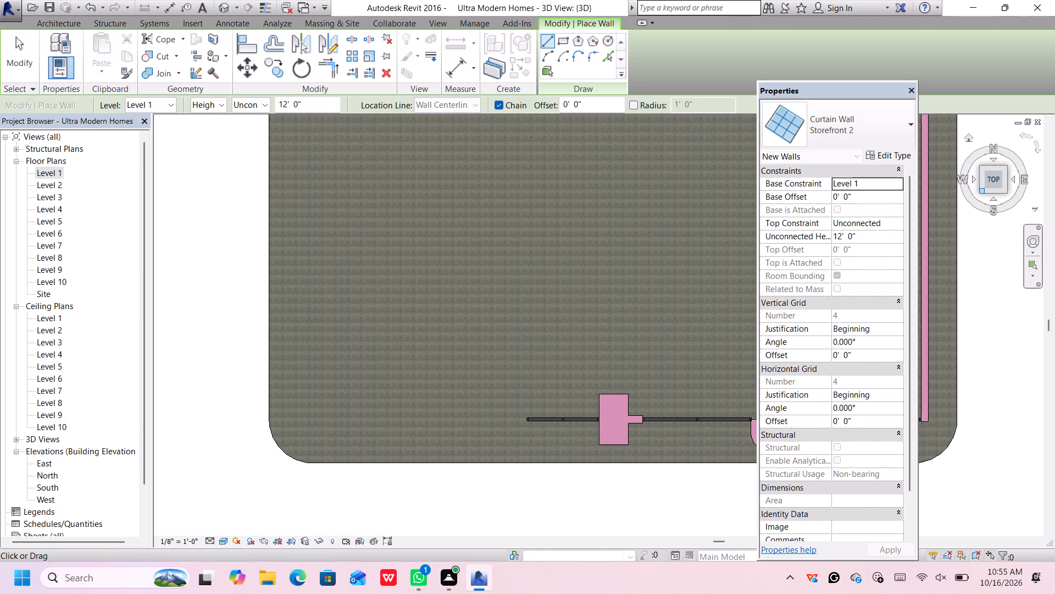
click(981, 190)
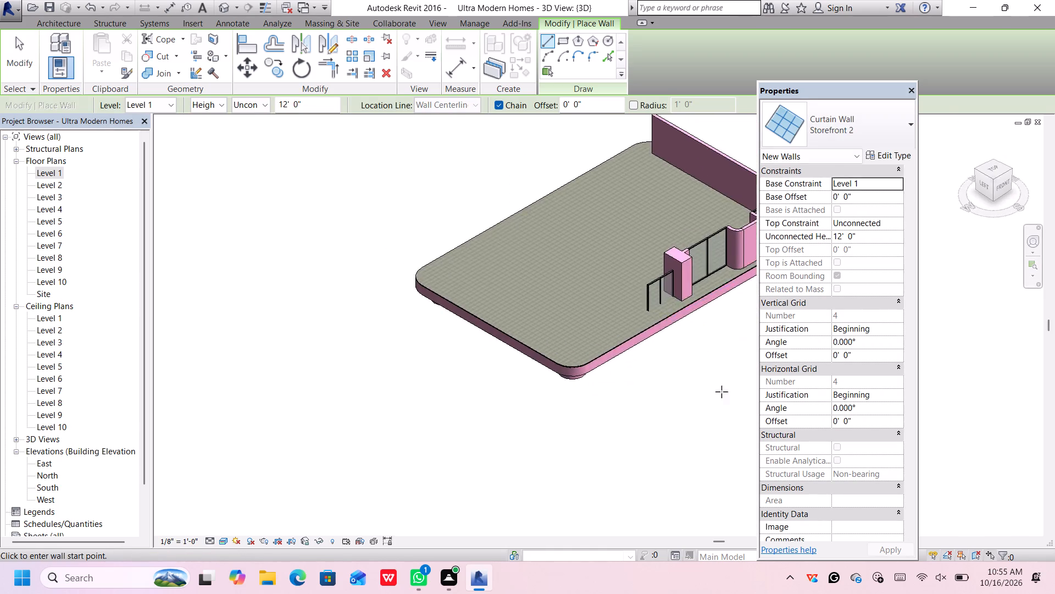
key(space)
key(space)
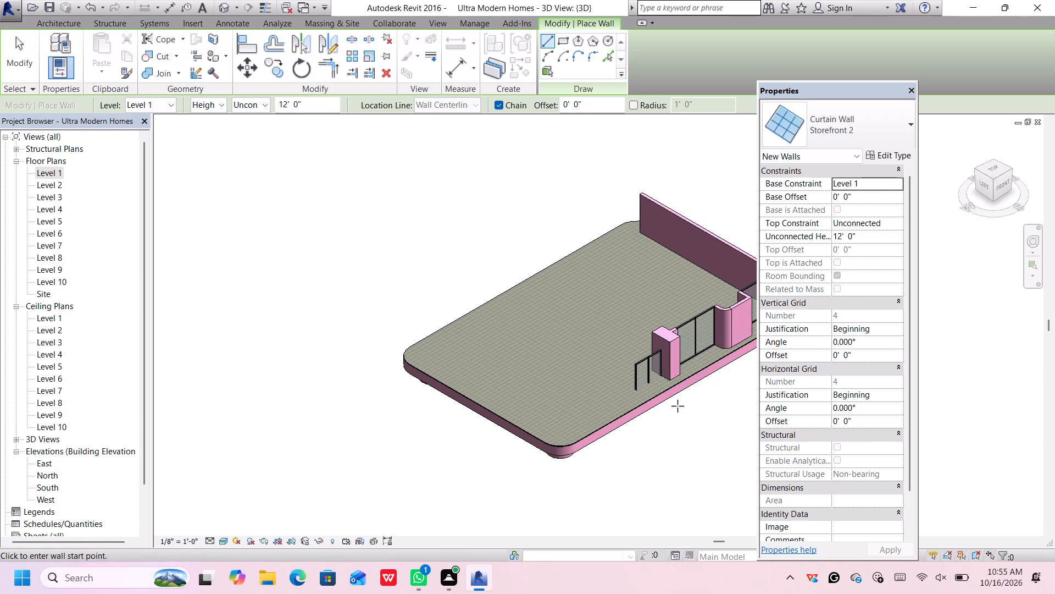
Set the new outer Storefront 2 curtain wall's unconnected height to 13' and its base offset to 3' 3".
key(Escape)
click(646, 364)
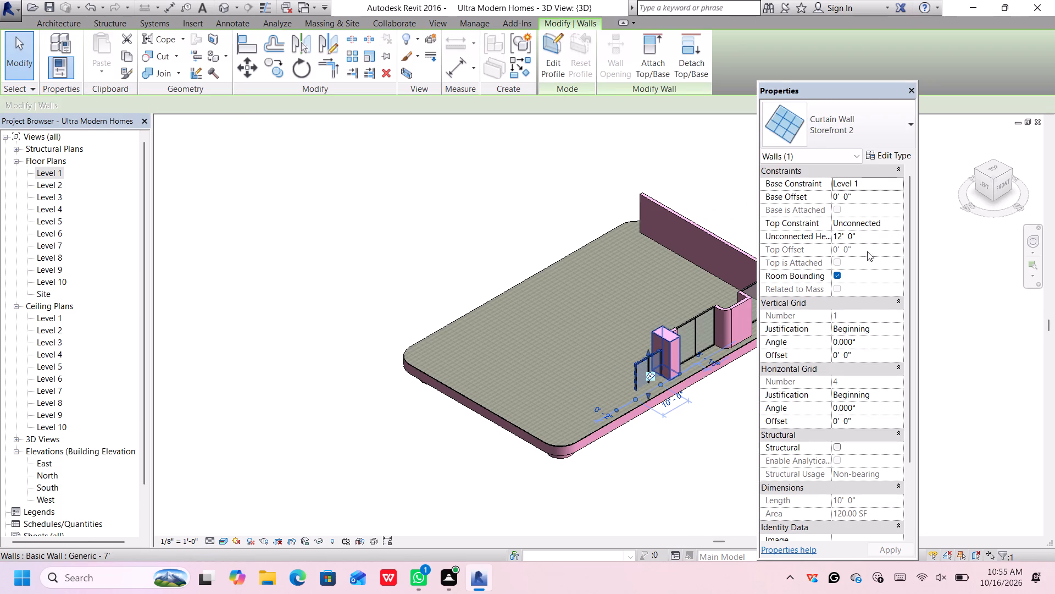
click(868, 233)
key(BackSpace)
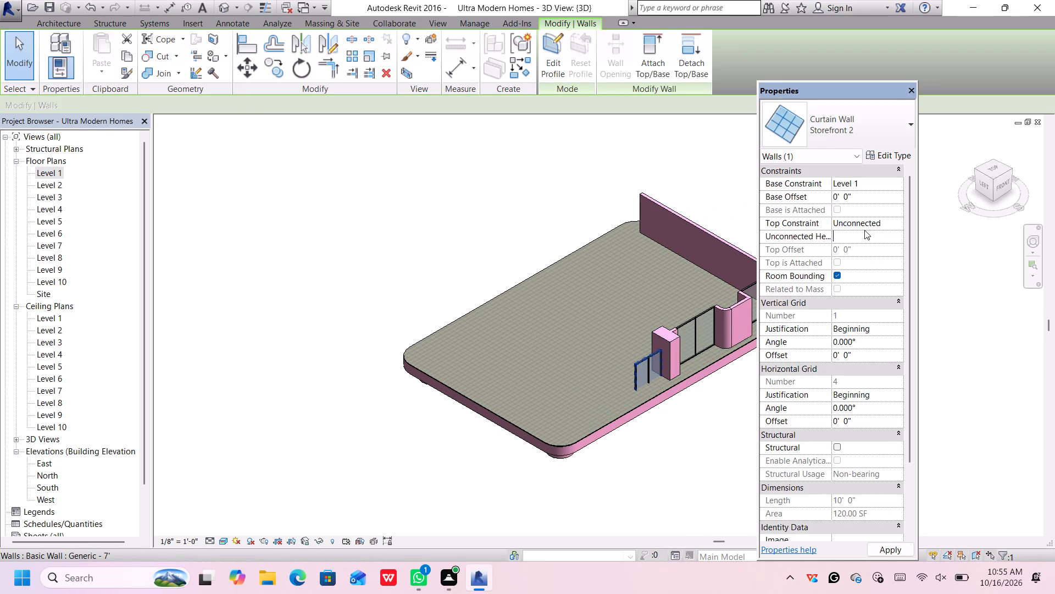
text(13')
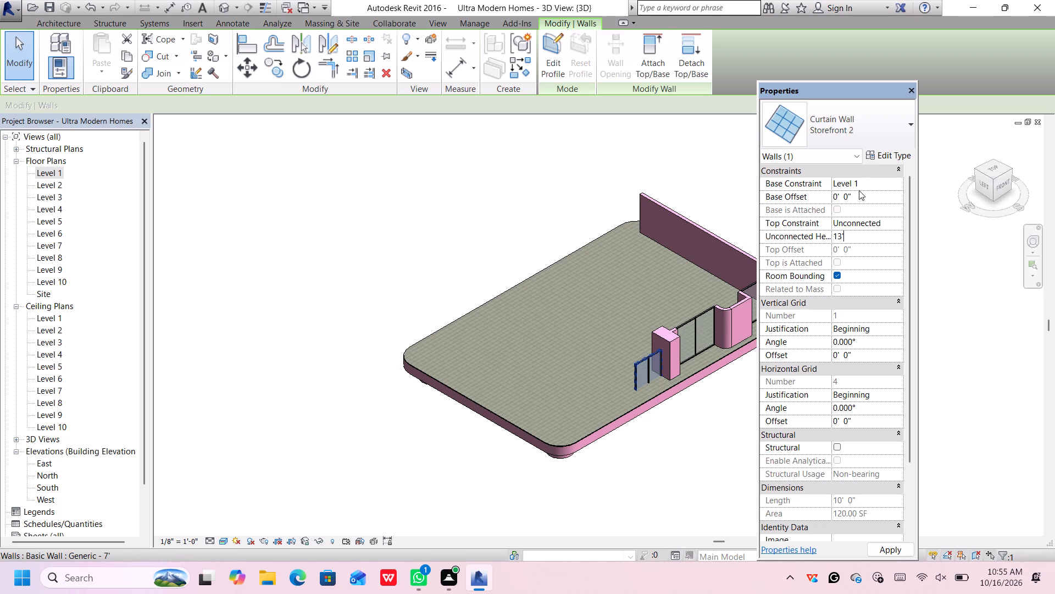
click(859, 190)
click(859, 196)
key(BackSpace)
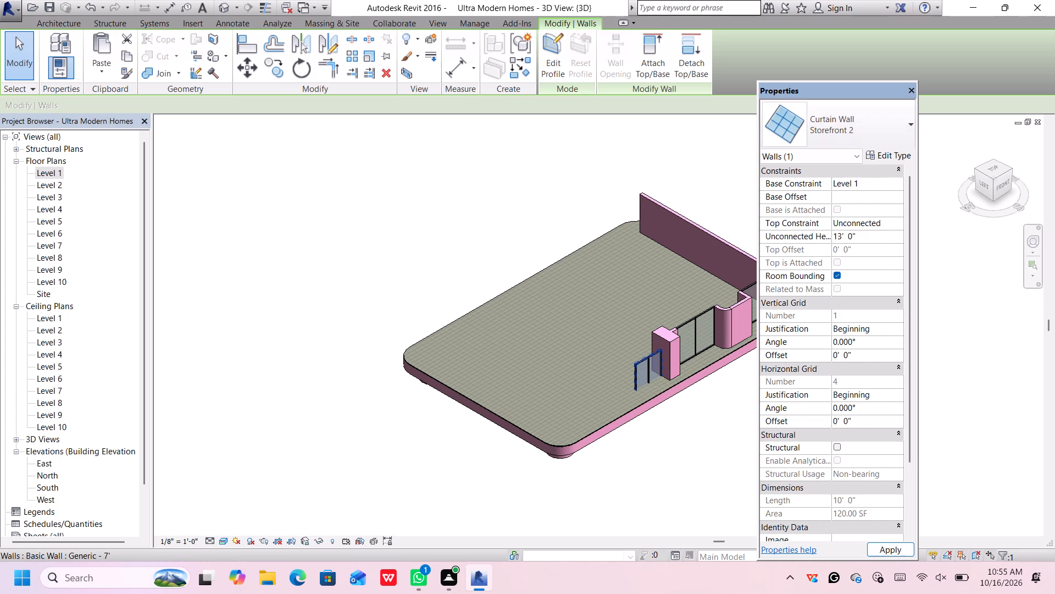
key(3)
text('3")
key(Return)
Set the vertical grid spacing of the Storefront 2 curtain wall type to 10'.
scroll(676, 393, up, 5)
scroll(874, 232, up, 3)
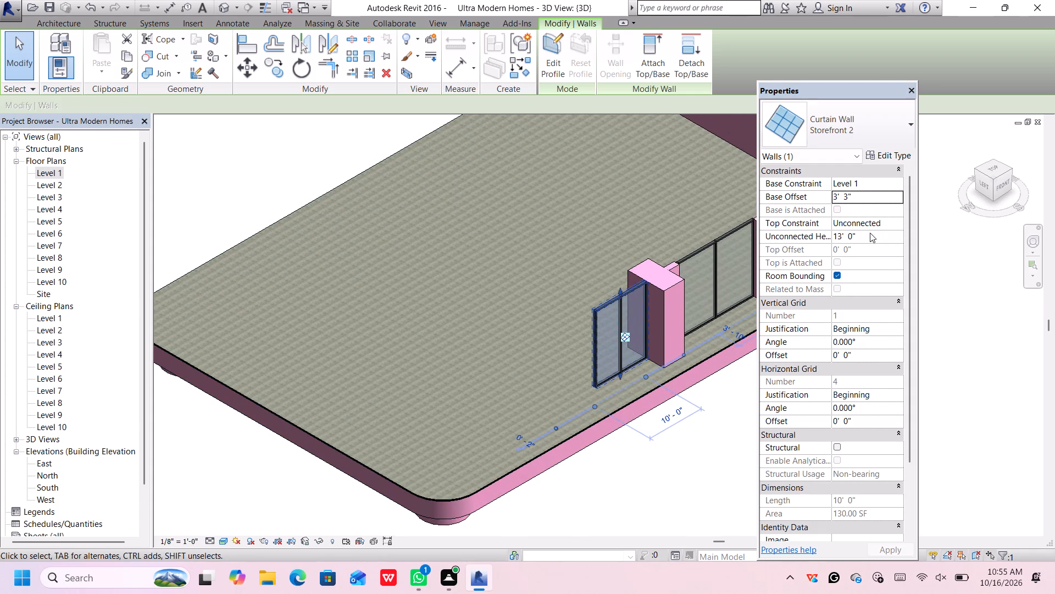
scroll(619, 425, up, 4)
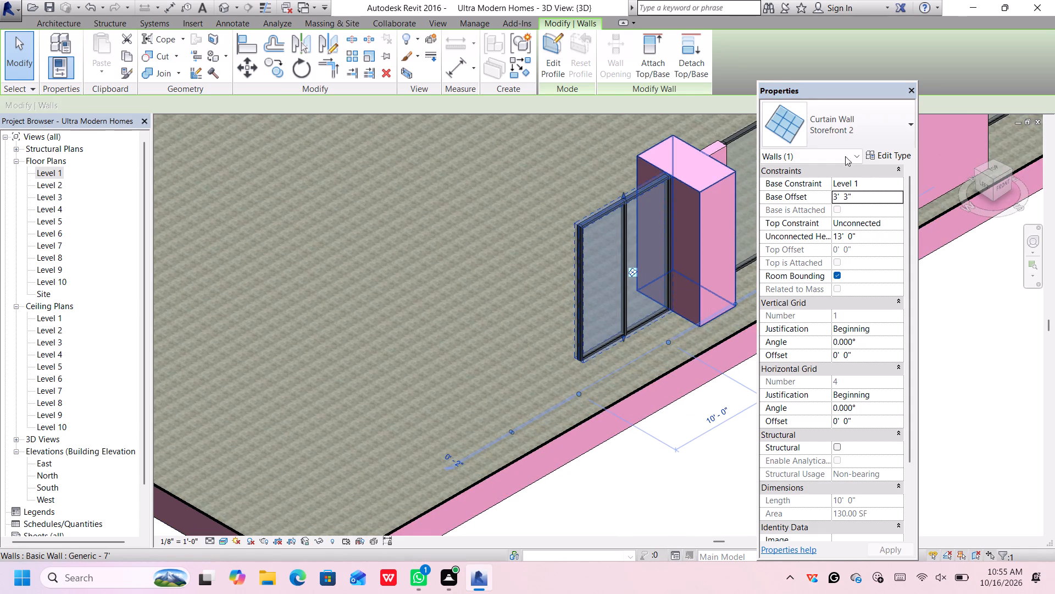
click(890, 157)
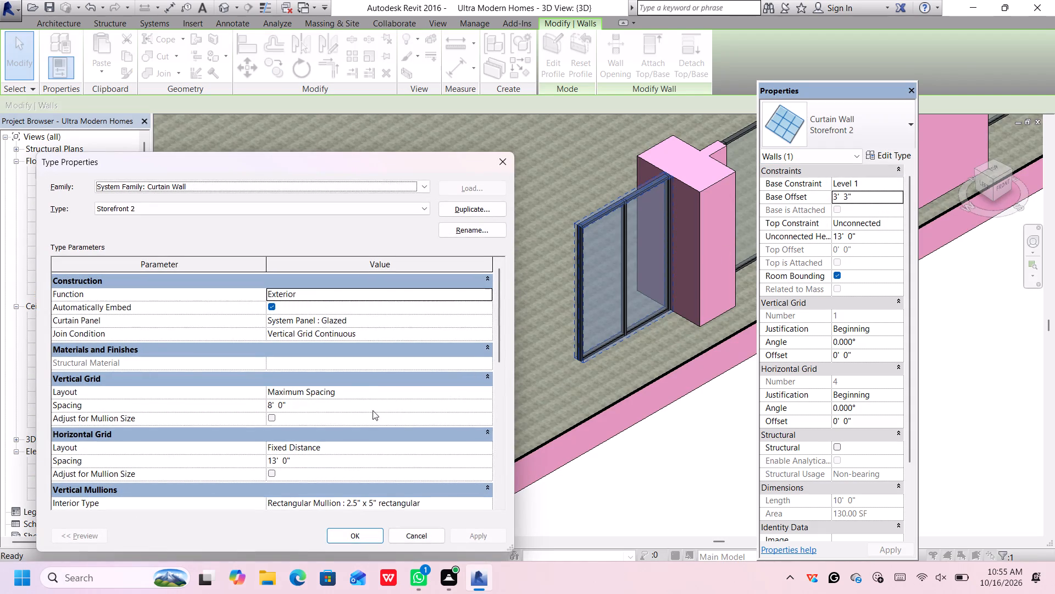
click(336, 413)
click(341, 408)
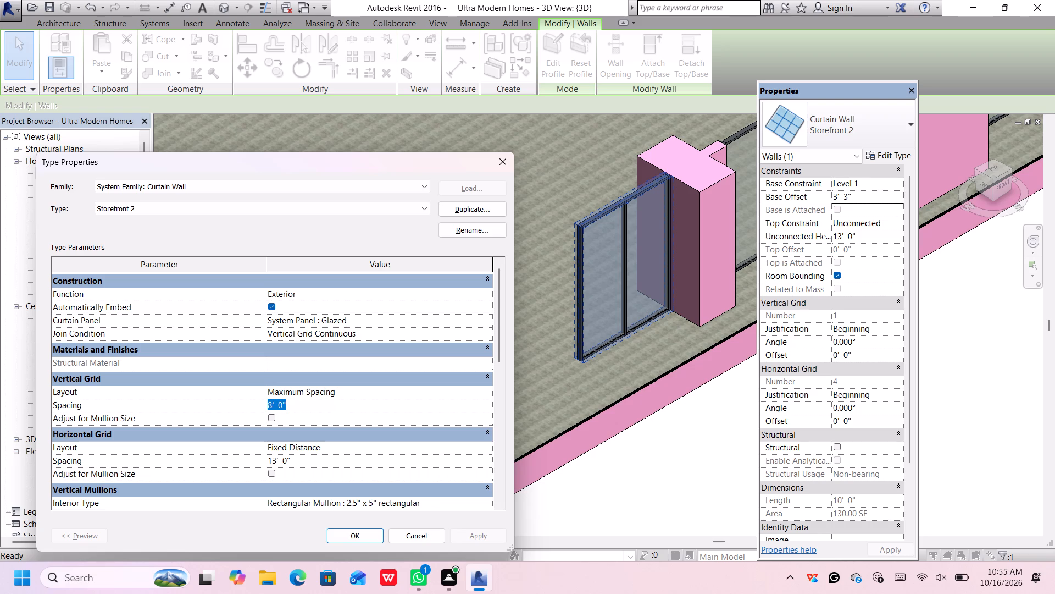
key(BackSpace)
text(10')
key(Return)
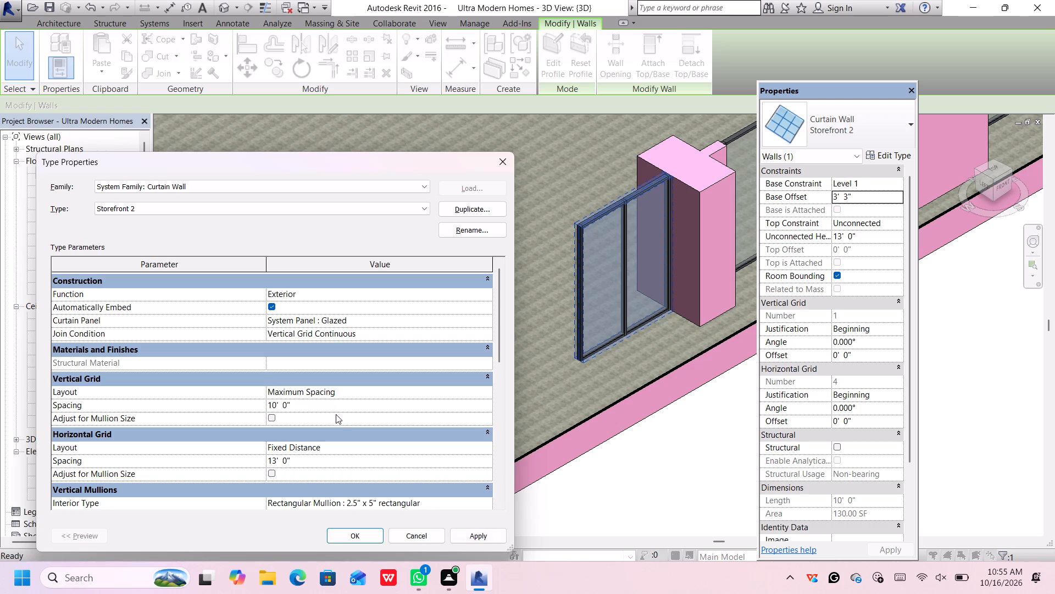
click(363, 535)
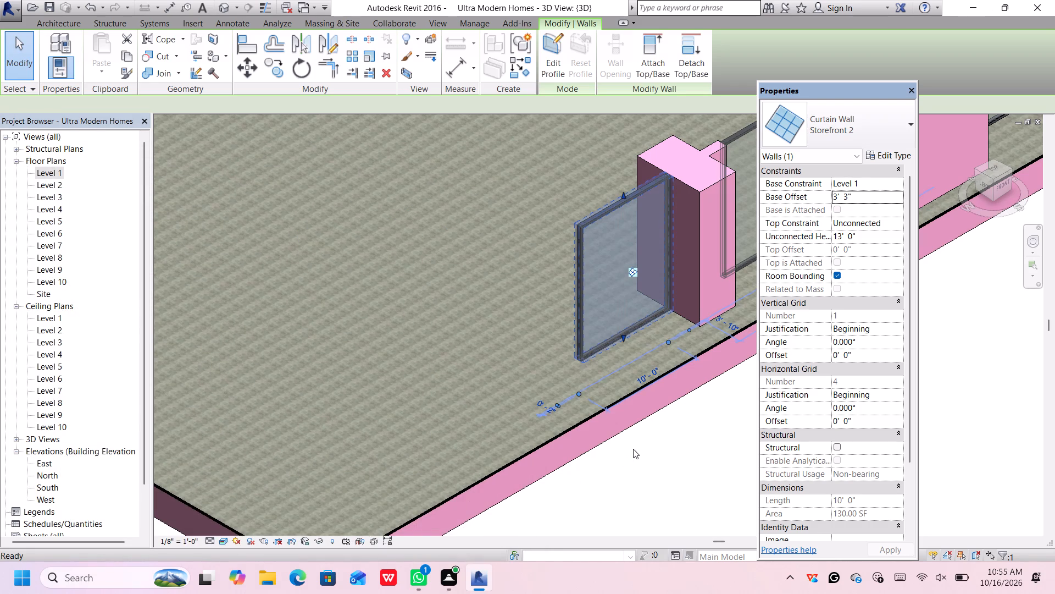
scroll(670, 439, down, 7)
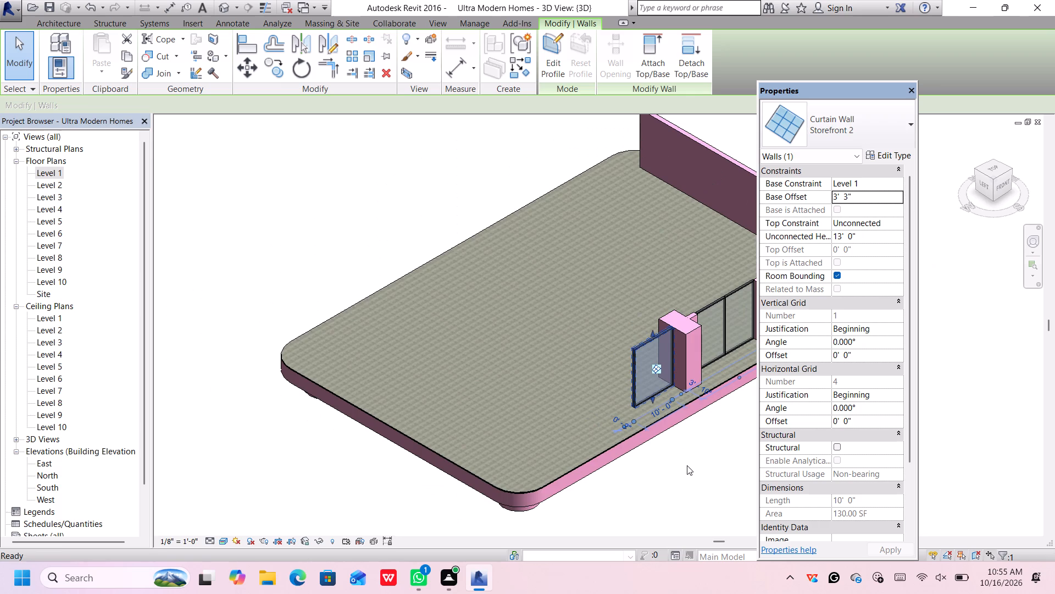
middle_drag(682, 460, 647, 433)
click(682, 424)
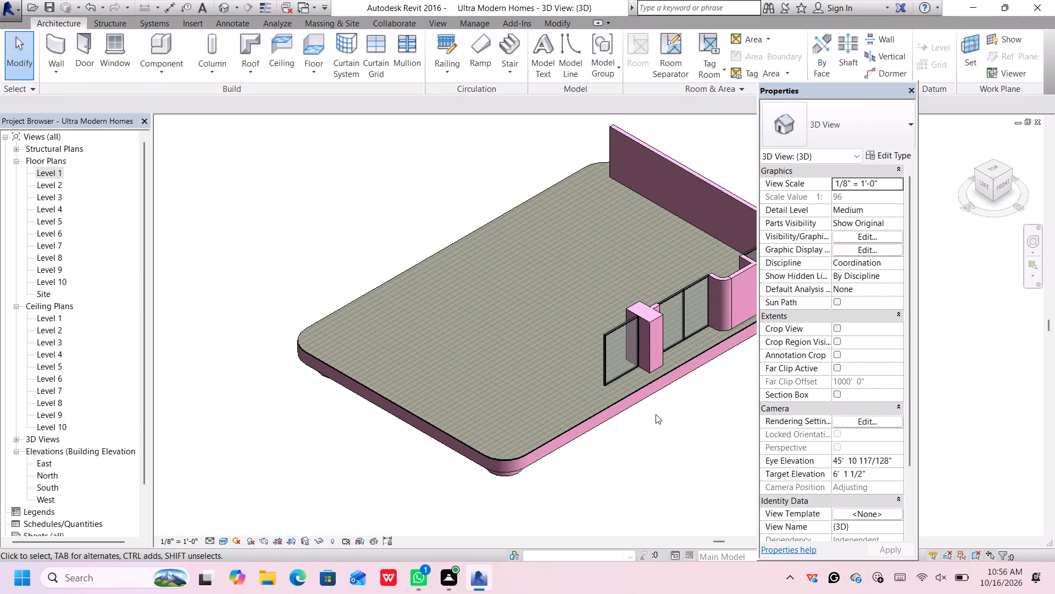
In the top view, draw a Generic - 7' wall about 4' long outward from the outer Storefront 2 curtain wall's free end, in line with the facade.
scroll(631, 342, up, 1)
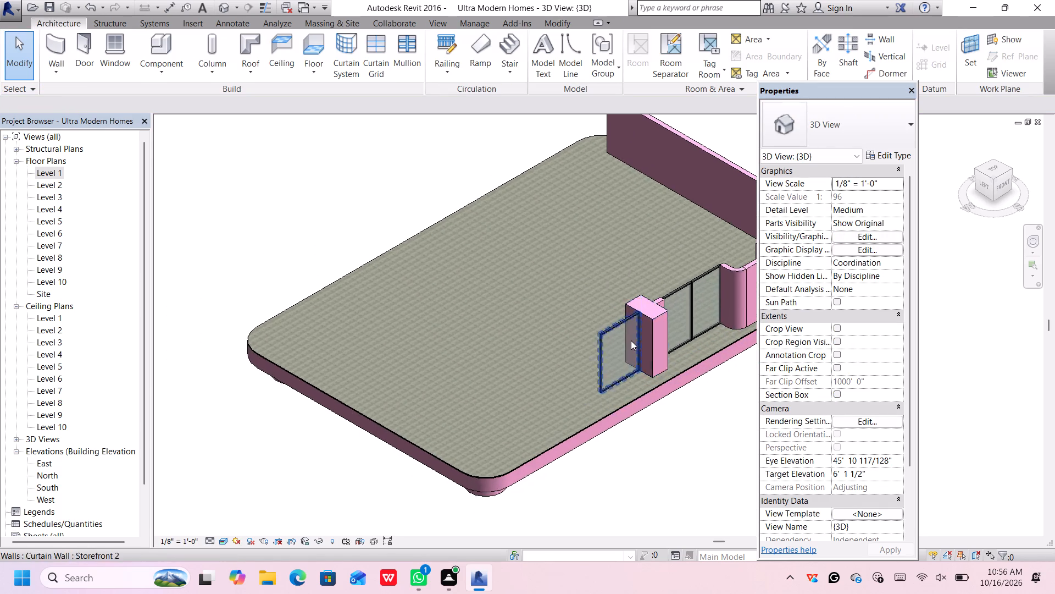
scroll(631, 340, up, 4)
scroll(631, 340, down, 5)
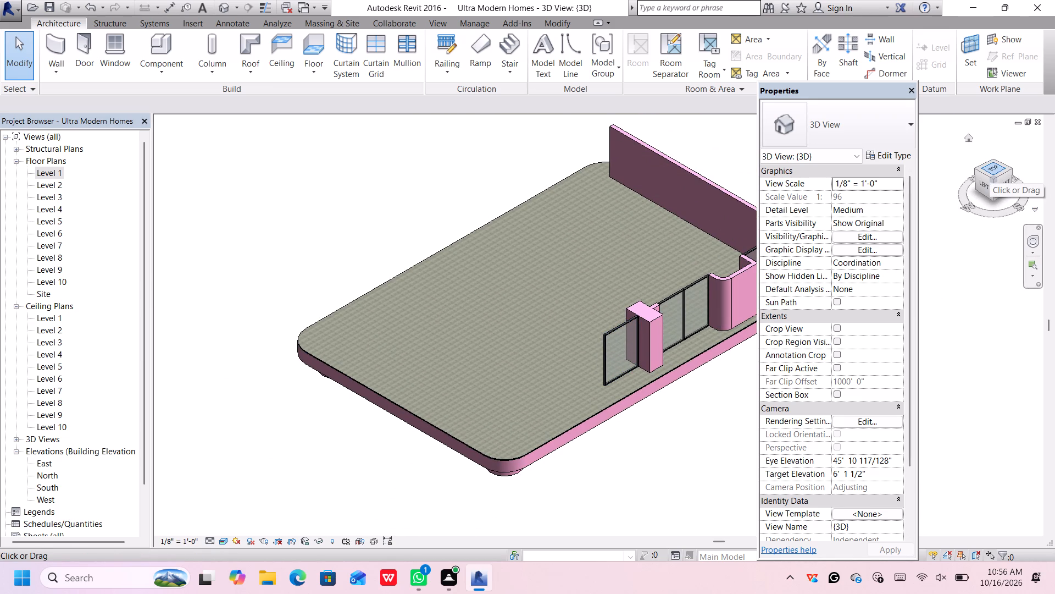
click(990, 168)
scroll(637, 358, down, 1)
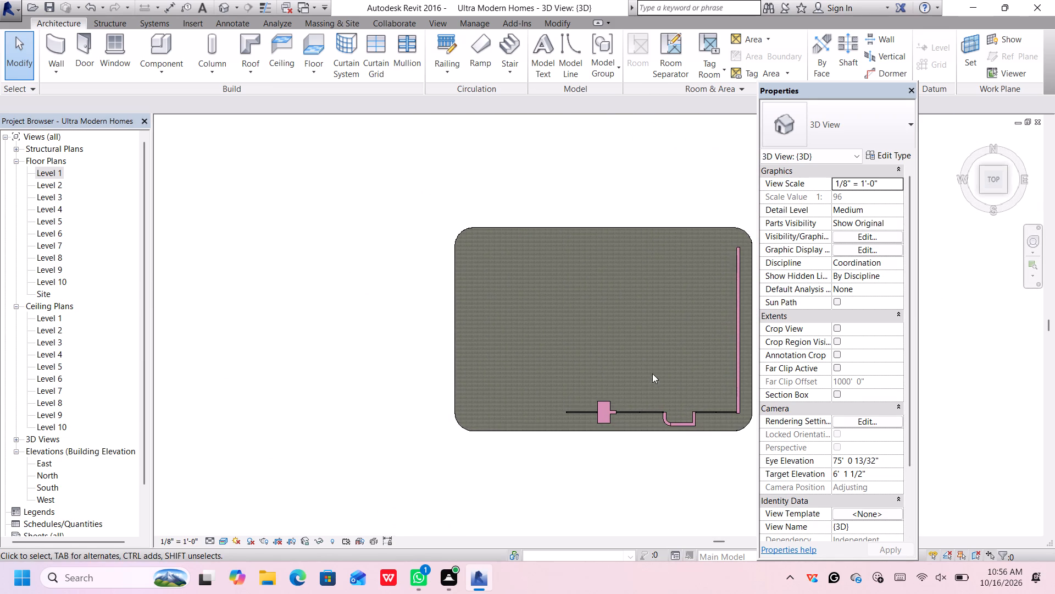
middle_drag(653, 376, 598, 342)
scroll(582, 373, up, 4)
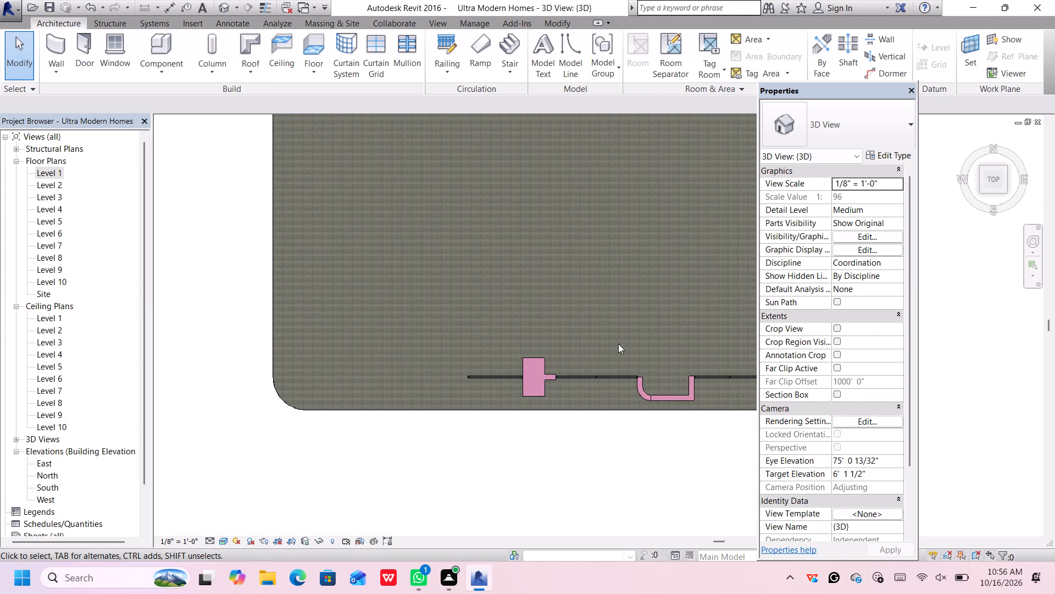
scroll(631, 333, down, 2)
middle_drag(644, 318, 580, 351)
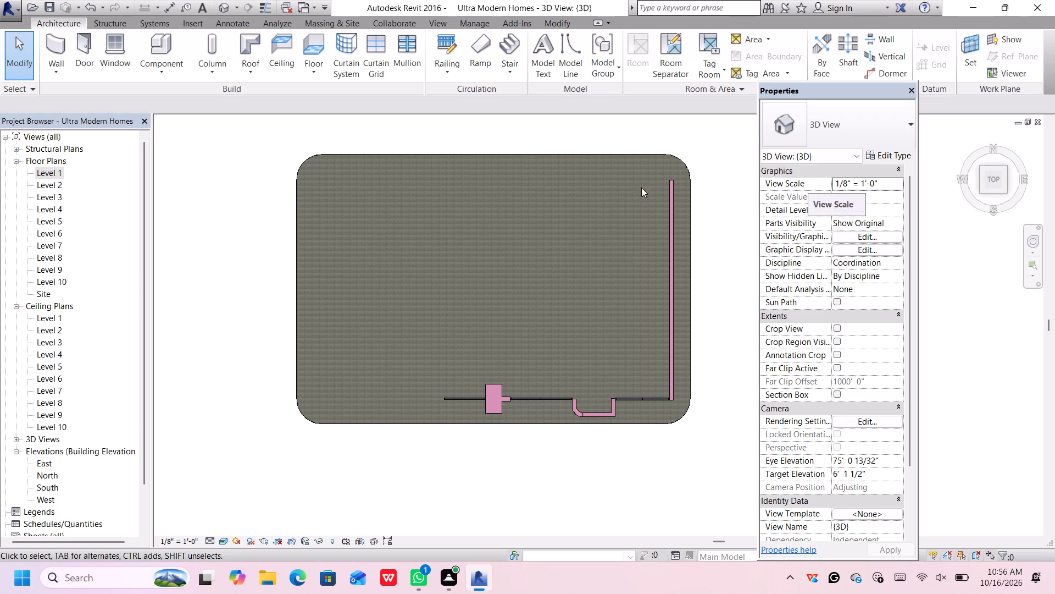
click(50, 40)
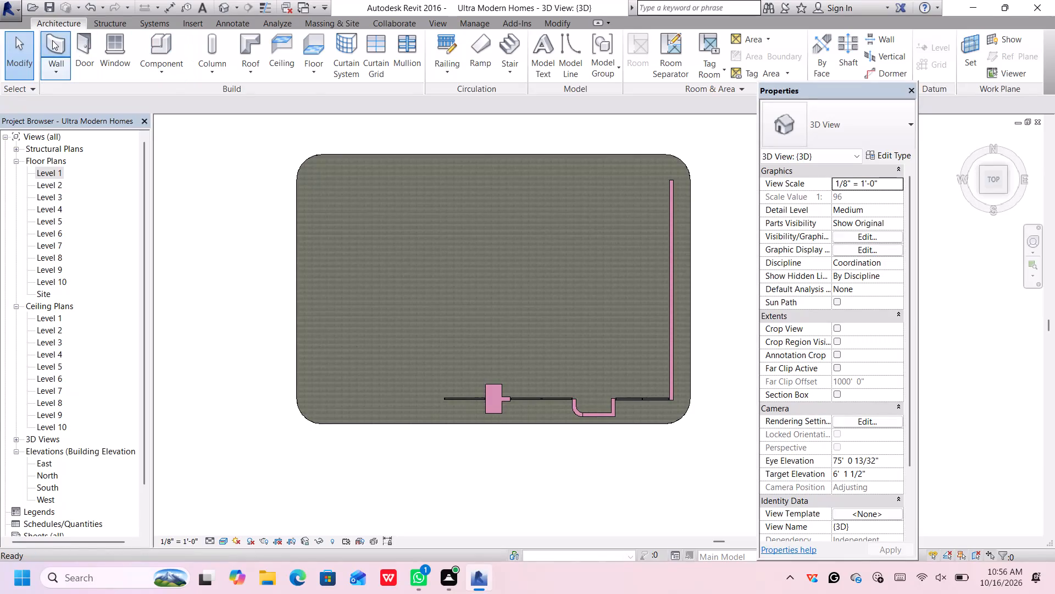
click(839, 118)
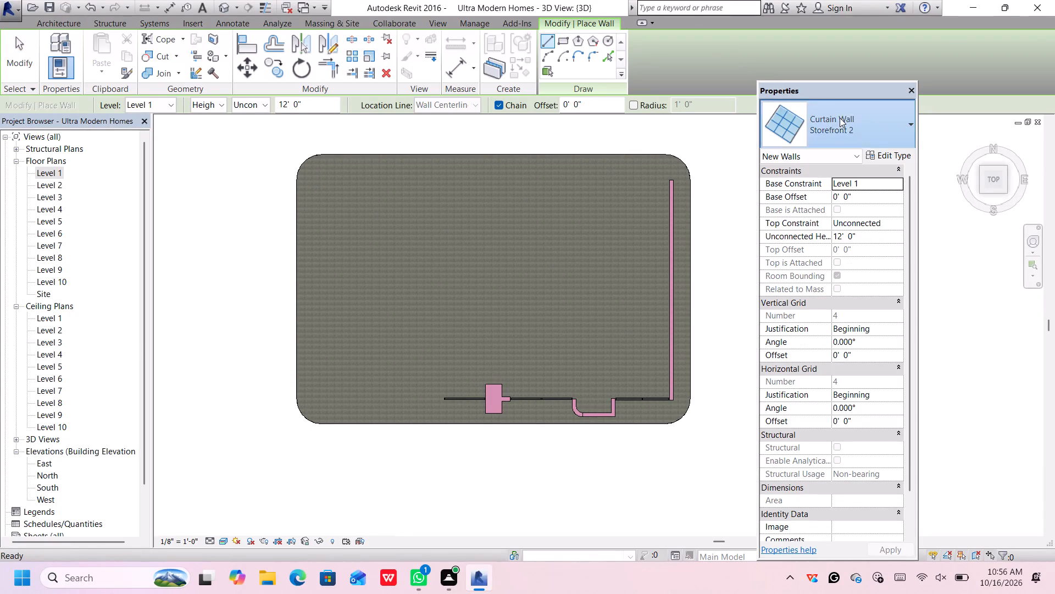
scroll(813, 260, up, 7)
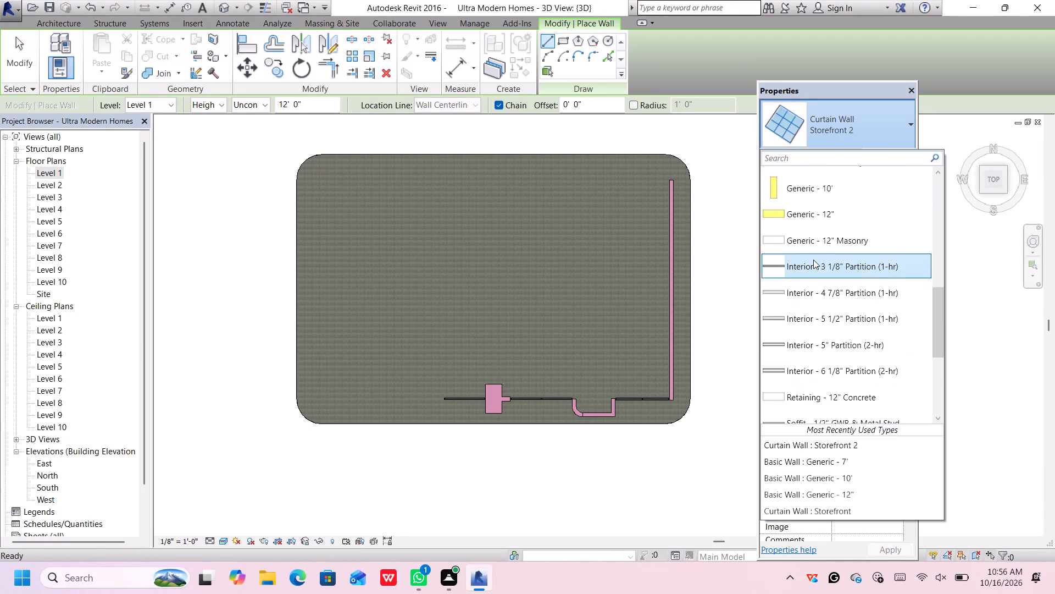
scroll(813, 260, up, 4)
click(826, 215)
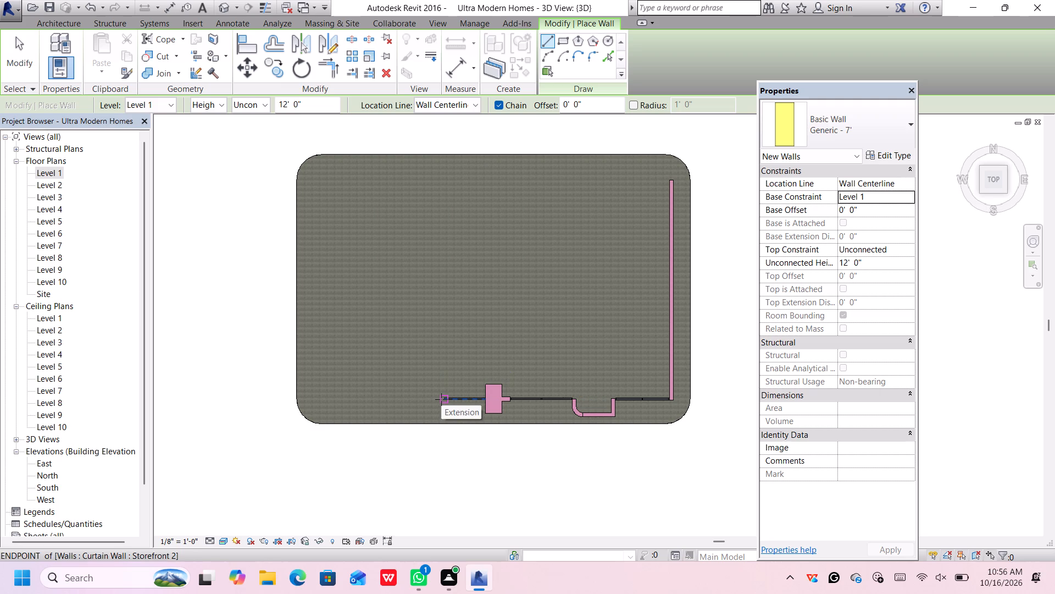
click(443, 398)
scroll(432, 401, up, 3)
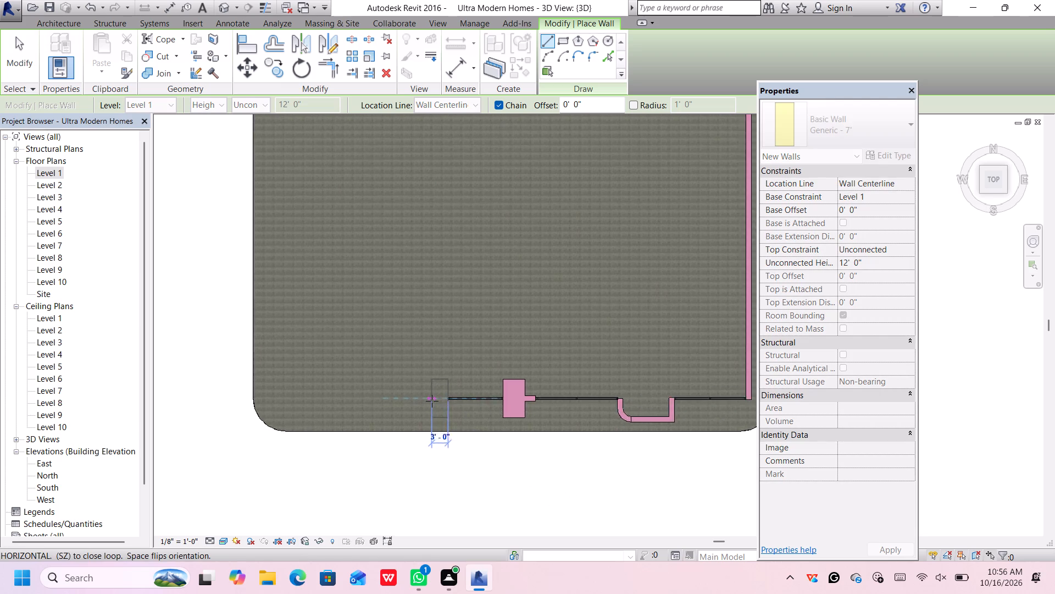
scroll(432, 401, up, 1)
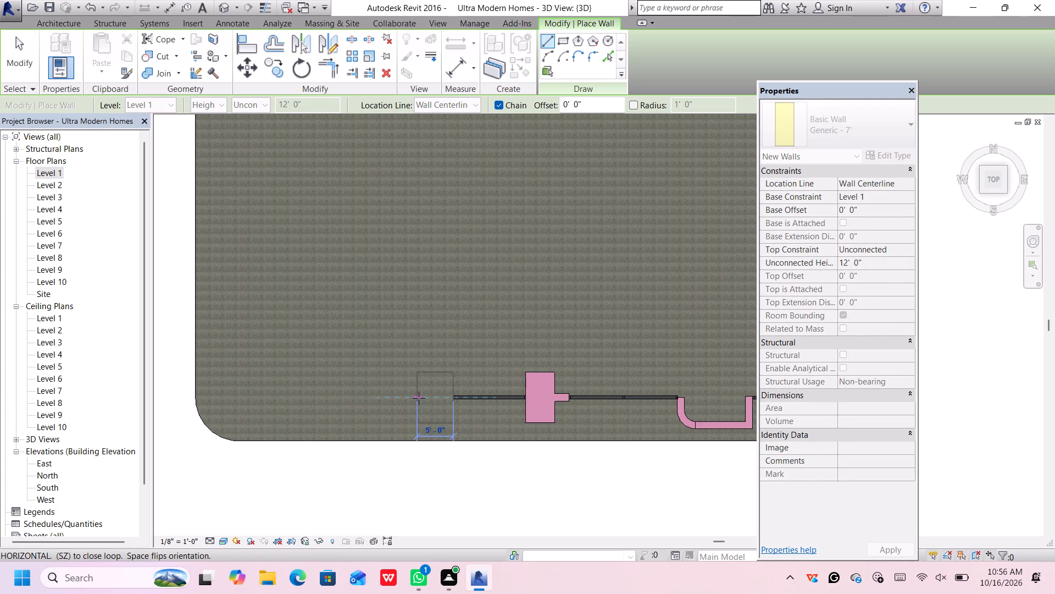
click(423, 399)
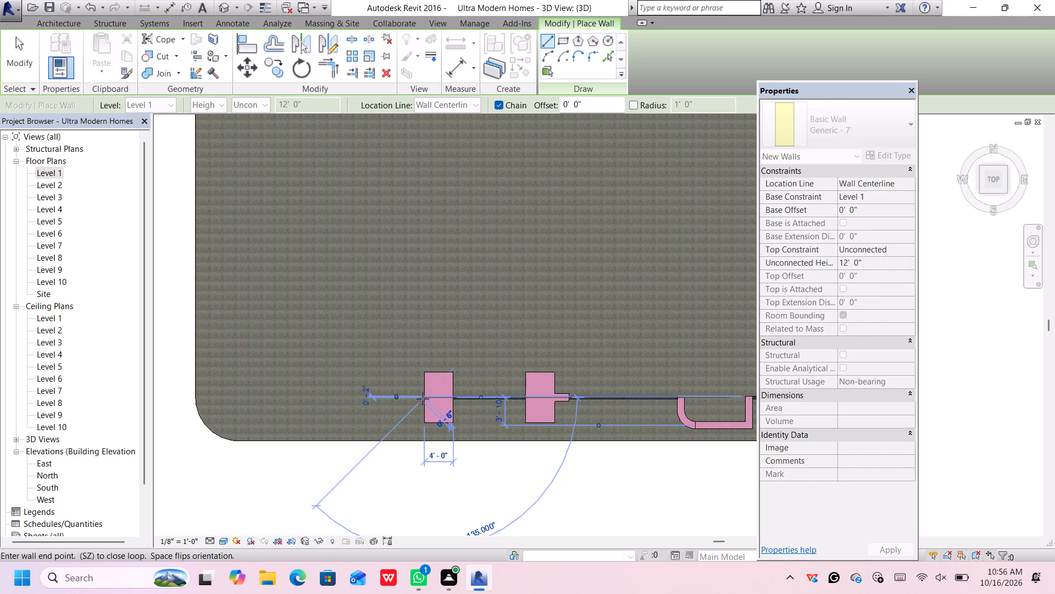
key(Escape)
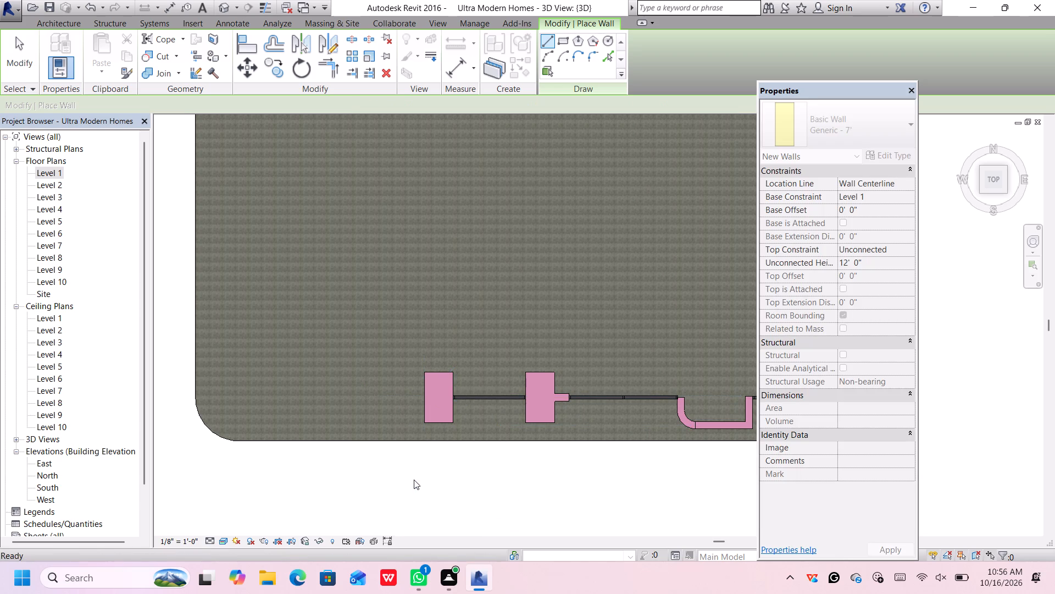
scroll(418, 468, down, 5)
middle_drag(480, 504, 452, 463)
middle_click(452, 463)
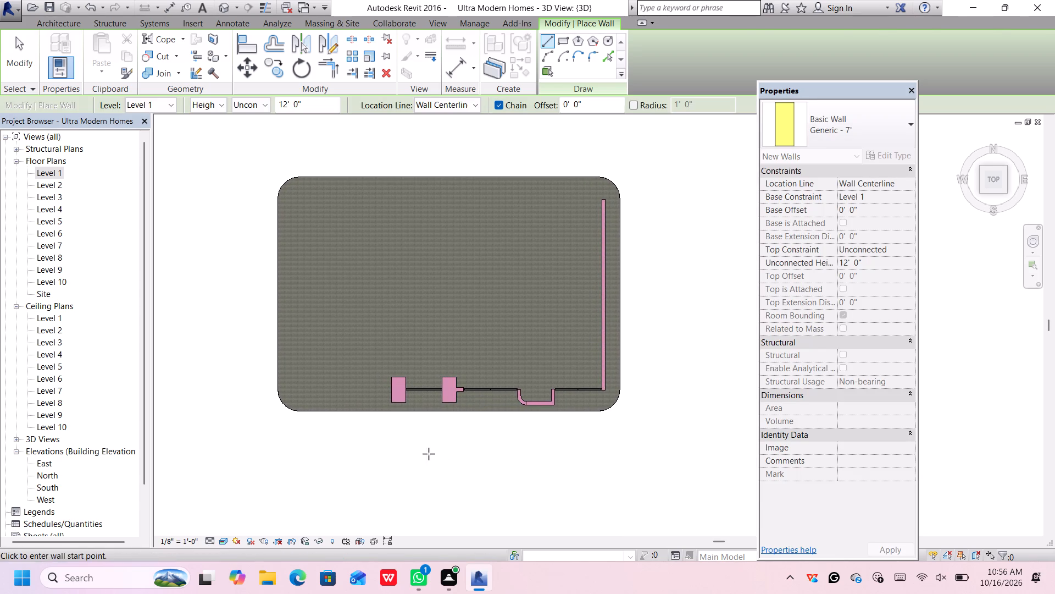
key(Escape)
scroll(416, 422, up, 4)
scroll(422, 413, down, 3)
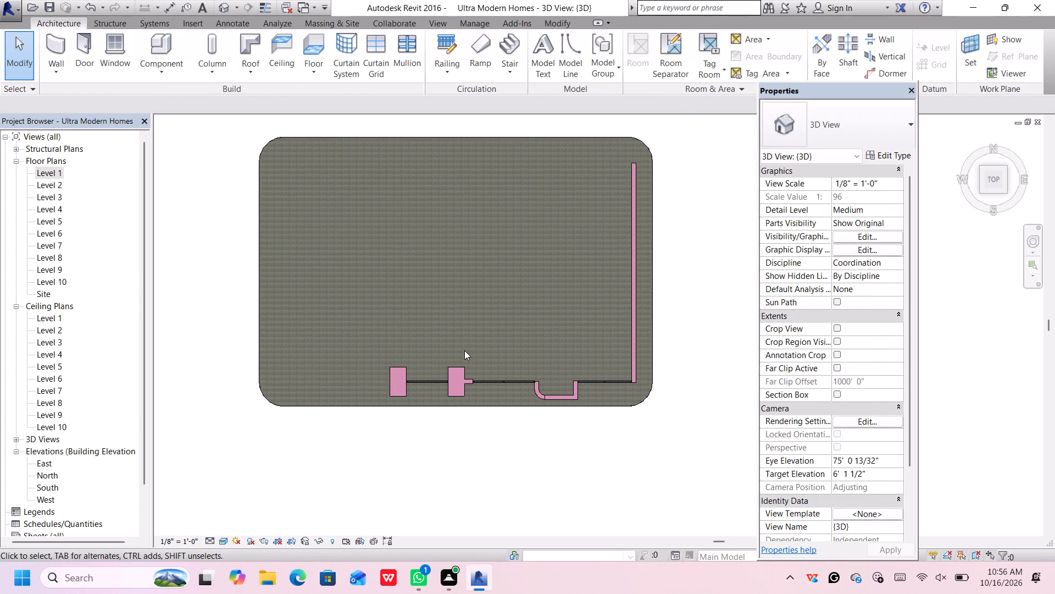
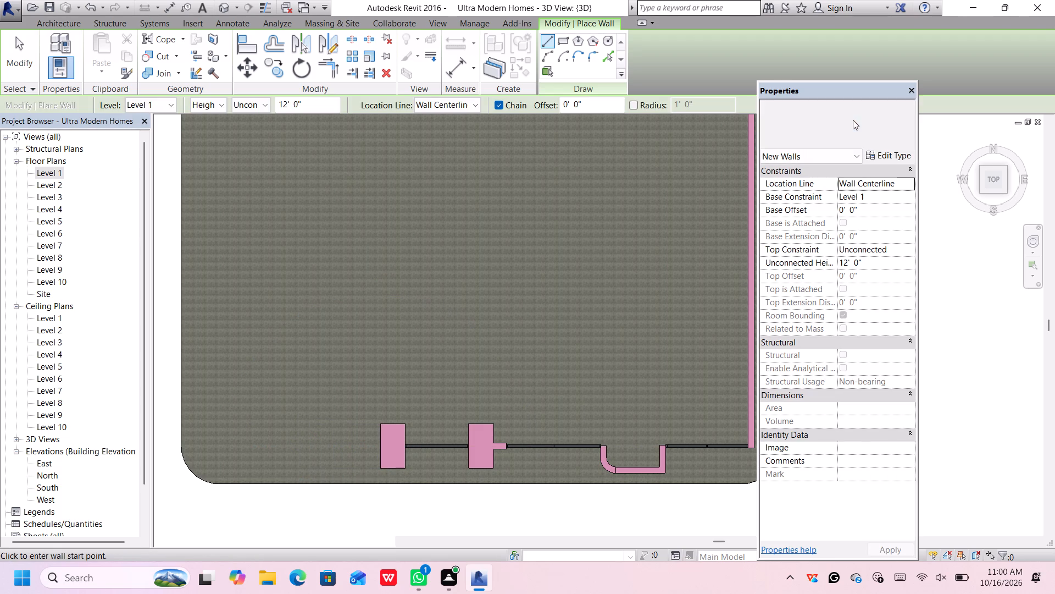
Draw a Storefront 2 curtain wall about 10' long outward from the outer face of the outermost wall block, in line with the facade.
scroll(842, 332, down, 5)
scroll(849, 380, down, 2)
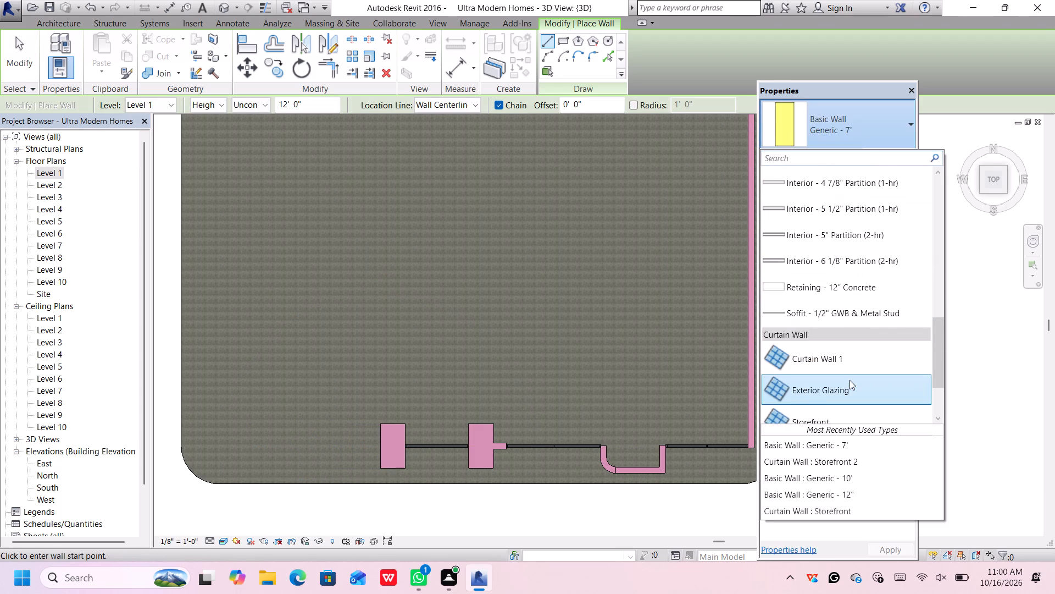
scroll(849, 380, down, 6)
click(848, 365)
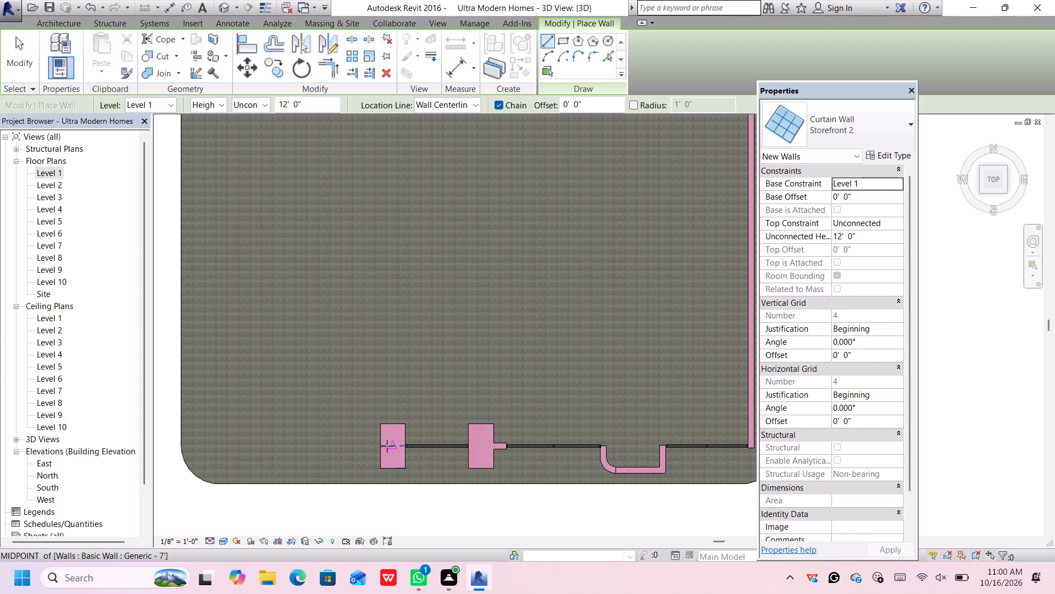
click(381, 446)
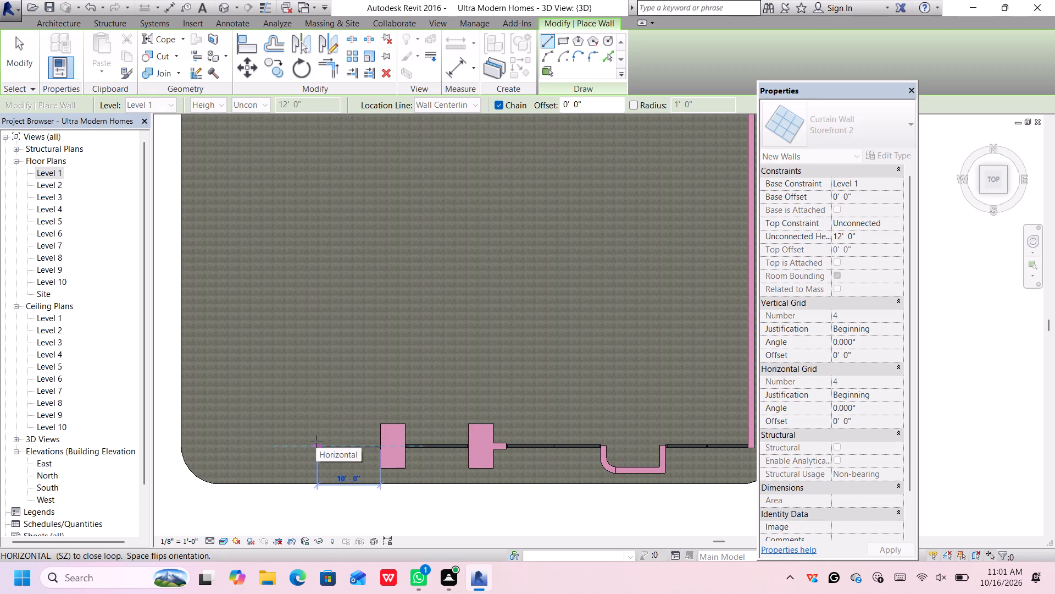
click(316, 442)
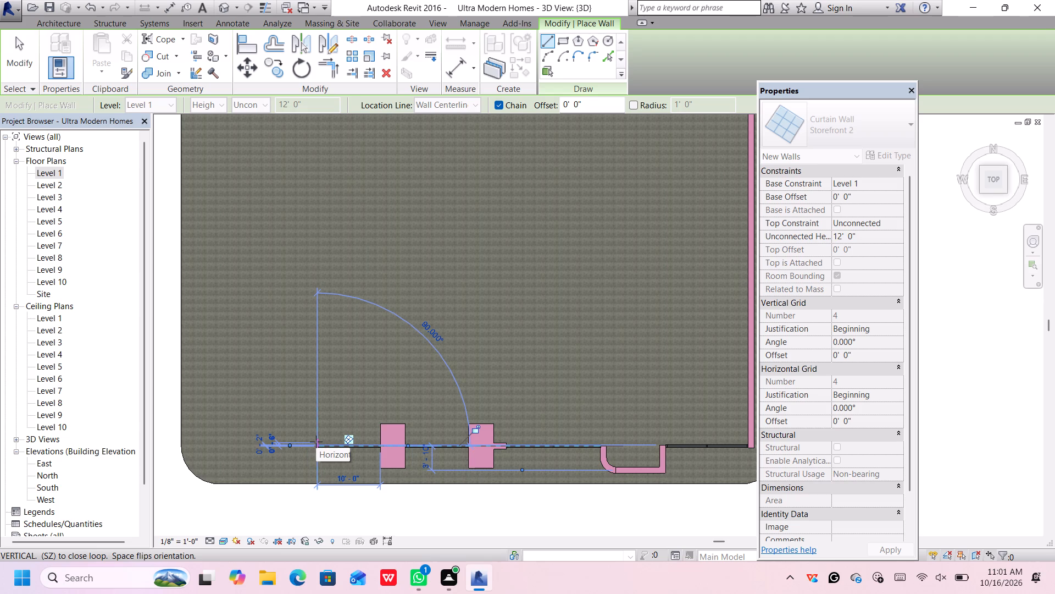
key(Escape)
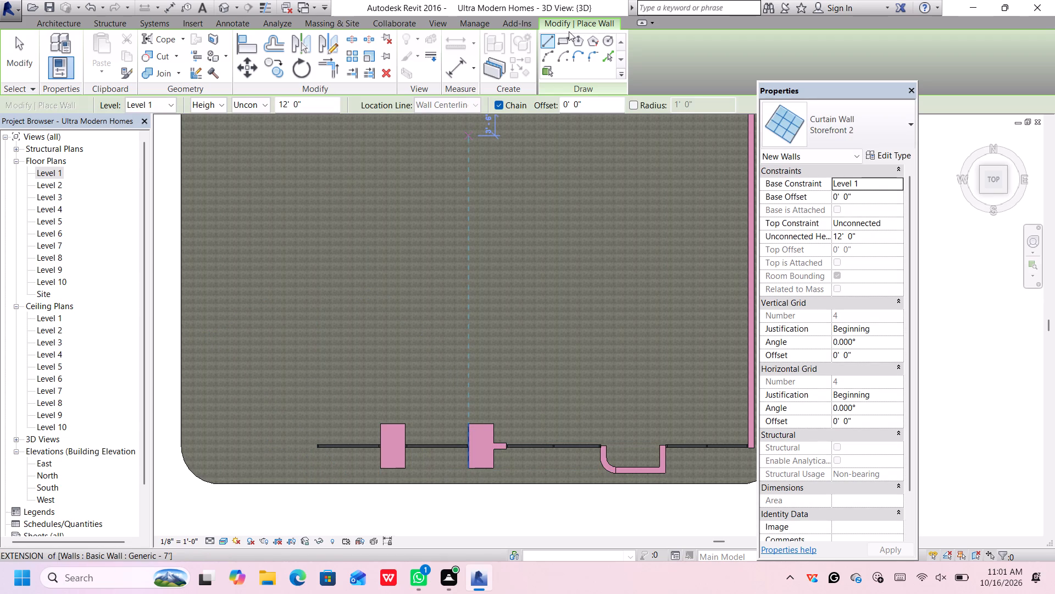
Draw a curved Storefront 2 curtain wall from the new wall's free end, tangent to it, spanning about 120° with a radius of about 5' 9".
click(549, 53)
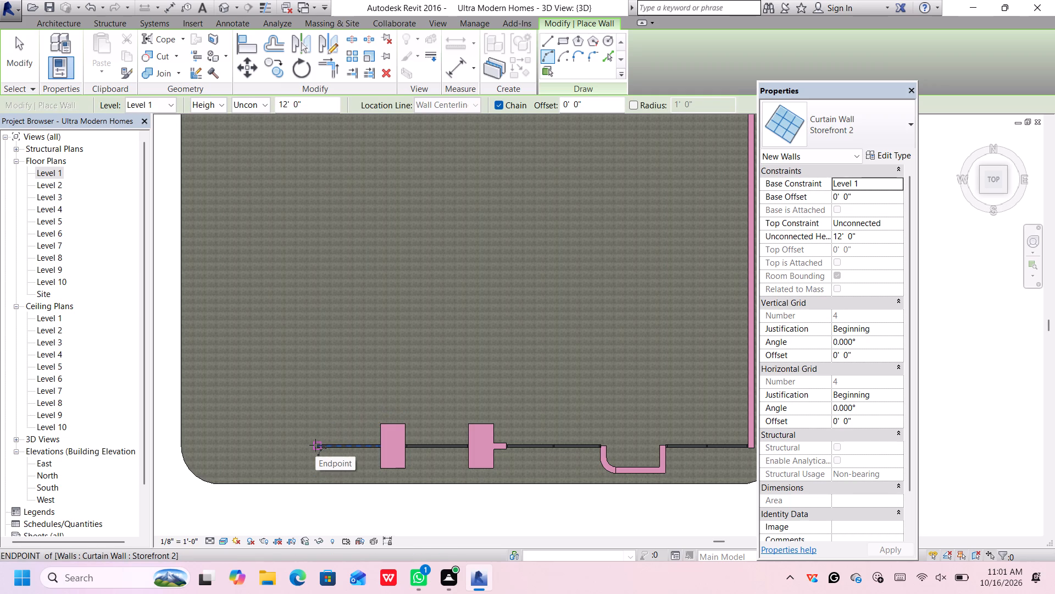
middle_drag(315, 324, 321, 376)
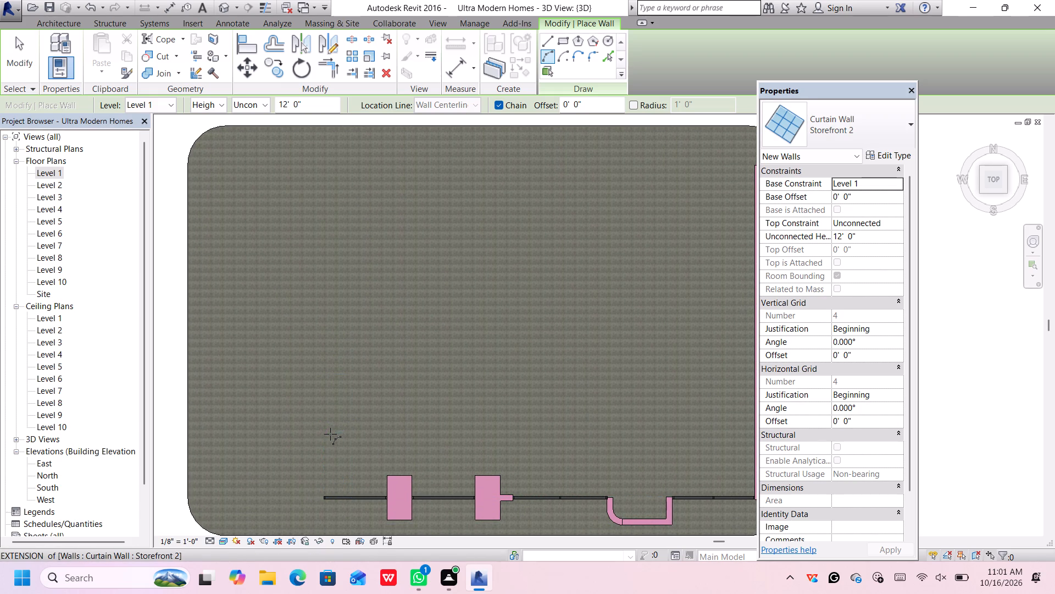
click(322, 499)
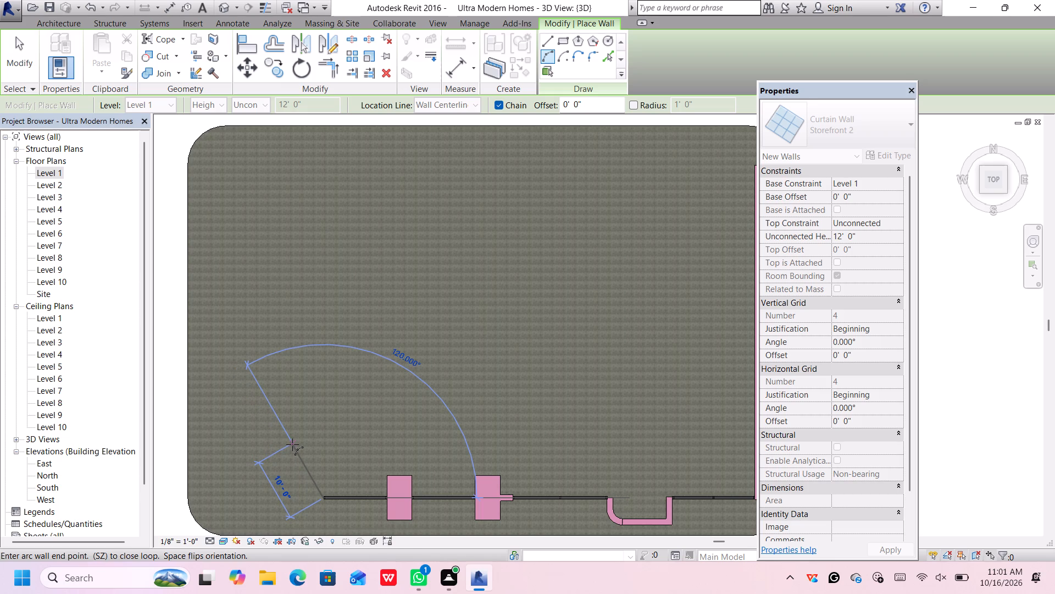
click(292, 444)
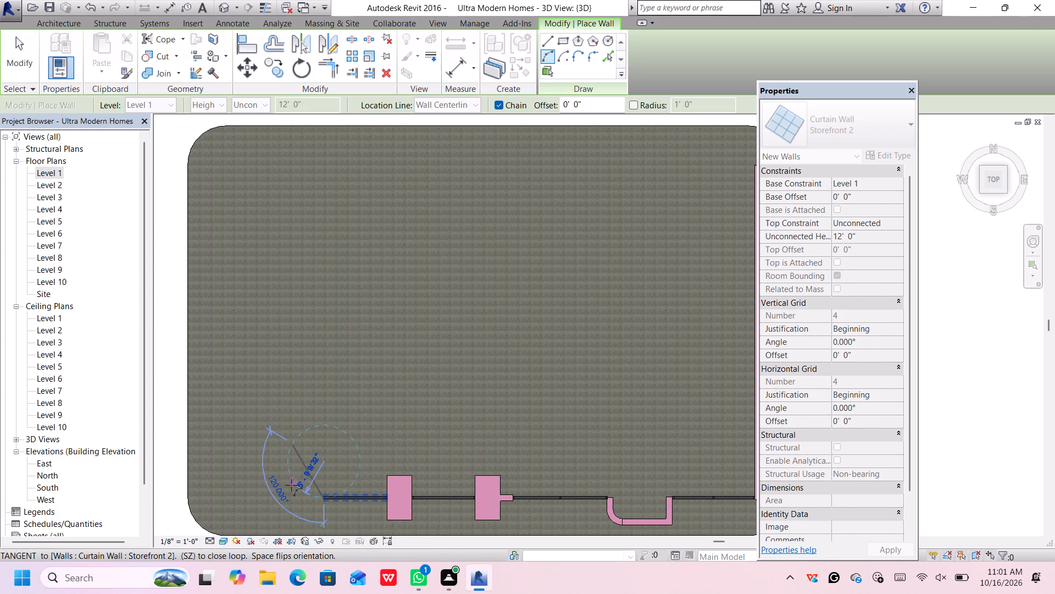
scroll(299, 490, up, 3)
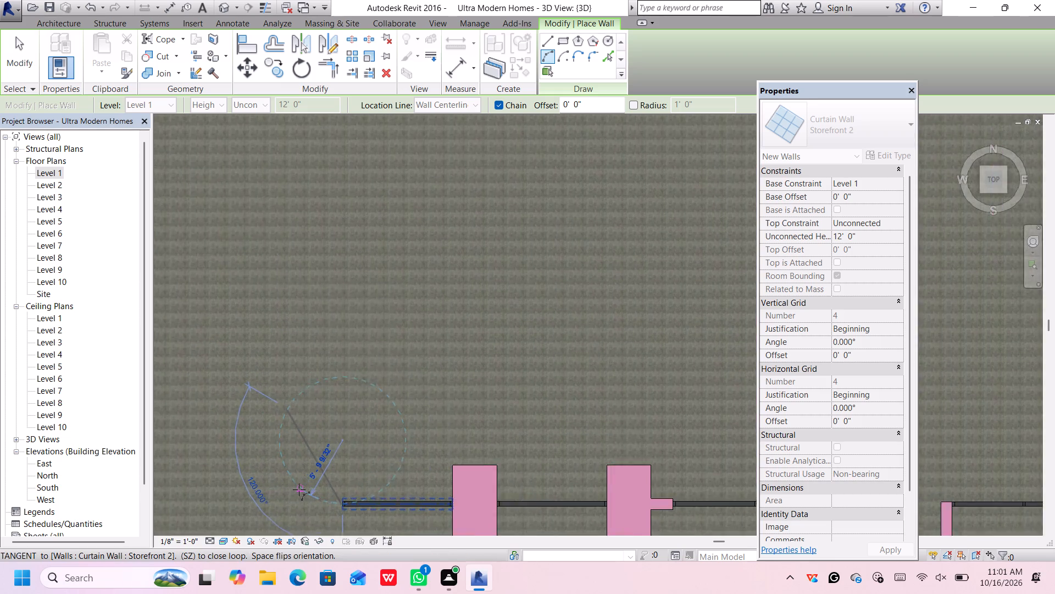
scroll(299, 490, up, 3)
click(302, 481)
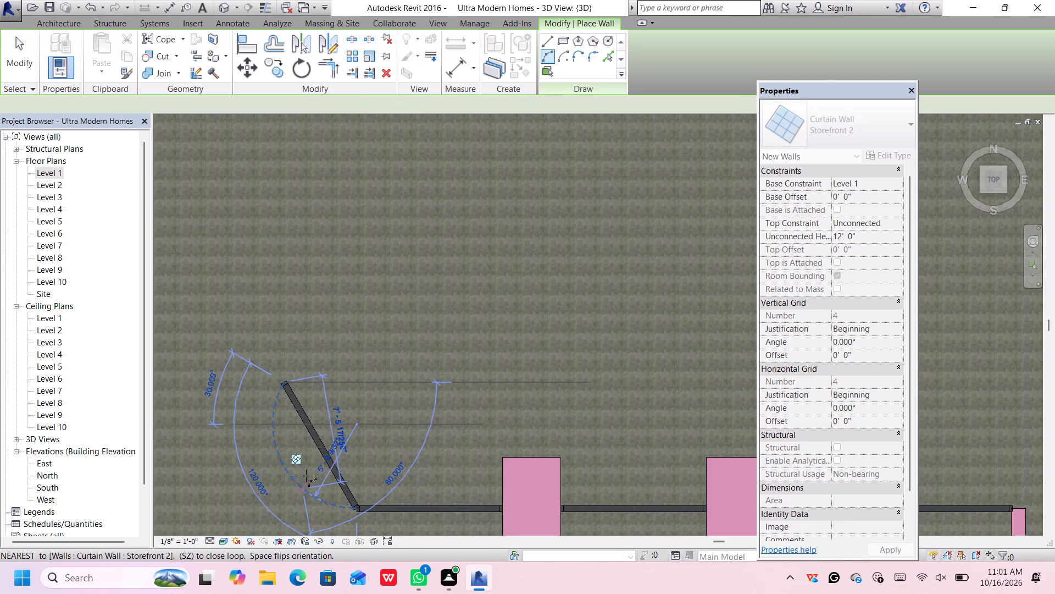
key(Escape)
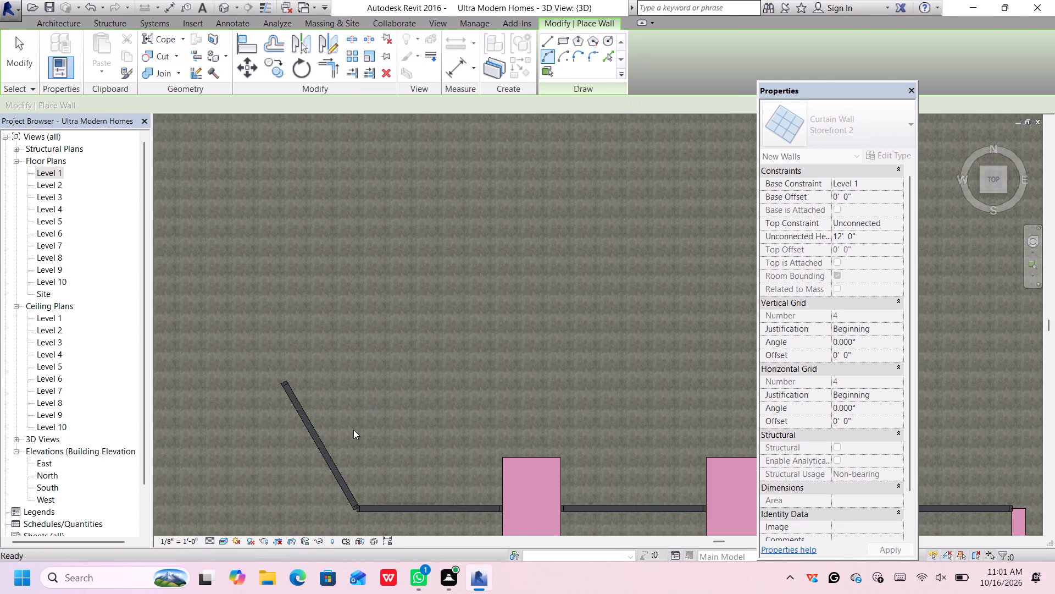
scroll(353, 430, down, 10)
scroll(356, 427, up, 2)
key(space)
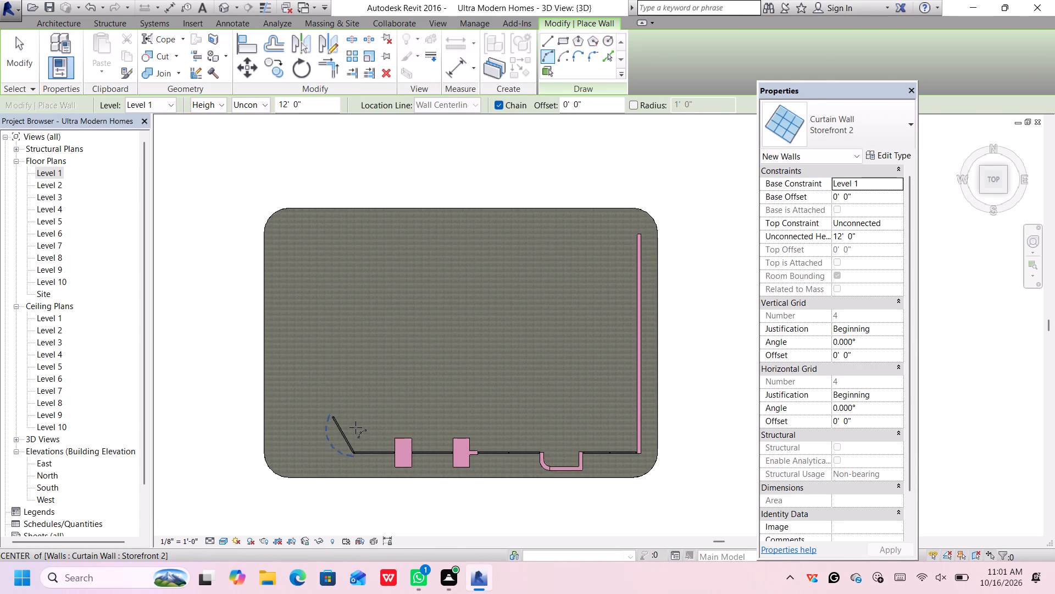
key(Escape)
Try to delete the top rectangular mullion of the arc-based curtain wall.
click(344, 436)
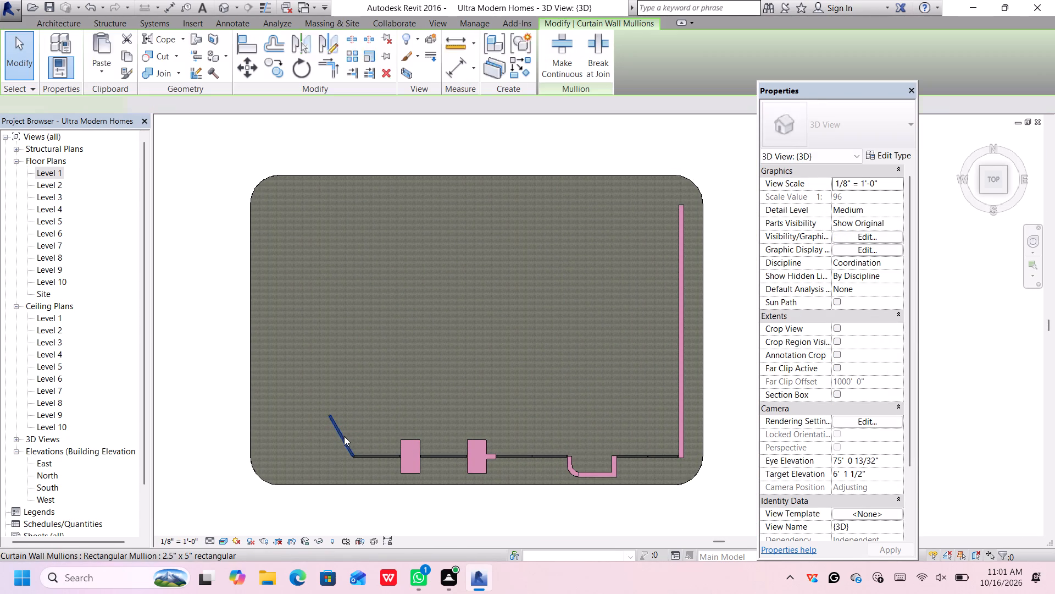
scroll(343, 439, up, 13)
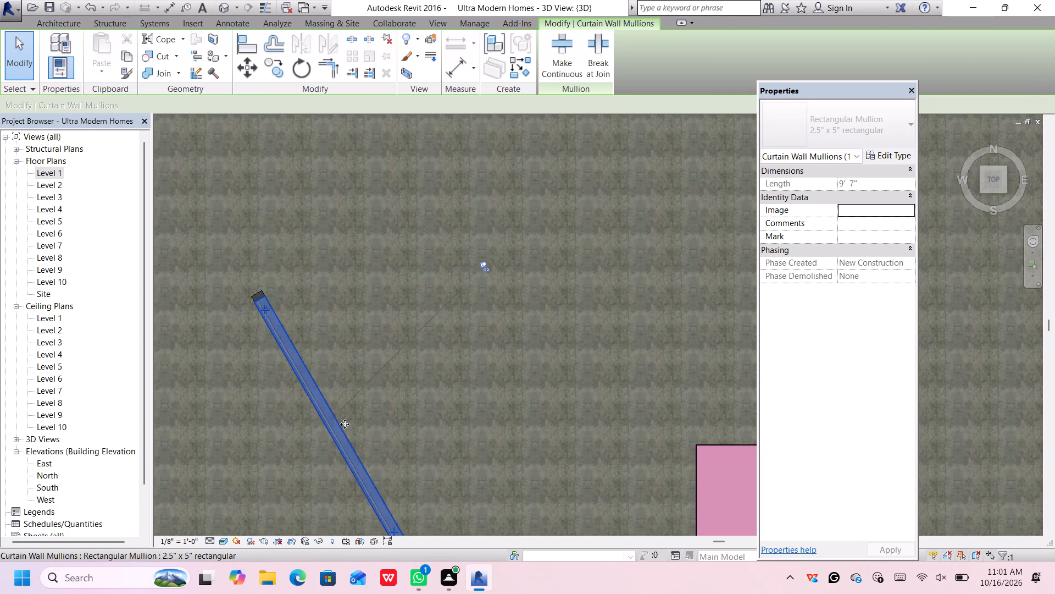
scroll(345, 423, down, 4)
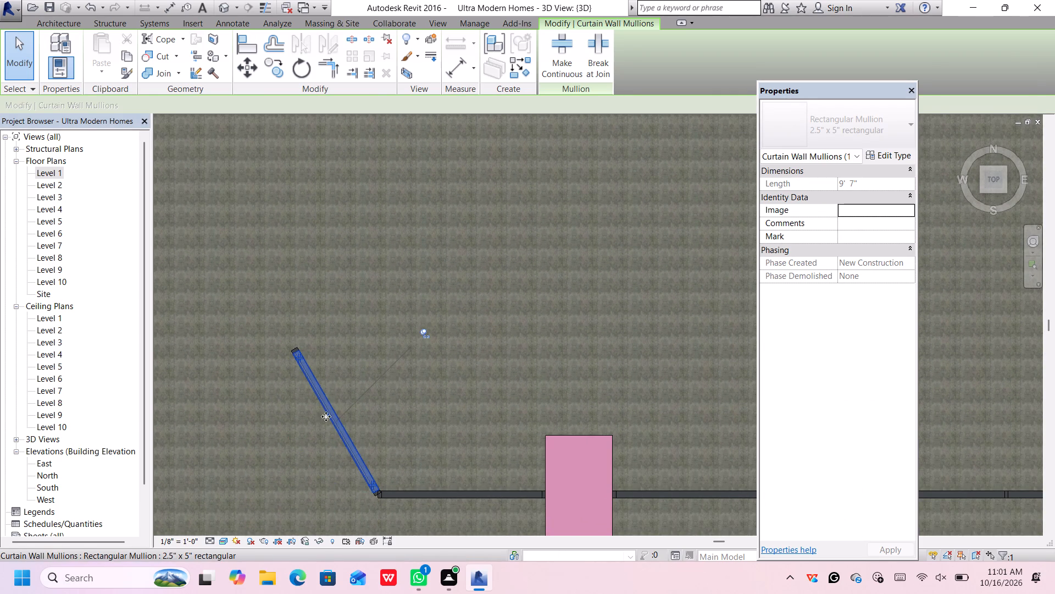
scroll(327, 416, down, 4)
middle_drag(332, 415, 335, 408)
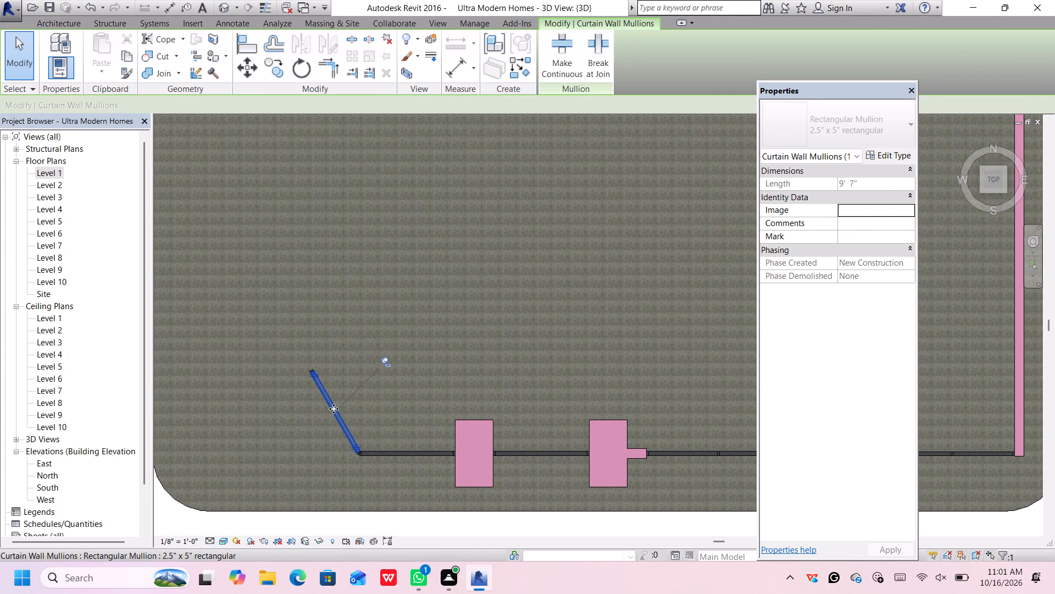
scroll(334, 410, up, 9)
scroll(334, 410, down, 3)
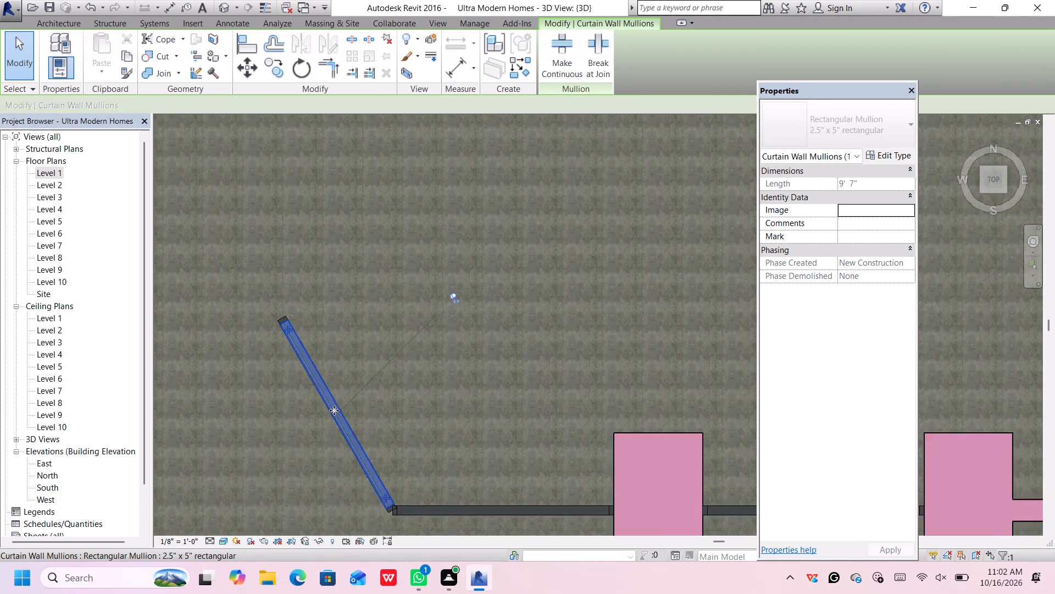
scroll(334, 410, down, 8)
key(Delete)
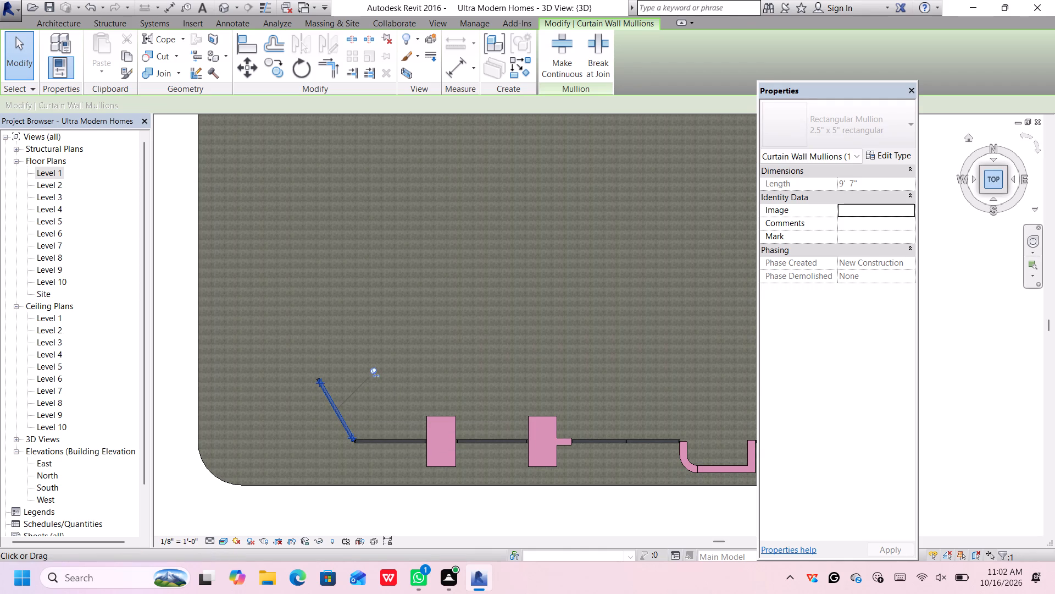
Add three vertical curtain grid lines to the arc-based curtain wall, at its midpoint and at the middle of each half.
click(982, 190)
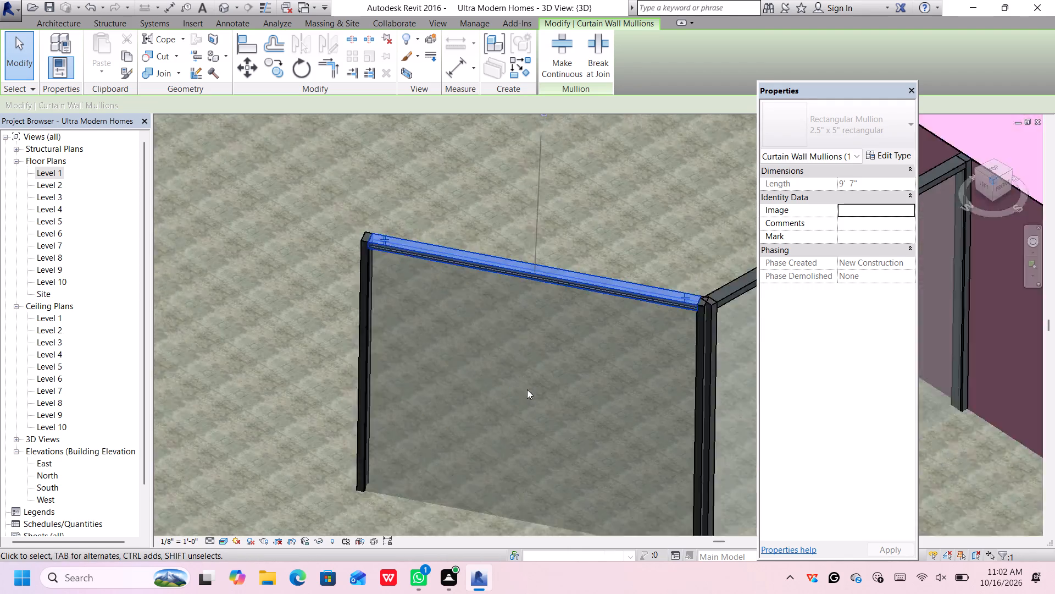
scroll(530, 384, down, 8)
middle_drag(567, 400, 490, 325)
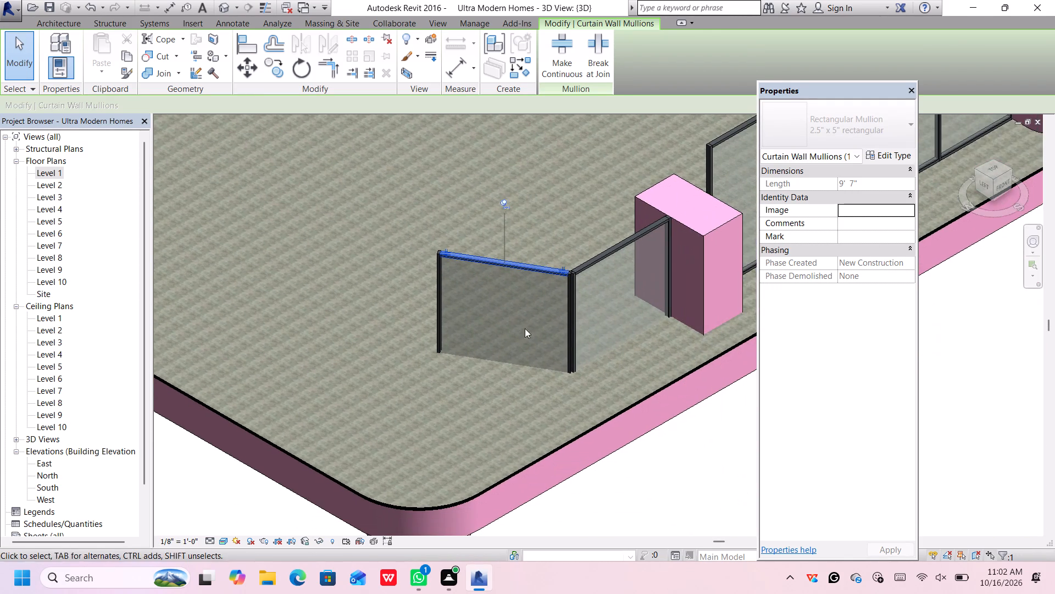
scroll(575, 317, up, 2)
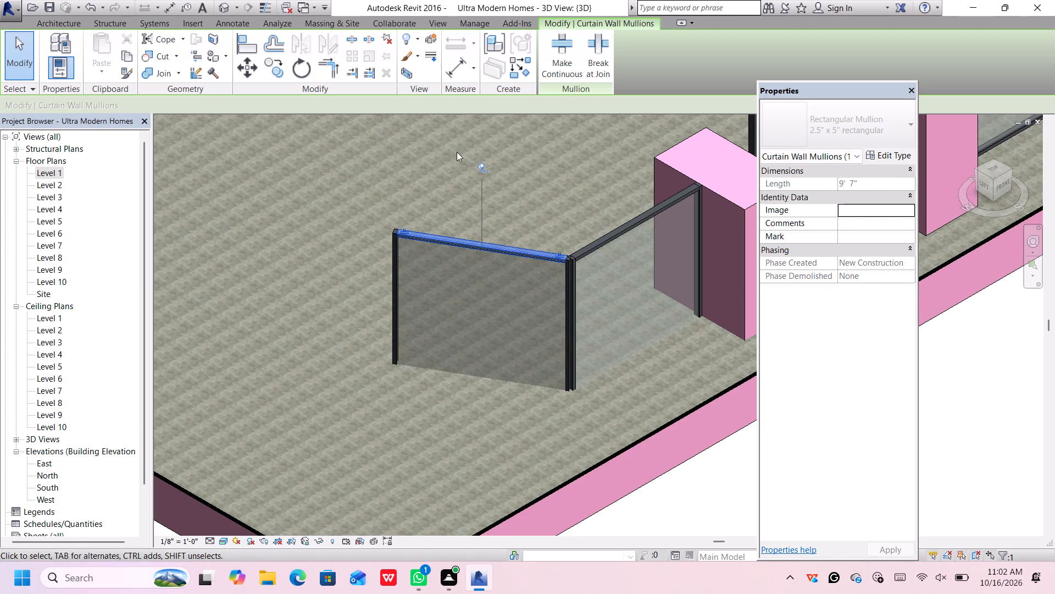
scroll(507, 216, down, 5)
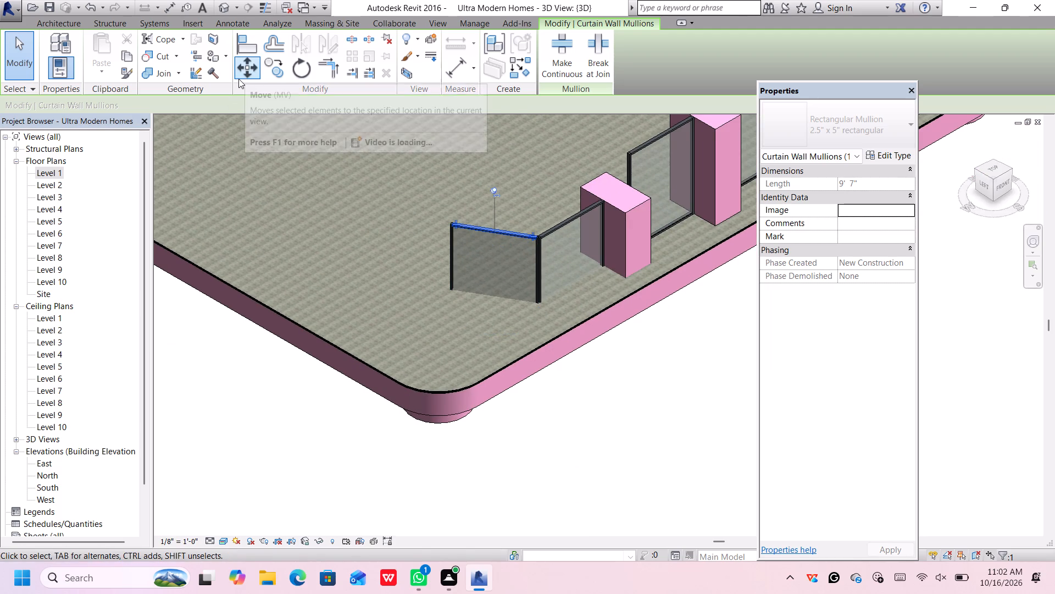
scroll(238, 79, up, 2)
click(57, 23)
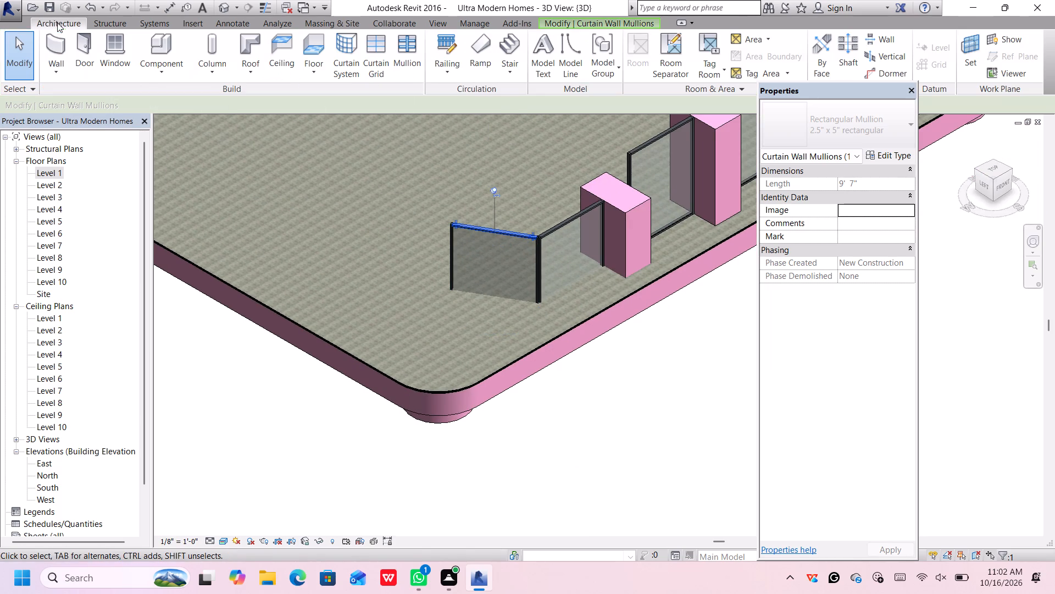
click(381, 49)
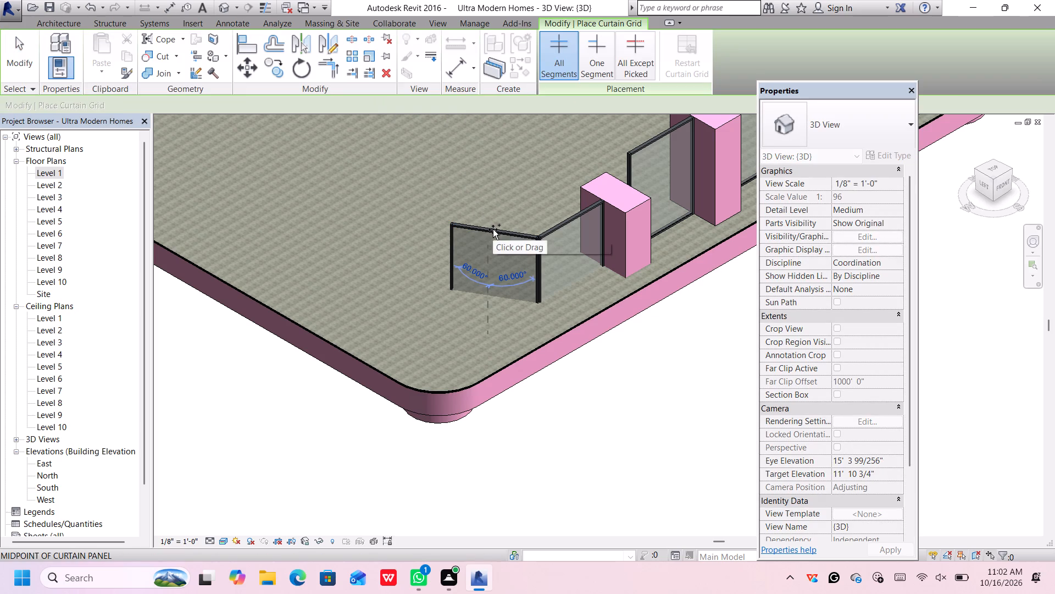
click(492, 230)
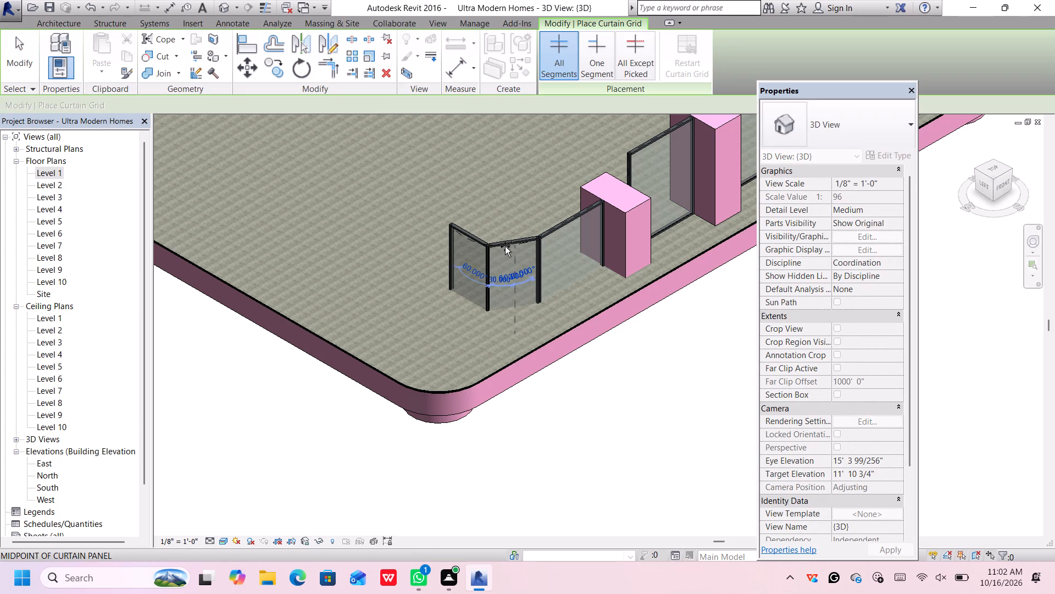
click(505, 246)
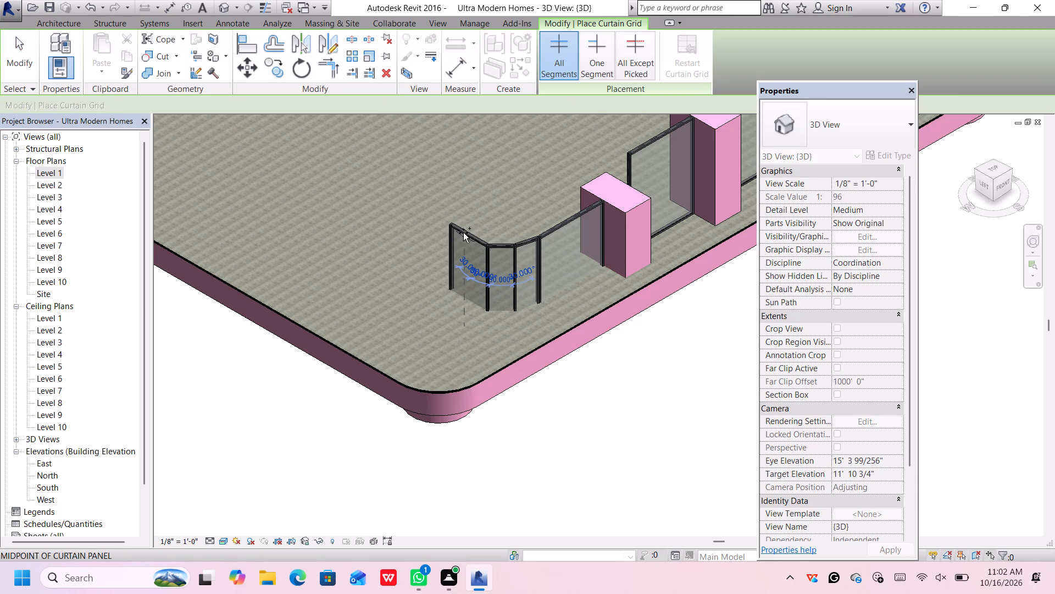
click(463, 230)
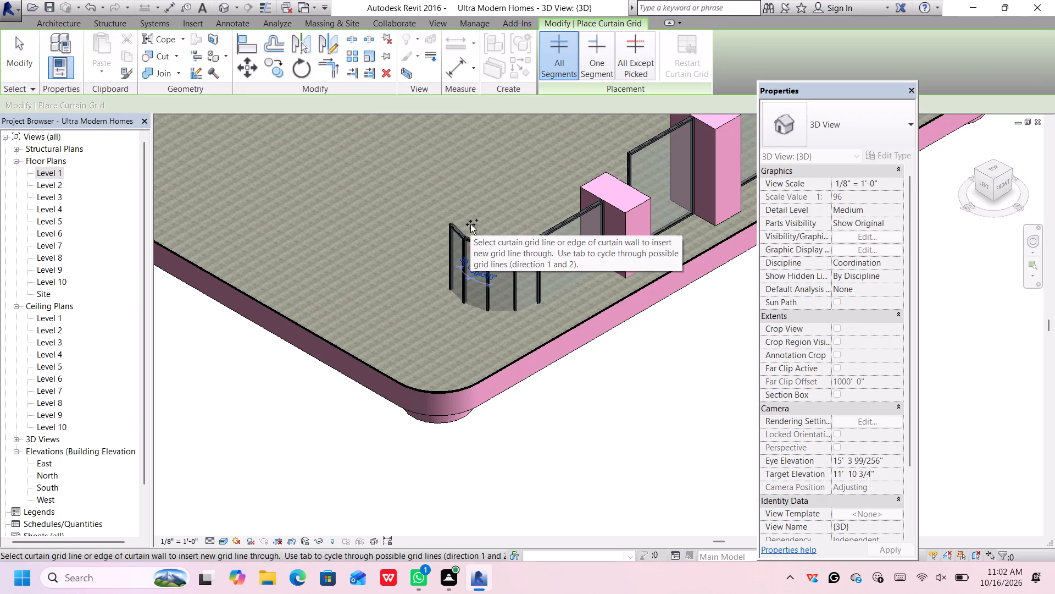
scroll(472, 223, up, 2)
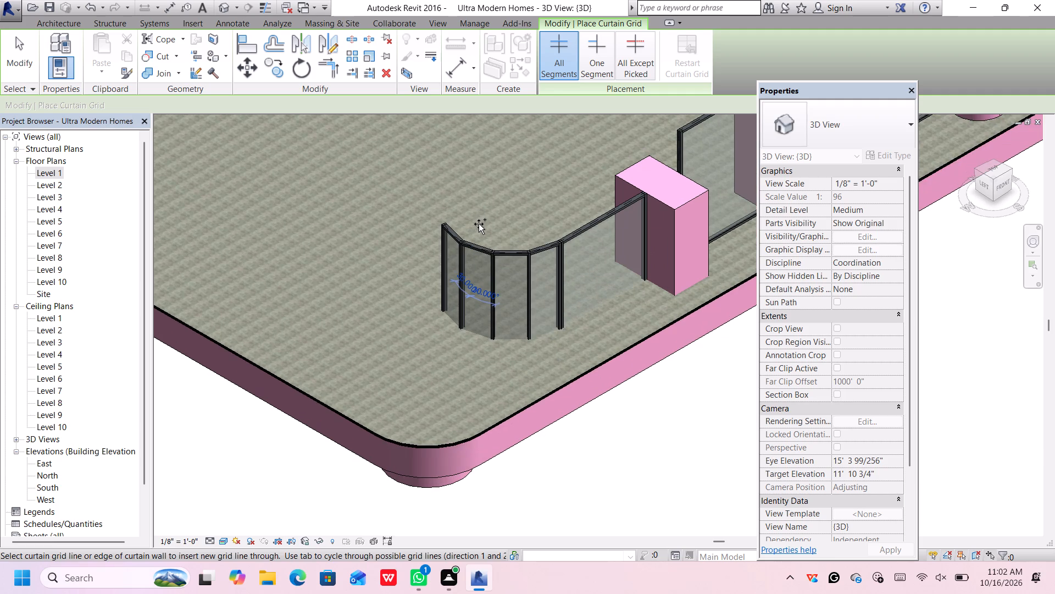
scroll(479, 224, down, 1)
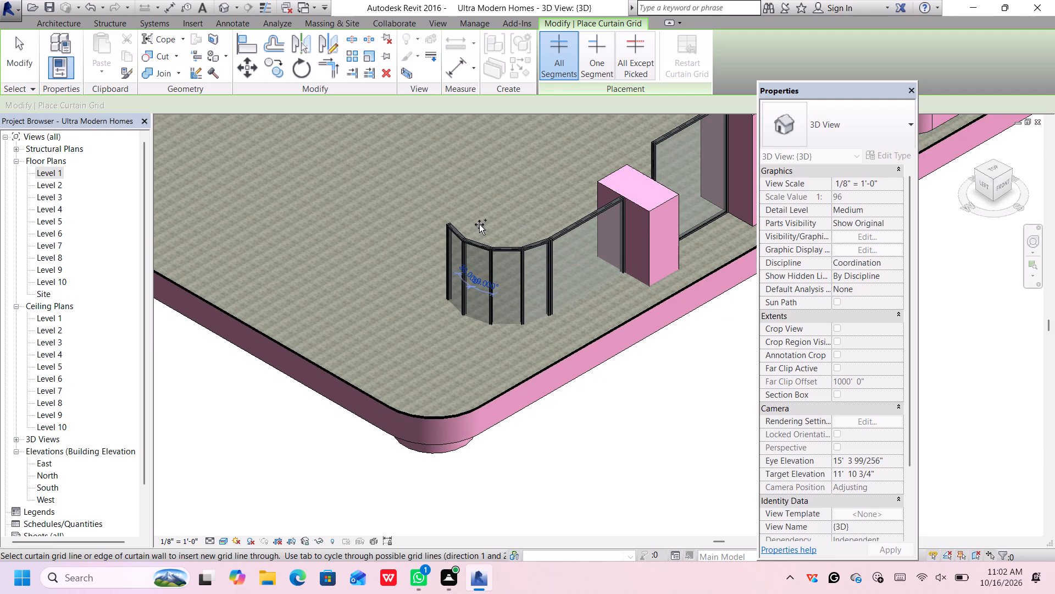
key(Escape)
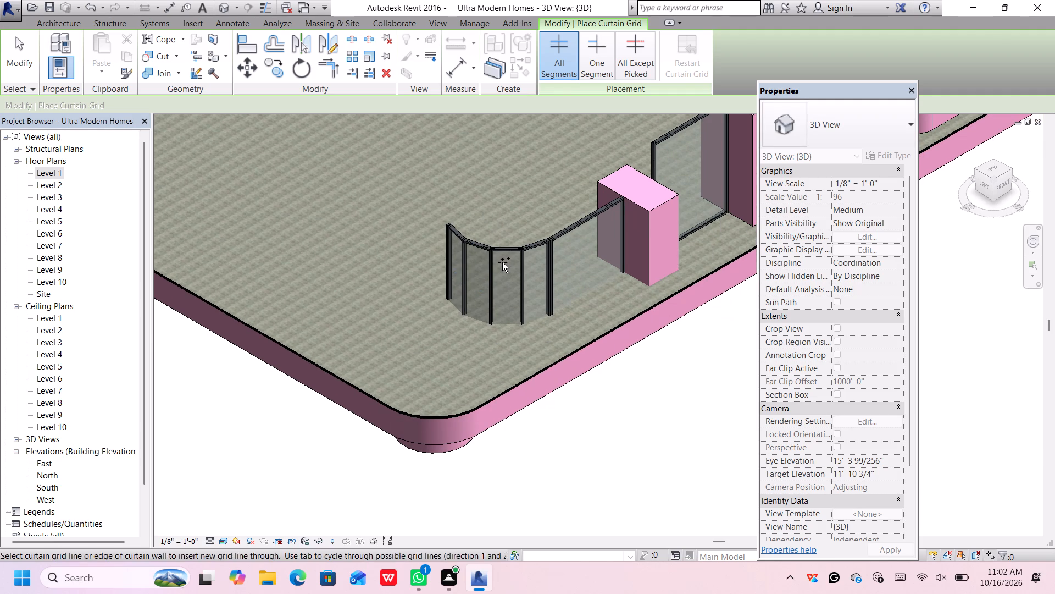
key(Escape)
Set the curved and adjoining straight Storefront 2 curtain walls to a 13' unconnected height and a 3' 3" base offset.
scroll(488, 272, up, 6)
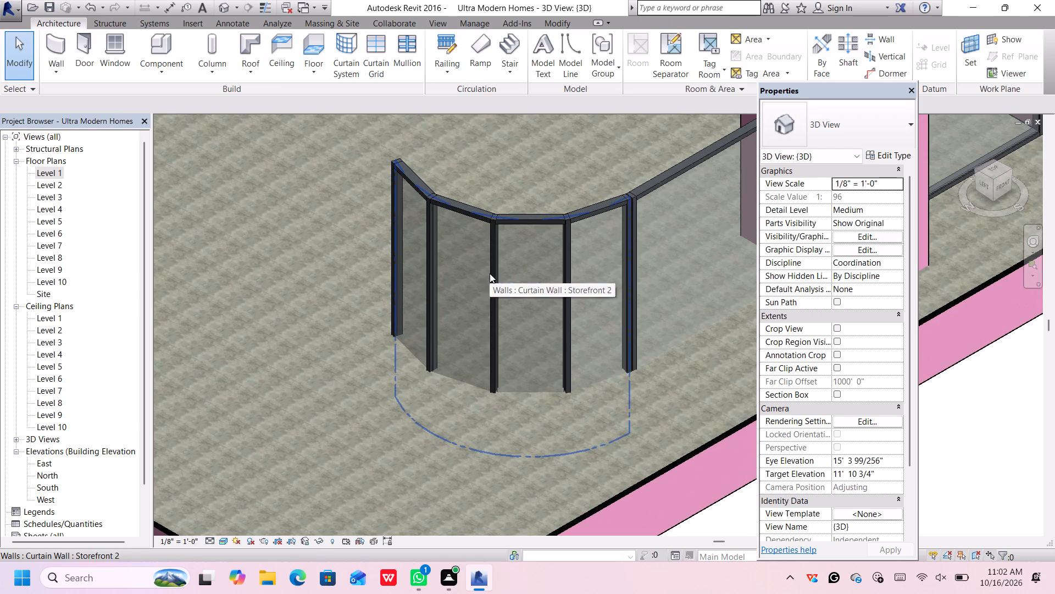
click(491, 273)
scroll(493, 273, up, 4)
scroll(493, 272, down, 5)
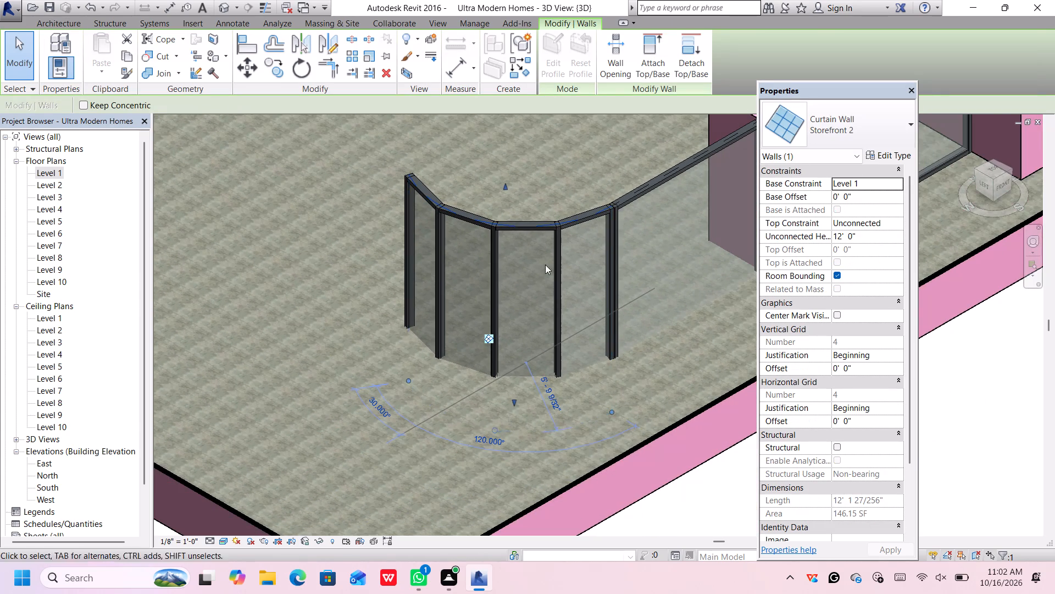
ctrl+click(656, 194)
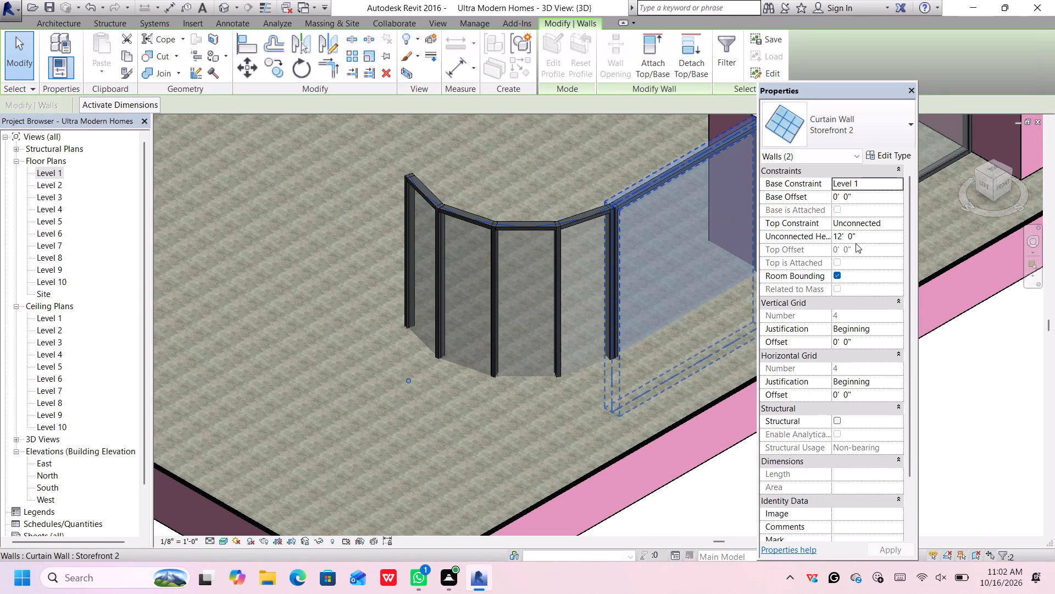
ctrl+click(576, 218)
ctrl+click(586, 231)
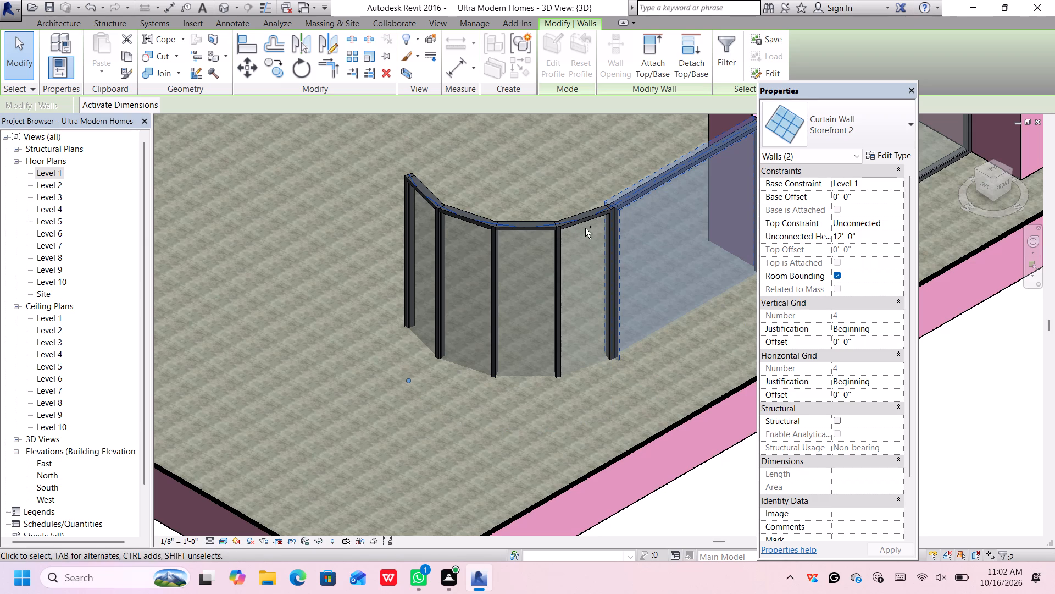
ctrl+click(584, 224)
ctrl+click(585, 221)
click(864, 237)
key(BackSpace)
text(13')
click(869, 195)
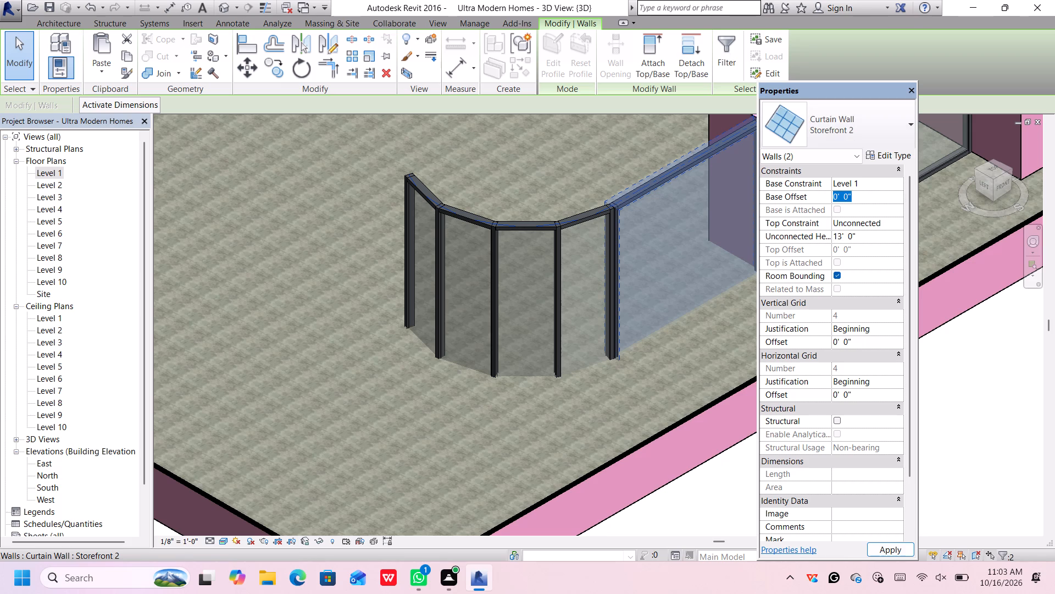
key(BackSpace)
text(3'3)
key(shift+quotedbl)
key(Return)
key(Return)
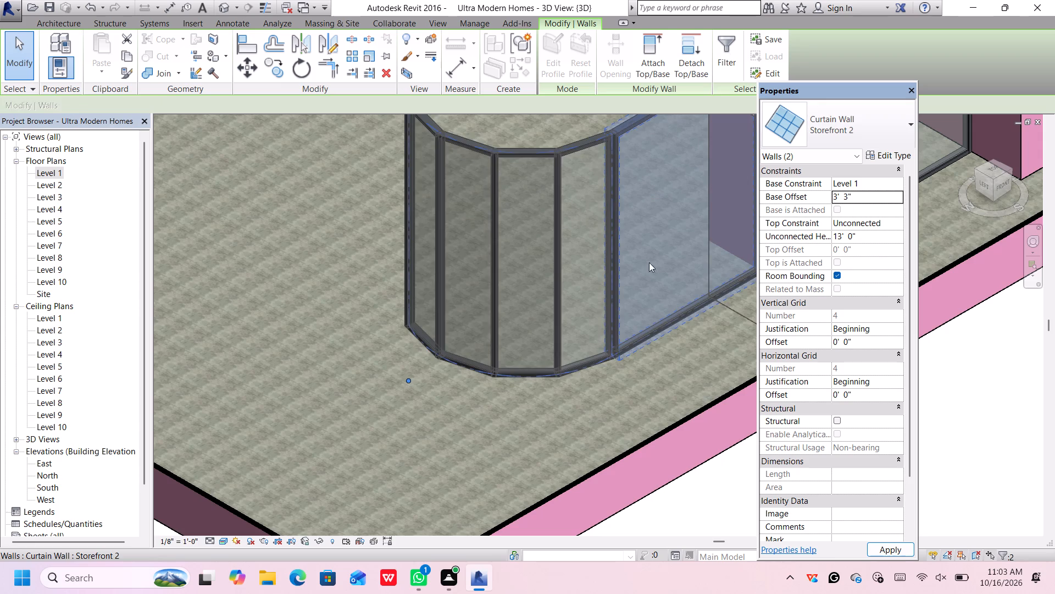
scroll(610, 276, down, 6)
click(644, 435)
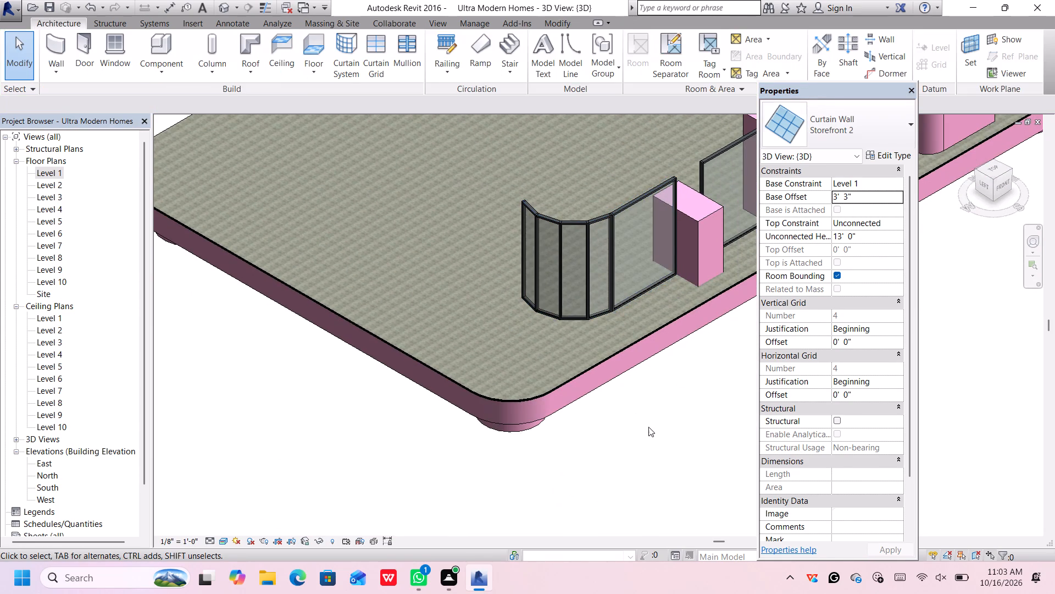
Set the Generic - 7' wall block beside the straight curtain wall to a 13' unconnected height and a 3' 3" base offset.
click(701, 216)
scroll(700, 409, down, 3)
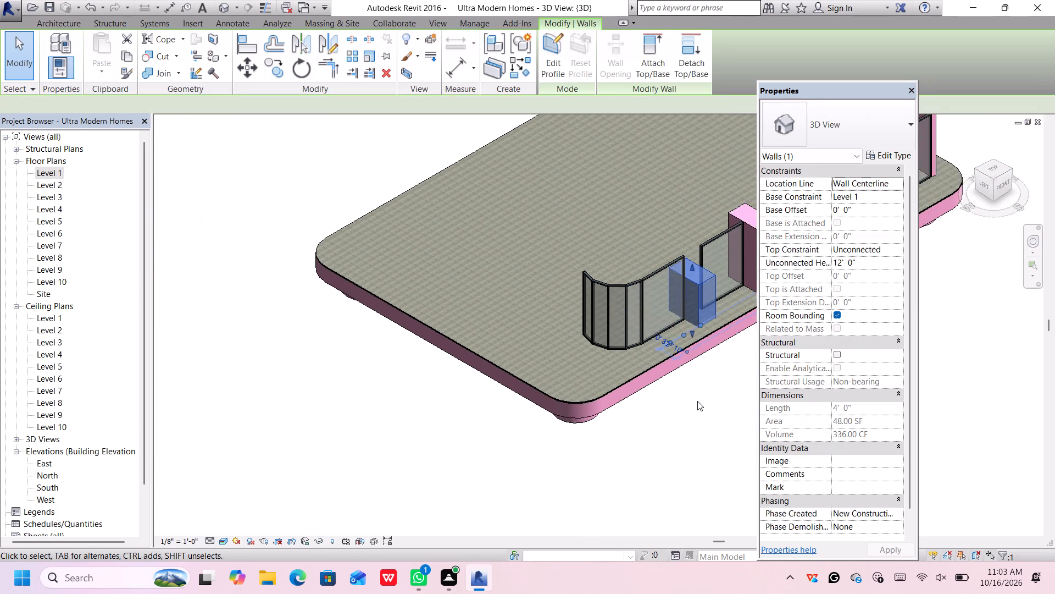
middle_drag(696, 400, 540, 406)
scroll(849, 217, up, 2)
scroll(854, 209, down, 1)
scroll(854, 209, up, 1)
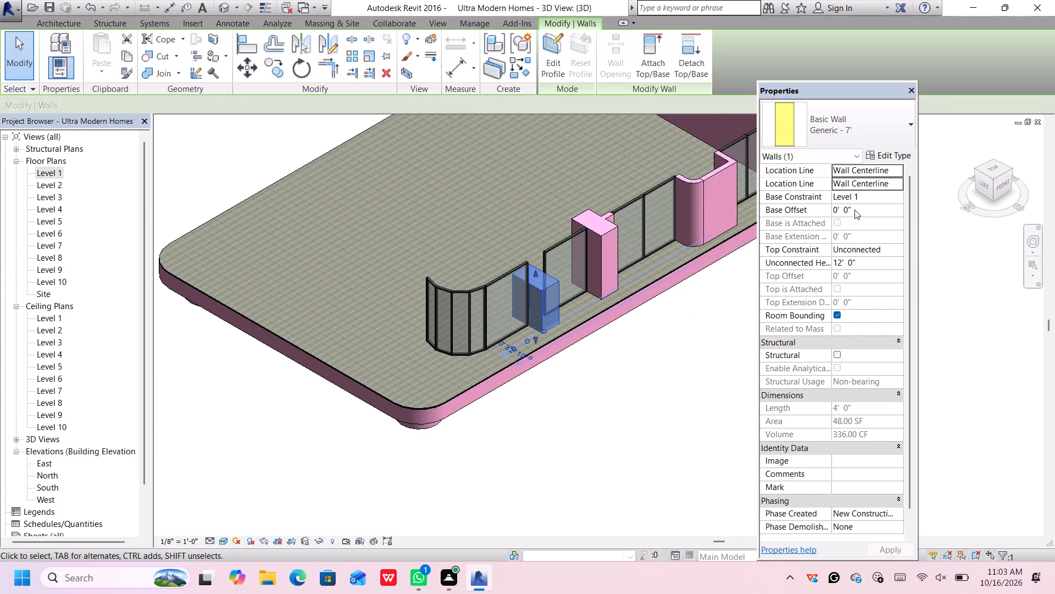
scroll(561, 349, up, 2)
scroll(616, 309, up, 2)
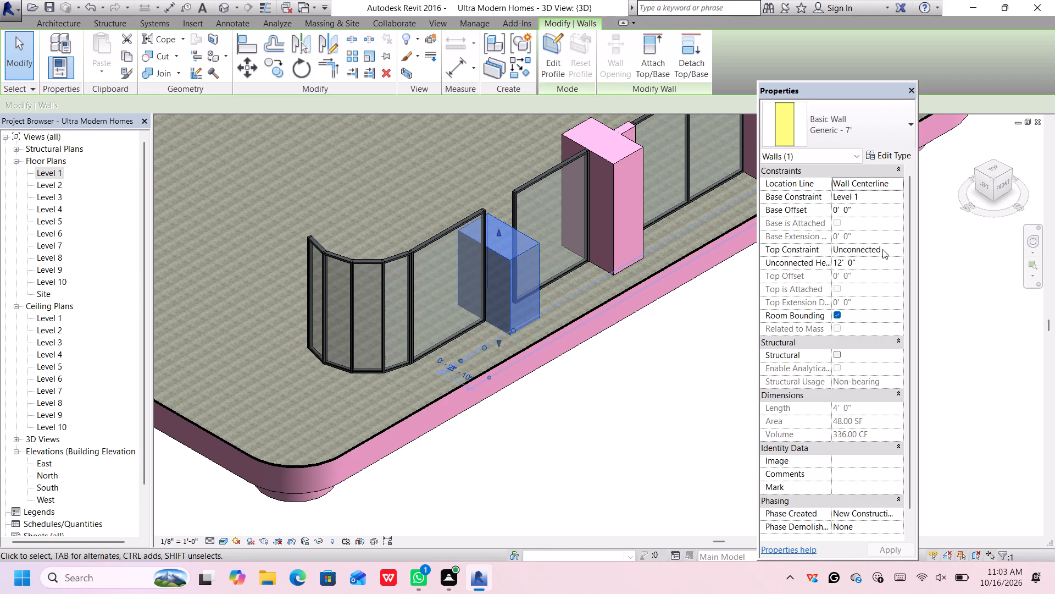
click(864, 259)
key(BackSpace)
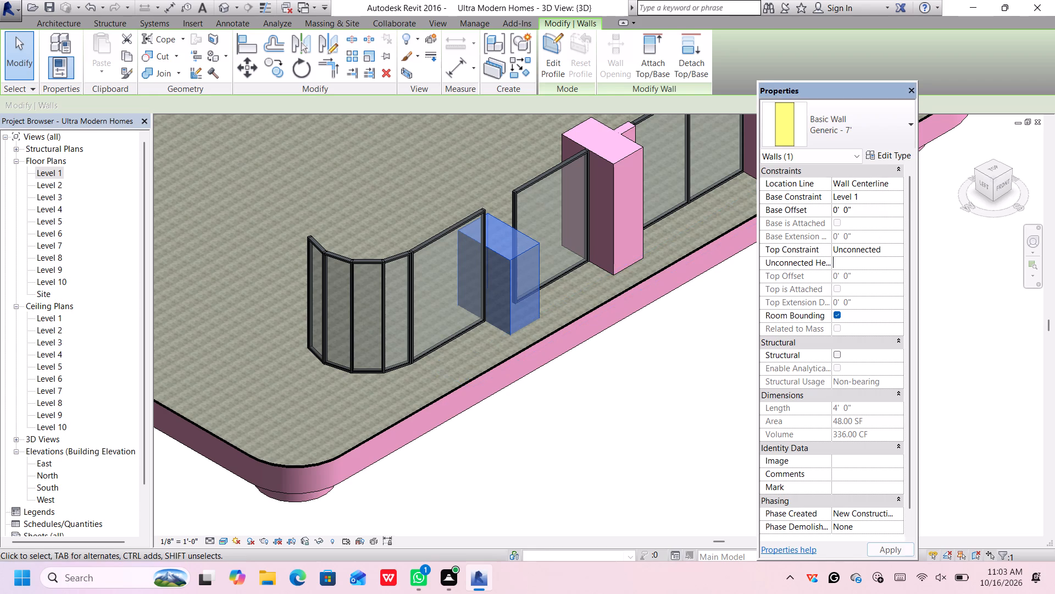
key(1)
key(3)
key(apostrophe)
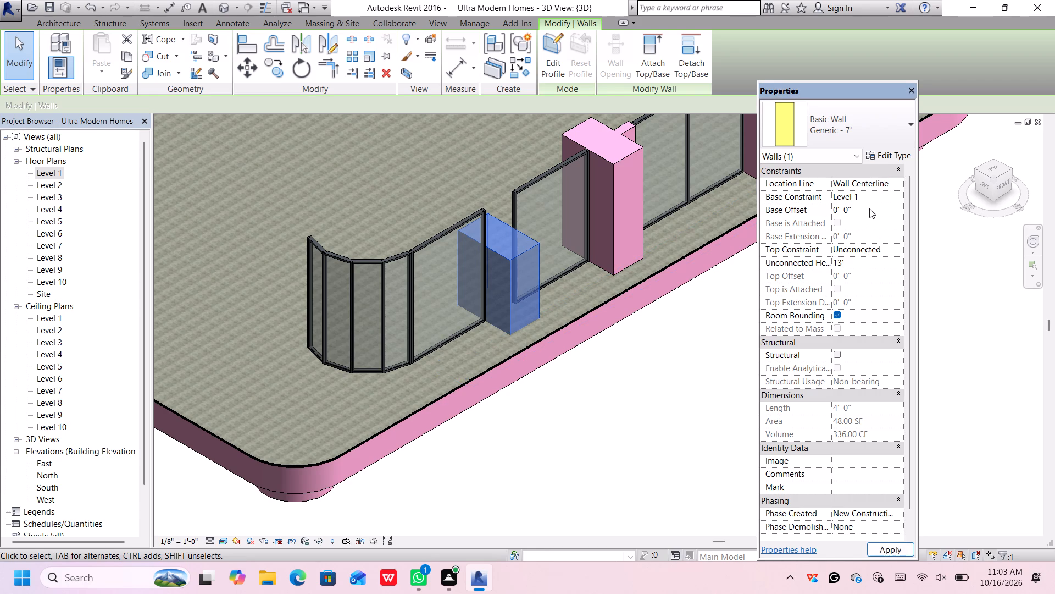
click(869, 208)
key(BackSpace)
text(3')
text(3")
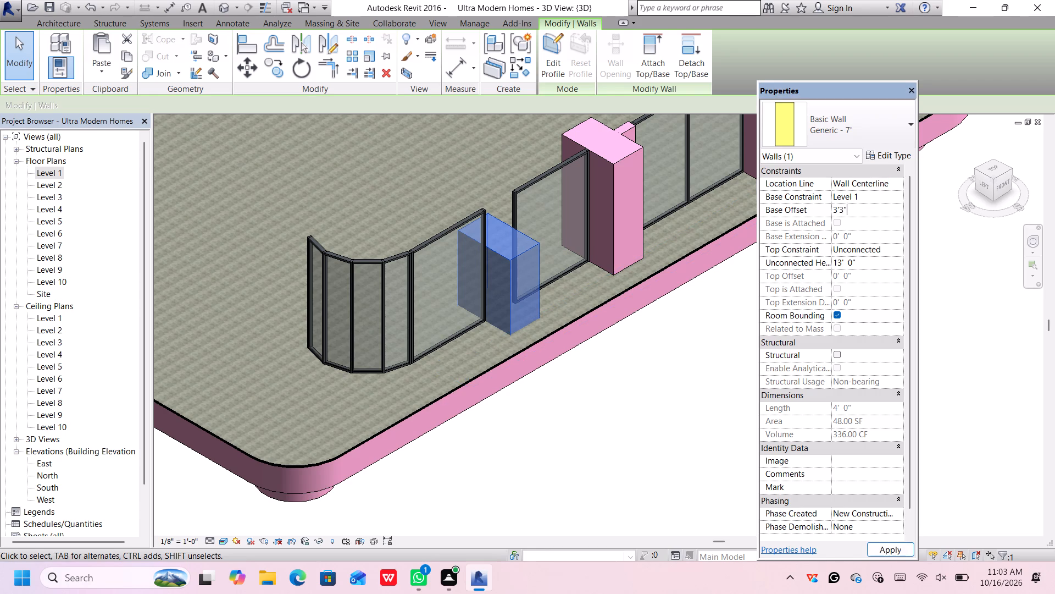
key(Return)
key(Return)
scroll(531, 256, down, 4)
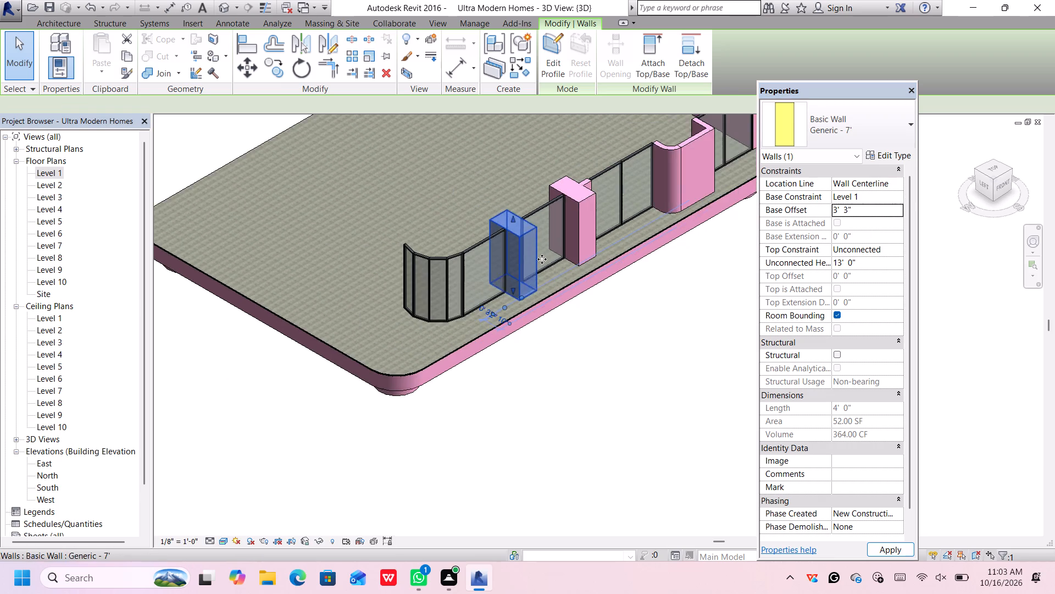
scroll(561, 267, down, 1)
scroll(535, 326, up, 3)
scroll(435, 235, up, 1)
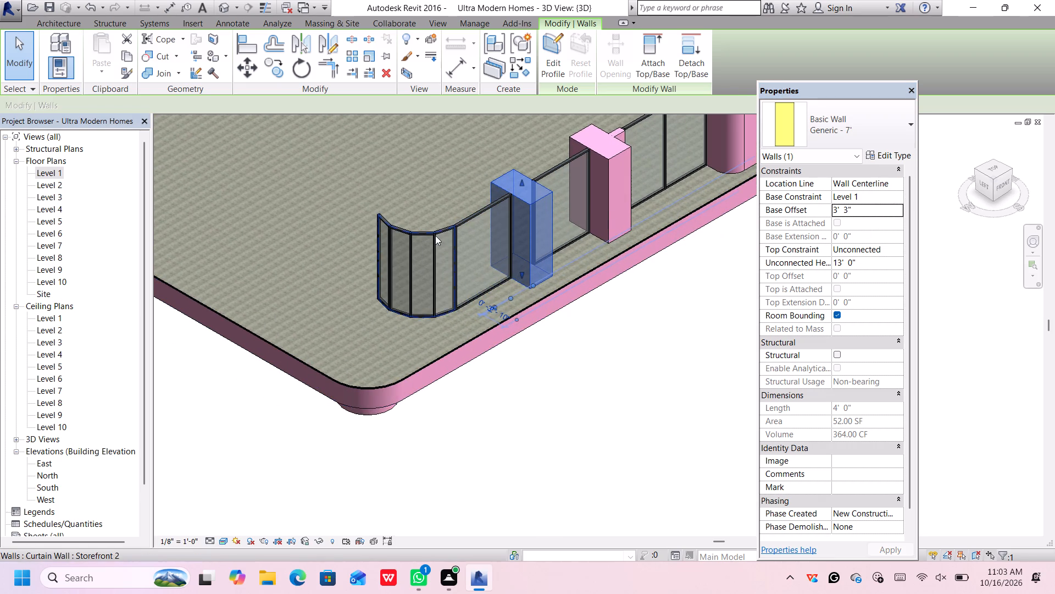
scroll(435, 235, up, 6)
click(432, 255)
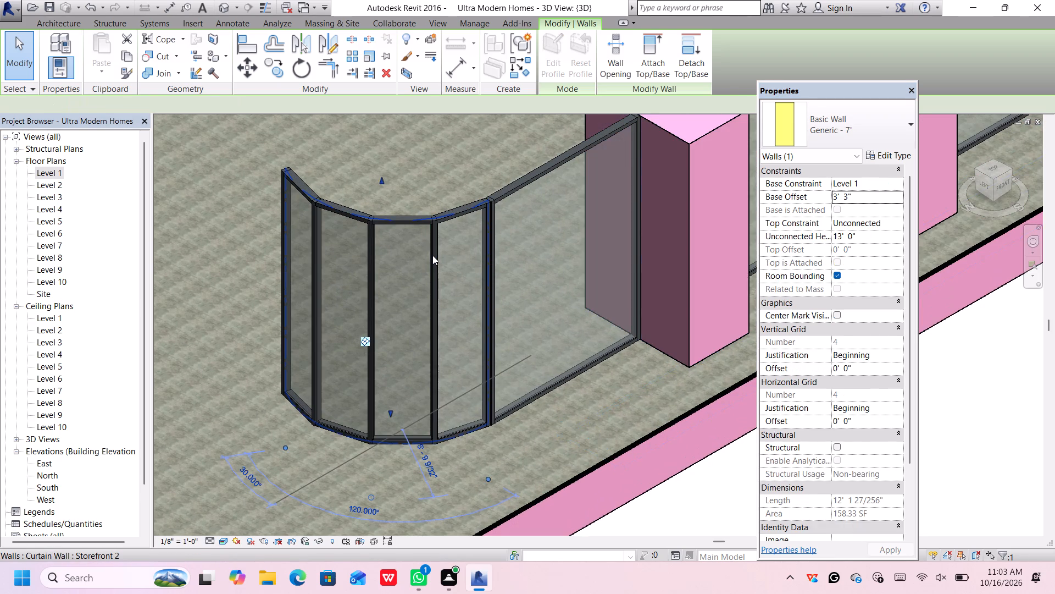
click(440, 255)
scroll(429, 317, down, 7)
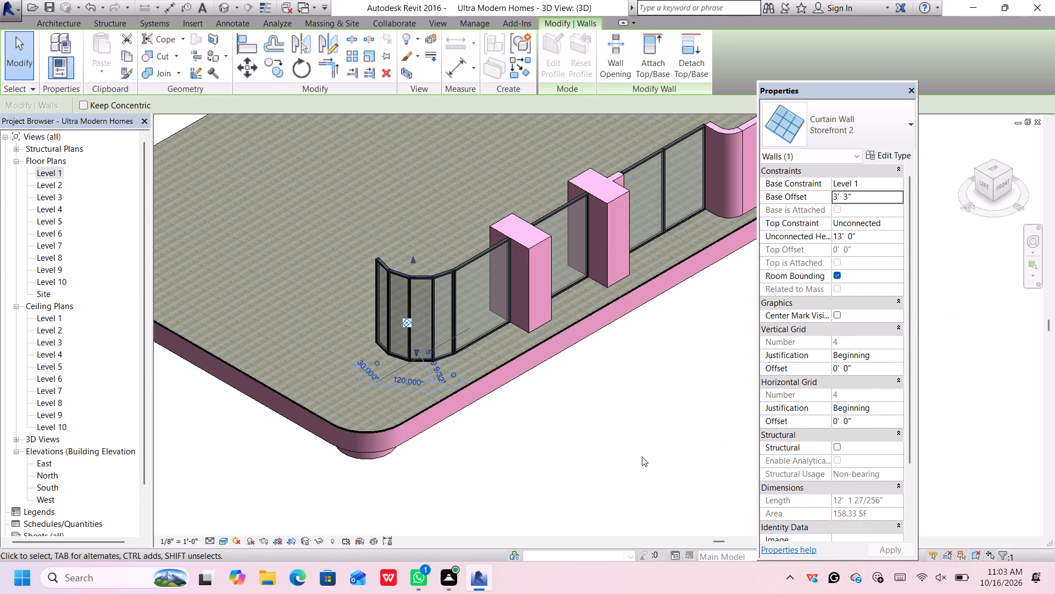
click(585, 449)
Unpin and delete the curved curtain wall's interior vertical mullion nearest the straight curtain wall.
scroll(431, 302, up, 11)
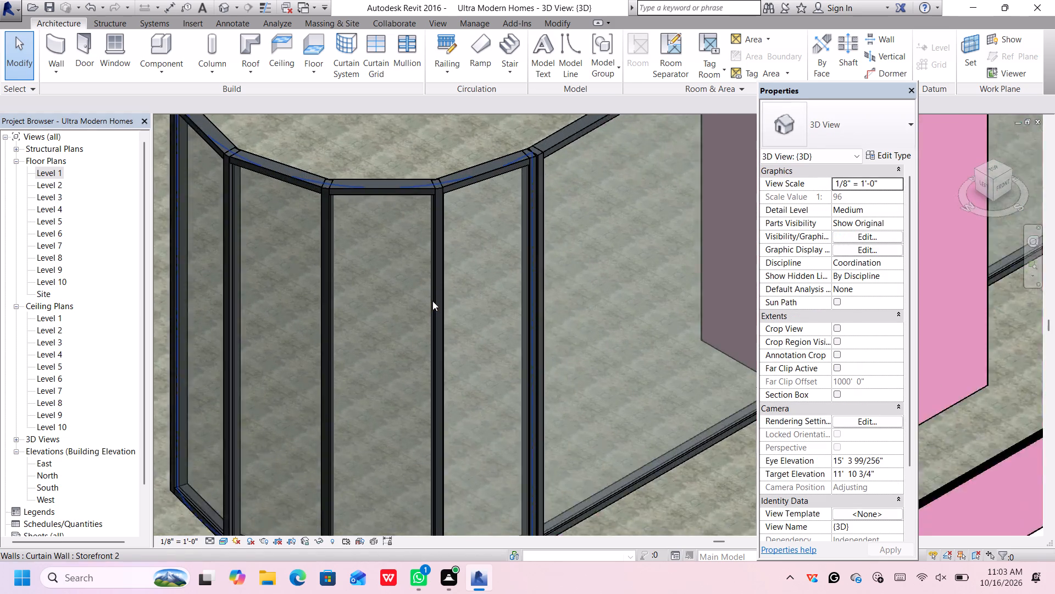
scroll(432, 301, up, 1)
scroll(432, 200, up, 8)
click(440, 170)
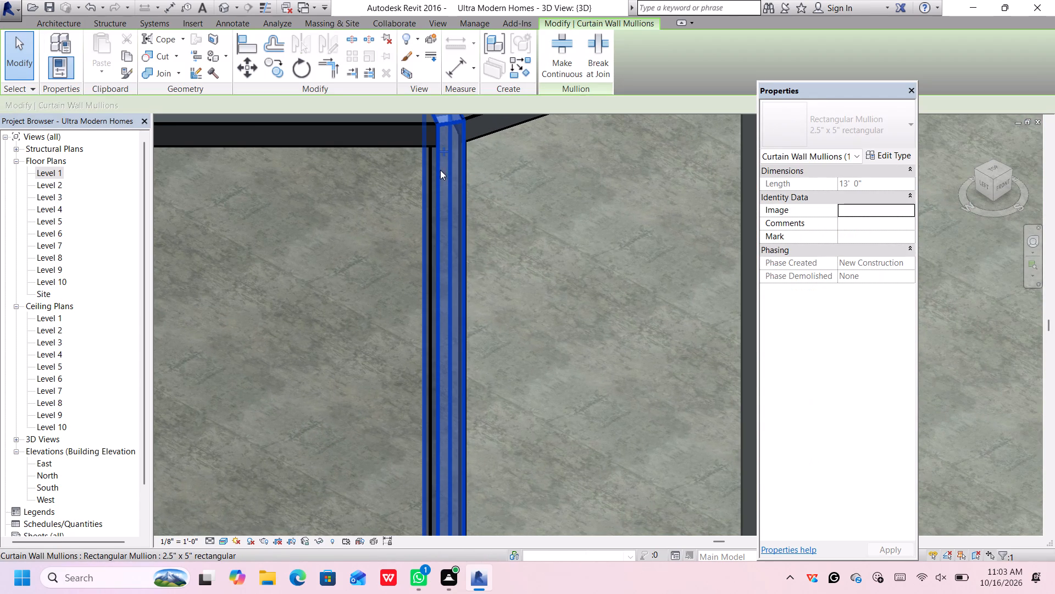
key(Delete)
scroll(442, 175, down, 5)
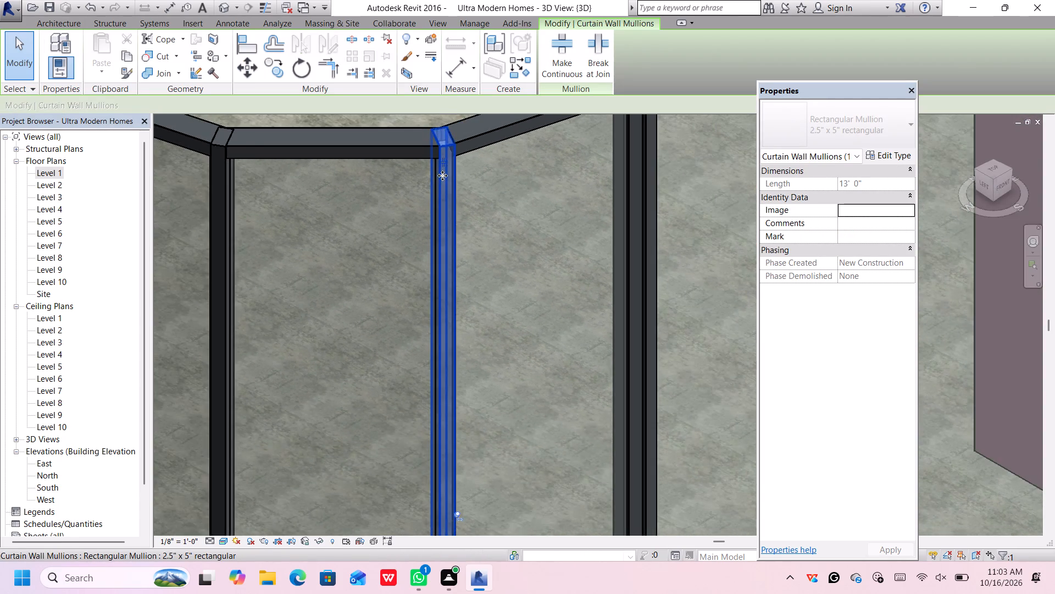
scroll(442, 175, down, 4)
key(Delete)
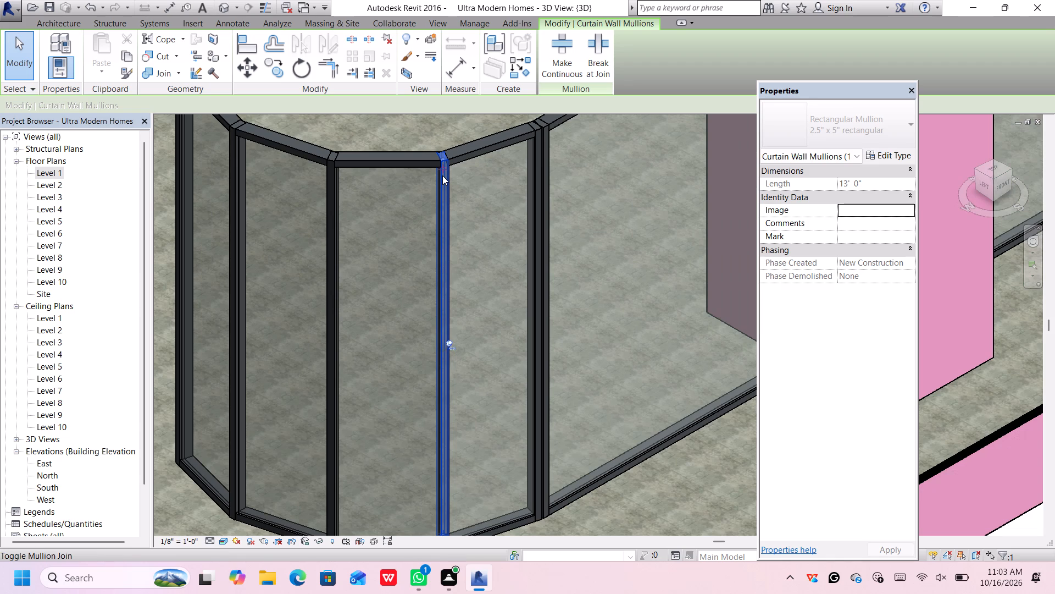
key(Delete)
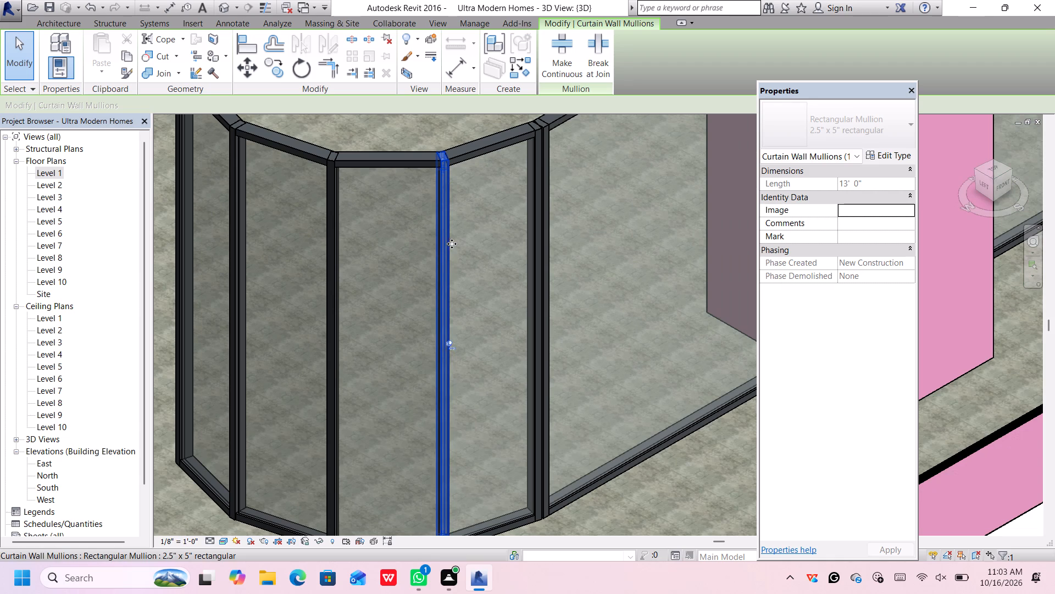
key(Delete)
scroll(465, 249, down, 7)
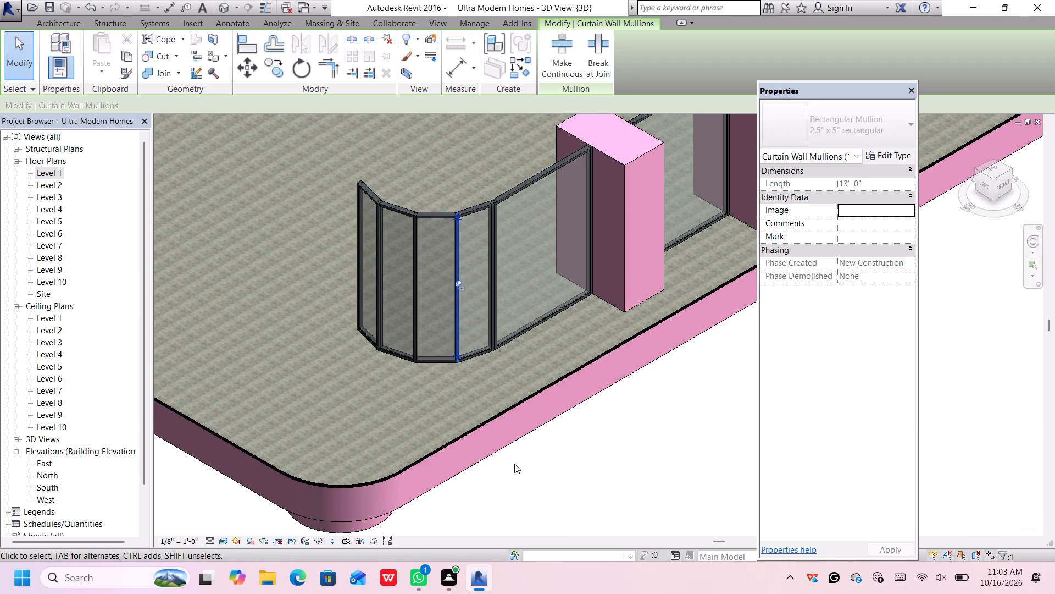
key(Delete)
scroll(453, 271, up, 9)
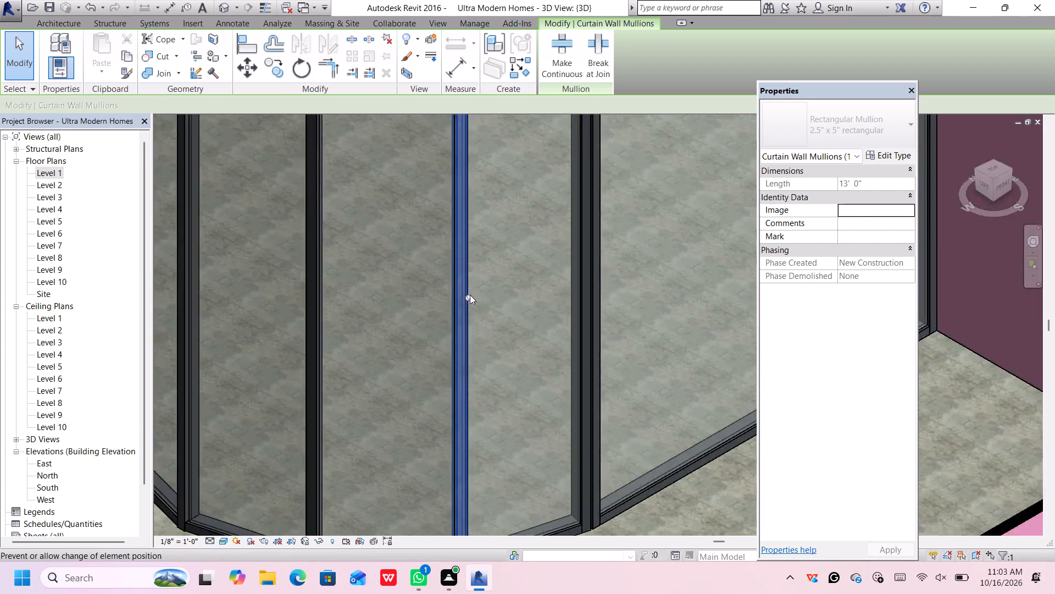
scroll(470, 295, up, 2)
click(467, 300)
key(Delete)
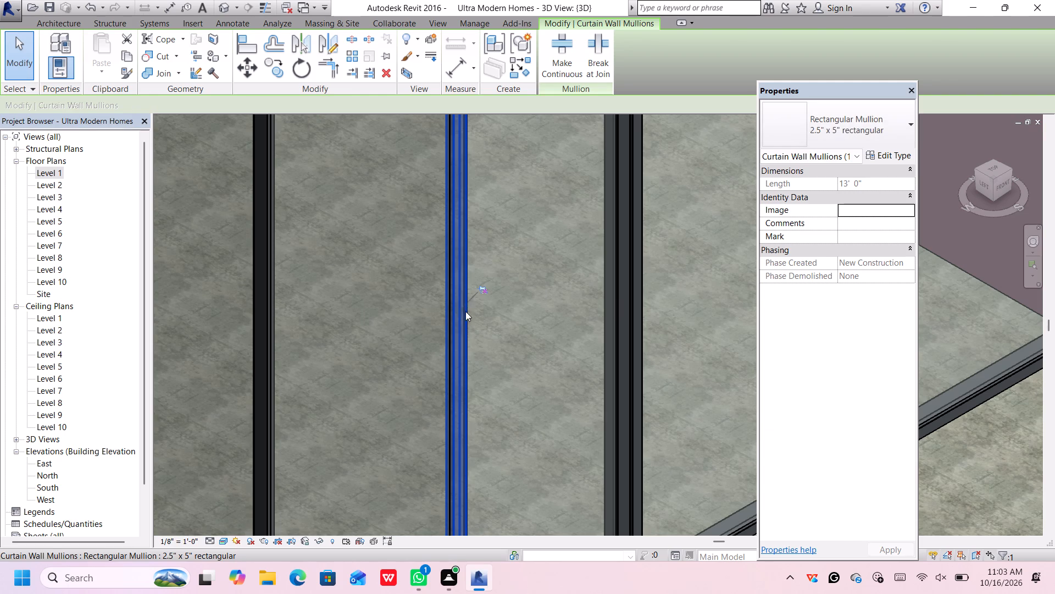
Unpin and delete the middle vertical mullion of the curved curtain wall.
scroll(459, 315, down, 8)
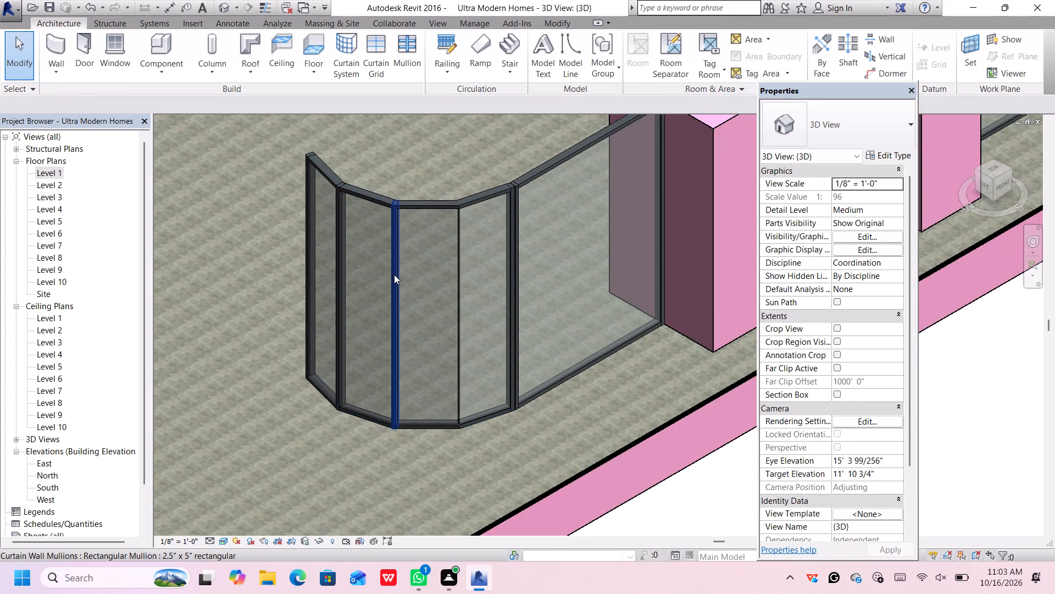
click(394, 274)
key(Delete)
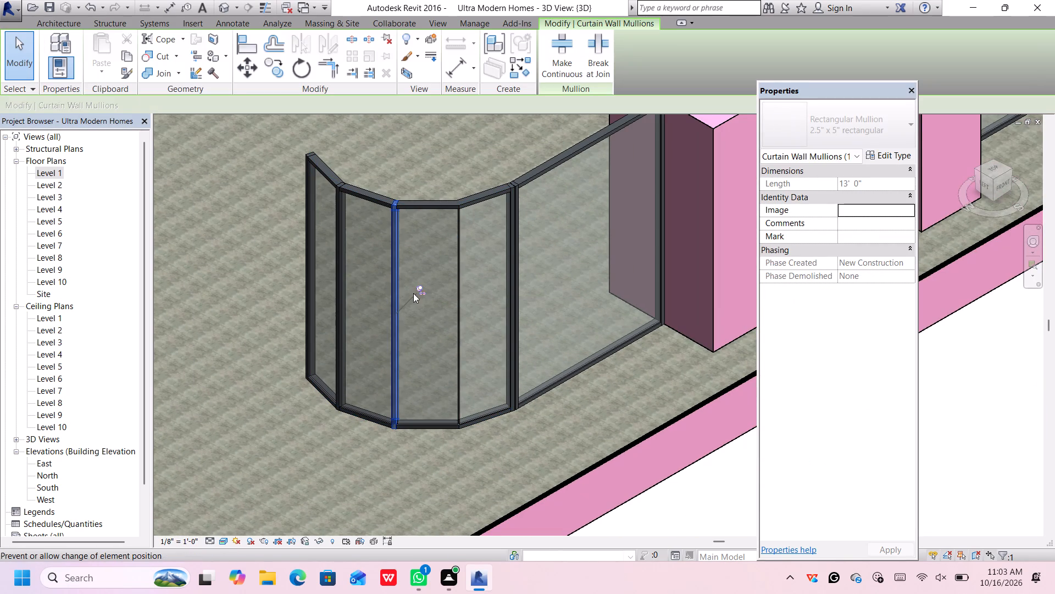
click(420, 290)
key(Delete)
Unpin and delete the curved curtain wall's remaining interior vertical mullion nearest its free end.
scroll(366, 299, up, 3)
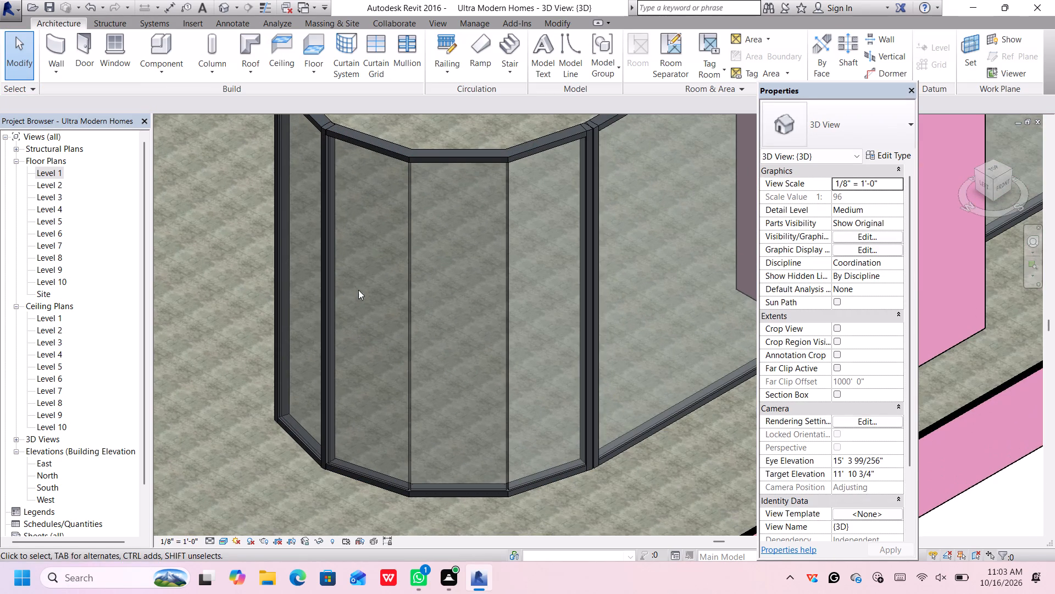
click(330, 289)
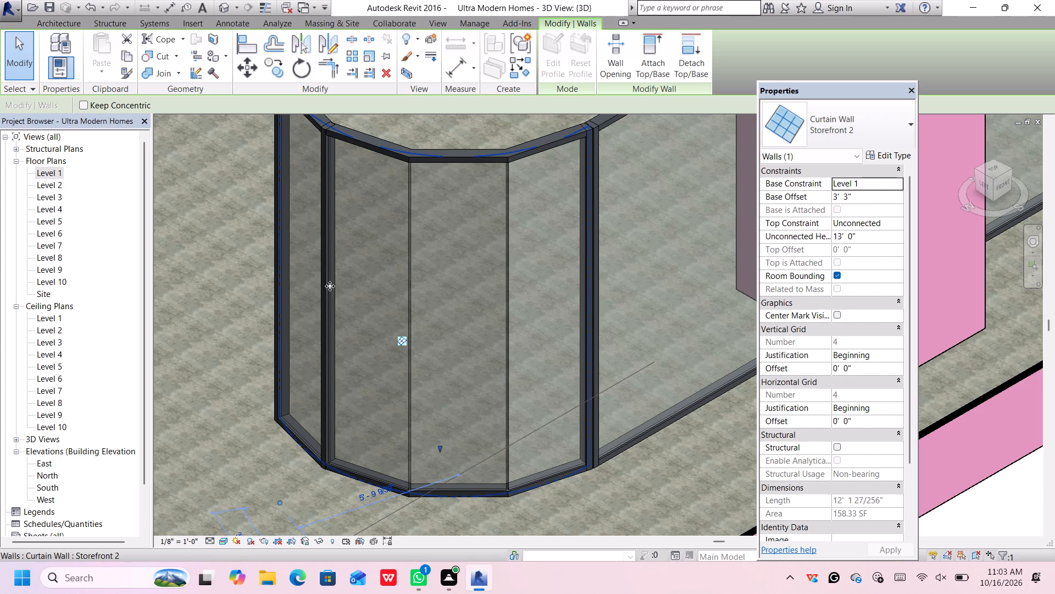
scroll(335, 287, down, 6)
click(529, 480)
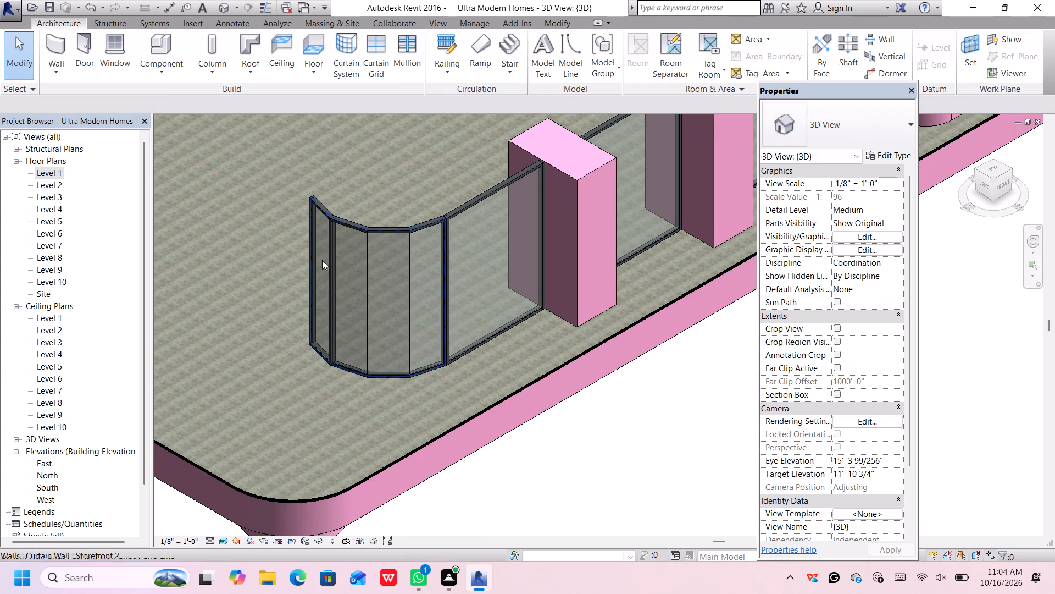
scroll(330, 246, up, 6)
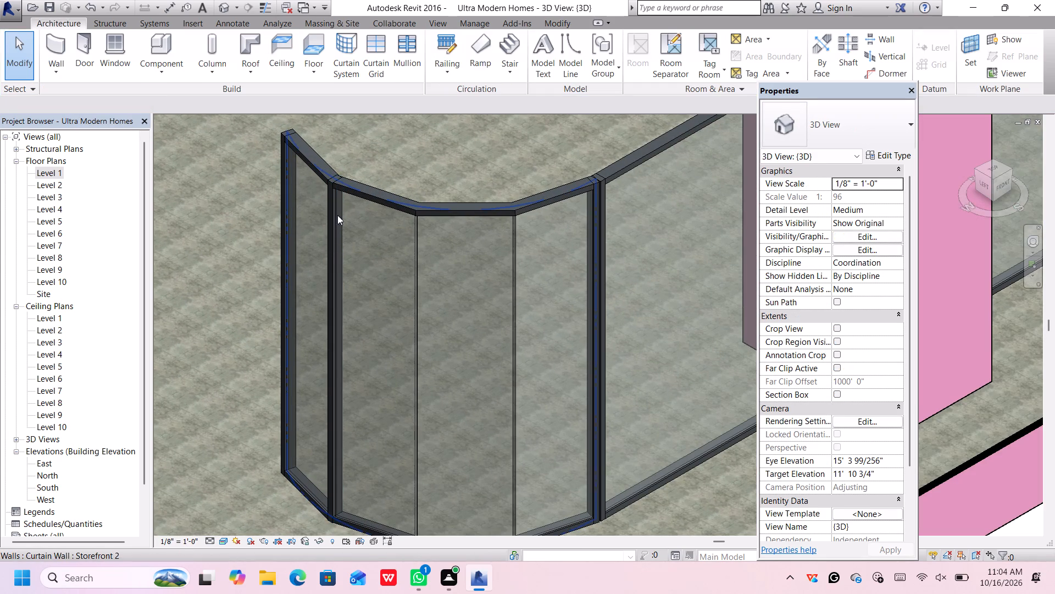
scroll(339, 185, up, 11)
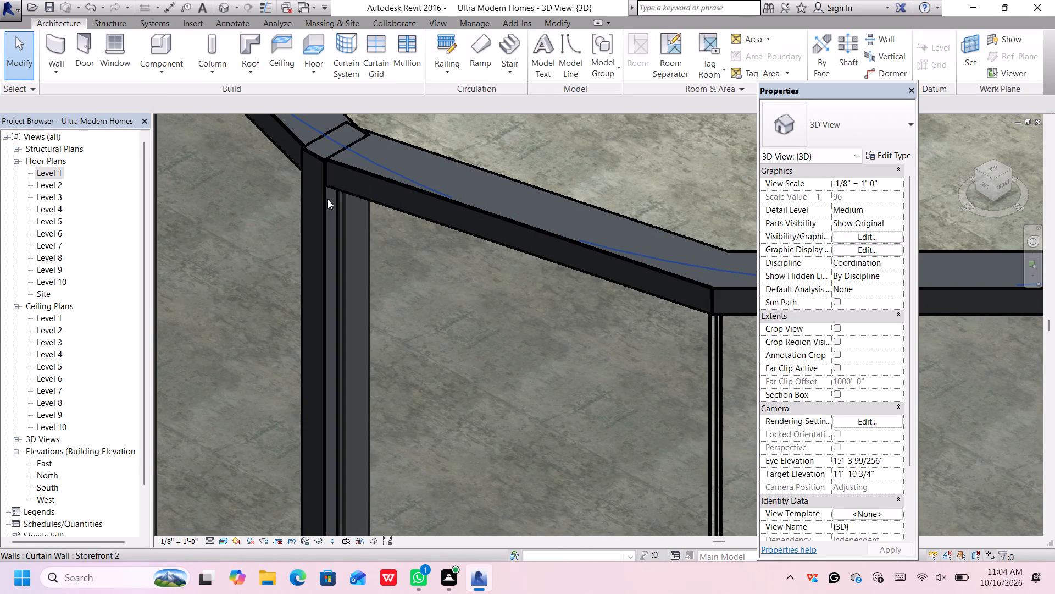
click(325, 201)
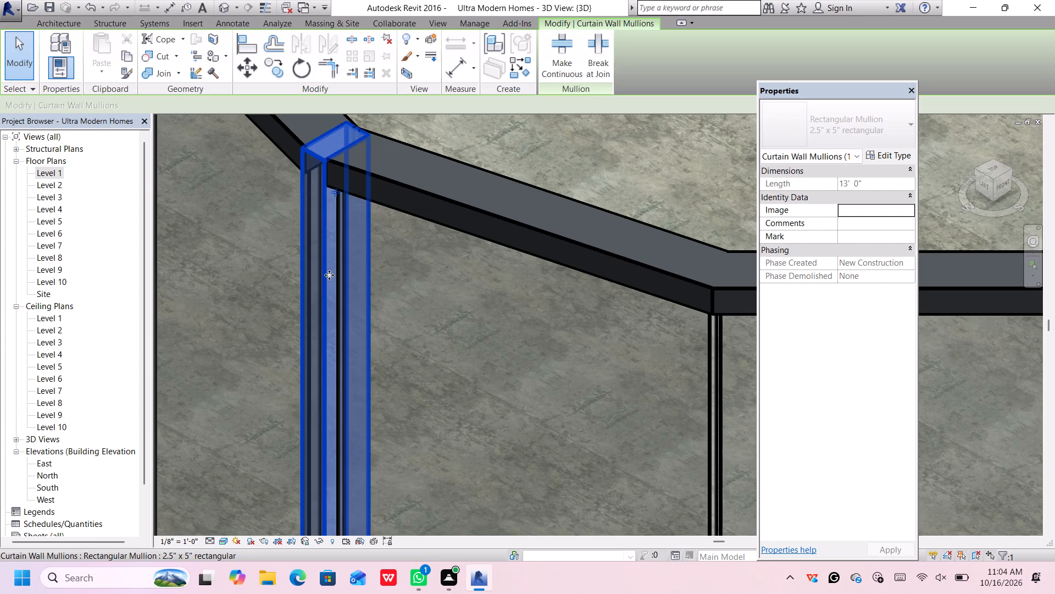
scroll(330, 273, down, 8)
click(339, 478)
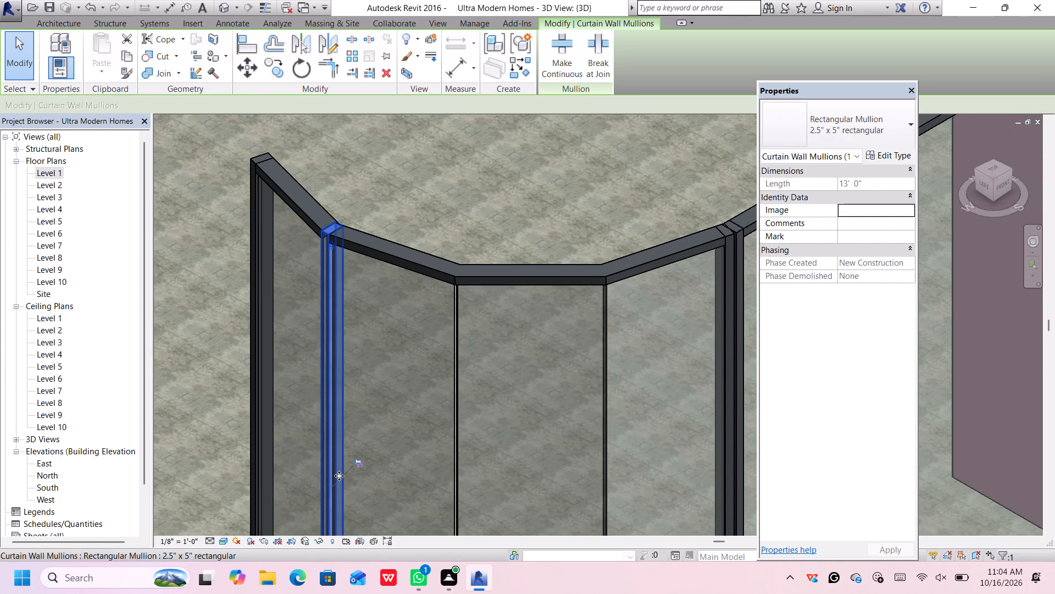
key(Delete)
From the front view, set the curved Storefront 2 curtain wall's radius to 7'.
scroll(332, 329, up, 1)
scroll(336, 317, down, 3)
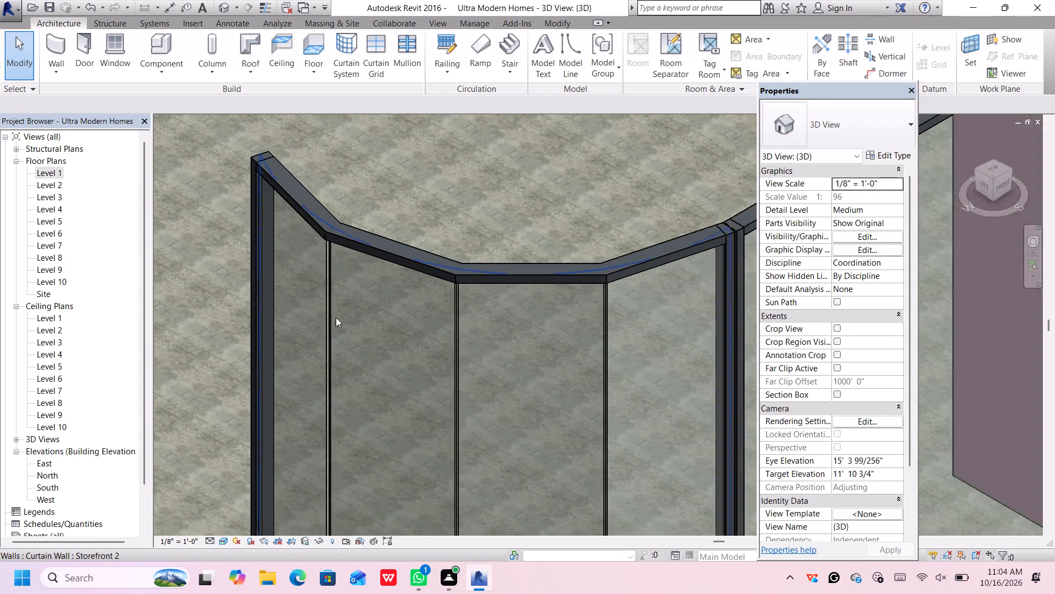
scroll(336, 317, down, 9)
scroll(490, 461, down, 3)
middle_drag(497, 469, 520, 428)
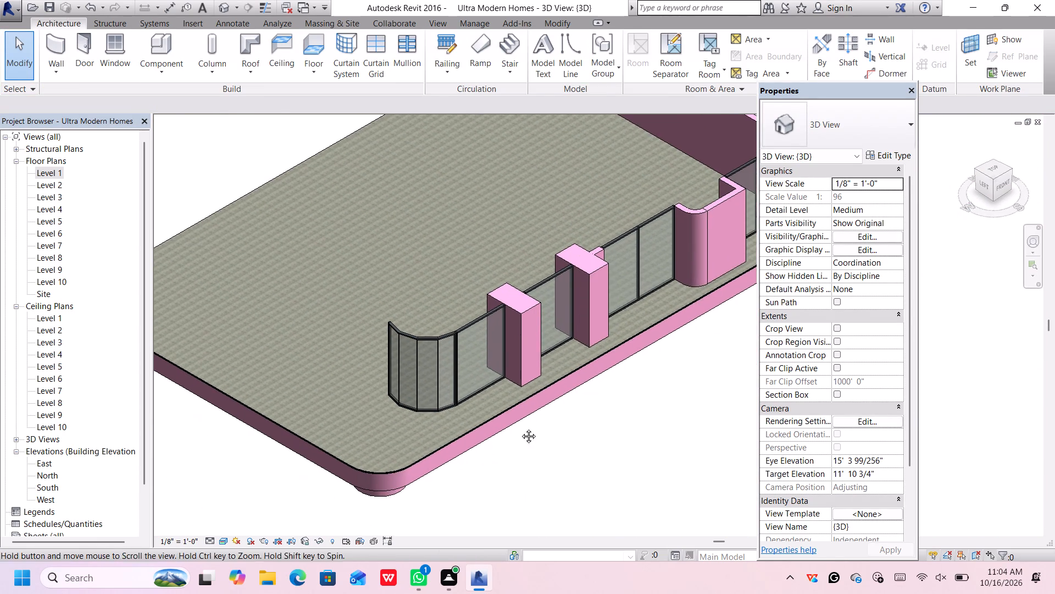
middle_drag(520, 428, 527, 419)
scroll(433, 307, up, 3)
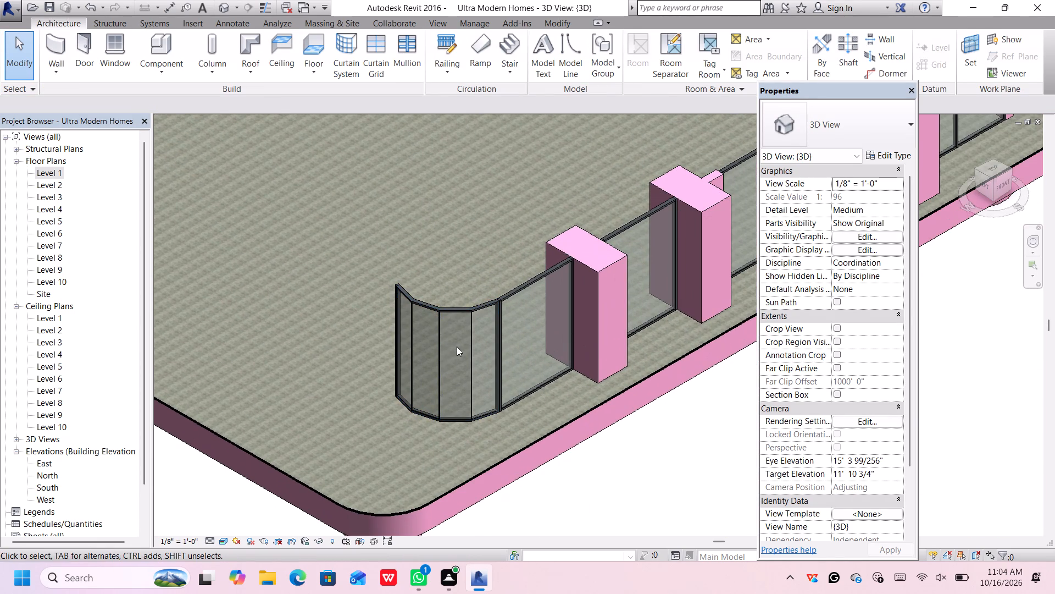
scroll(476, 391, down, 6)
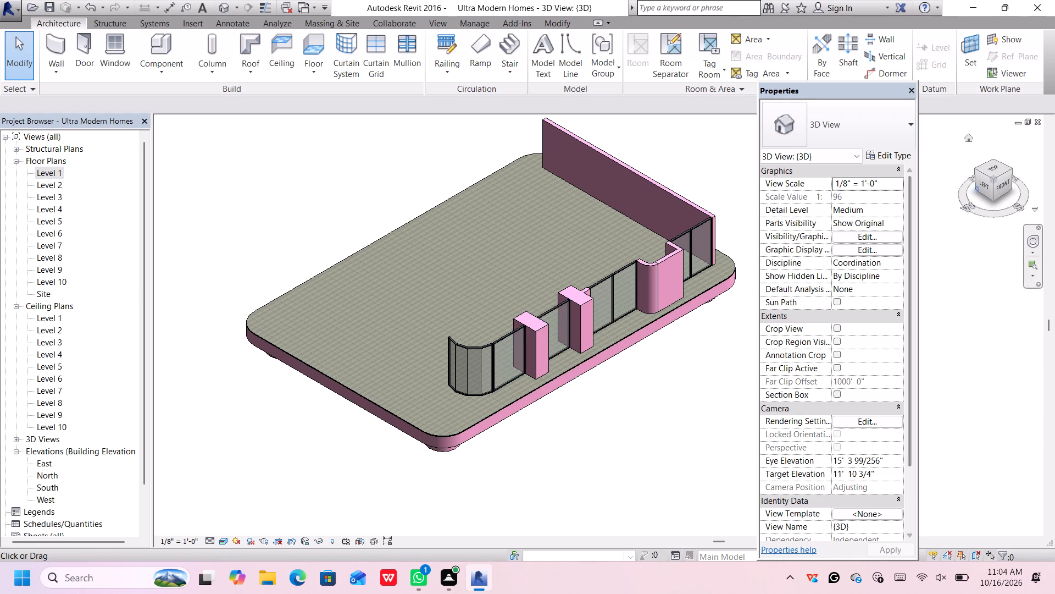
click(1004, 179)
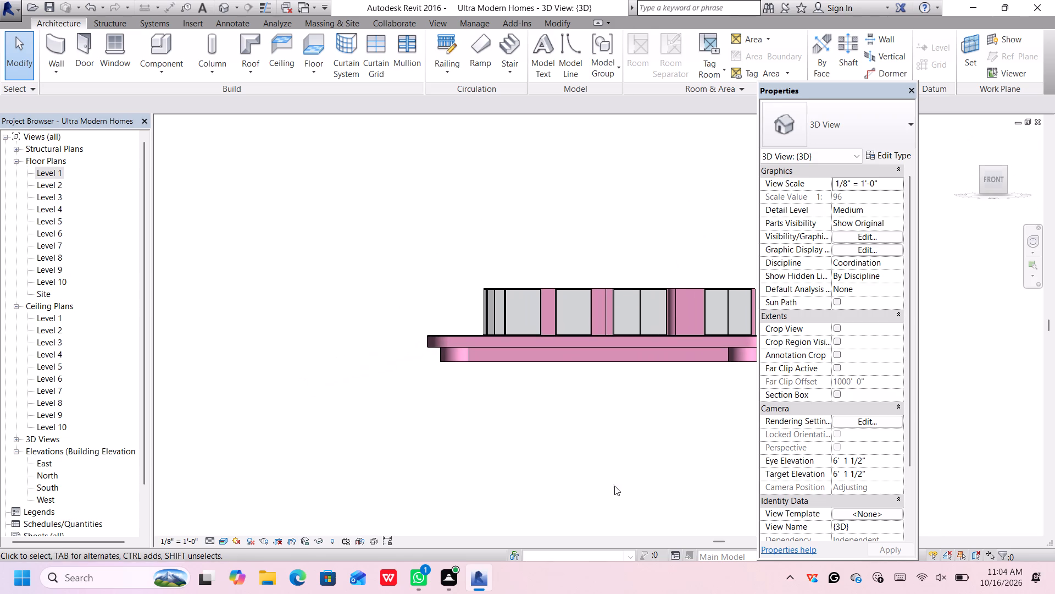
scroll(488, 290, up, 2)
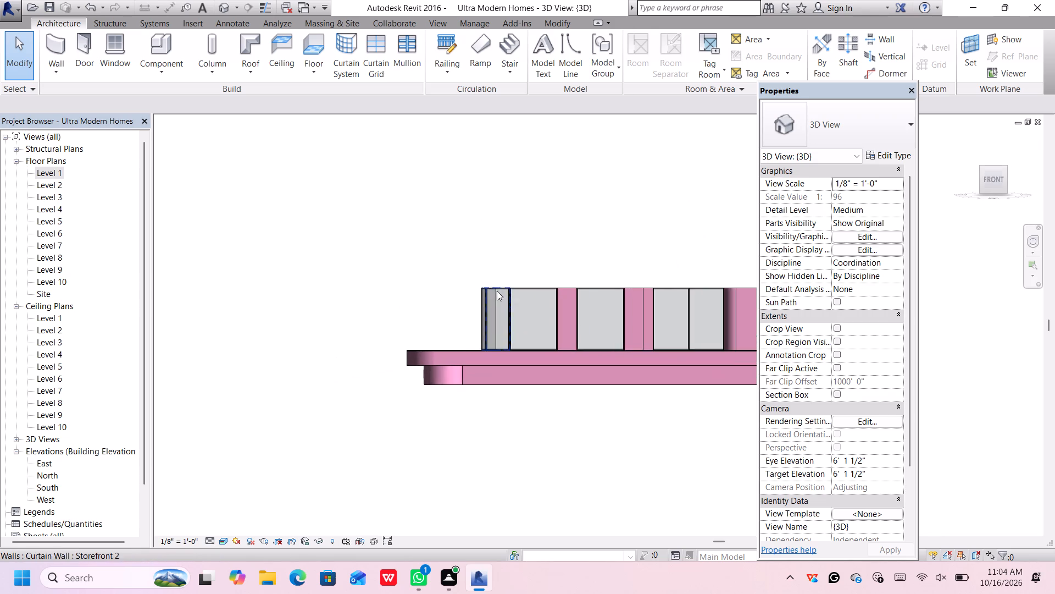
scroll(497, 291, up, 9)
scroll(505, 287, down, 1)
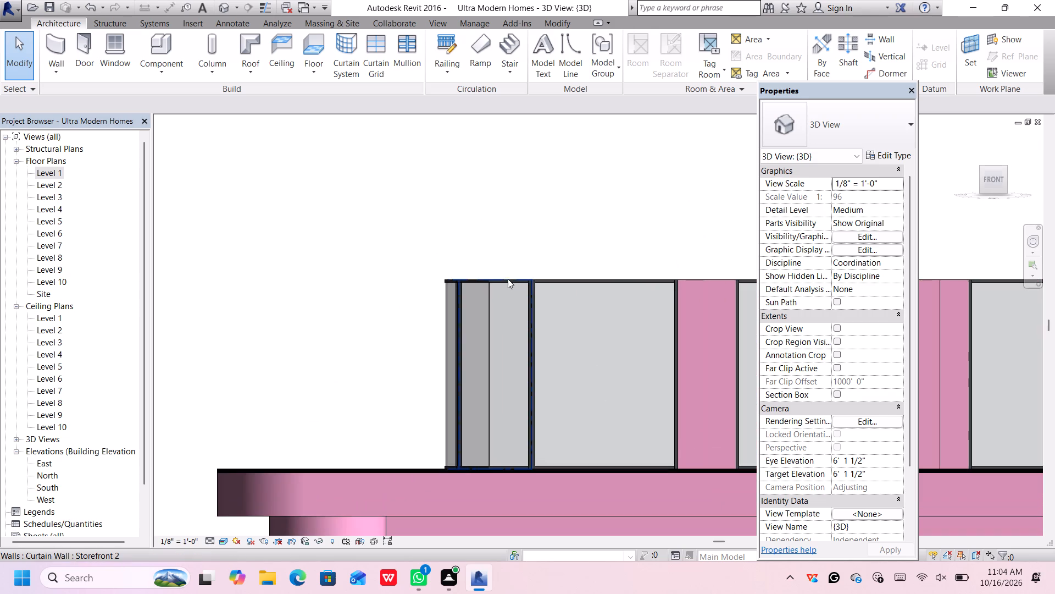
scroll(508, 280, down, 3)
scroll(508, 281, up, 3)
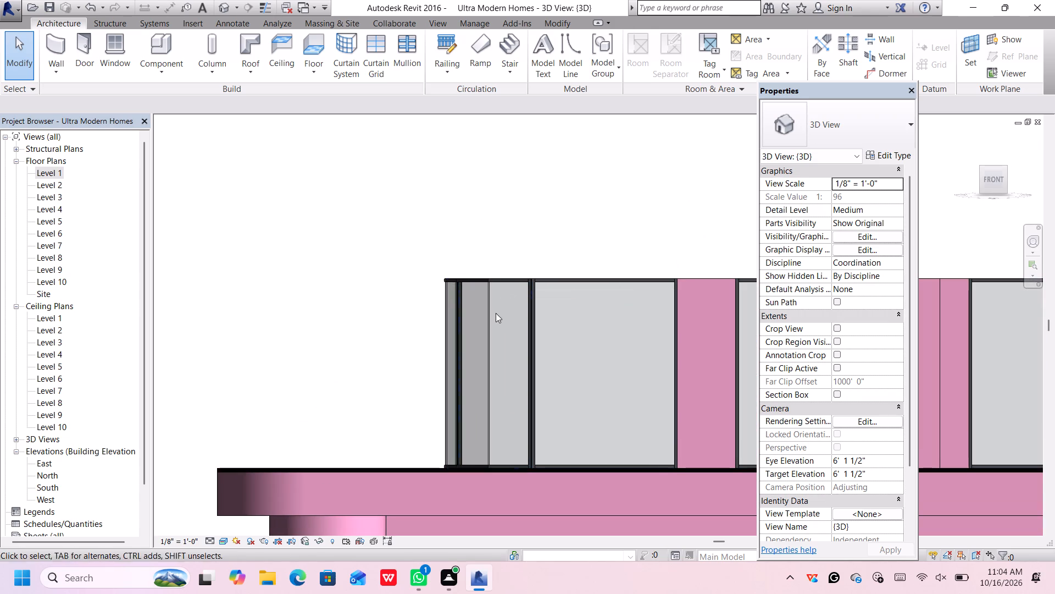
click(490, 320)
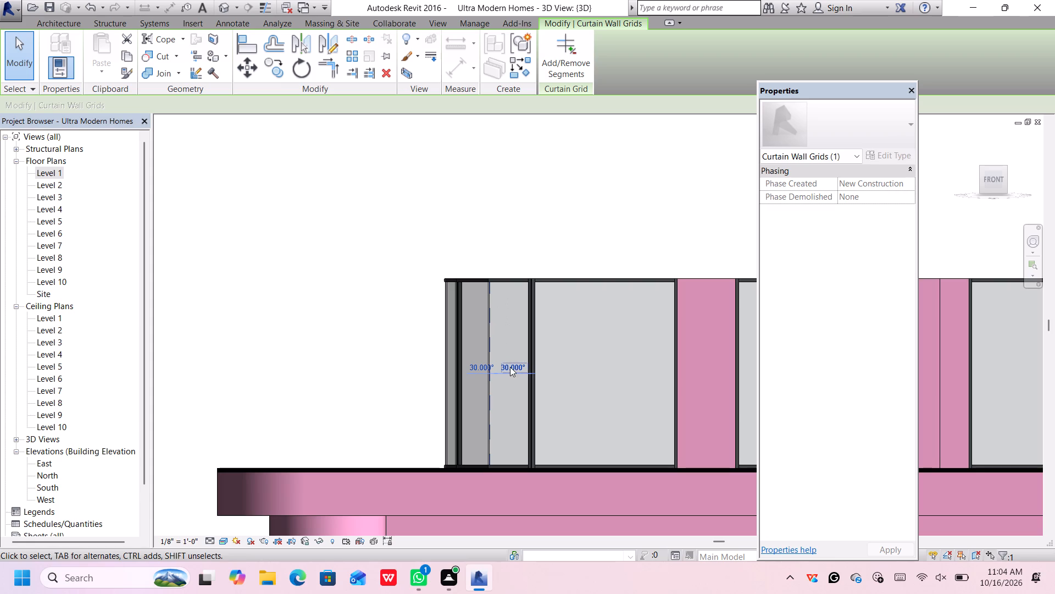
click(506, 276)
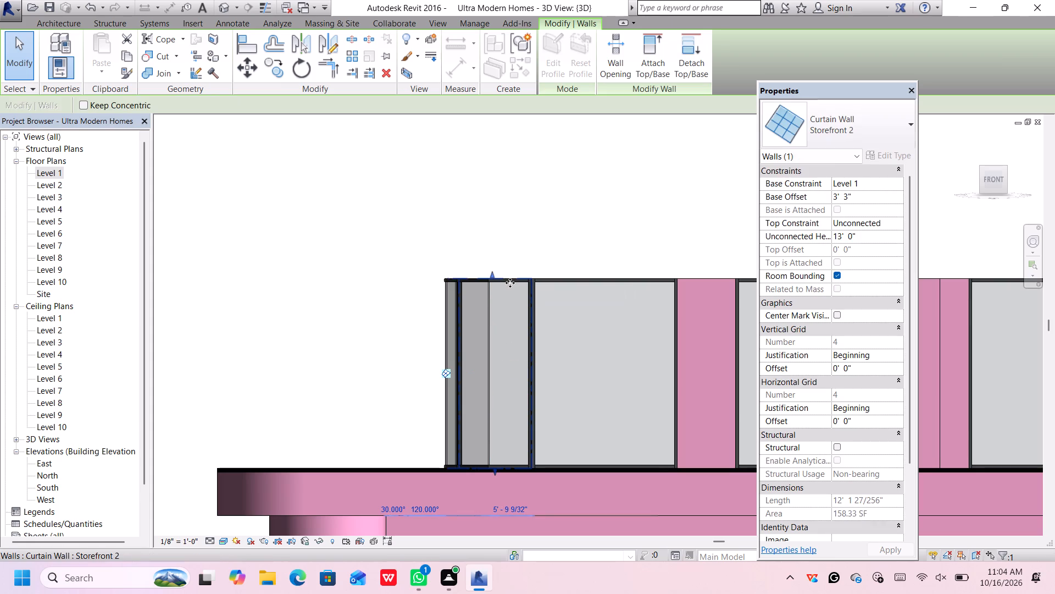
click(506, 510)
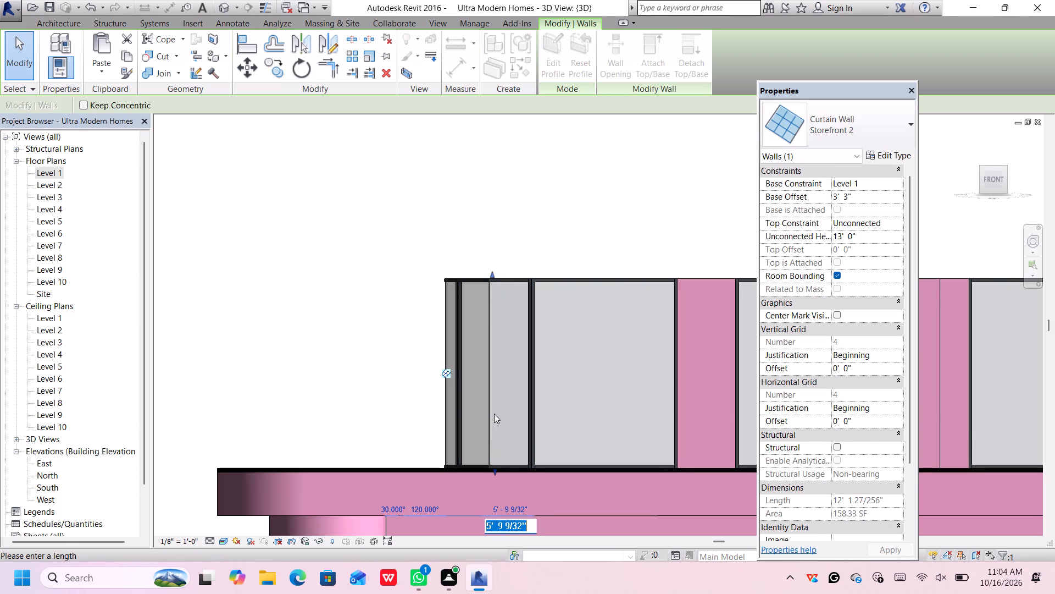
middle_drag(493, 413, 476, 397)
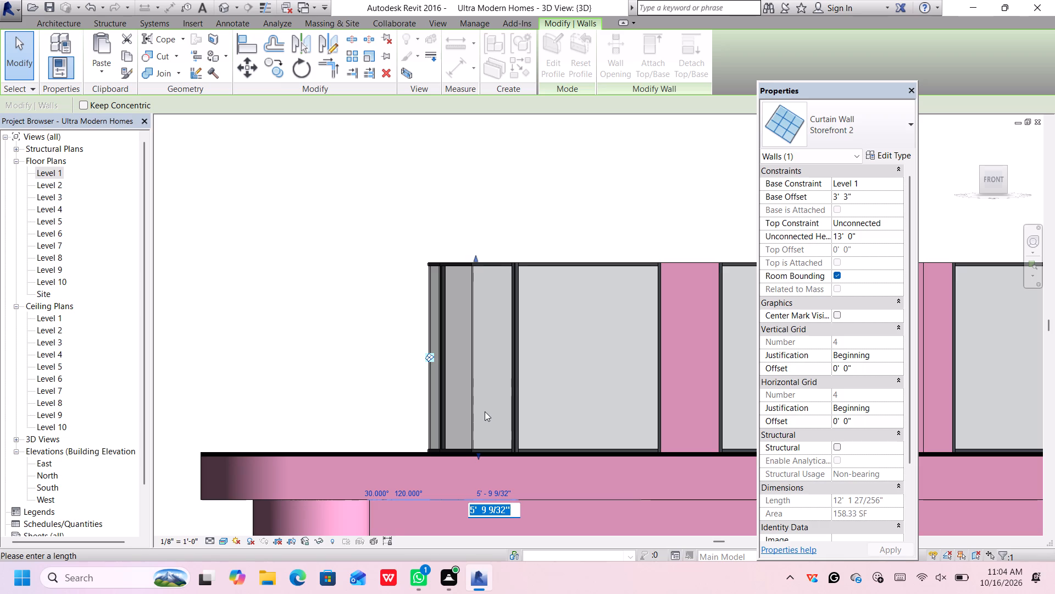
text(7')
key(Return)
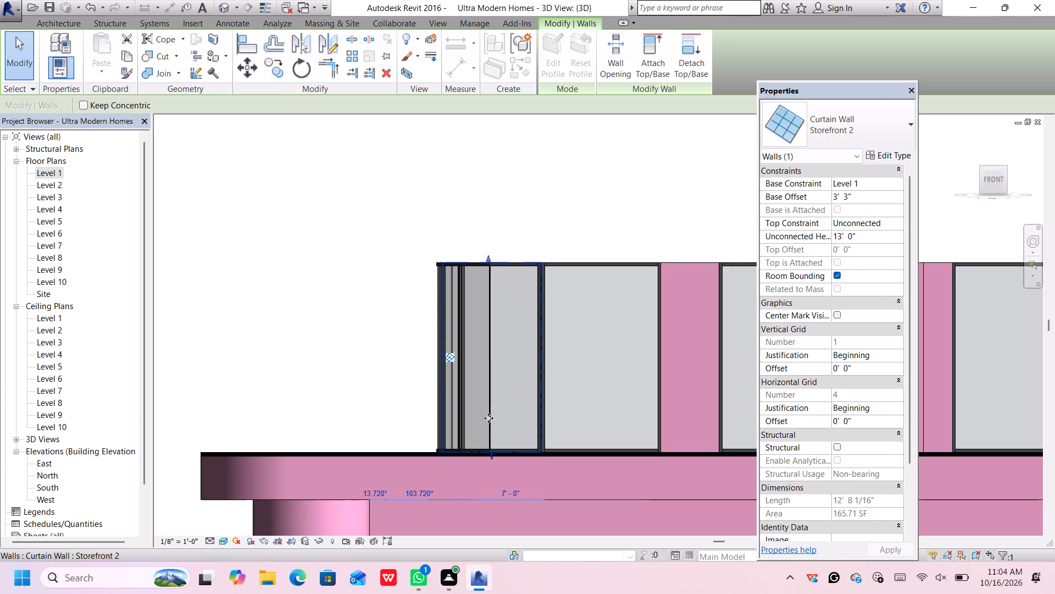
Nudge the curved curtain wall four increments along the facade, away from the neighbouring wall block and toward the slab's outer edge.
scroll(542, 372, up, 1)
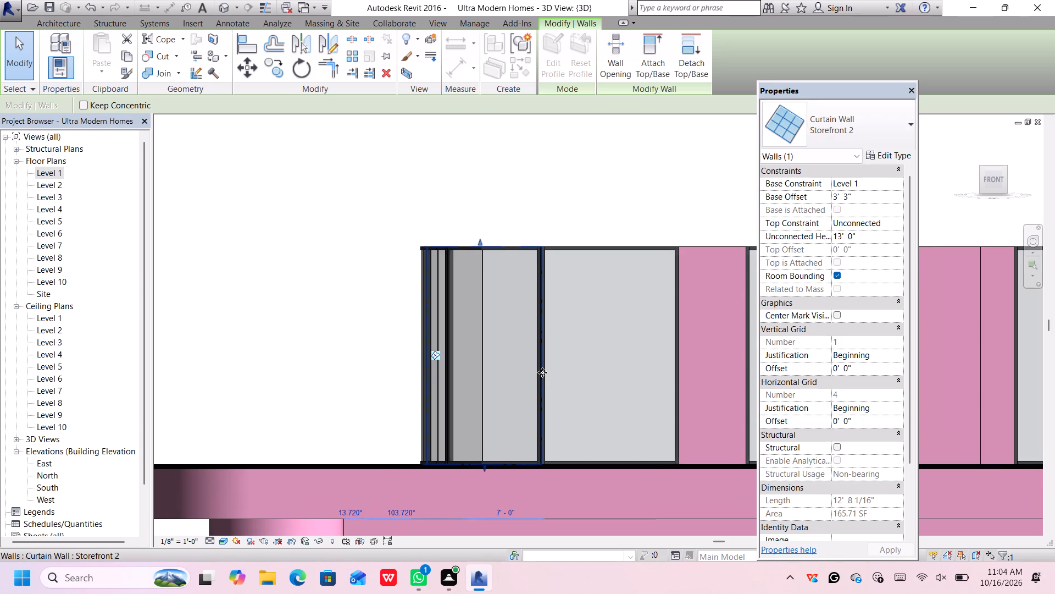
middle_drag(542, 372, 520, 364)
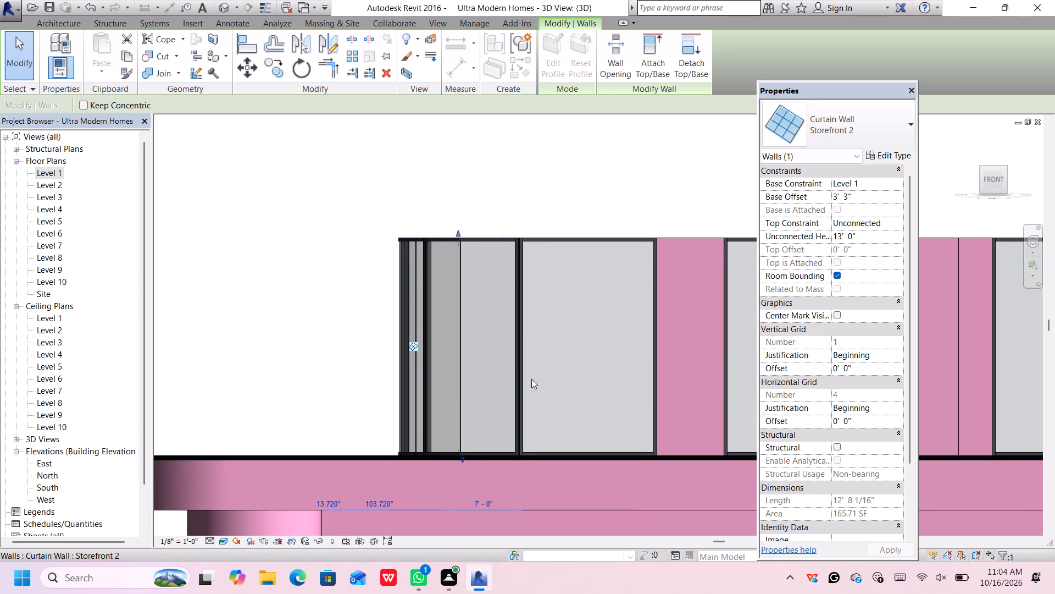
scroll(481, 402, down, 3)
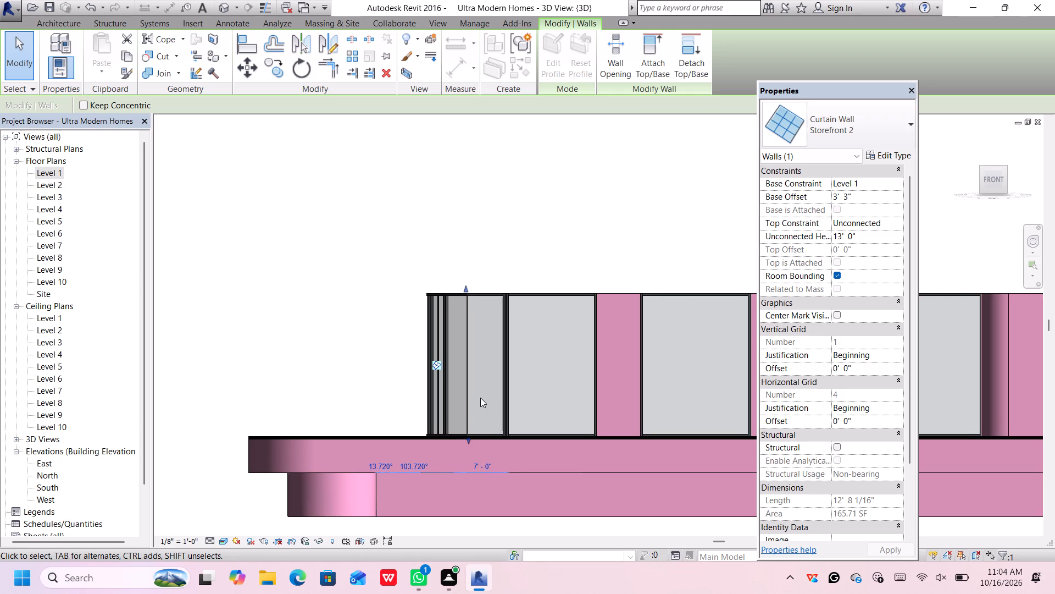
middle_drag(477, 397, 441, 372)
key(Left)
key(Left)
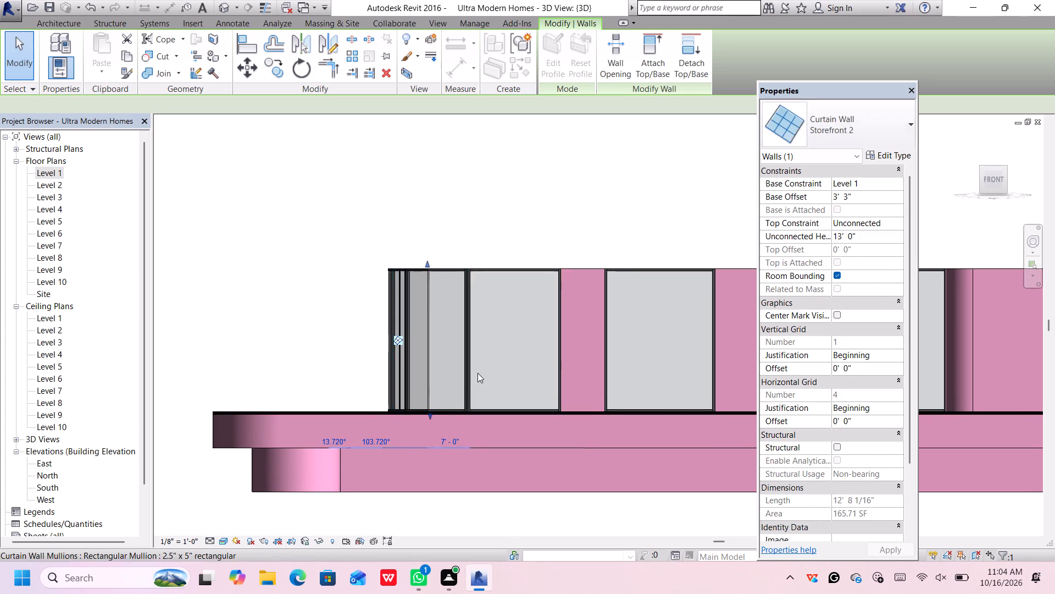
key(Left)
key(Left)
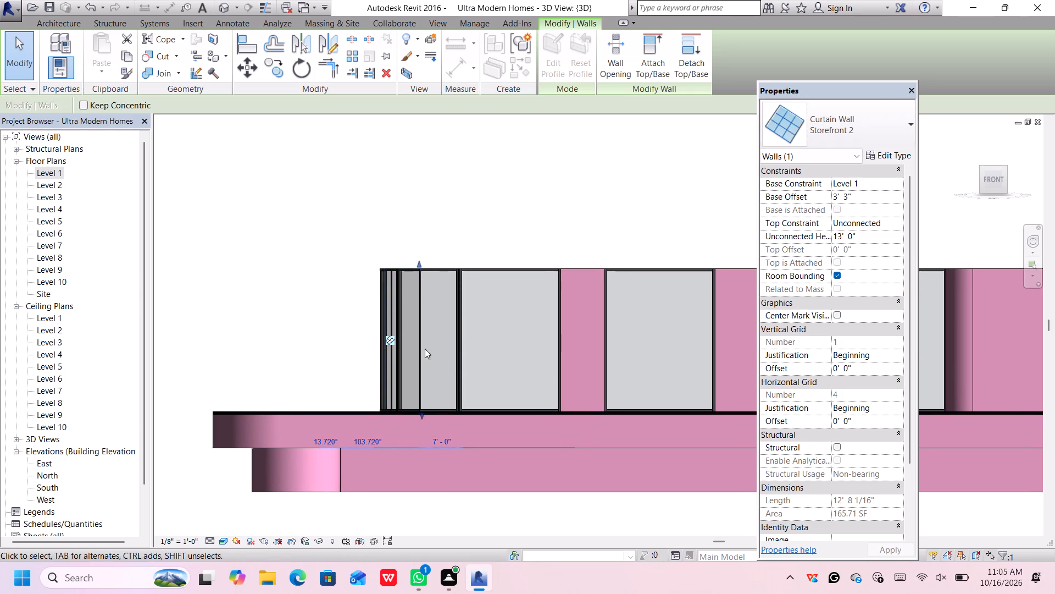
scroll(420, 348, down, 2)
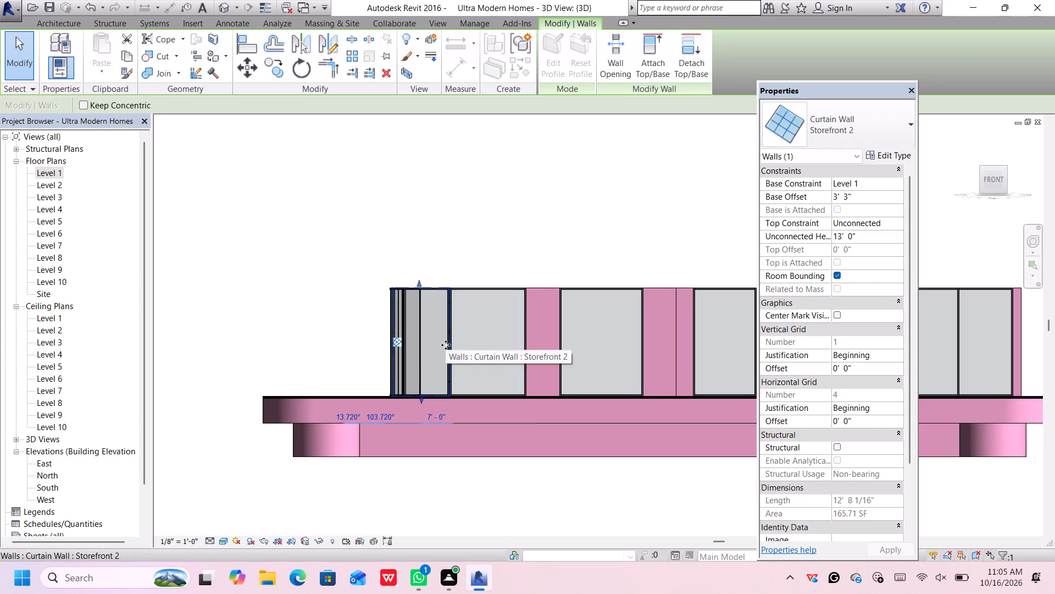
click(410, 263)
Unpin and delete the interior vertical mullion in the 7' radius curved curtain wall.
scroll(413, 278, down, 1)
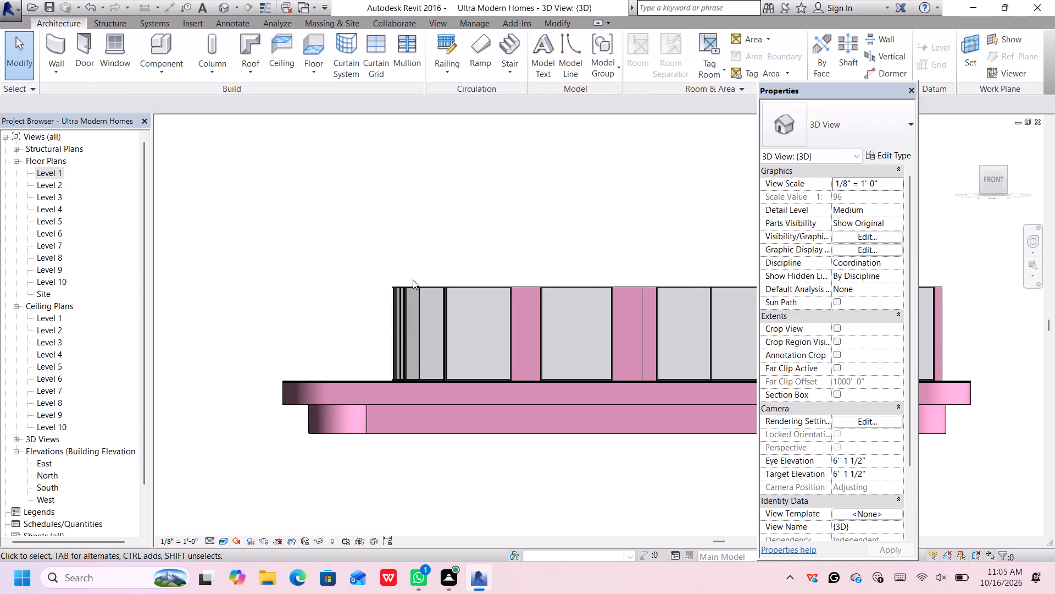
scroll(414, 279, up, 1)
middle_drag(426, 261, 426, 262)
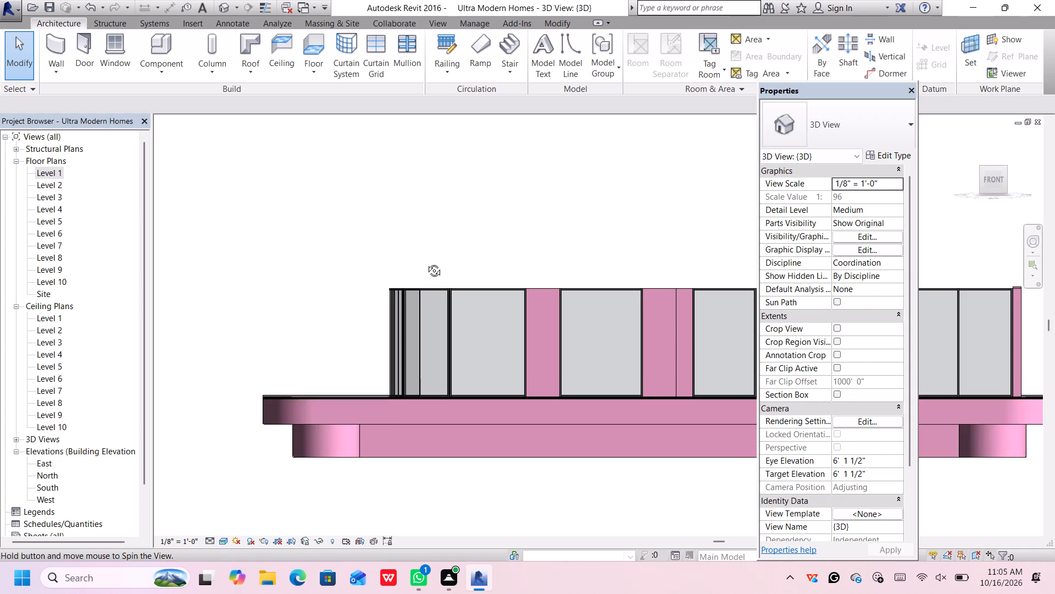
middle_drag(426, 262, 442, 369)
scroll(443, 369, down, 1)
scroll(448, 388, up, 3)
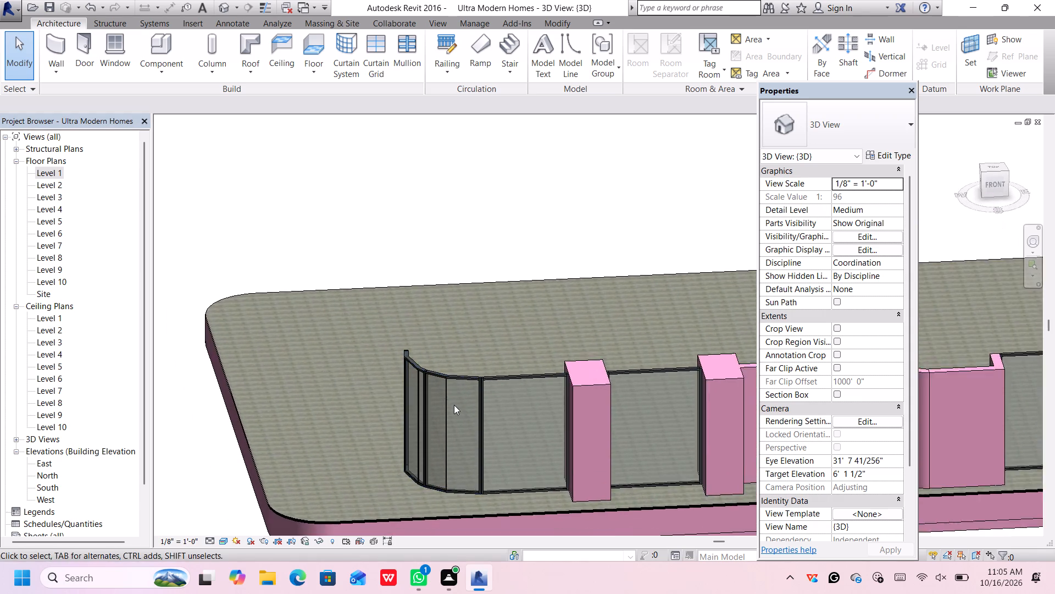
scroll(454, 405, up, 2)
scroll(436, 335, down, 1)
middle_drag(436, 334, 437, 254)
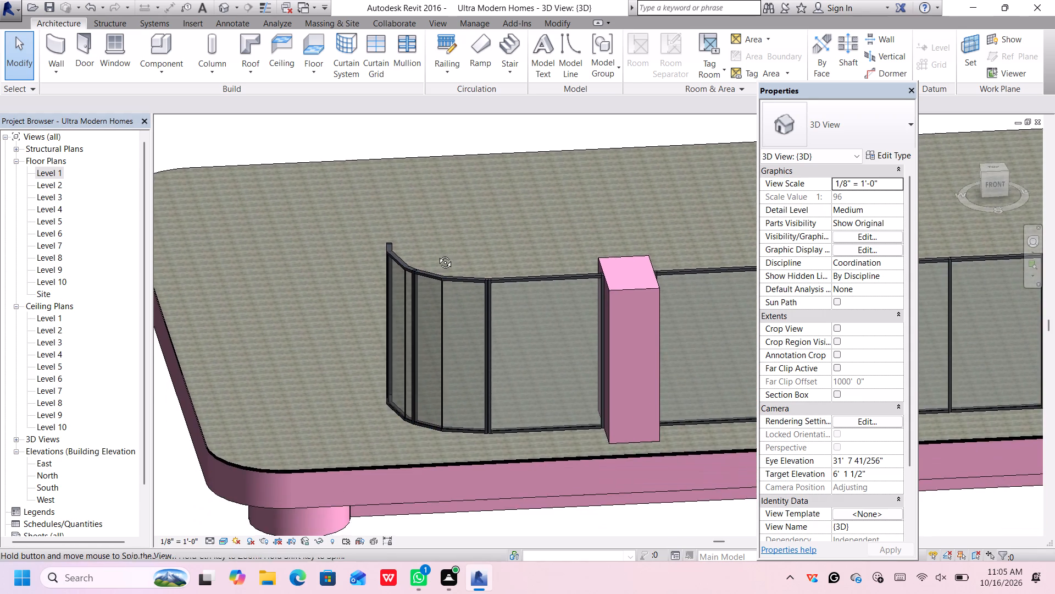
middle_drag(437, 254, 457, 335)
scroll(485, 435, up, 5)
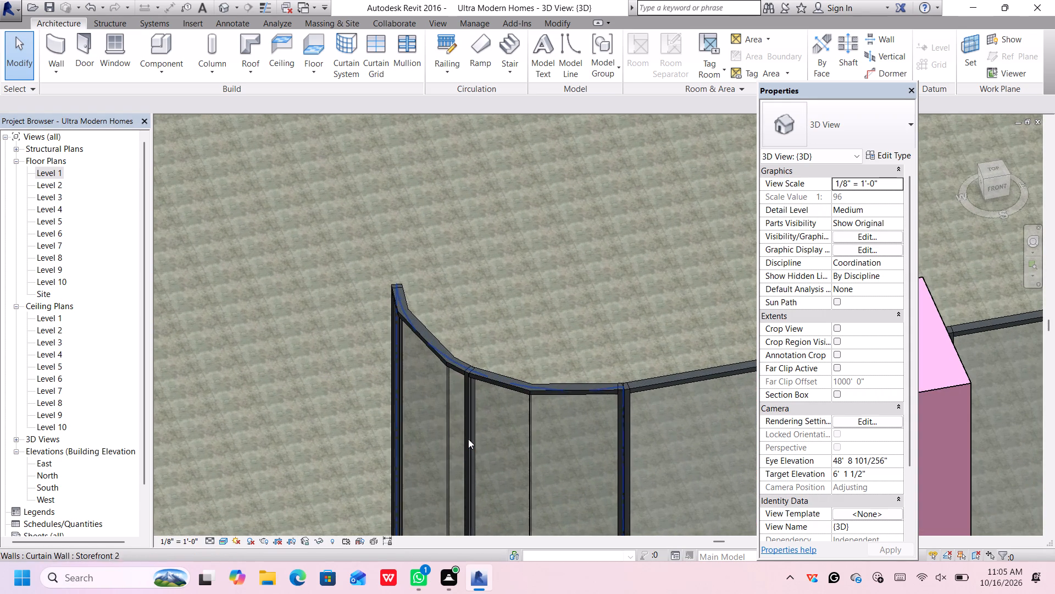
click(469, 437)
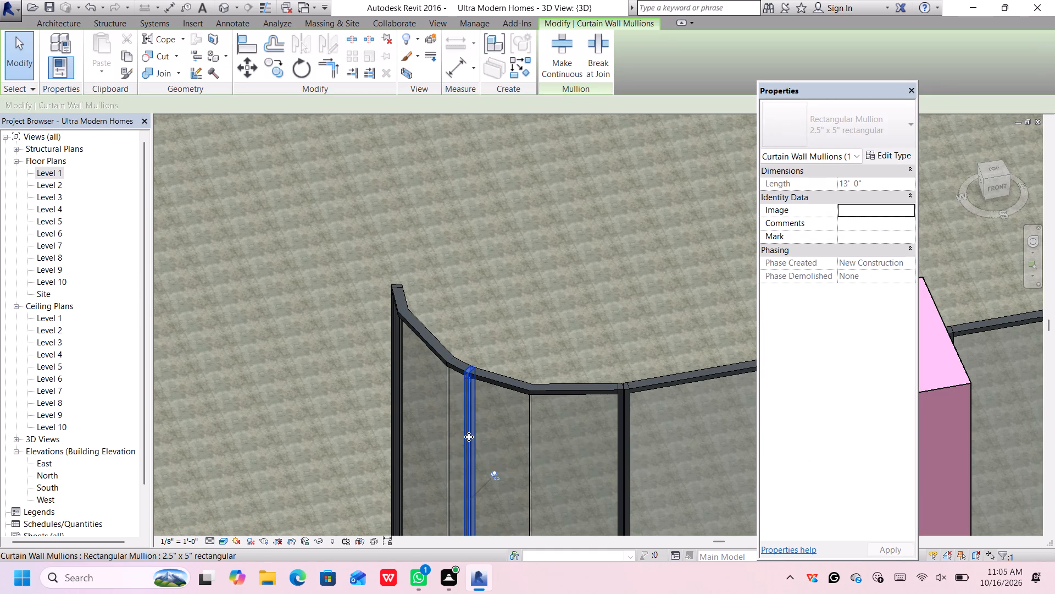
scroll(469, 436, down, 8)
middle_drag(479, 442, 465, 400)
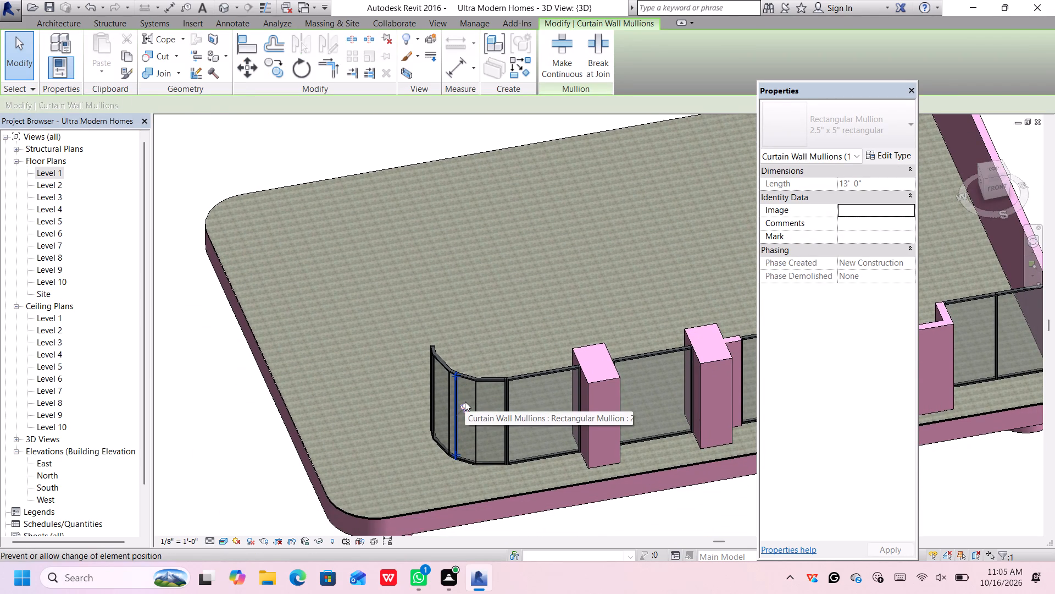
key(Delete)
scroll(452, 407, up, 5)
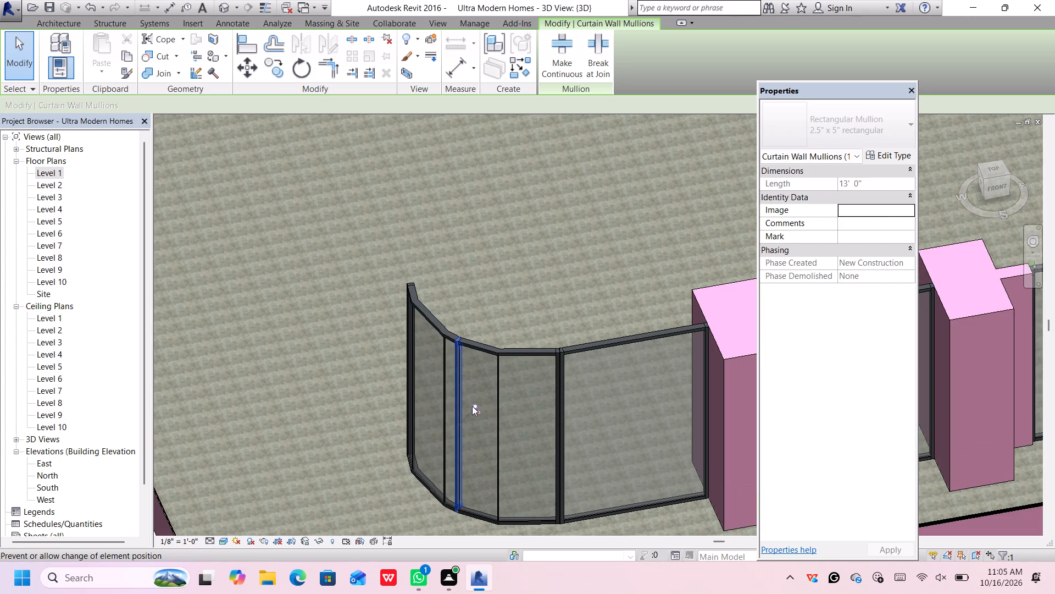
click(473, 406)
key(Delete)
scroll(473, 406, down, 5)
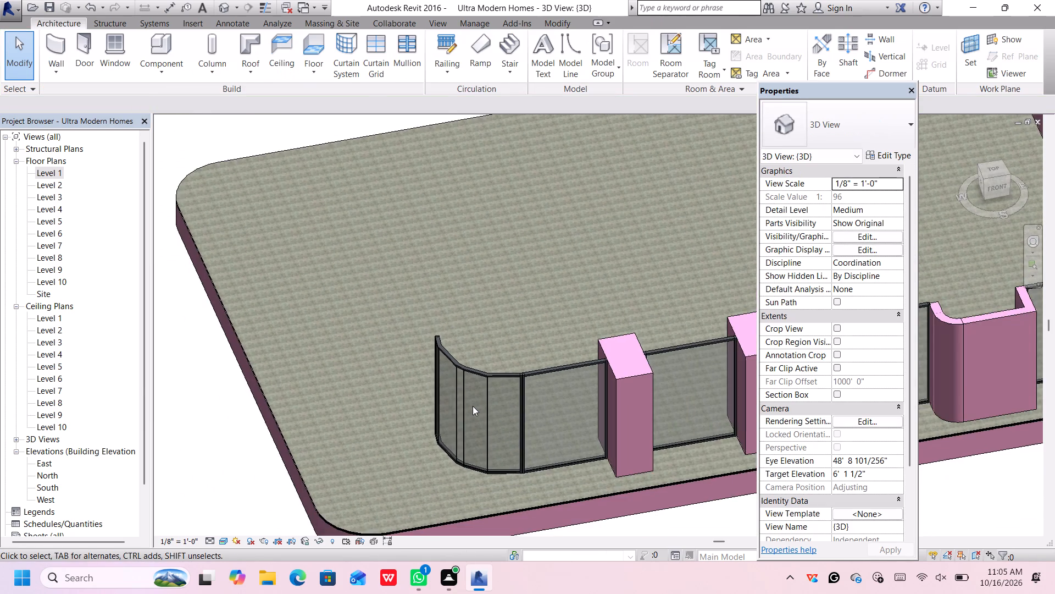
Undo the recent facade edits back to before the curved corner curtain wall existed, keeping the straight Storefront 2 panel at the end.
scroll(470, 406, up, 7)
scroll(460, 393, down, 12)
scroll(487, 372, up, 1)
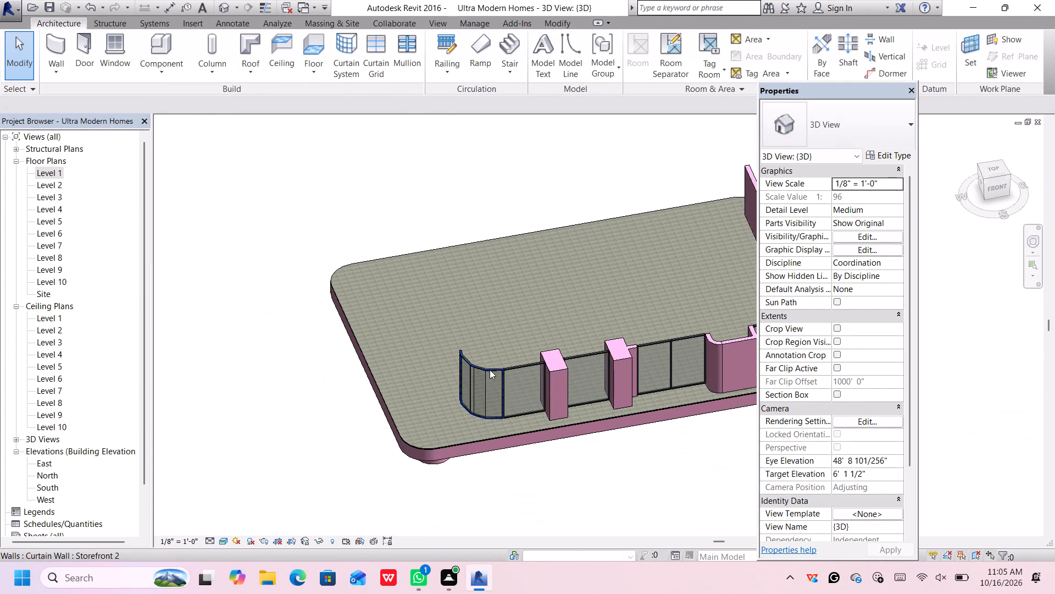
scroll(496, 370, up, 1)
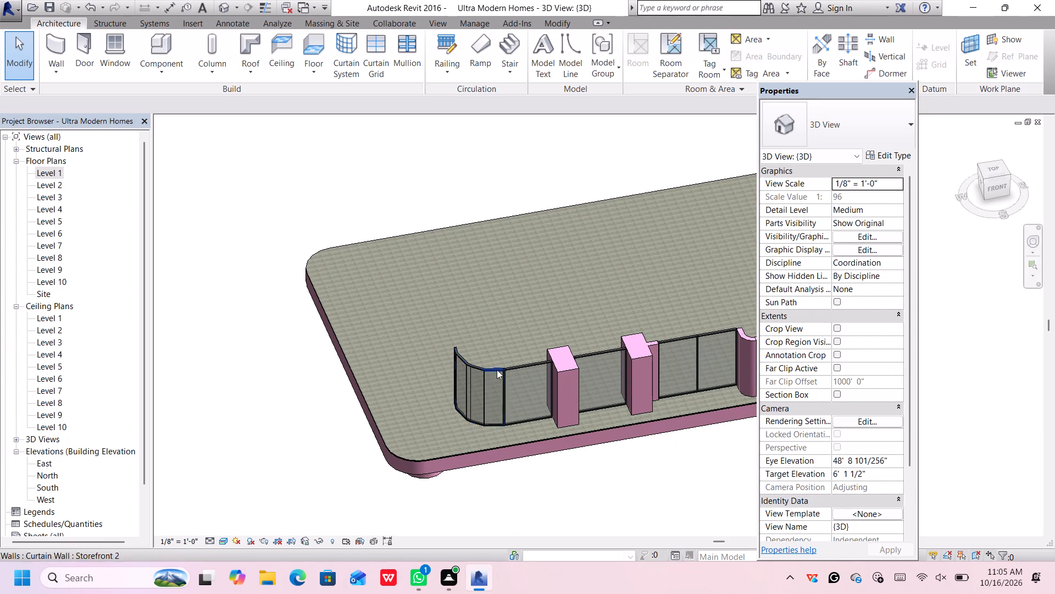
scroll(498, 369, up, 5)
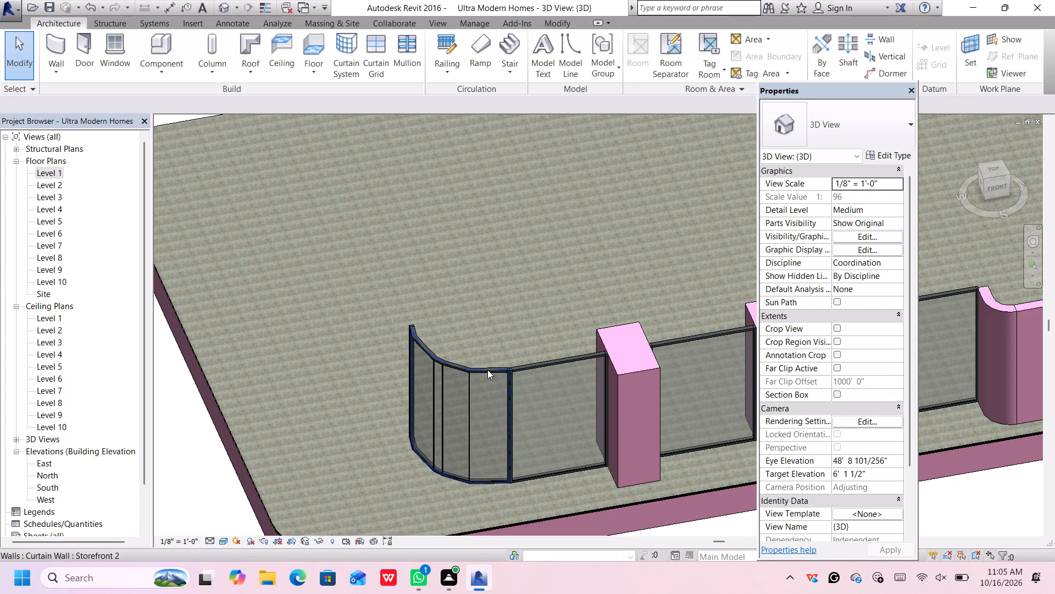
key(ctrl+z)
key(ctrl+z)
key(ctrl+z)
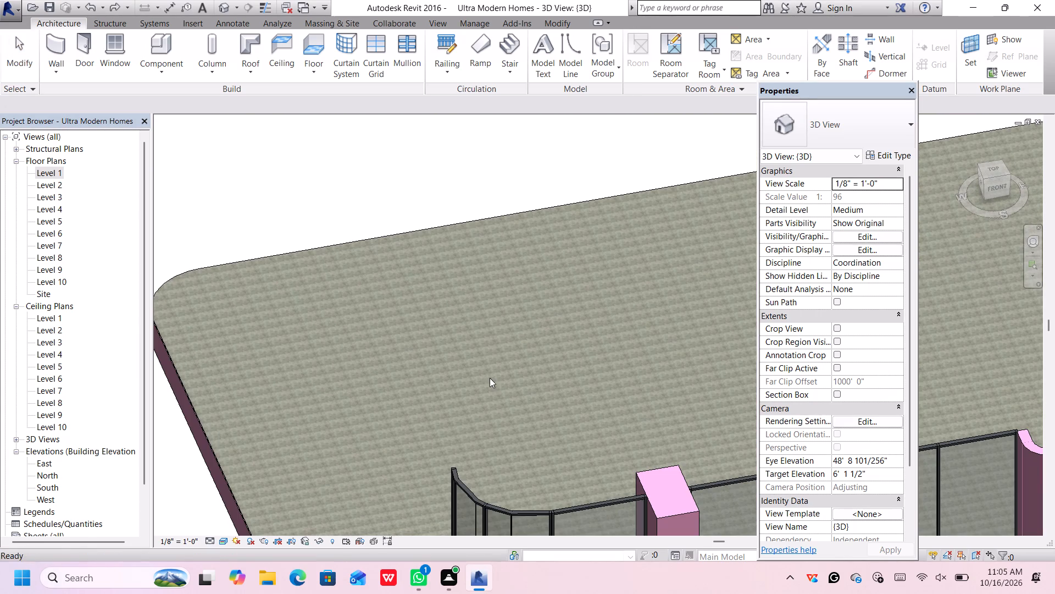
key(ctrl+z)
key(ctrl+z)
key(ctrl+z)
key(ctrl+z)
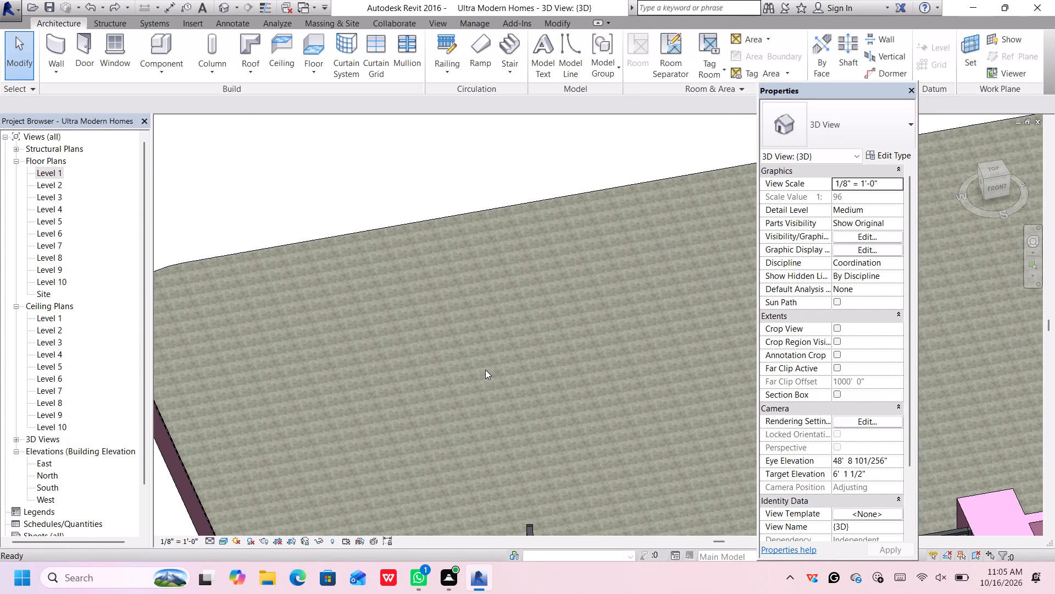
scroll(485, 370, down, 6)
key(ctrl+z)
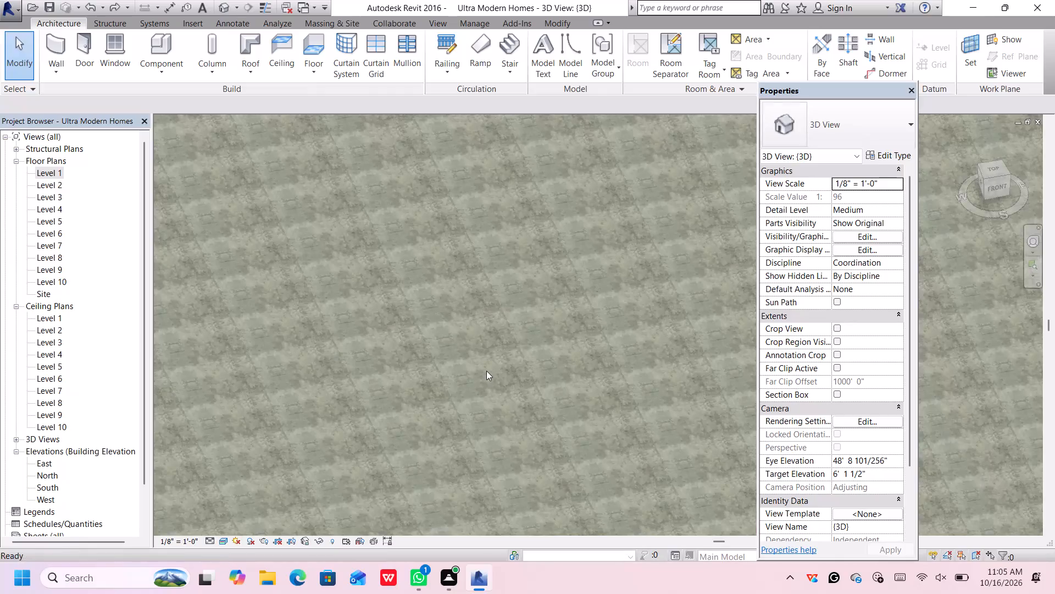
scroll(487, 371, down, 16)
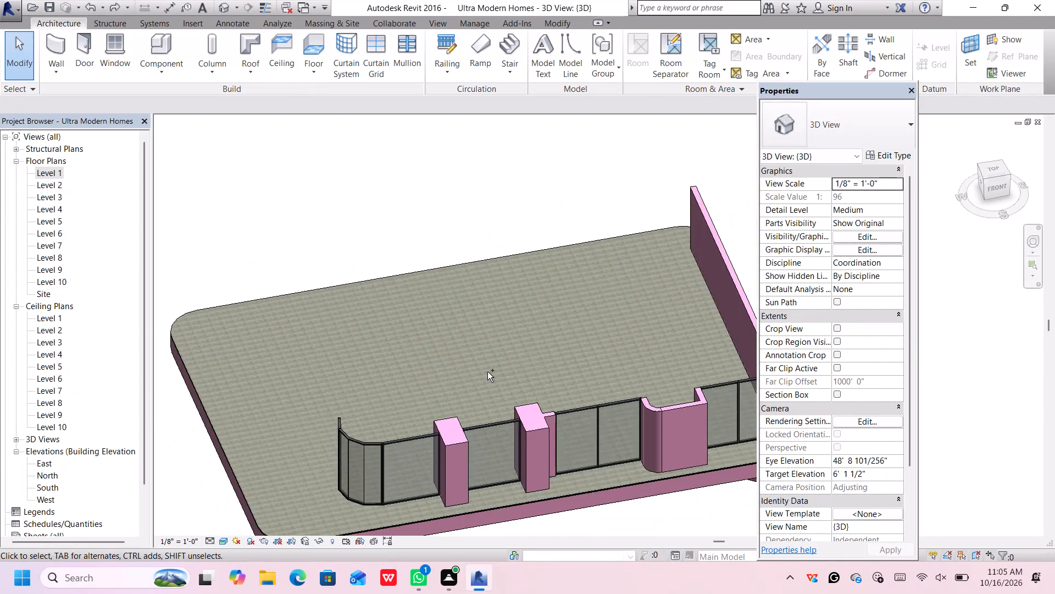
key(ctrl+z)
key(ctrl+z)
scroll(487, 372, down, 7)
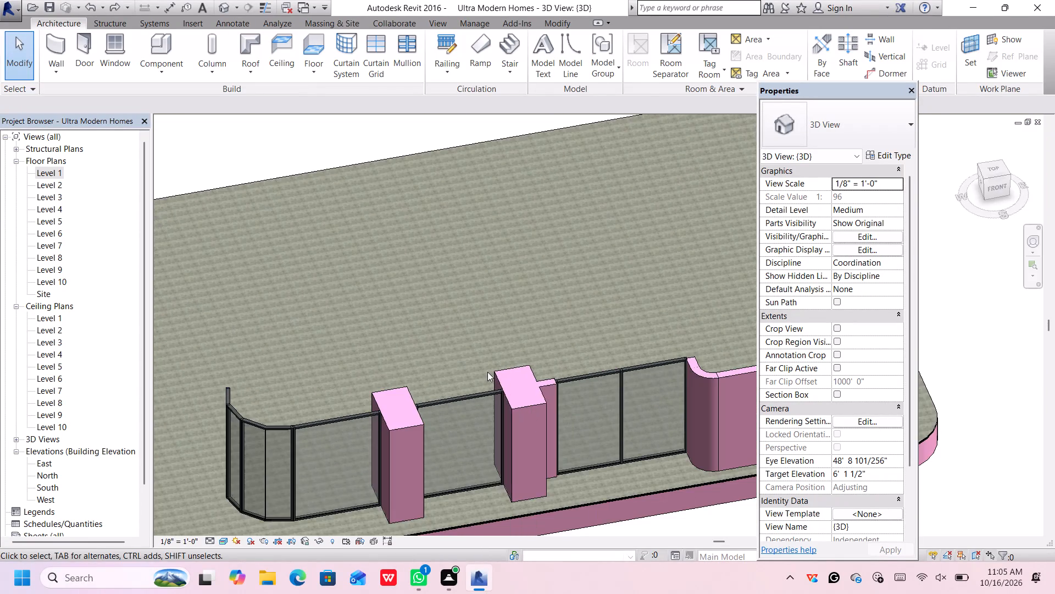
key(ctrl+z)
key(ctrl+z)
scroll(487, 372, down, 4)
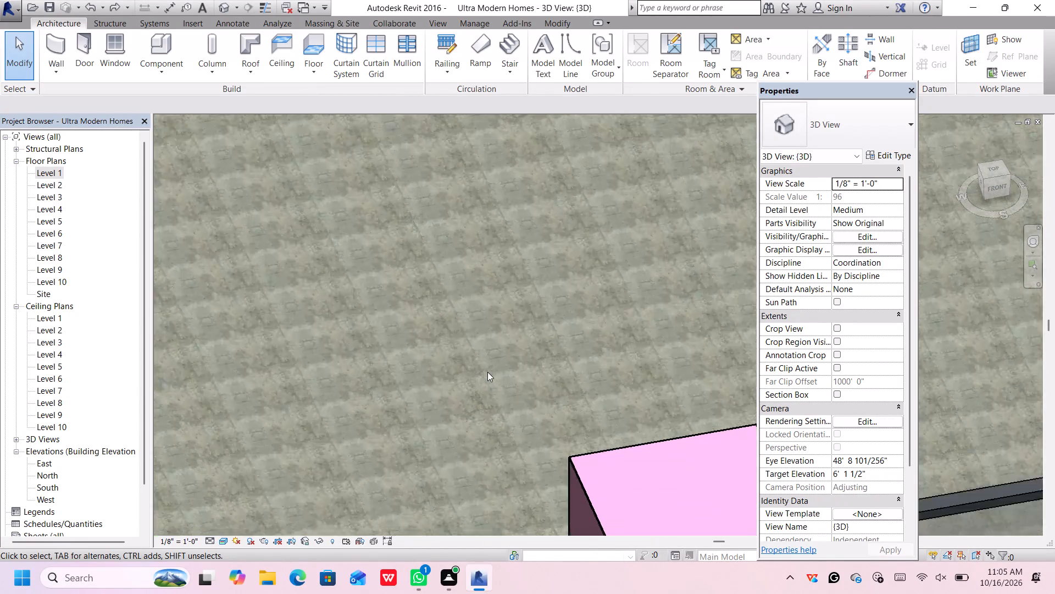
scroll(487, 372, down, 8)
key(ctrl+z)
key(ctrl+z)
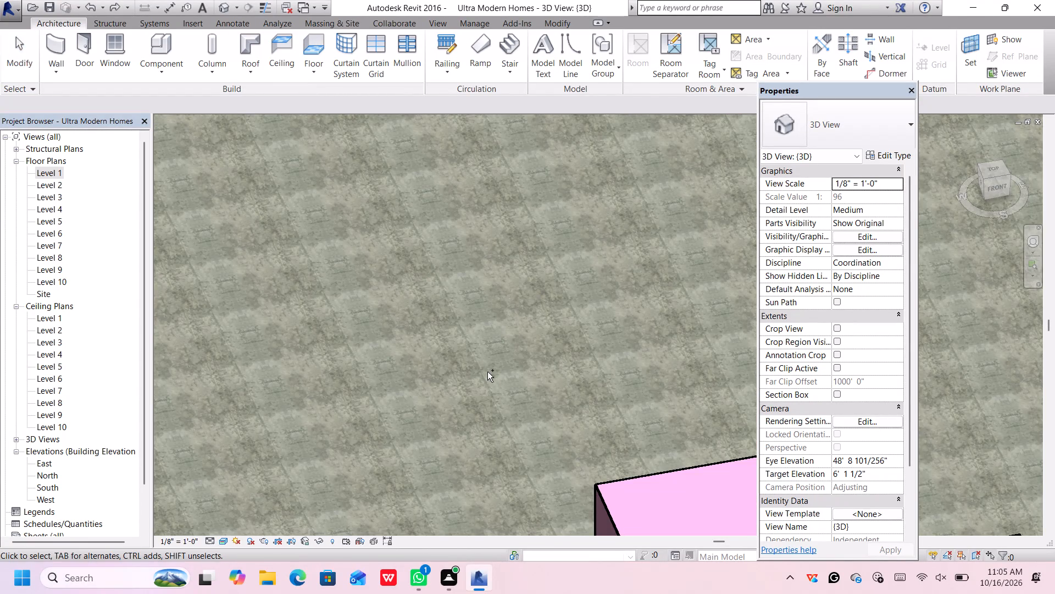
key(ctrl+z)
scroll(487, 372, down, 15)
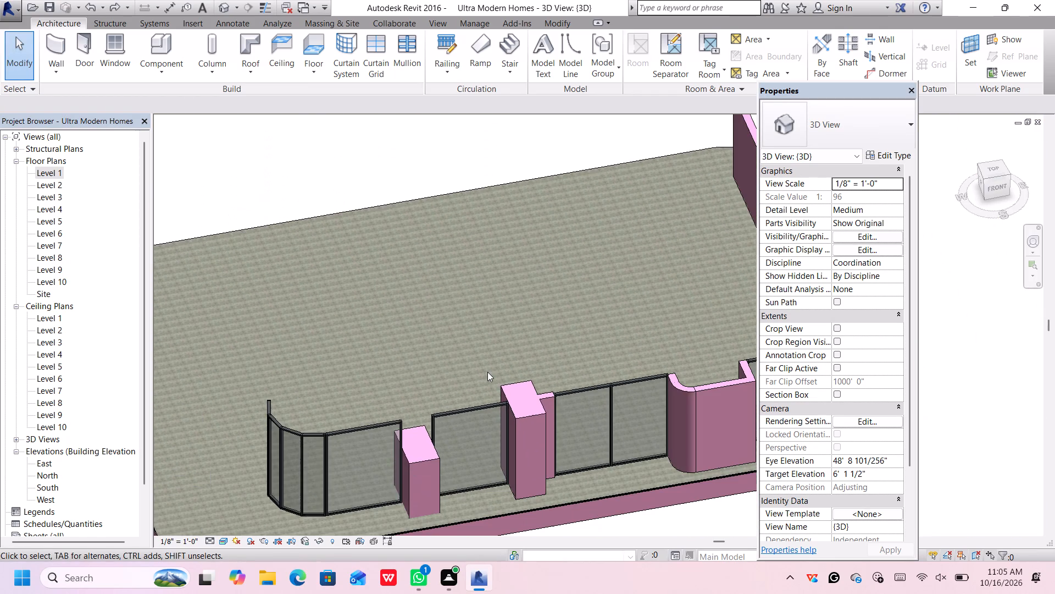
scroll(487, 372, down, 1)
key(ctrl+z)
key(ctrl+z)
key(ctrl+z)
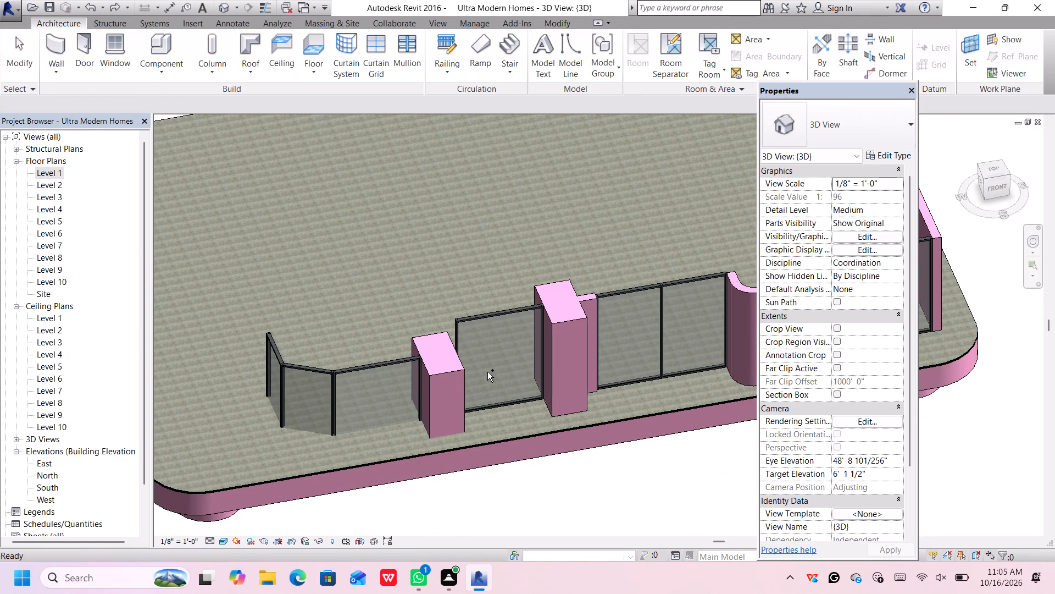
key(ctrl+z)
key(ctrl+z)
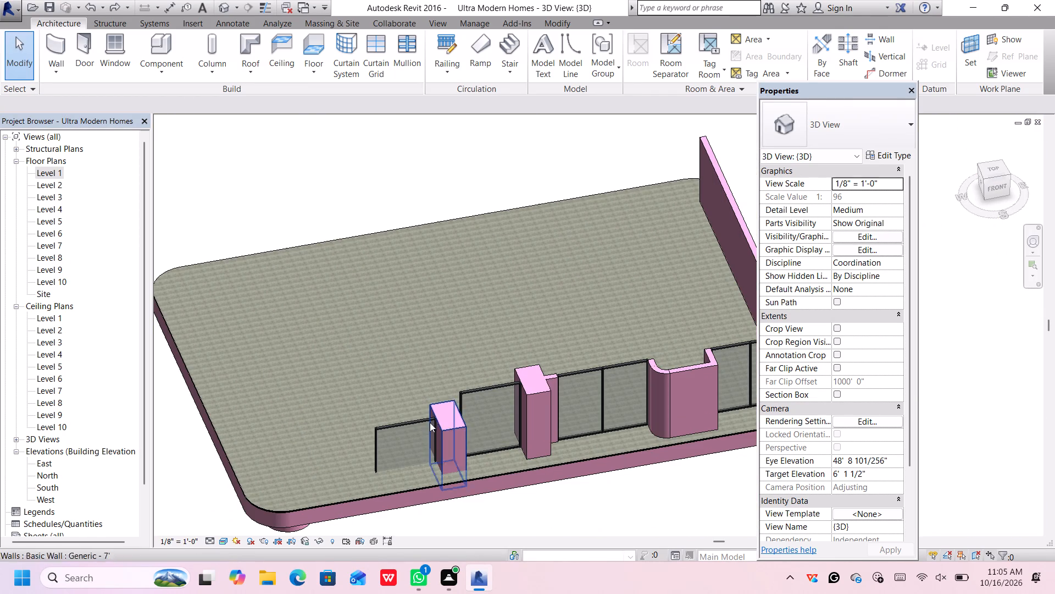
Set the straight end Storefront 2 curtain wall's base offset to 3' 3" and unconnected height to 13'.
scroll(385, 441, up, 1)
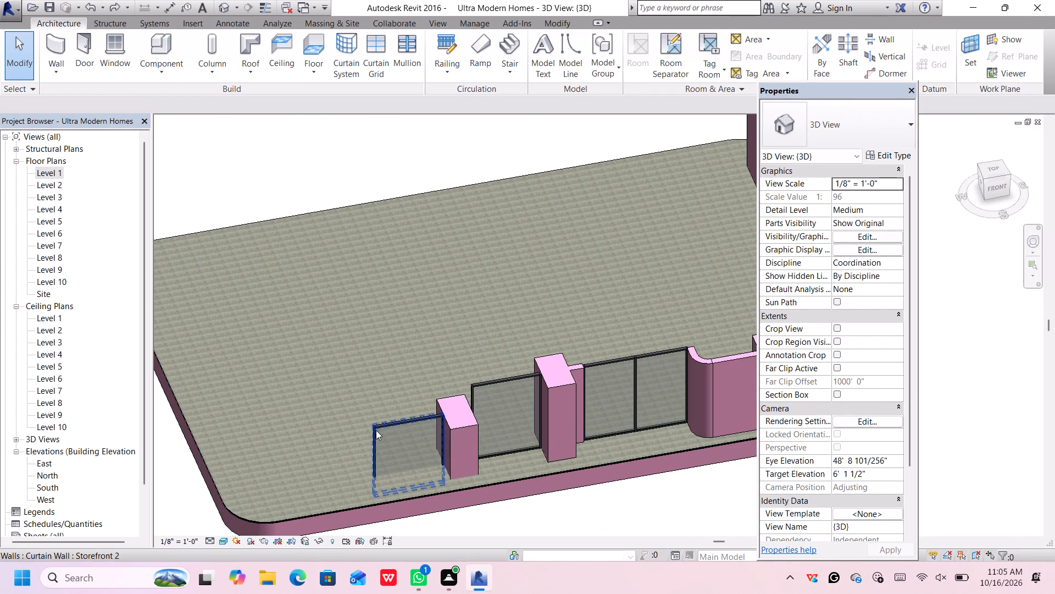
click(376, 430)
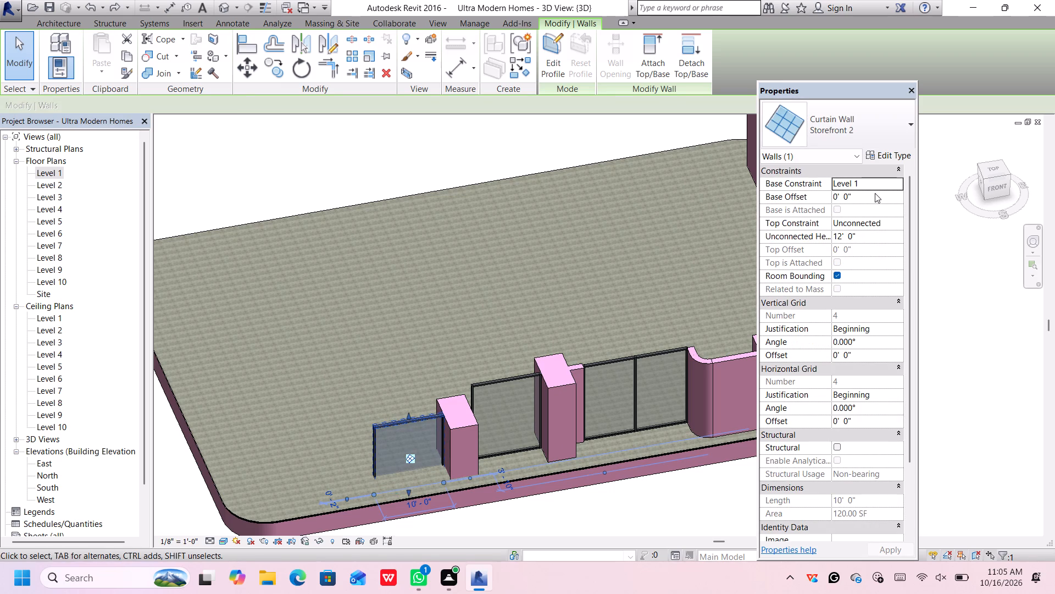
click(880, 195)
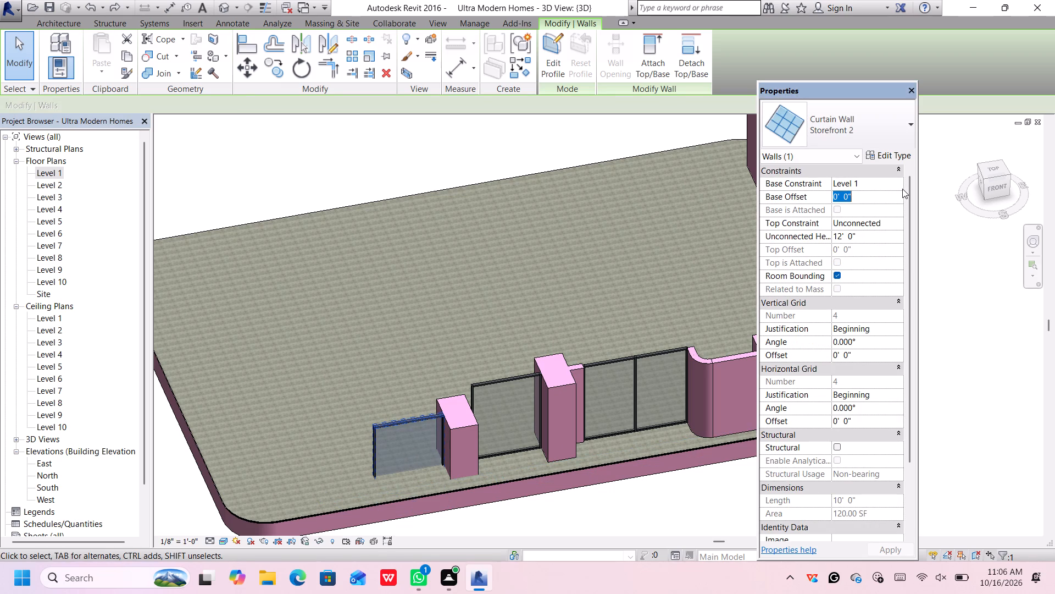
key(BackSpace)
key(3)
key(apostrophe)
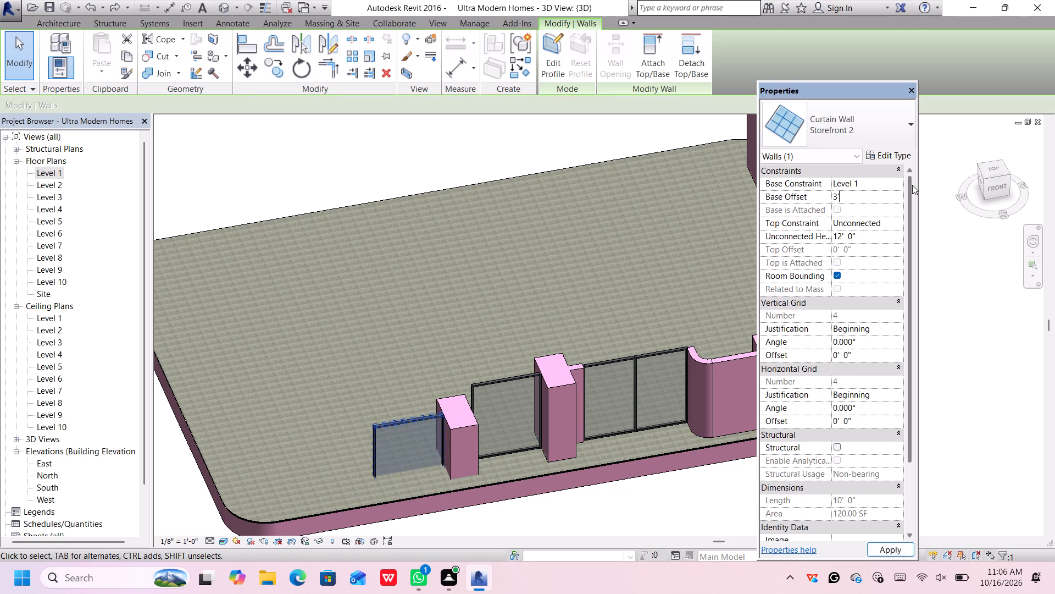
key(3)
key(shift+quotedbl)
key(Return)
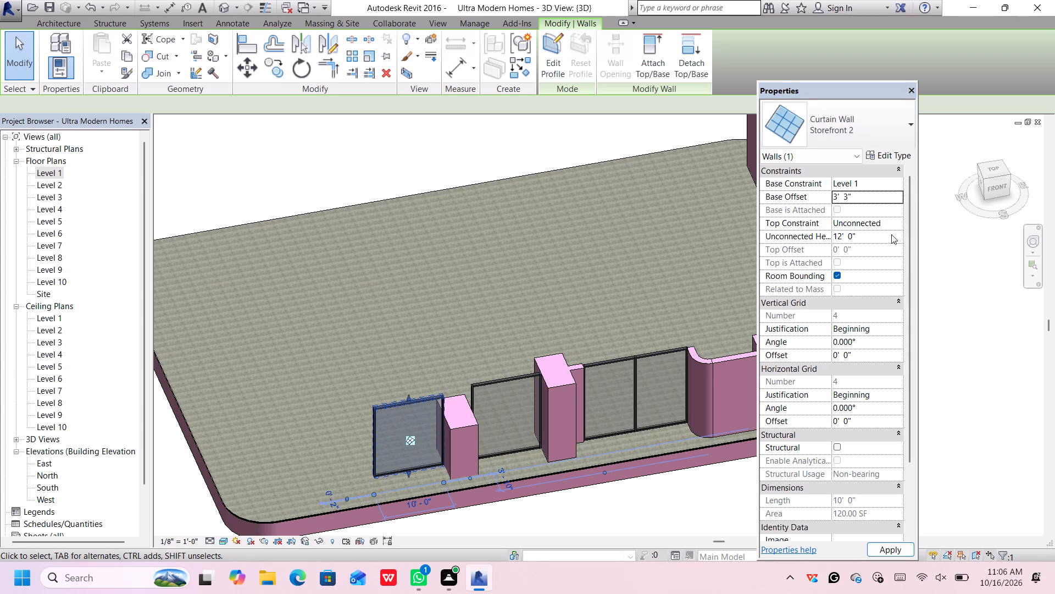
click(878, 236)
key(BackSpace)
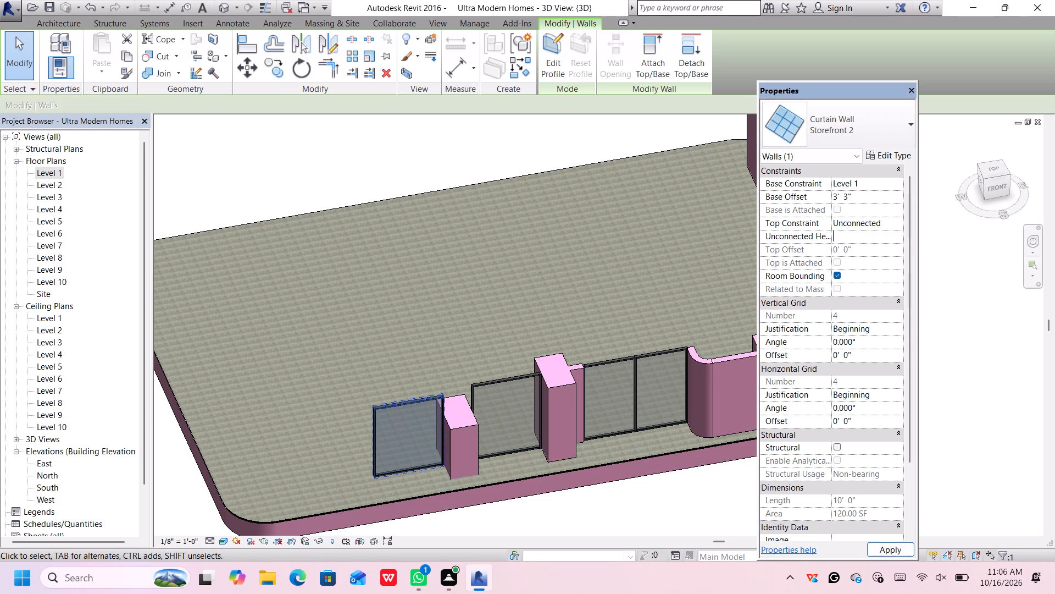
text(13)
key(apostrophe)
key(Return)
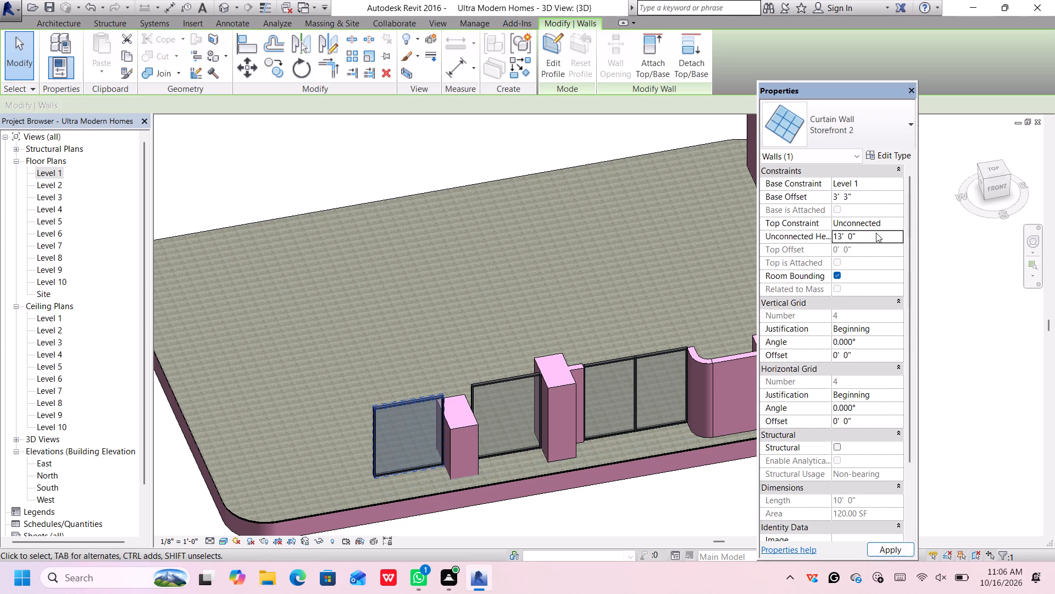
key(Return)
Set the adjoining Generic - 7' wall block's base offset to 3' 3" and unconnected height to 13'.
click(460, 431)
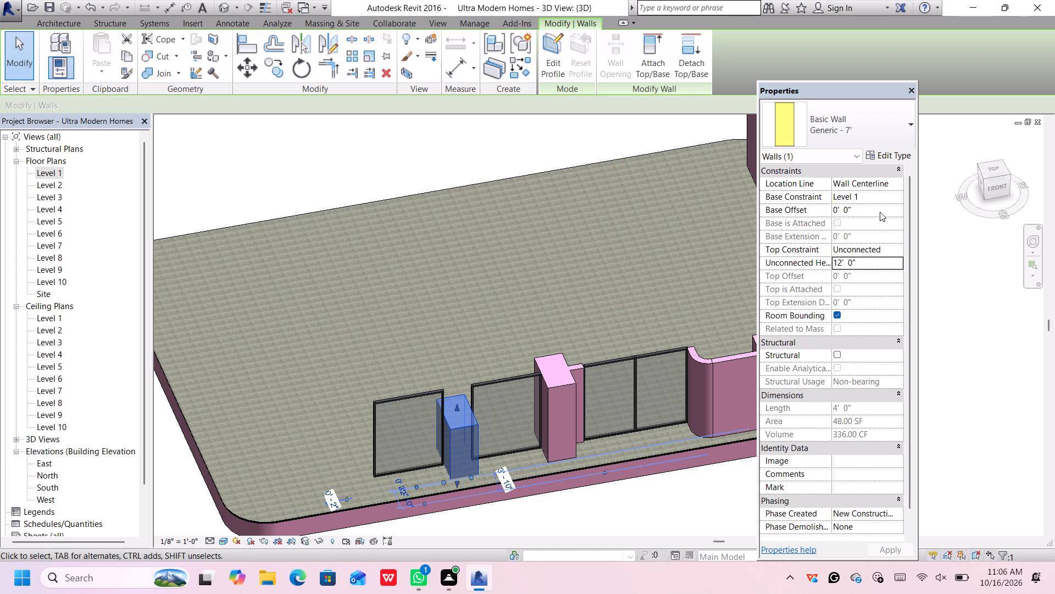
click(879, 209)
key(BackSpace)
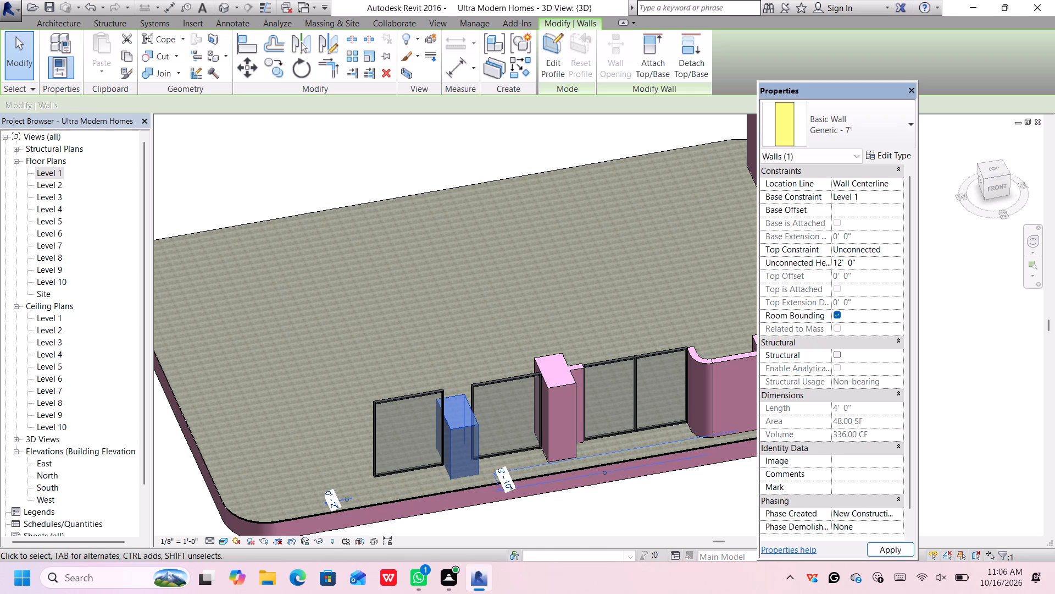
key(3)
key(apostrophe)
key(3)
key(shift+quotedbl)
key(Return)
click(862, 262)
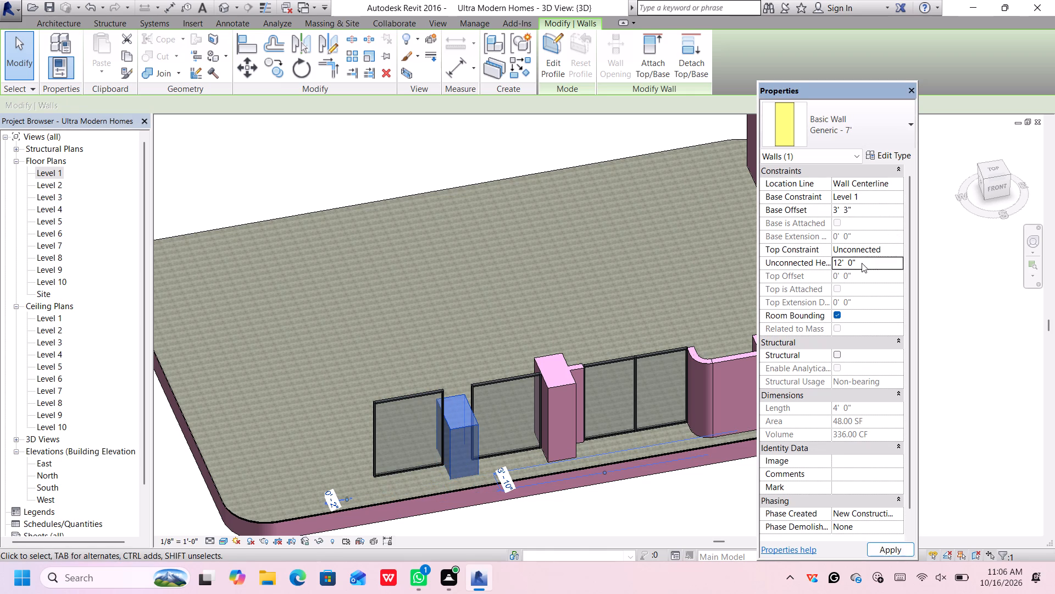
key(BackSpace)
key(BackSpace)
key(BackSpace)
key(BackSpace)
key(BackSpace)
key(BackSpace)
key(BackSpace)
key(BackSpace)
key(BackSpace)
key(BackSpace)
key(BackSpace)
key(BackSpace)
key(BackSpace)
text(13')
key(Return)
key(Return)
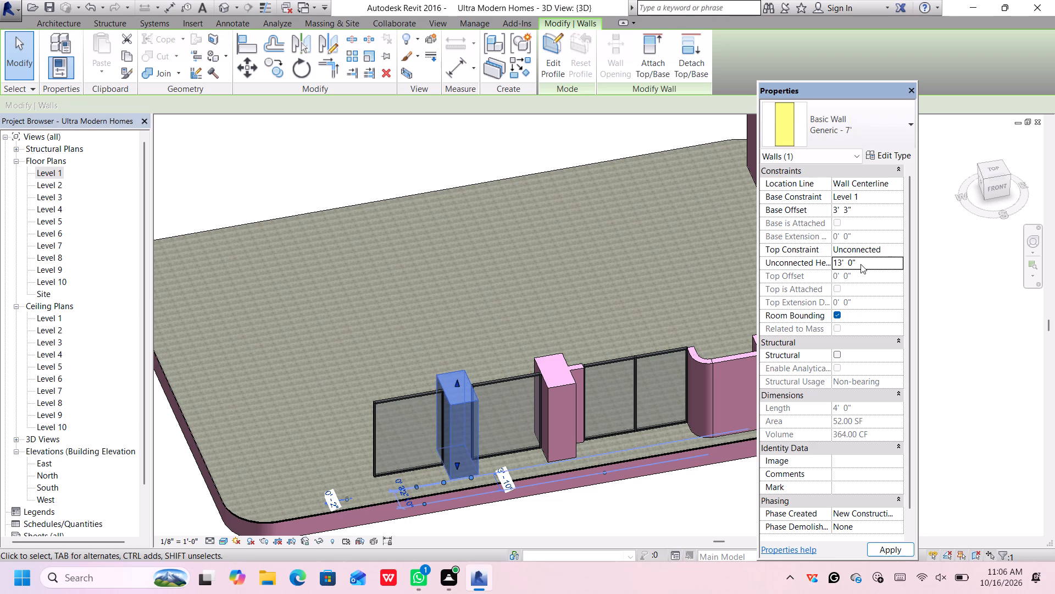
scroll(514, 436, down, 4)
click(517, 497)
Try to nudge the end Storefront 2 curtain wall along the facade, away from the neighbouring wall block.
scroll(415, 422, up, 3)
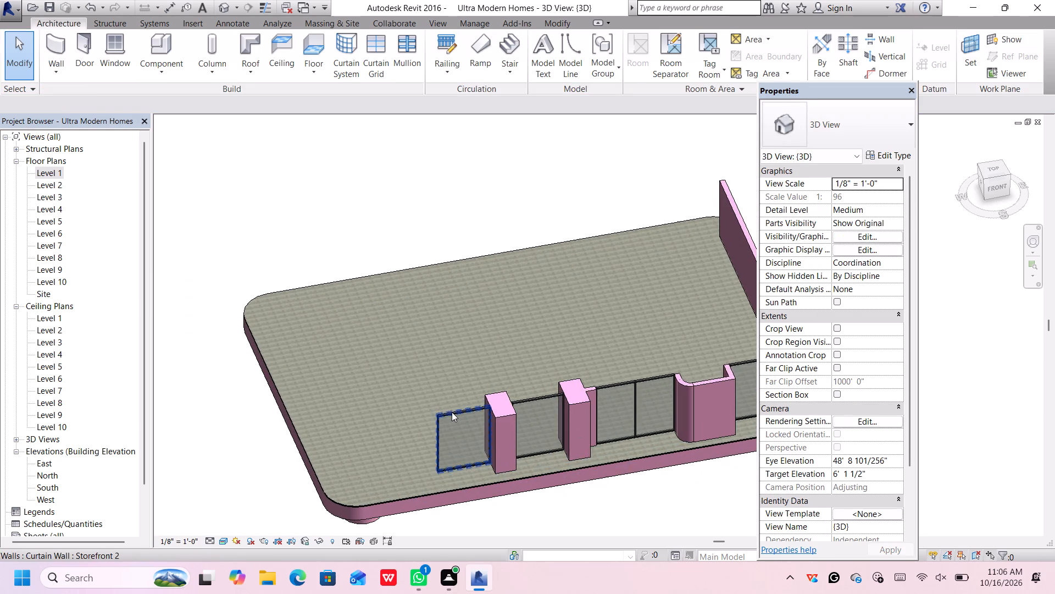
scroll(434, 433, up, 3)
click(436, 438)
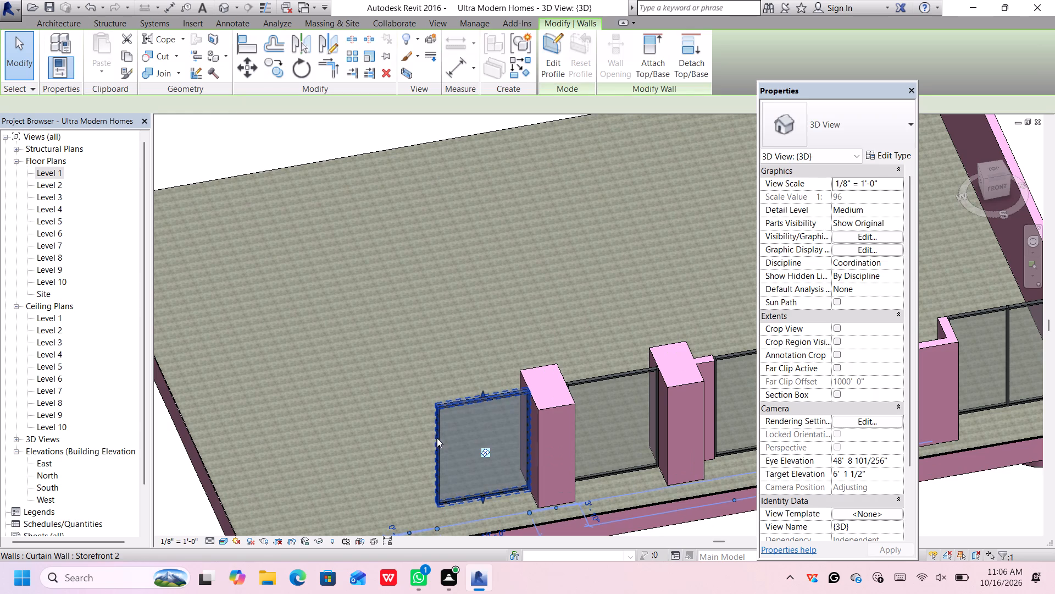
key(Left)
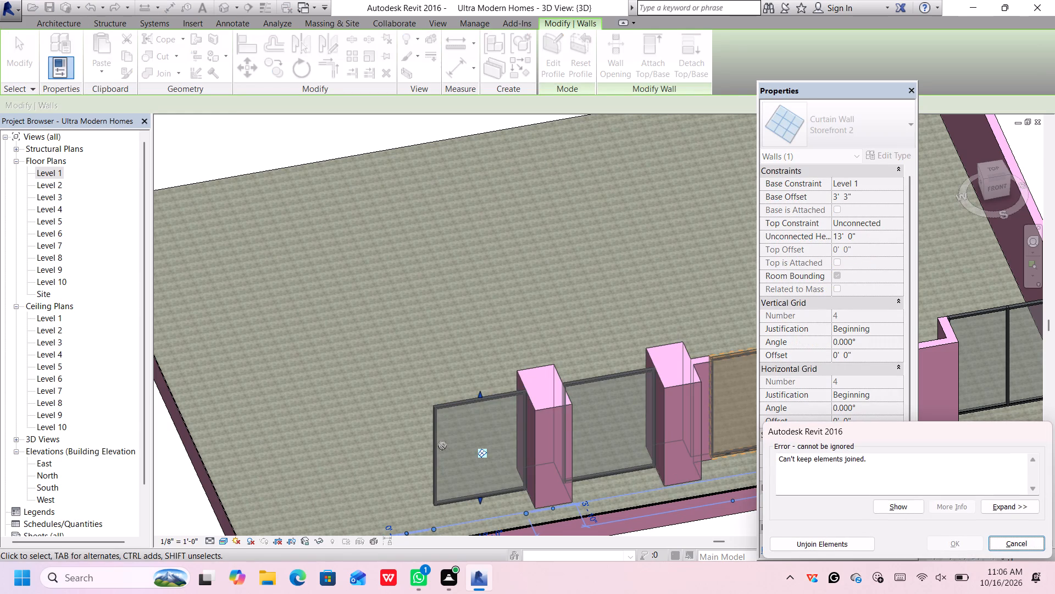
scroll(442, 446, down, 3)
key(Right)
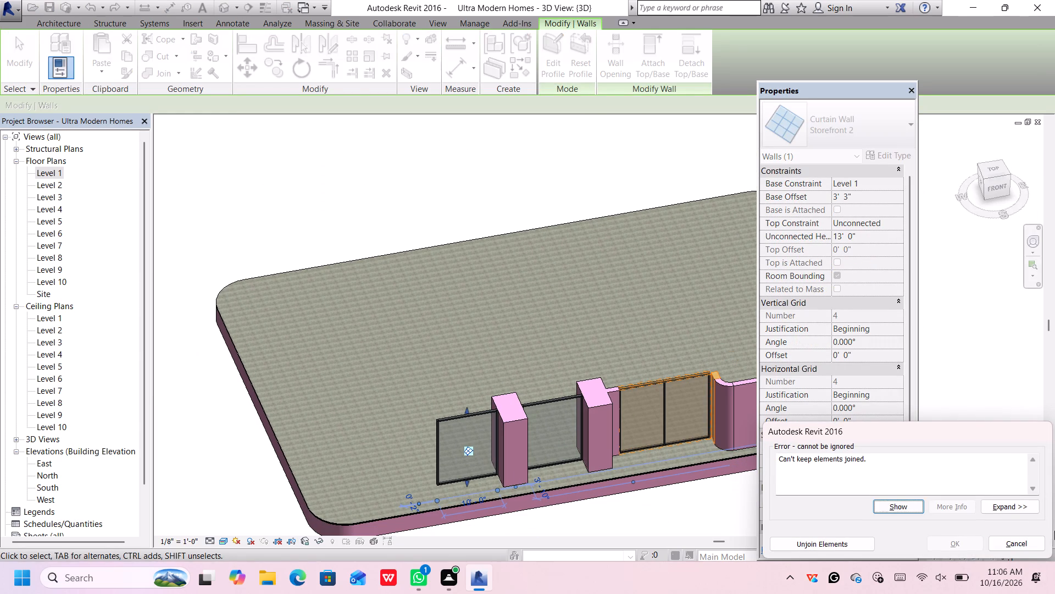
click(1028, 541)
Examine the end Storefront 2 curtain wall and the overall facade layout, including from directly above.
scroll(501, 483, down, 6)
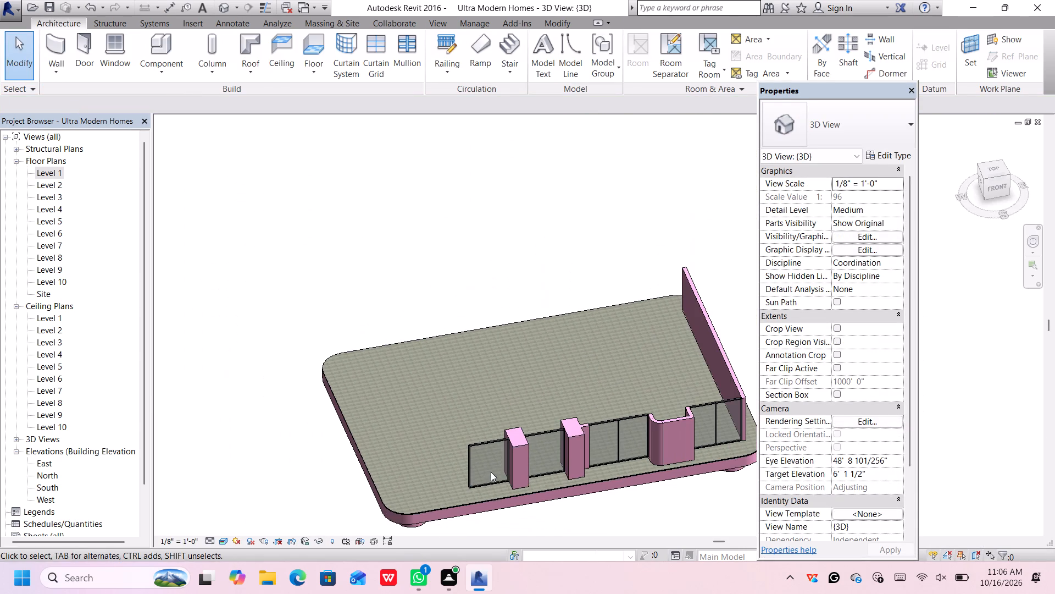
middle_drag(495, 486, 498, 432)
scroll(487, 430, up, 2)
click(487, 430)
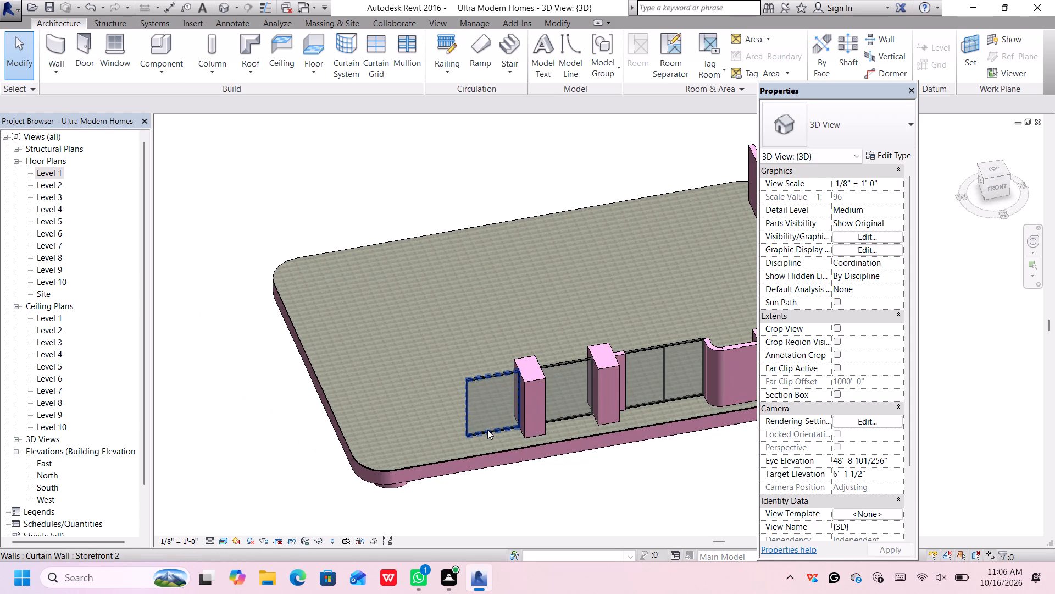
scroll(494, 464, up, 3)
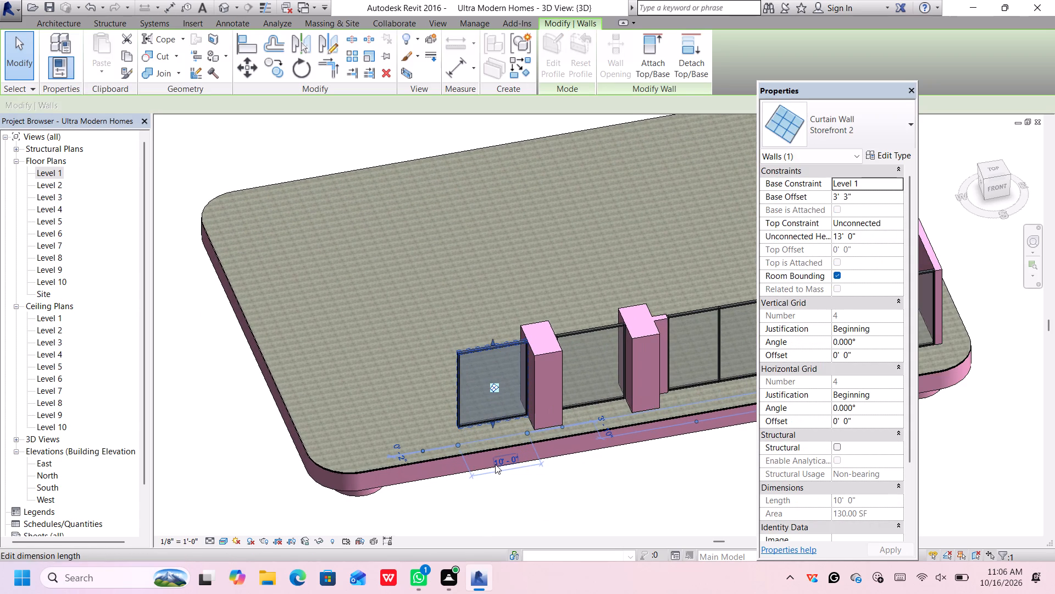
scroll(492, 421, down, 4)
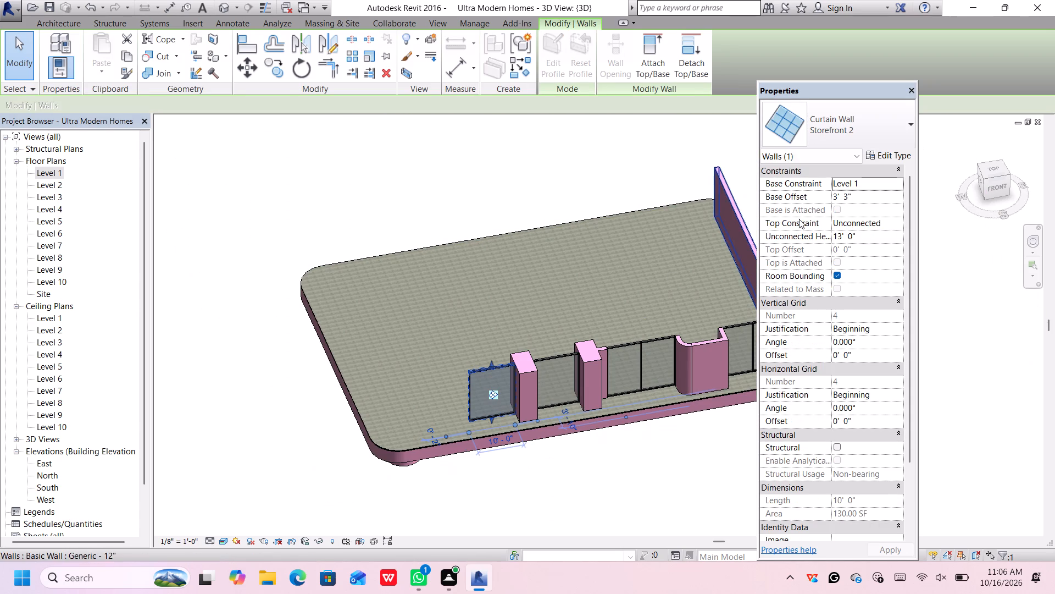
click(992, 167)
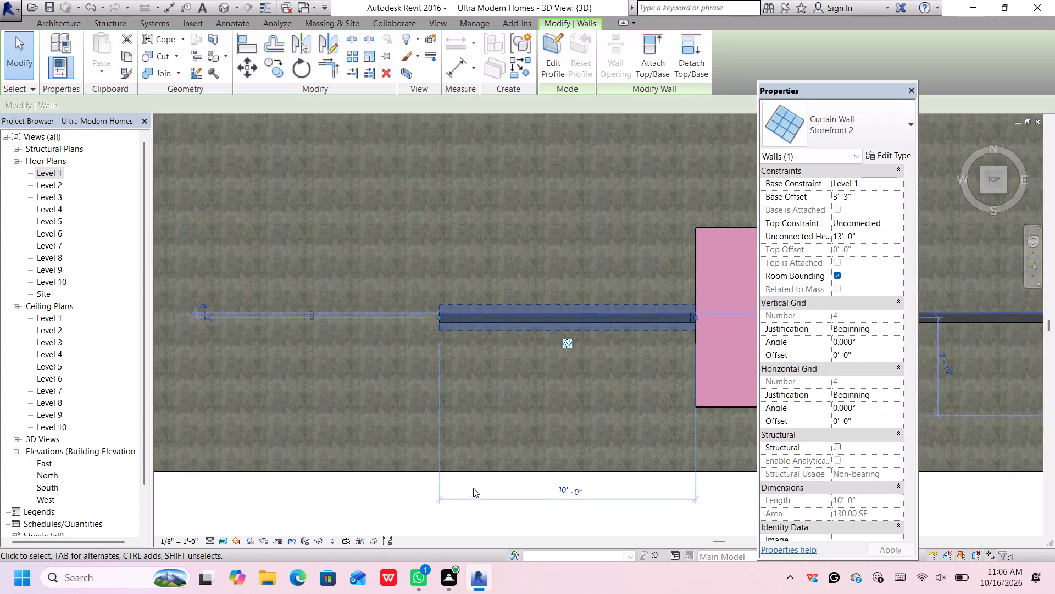
scroll(470, 484, down, 6)
scroll(523, 459, down, 3)
middle_drag(573, 441, 367, 514)
scroll(404, 468, down, 4)
scroll(676, 318, up, 1)
click(684, 312)
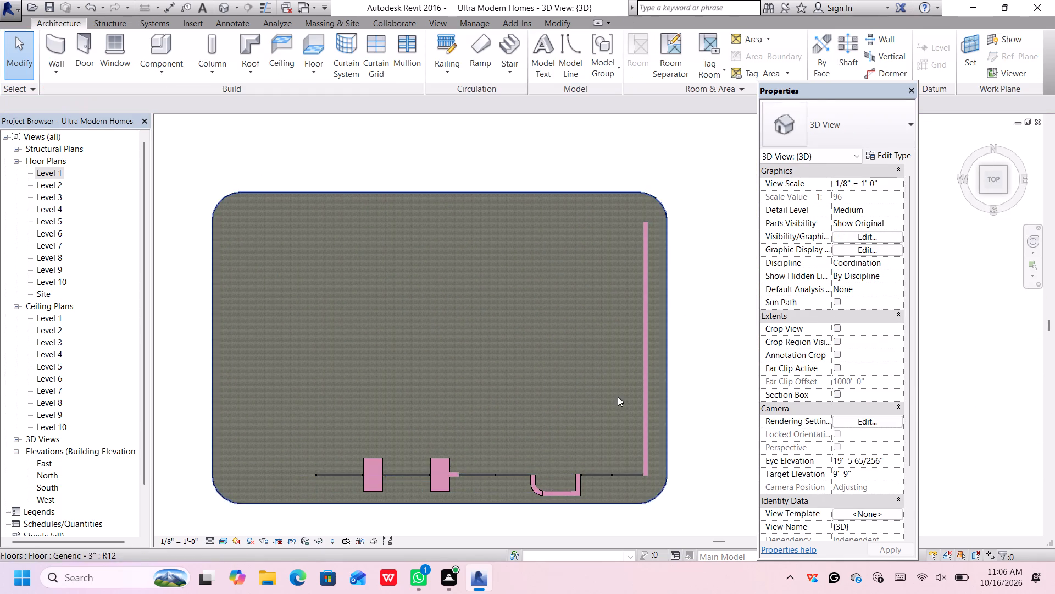
scroll(284, 488, up, 2)
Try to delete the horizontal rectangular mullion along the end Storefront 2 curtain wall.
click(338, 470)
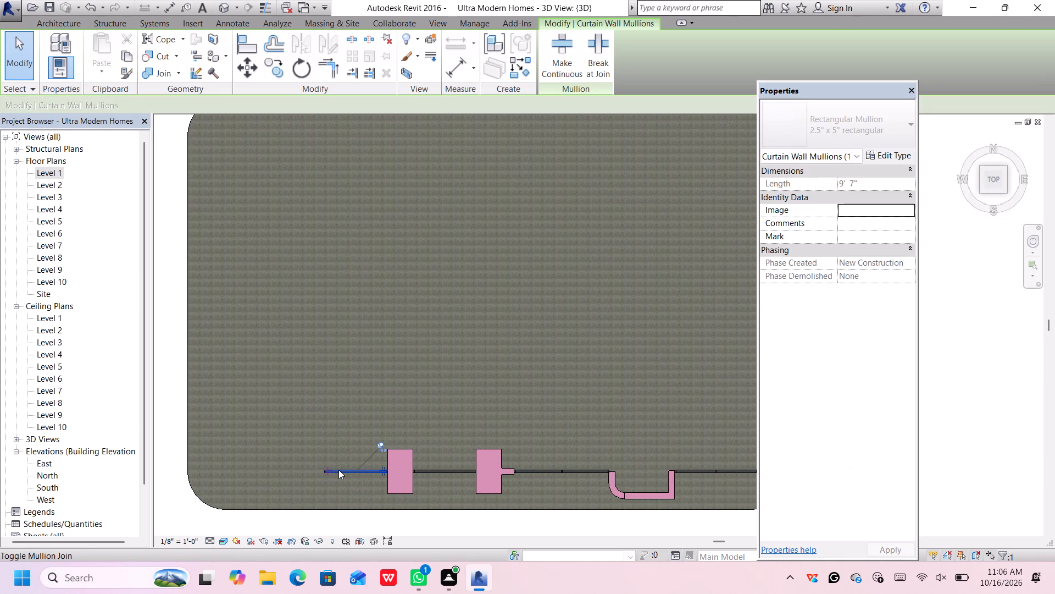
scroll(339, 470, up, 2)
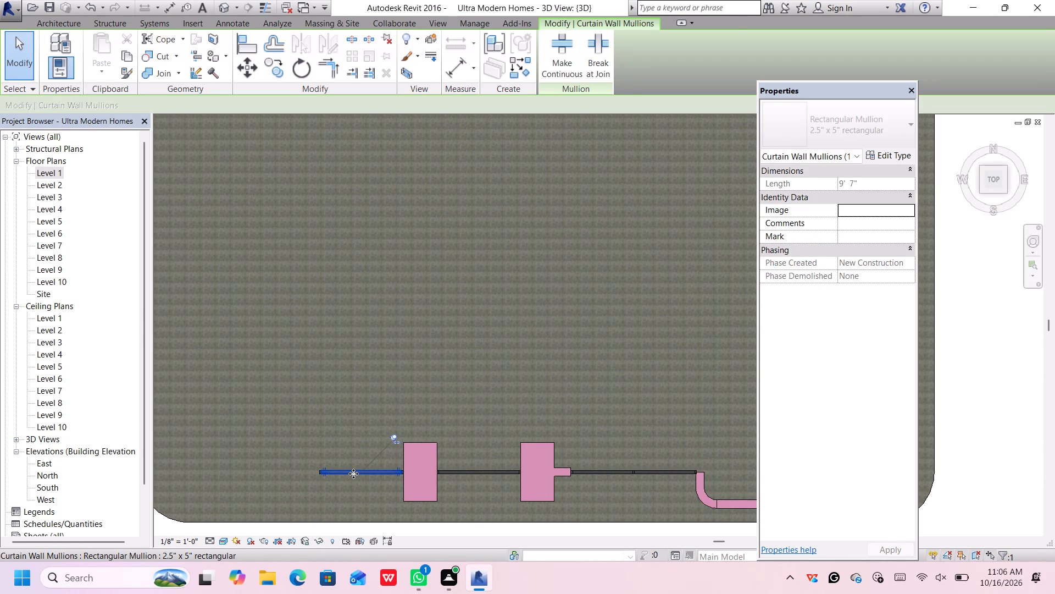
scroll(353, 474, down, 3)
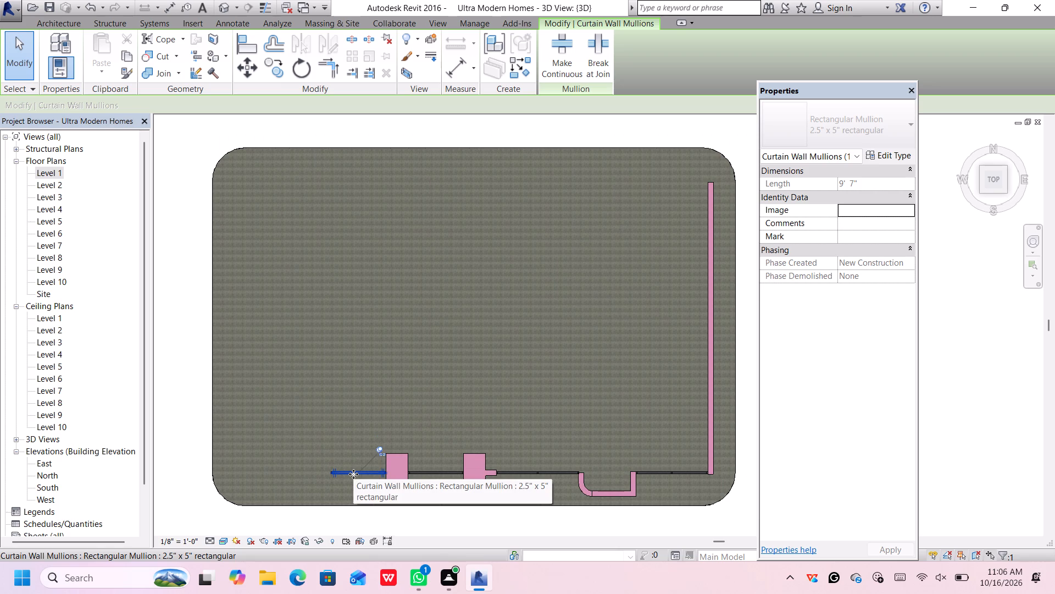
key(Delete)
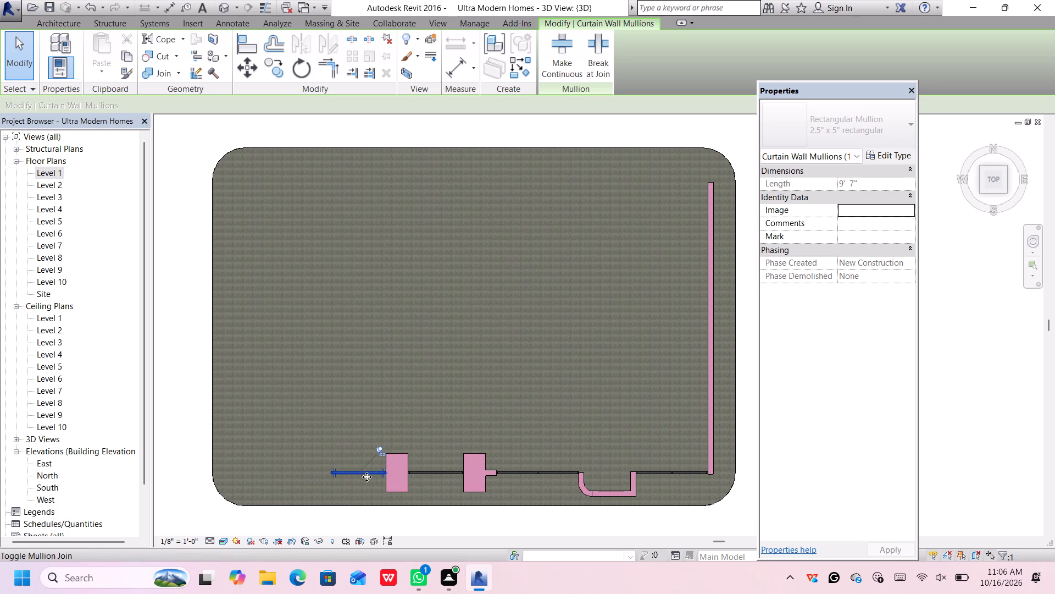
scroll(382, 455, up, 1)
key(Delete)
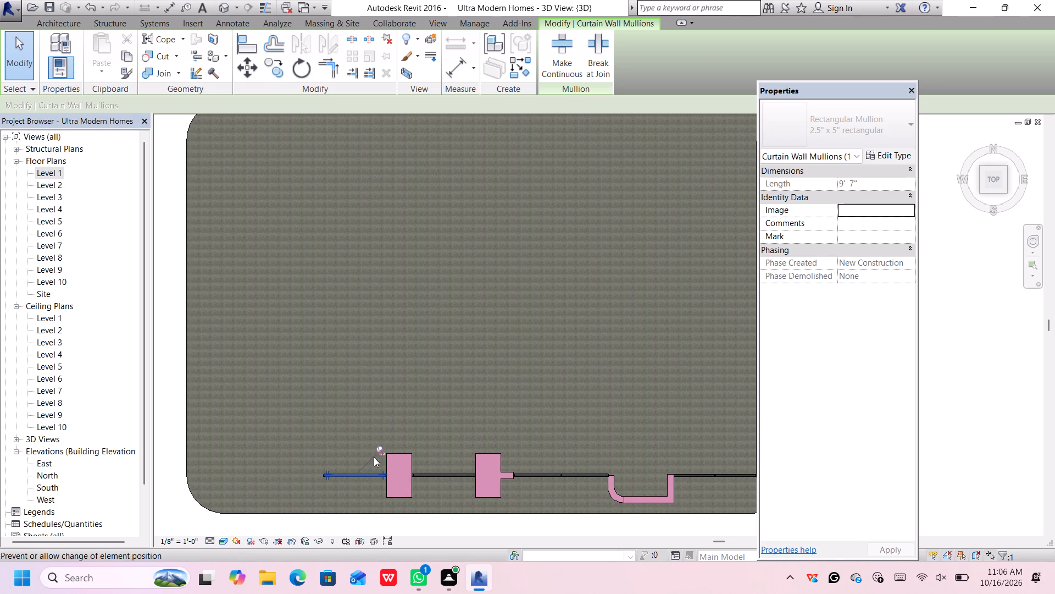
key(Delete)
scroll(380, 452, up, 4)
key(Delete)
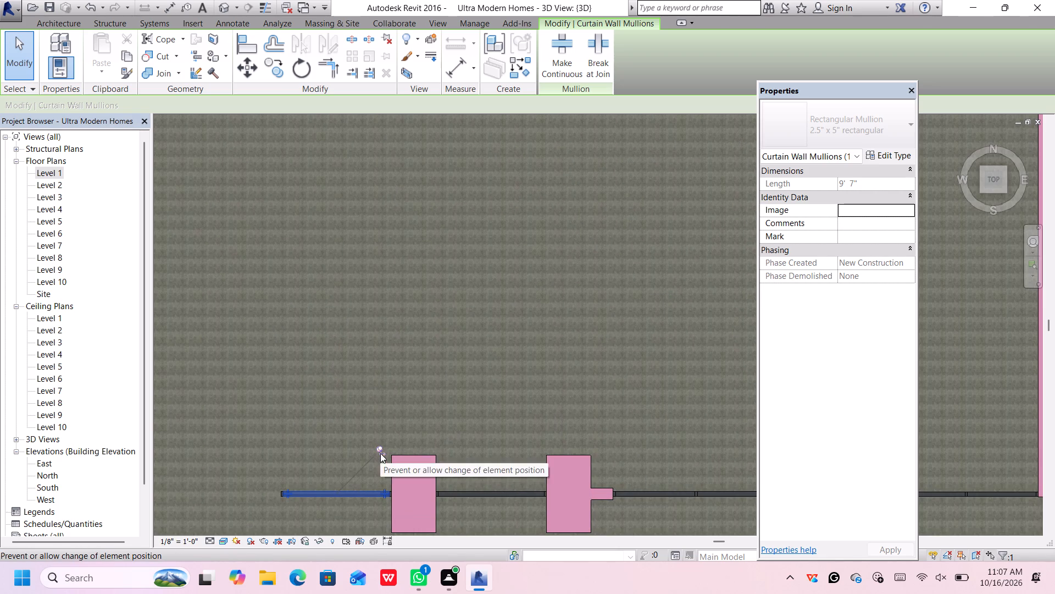
Delete the whole straight Storefront 2 curtain wall at the facade's west end, beside the Generic - 7' wall block.
scroll(365, 479, down, 6)
scroll(362, 488, up, 4)
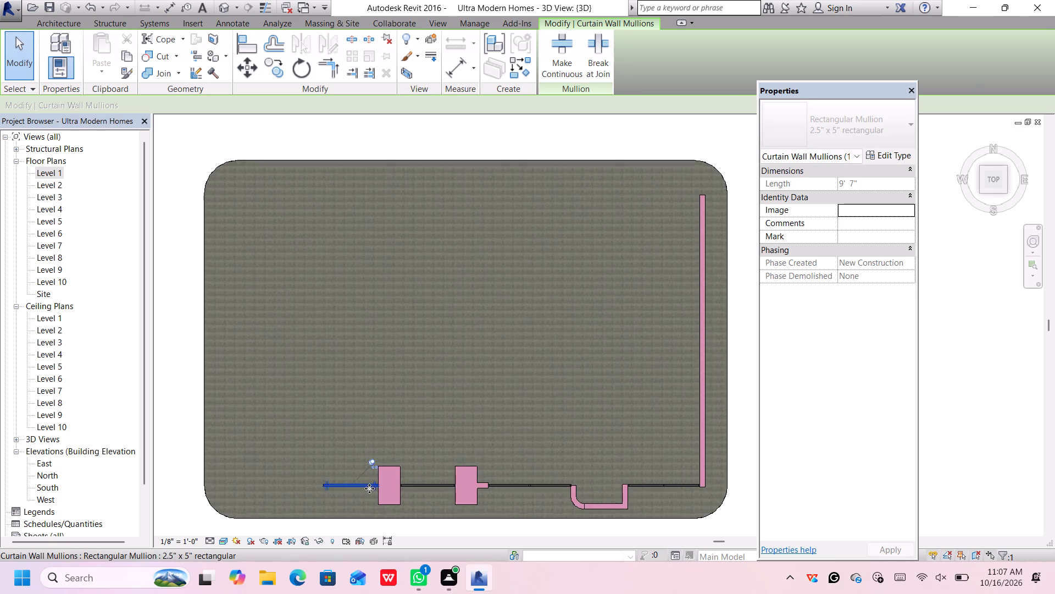
scroll(369, 488, up, 8)
click(374, 485)
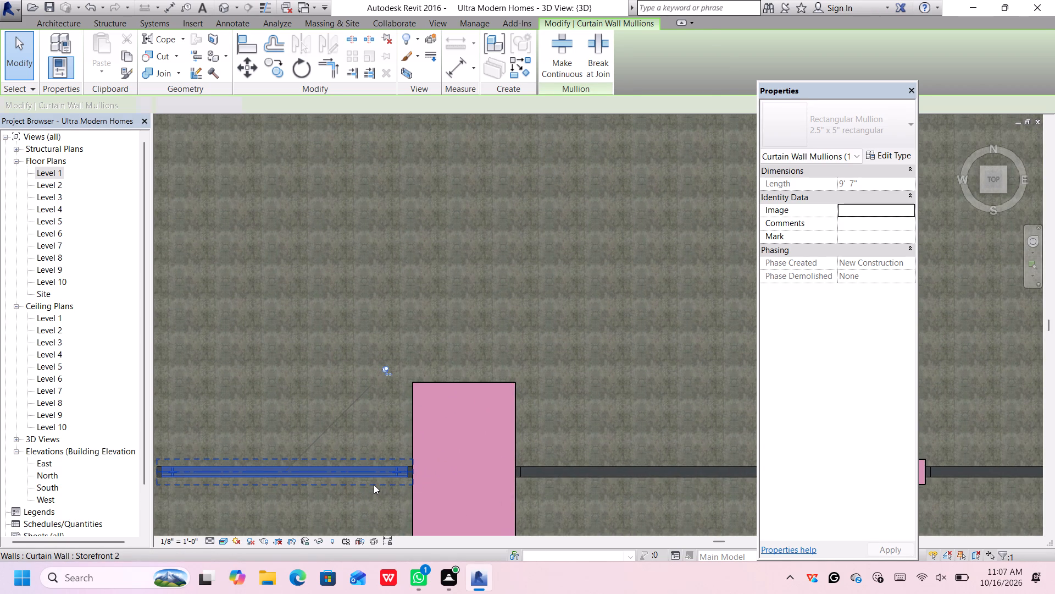
key(Delete)
scroll(380, 483, down, 7)
middle_click(384, 483)
scroll(384, 483, down, 3)
middle_drag(387, 484, 405, 457)
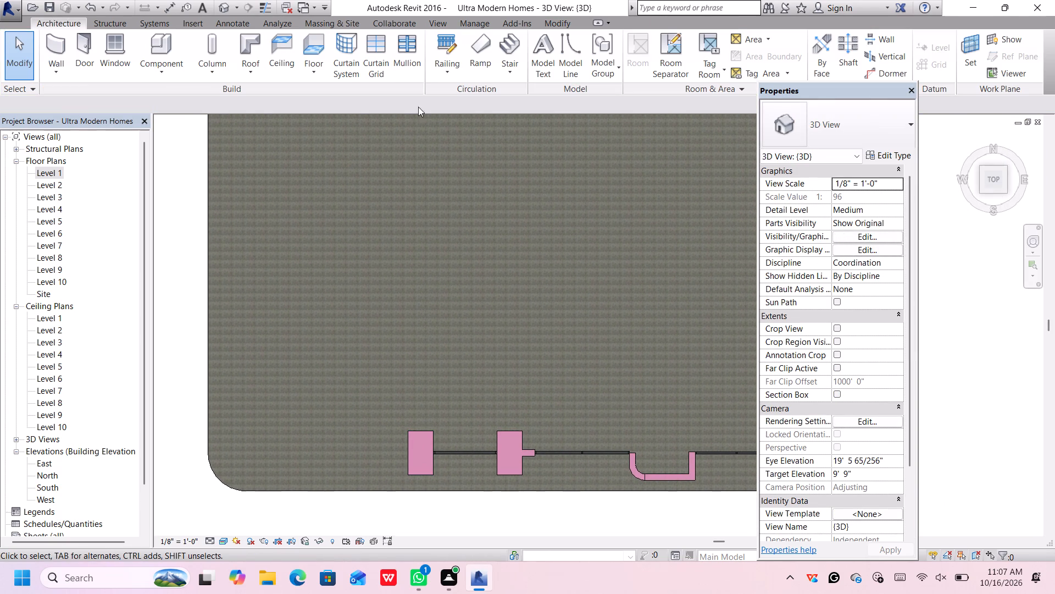
Draw a straight Storefront 2 curtain wall about 13' long, running west from the end wall block's outer face in line with the facade.
click(49, 46)
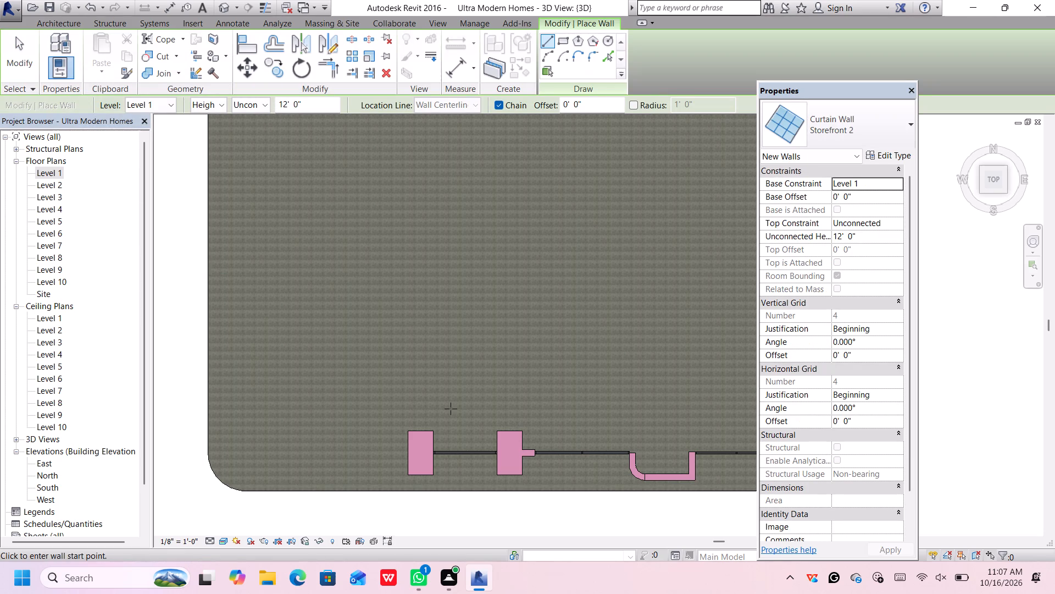
scroll(405, 452, up, 4)
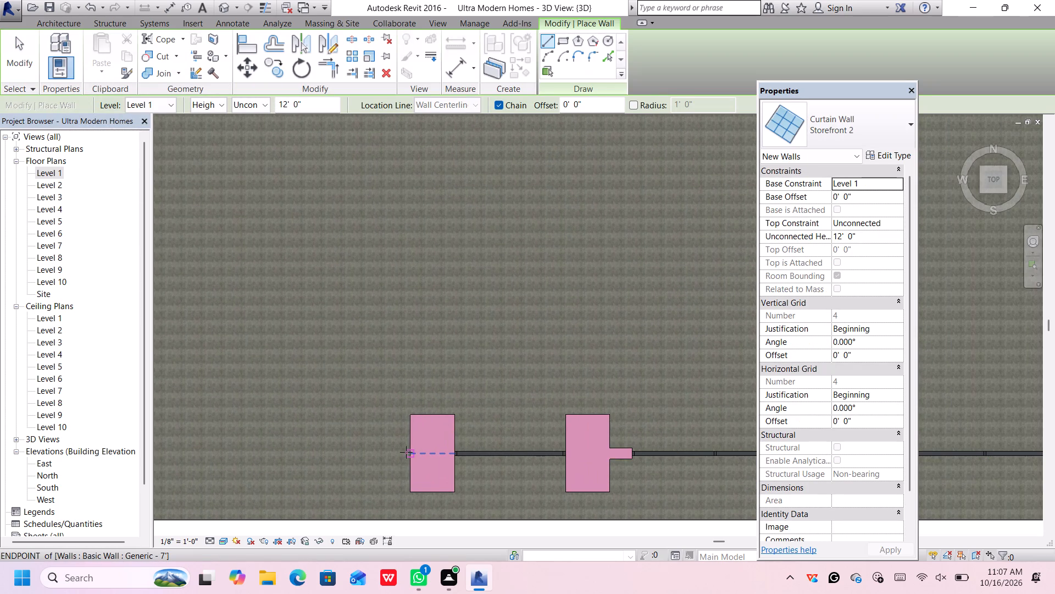
click(409, 452)
scroll(311, 455, down, 6)
middle_drag(311, 455, 312, 455)
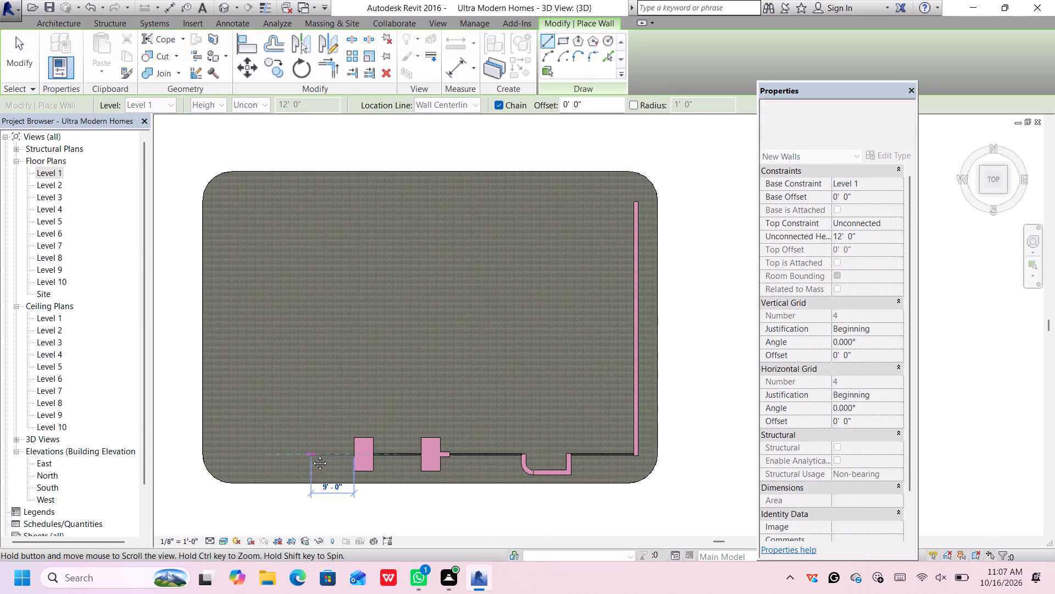
middle_drag(312, 455, 356, 455)
scroll(329, 451, up, 3)
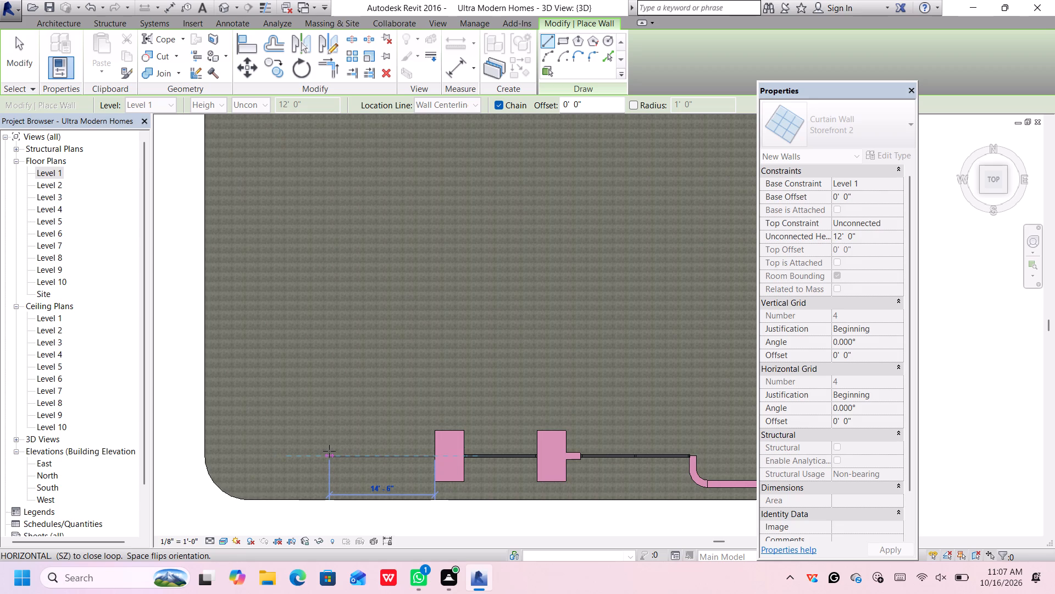
scroll(329, 451, up, 1)
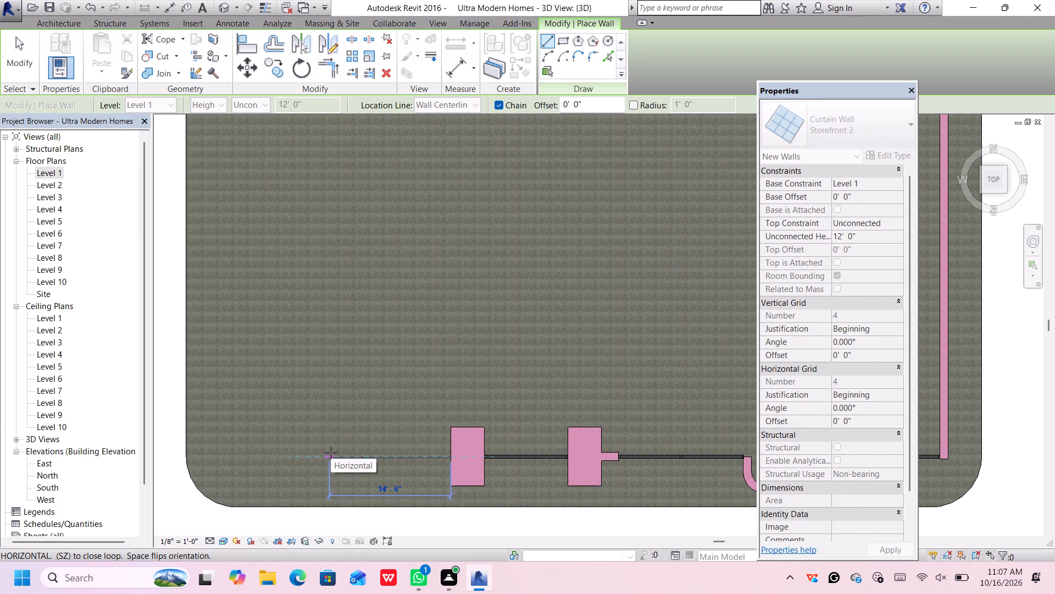
scroll(331, 453, up, 1)
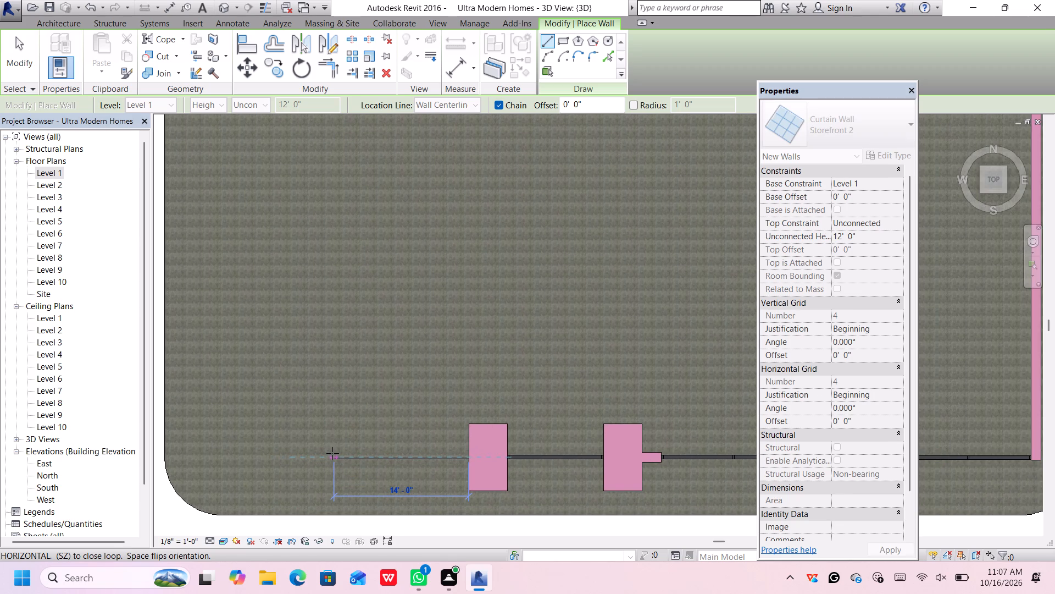
middle_drag(332, 451, 331, 411)
scroll(331, 412, down, 3)
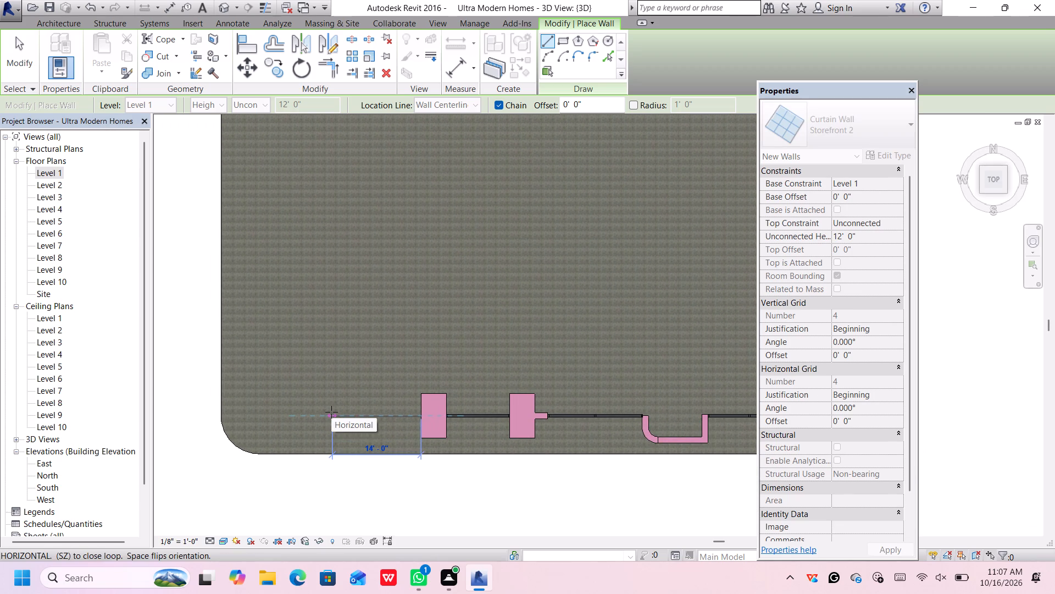
scroll(333, 414, up, 2)
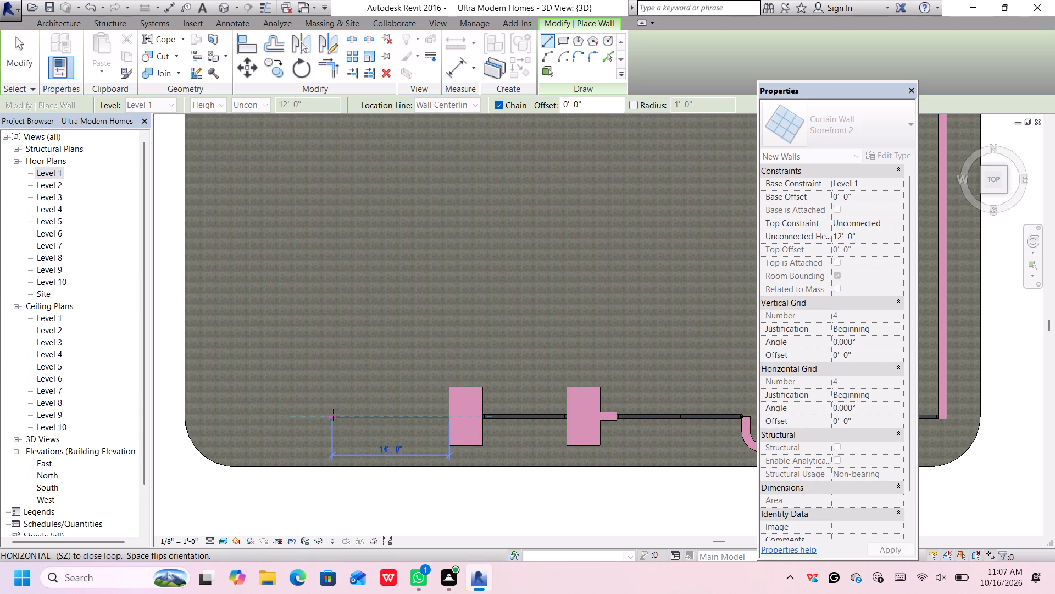
scroll(333, 415, up, 1)
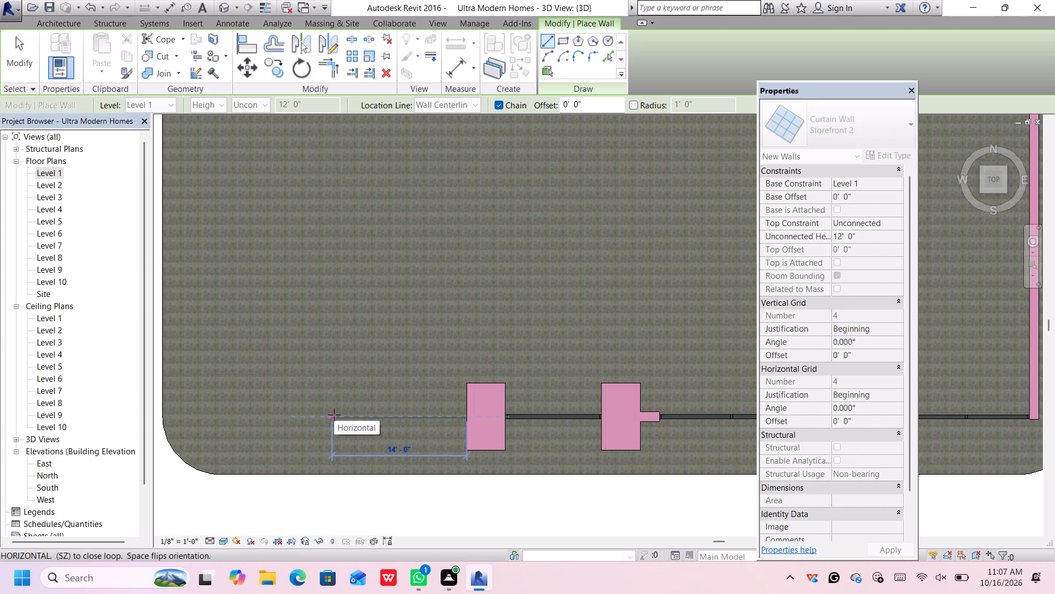
scroll(334, 415, down, 2)
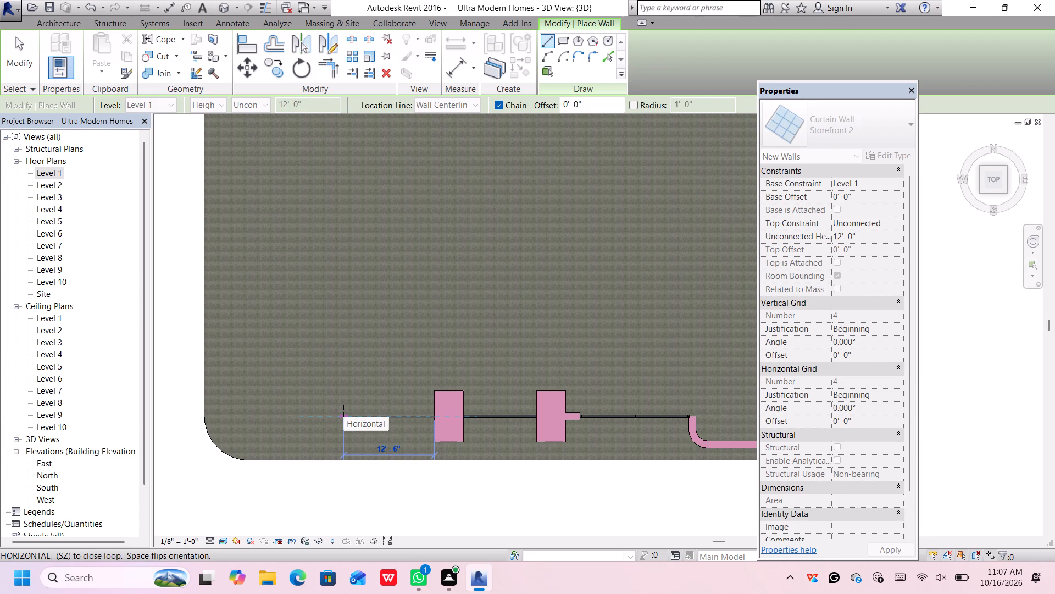
scroll(343, 411, up, 4)
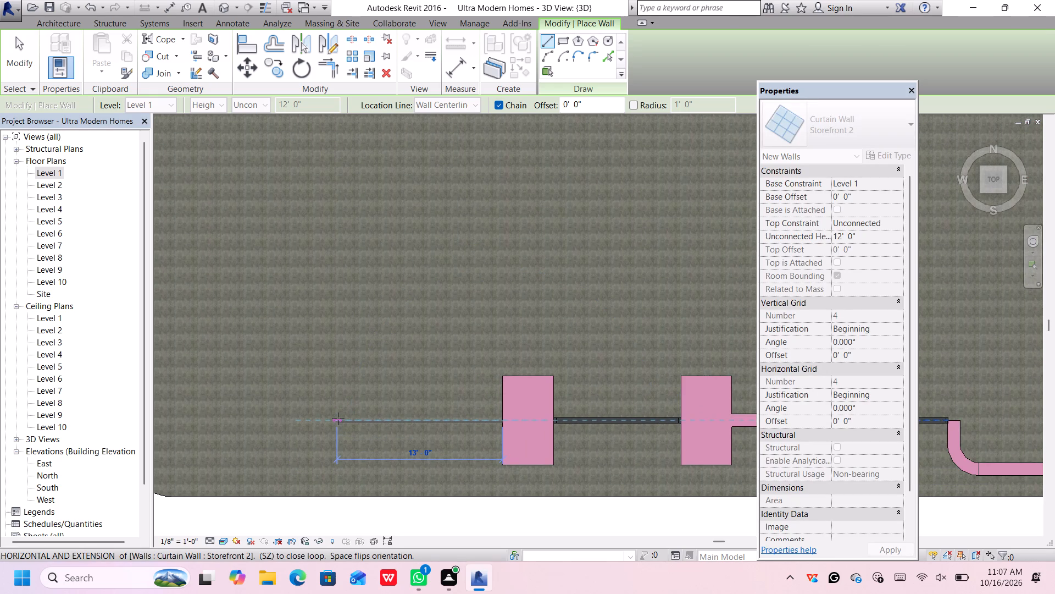
scroll(338, 419, down, 1)
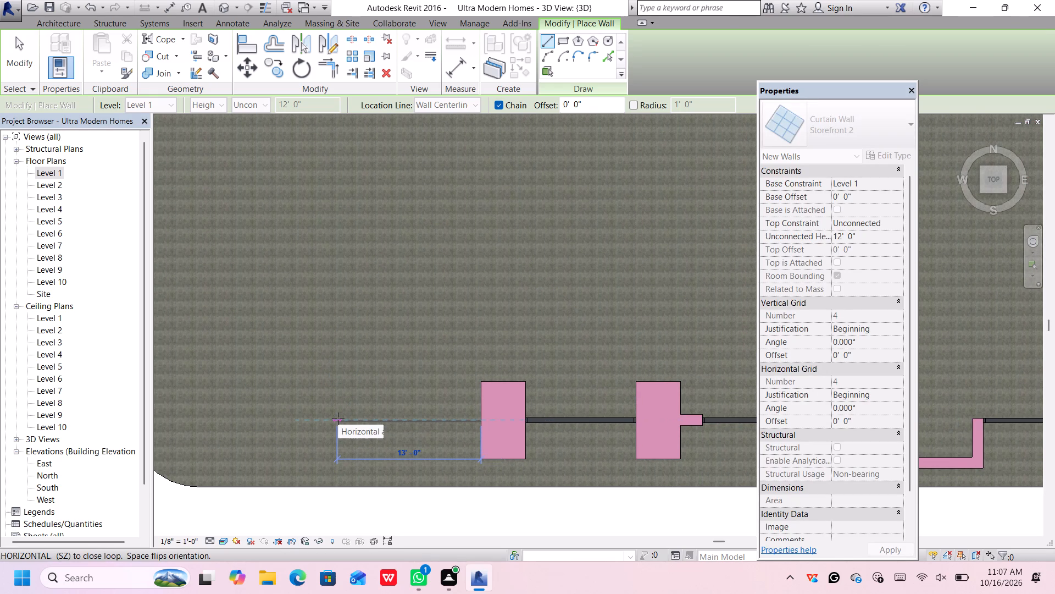
scroll(338, 419, down, 2)
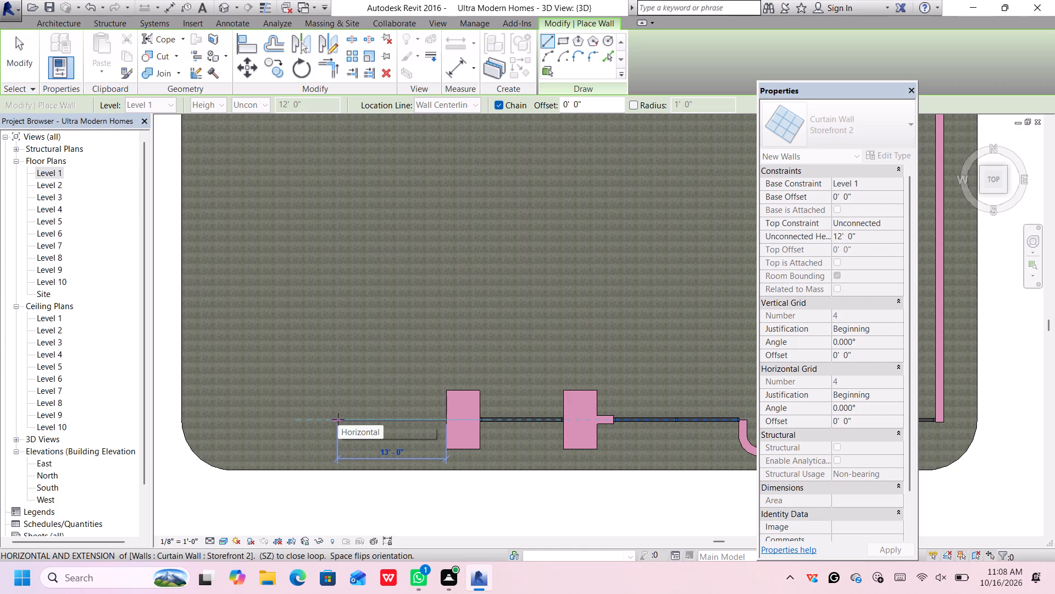
click(338, 419)
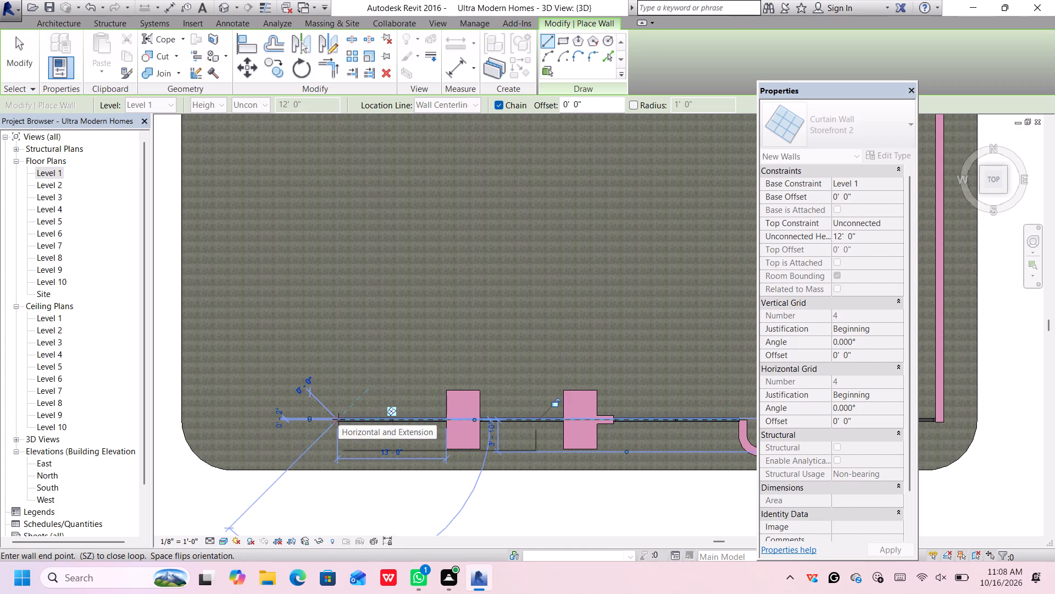
key(Escape)
scroll(462, 425, up, 7)
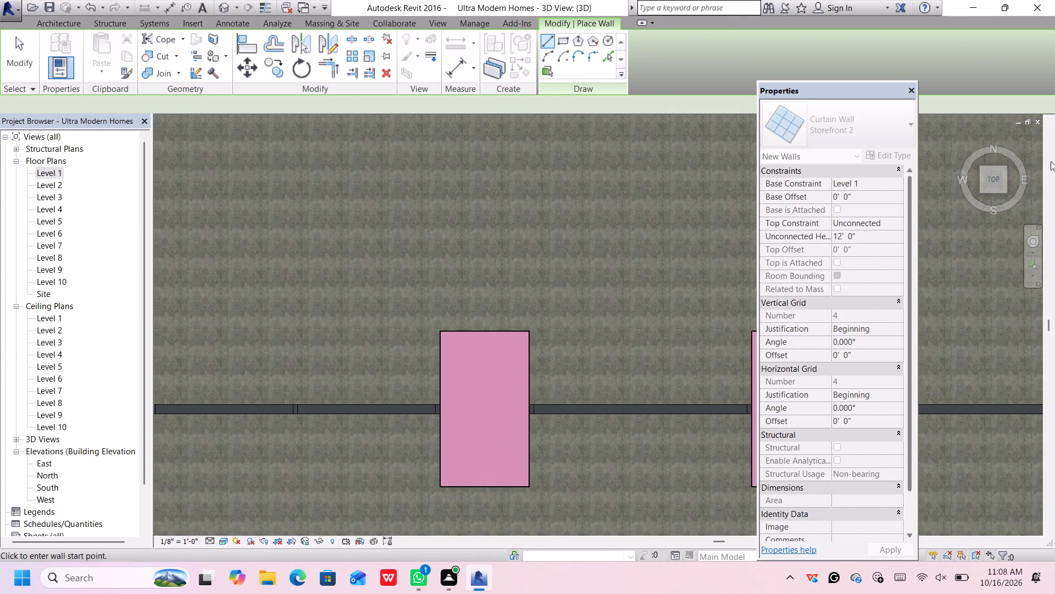
click(981, 189)
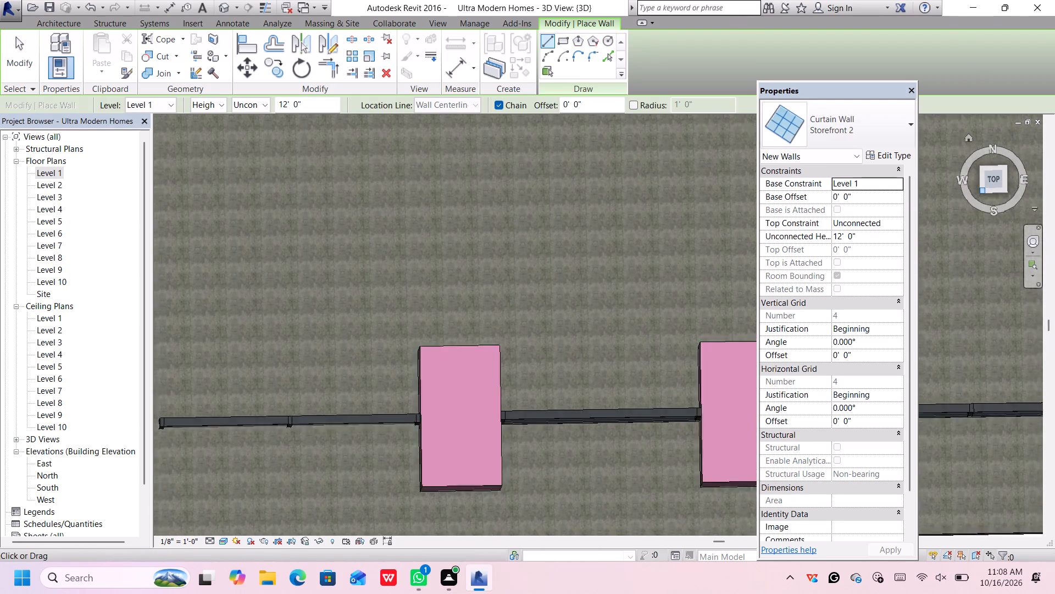
scroll(891, 252, down, 5)
key(Escape)
Examine the new end curtain wall in 3D against the floor slab and neighbouring wall blocks.
scroll(645, 385, up, 1)
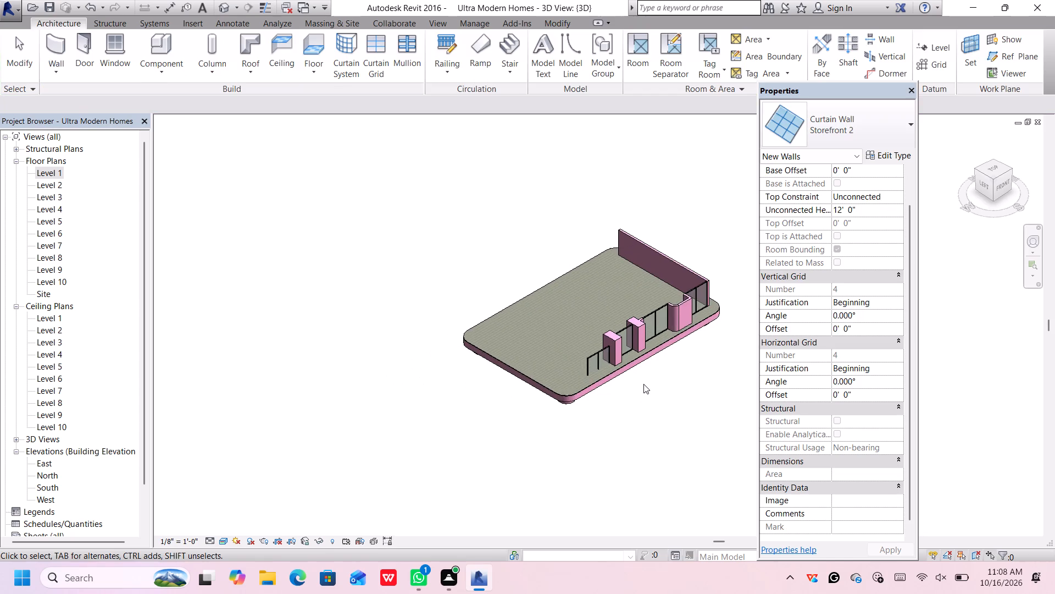
scroll(625, 383, up, 4)
scroll(588, 335, up, 4)
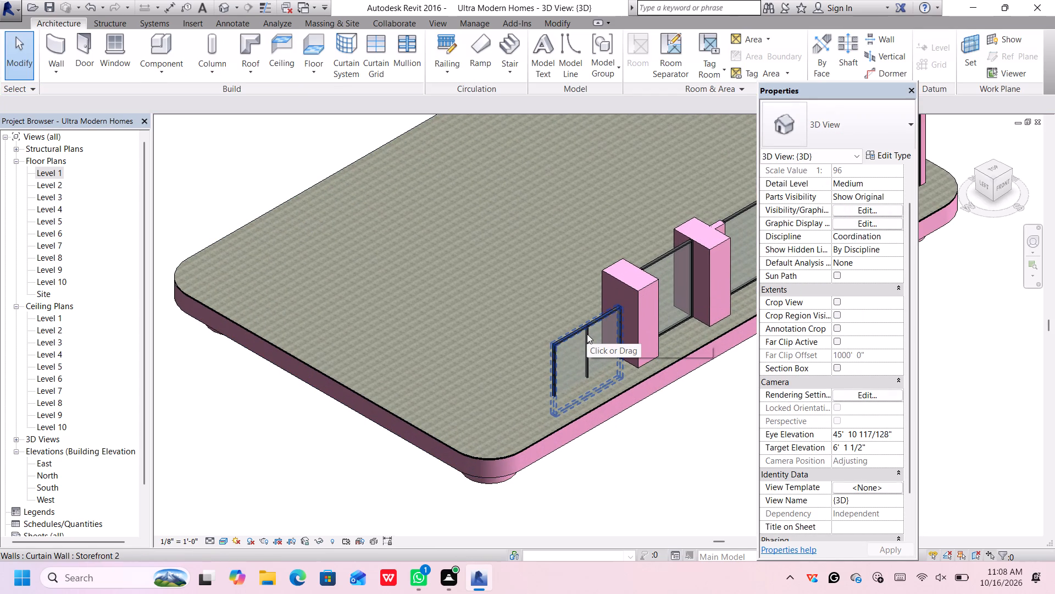
middle_drag(587, 334, 554, 314)
middle_click(554, 314)
middle_click(553, 313)
middle_click(553, 313)
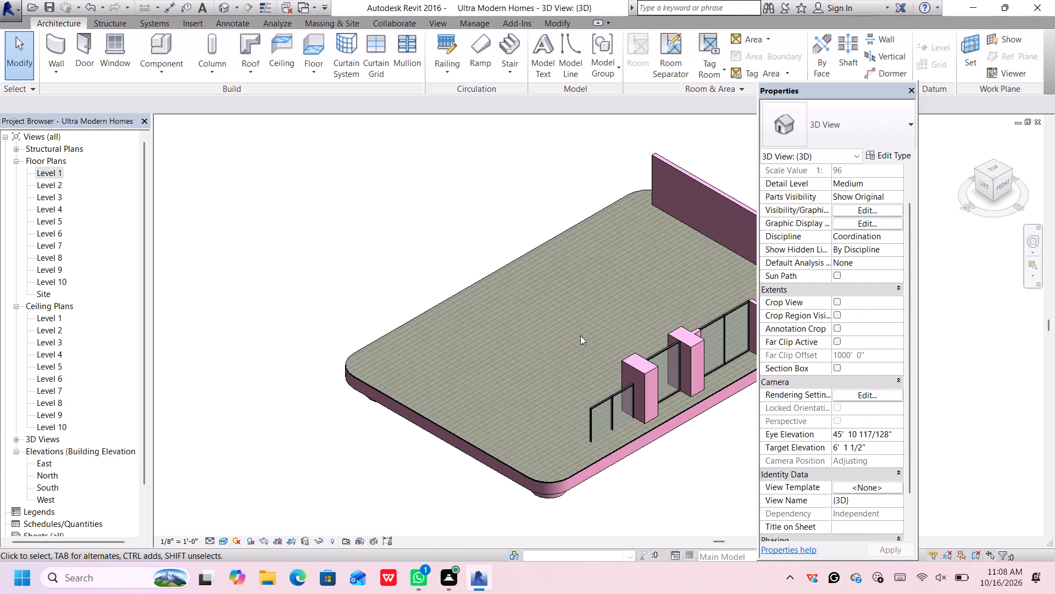
scroll(643, 470, down, 1)
middle_drag(637, 464, 507, 379)
scroll(507, 379, up, 1)
scroll(492, 304, up, 2)
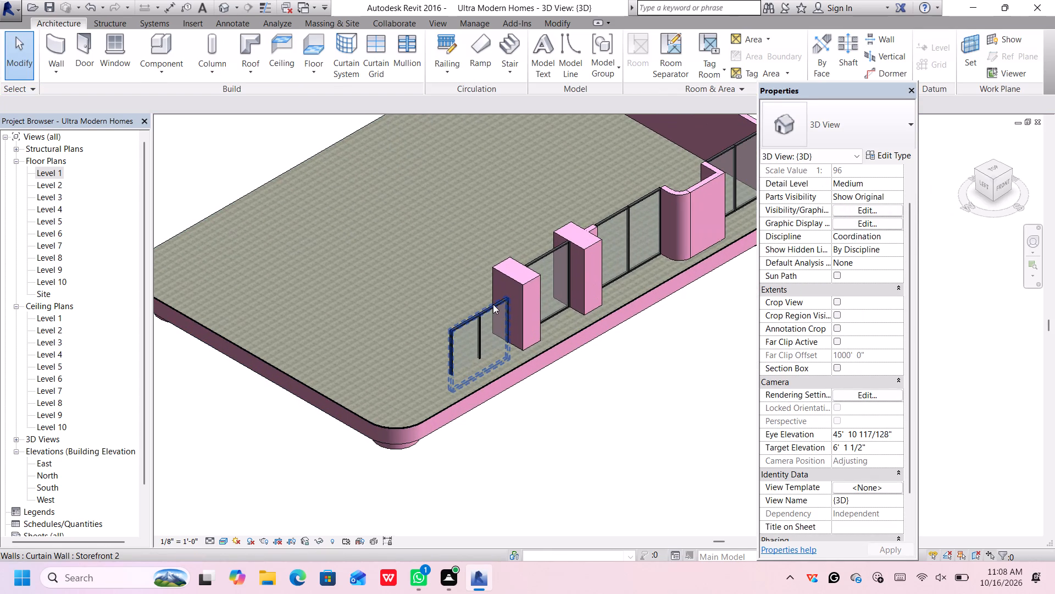
Set the end Storefront 2 curtain wall's unconnected height to 13' and its base offset to 3' 3".
click(493, 304)
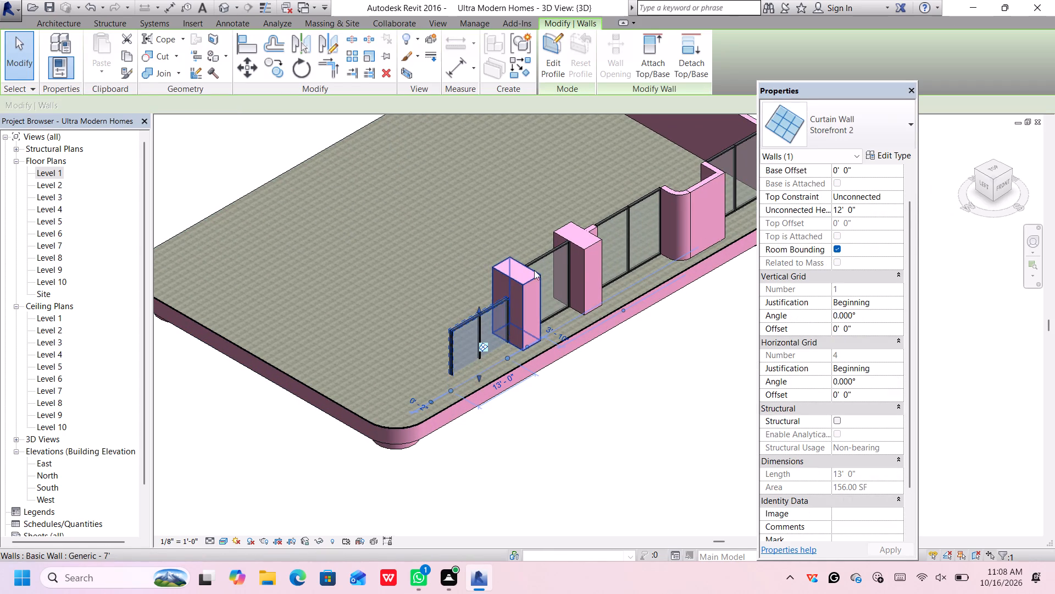
click(869, 205)
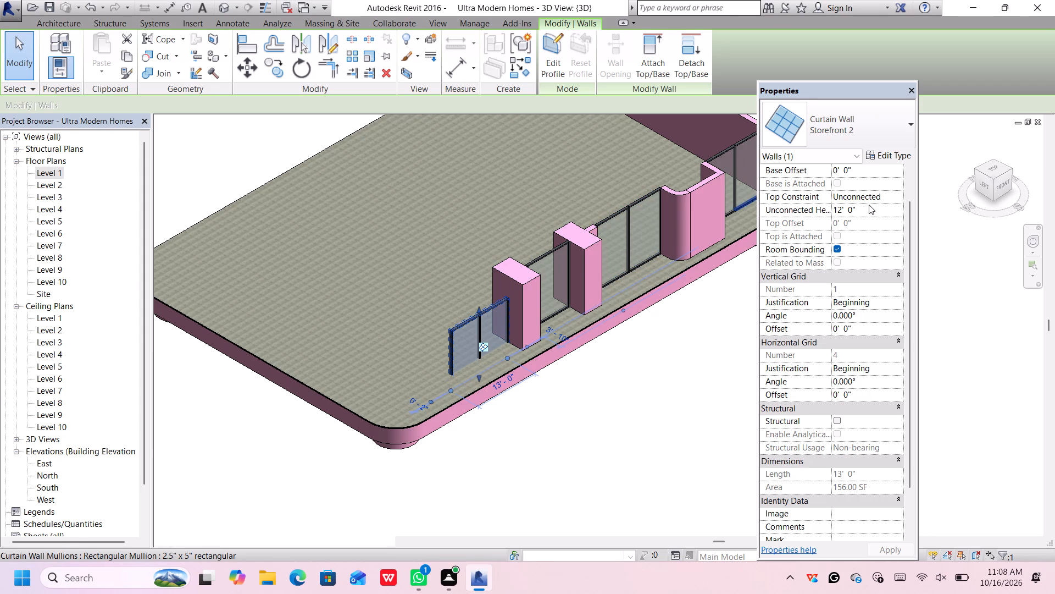
key(BackSpace)
text(13')
key(Return)
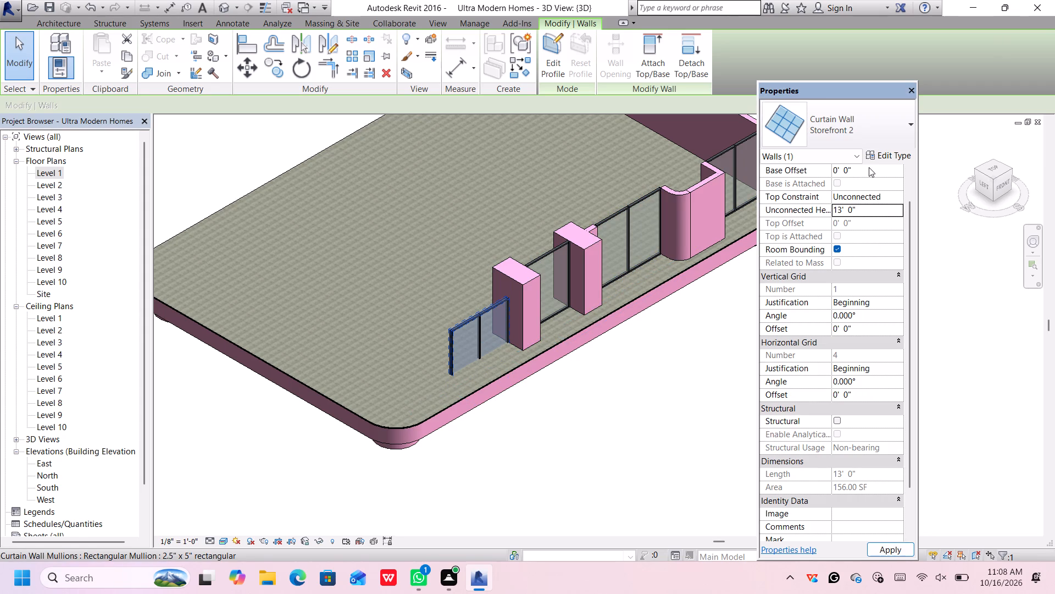
click(863, 208)
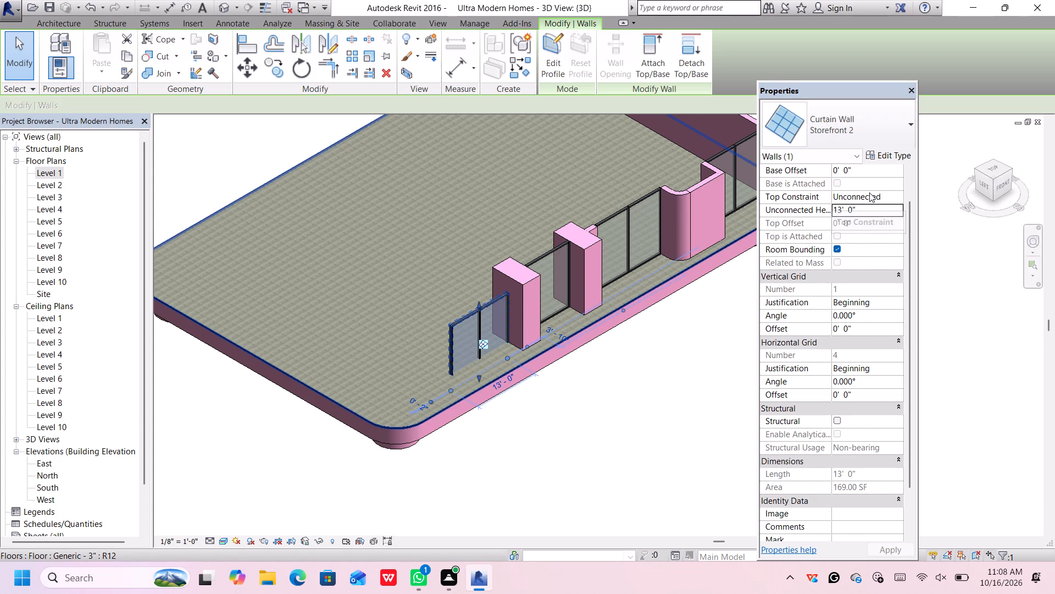
click(867, 170)
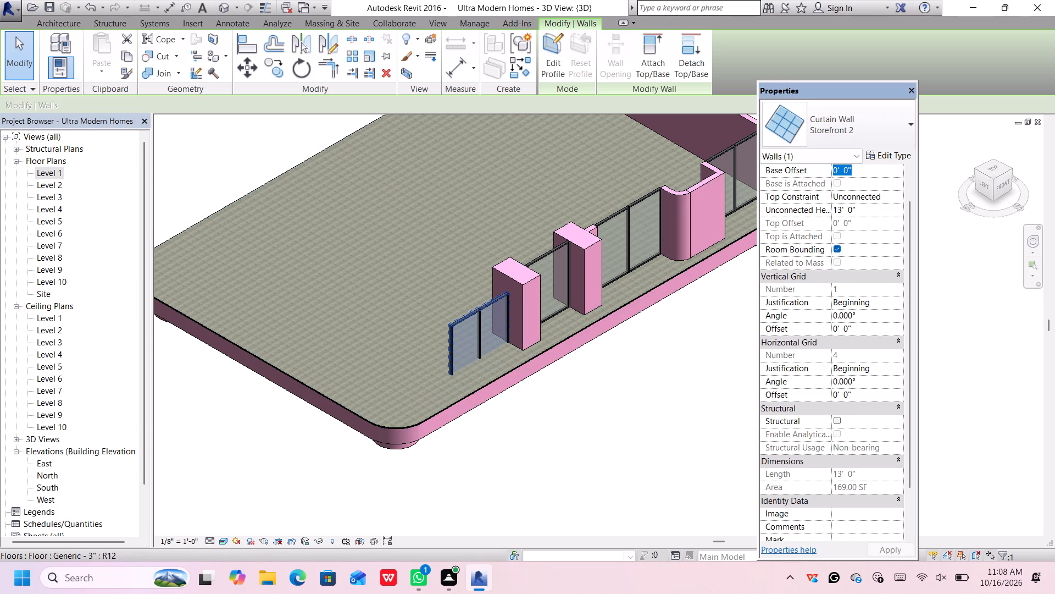
key(BackSpace)
key(3)
text('3")
key(Return)
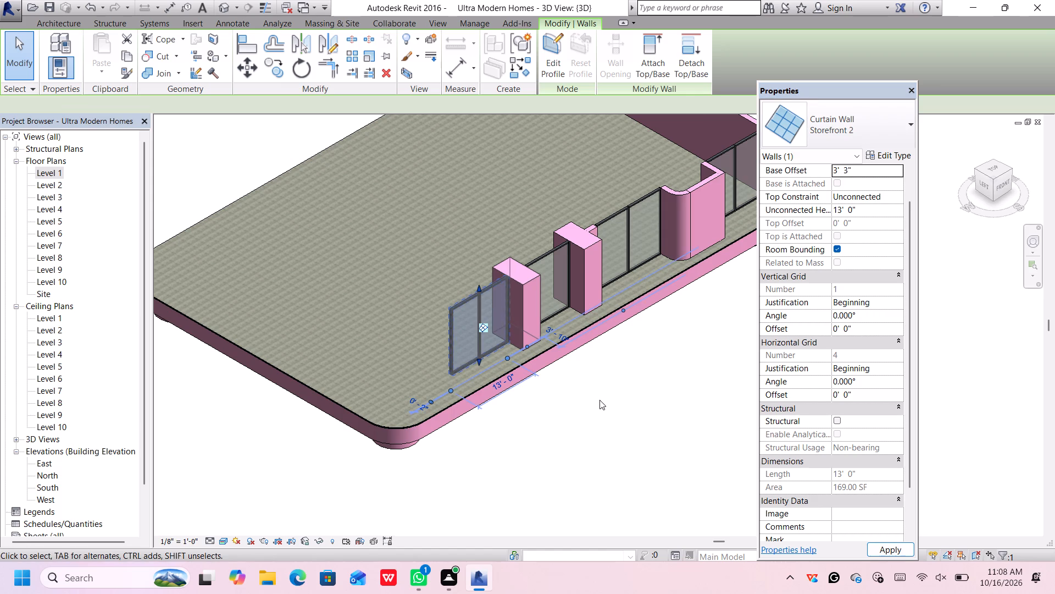
scroll(512, 373, down, 3)
scroll(637, 294, up, 2)
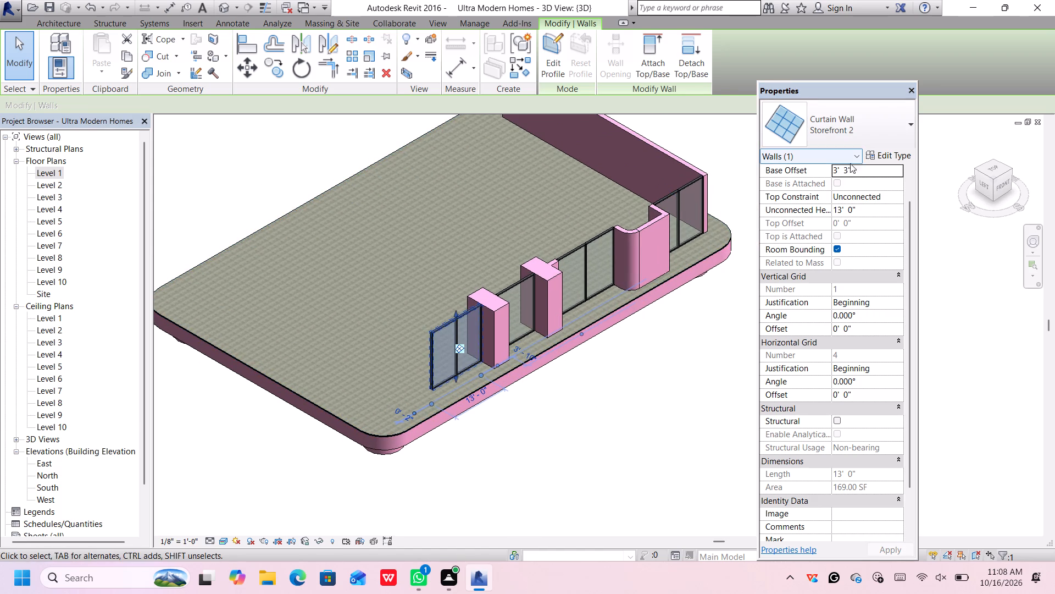
Set the vertical grid spacing of the Storefront 2 curtain wall type to 14'.
click(872, 152)
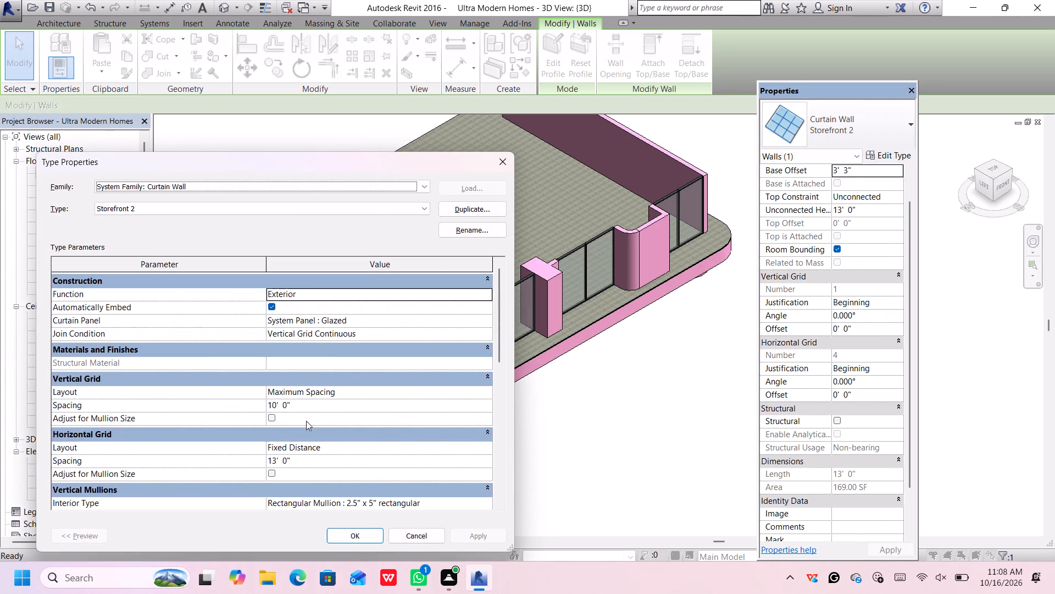
click(318, 400)
key(BackSpace)
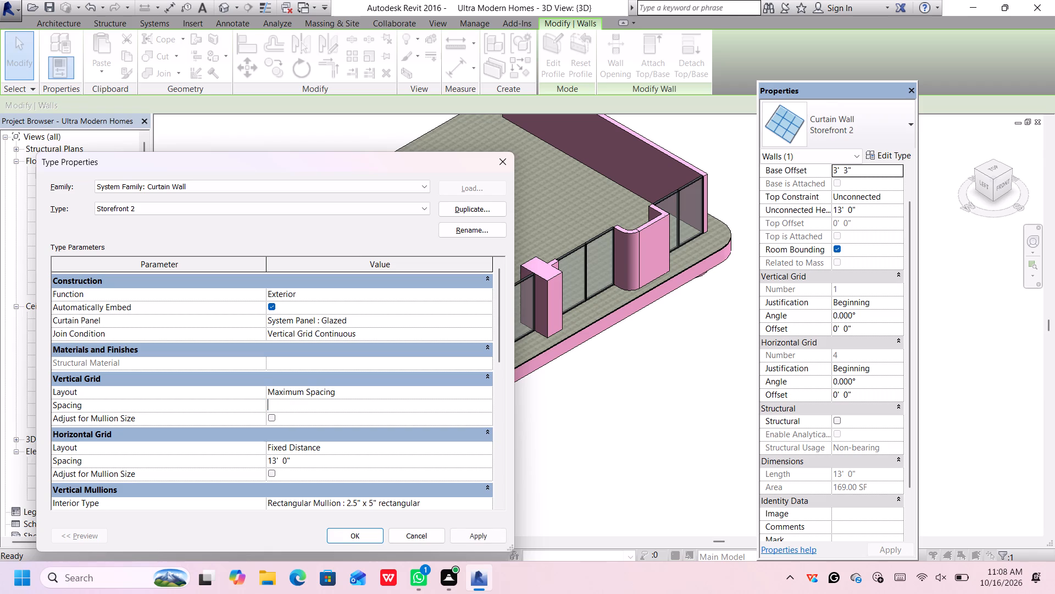
key(1)
text(4')
key(Return)
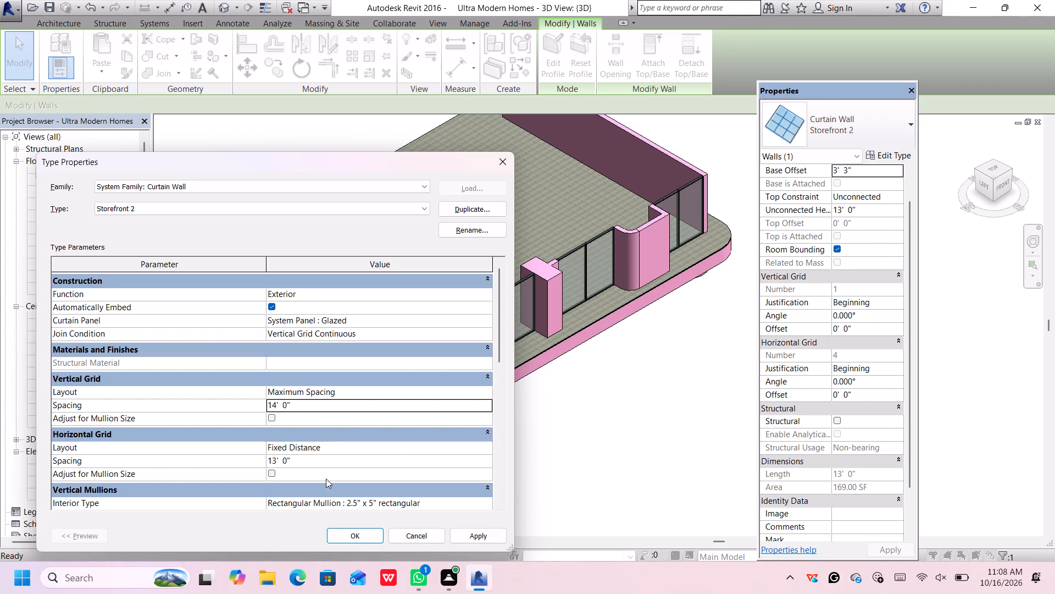
click(351, 540)
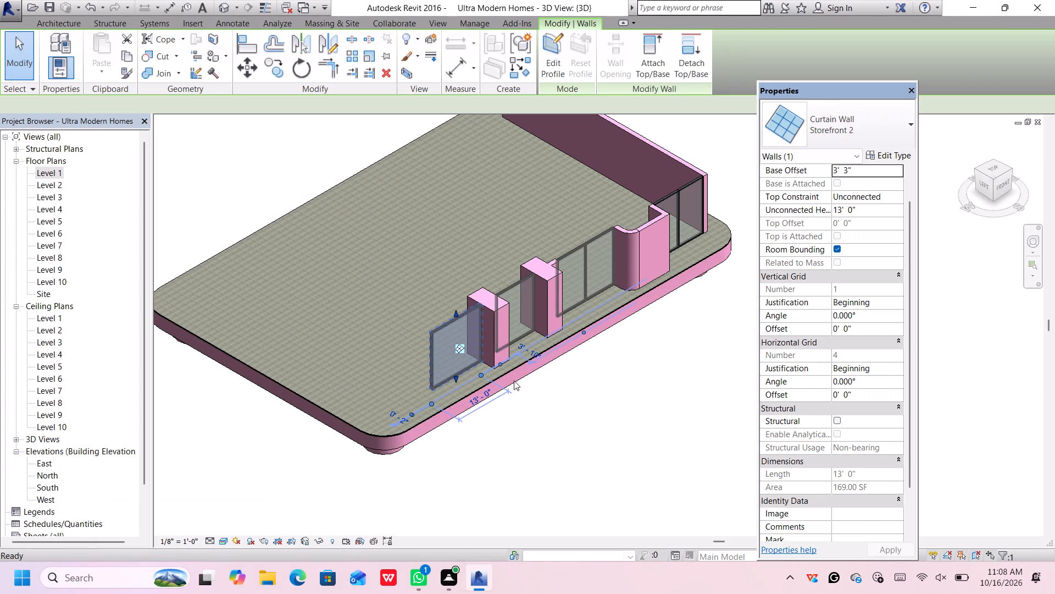
scroll(506, 417, down, 1)
scroll(509, 435, up, 1)
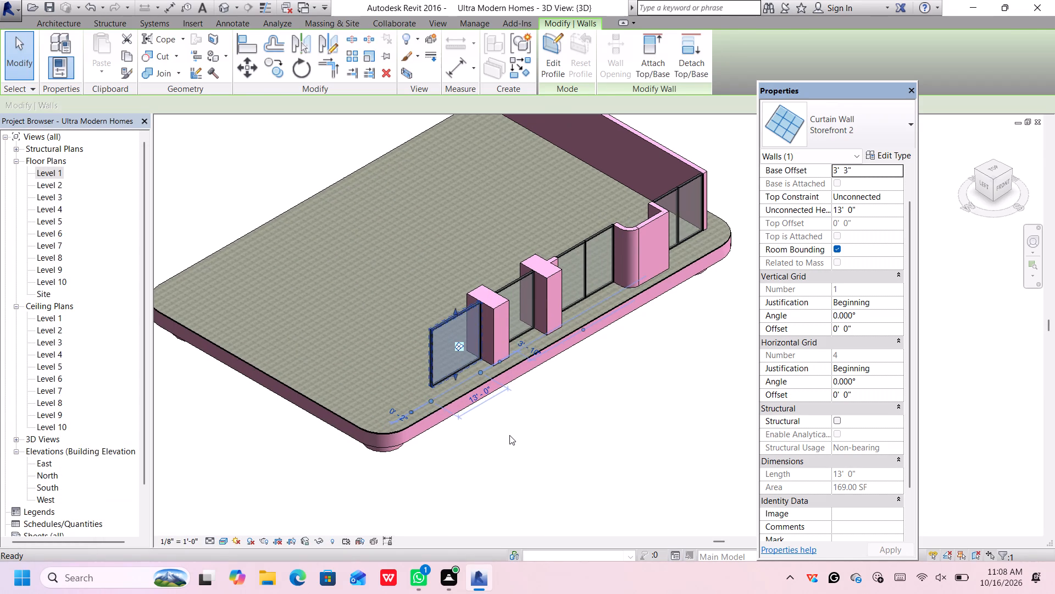
click(509, 435)
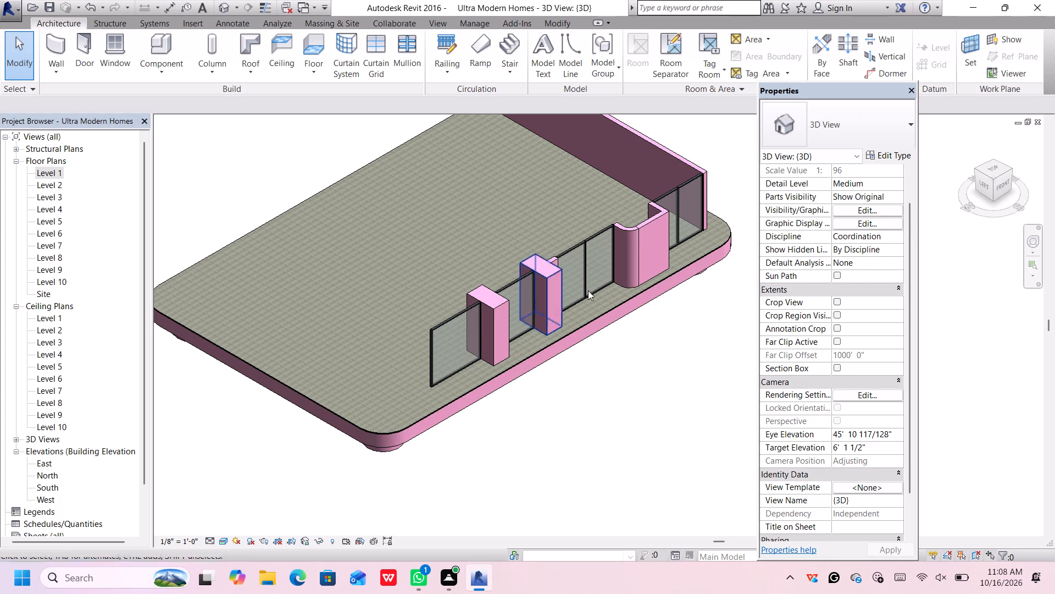
Examine the floor slab and facade wall layout from directly above.
scroll(681, 182, down, 3)
click(993, 168)
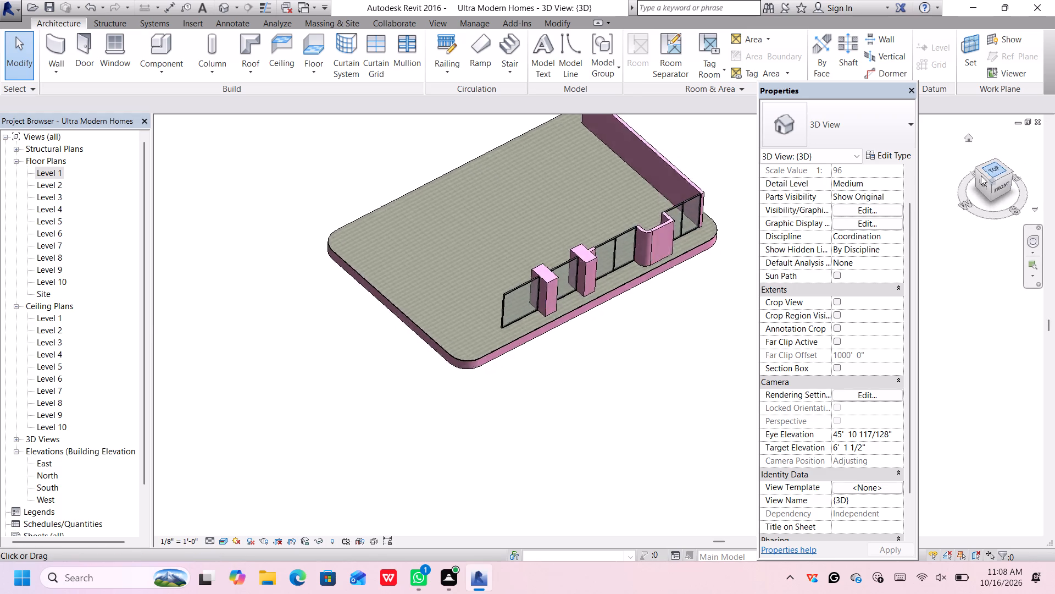
scroll(513, 399, down, 2)
scroll(570, 373, up, 2)
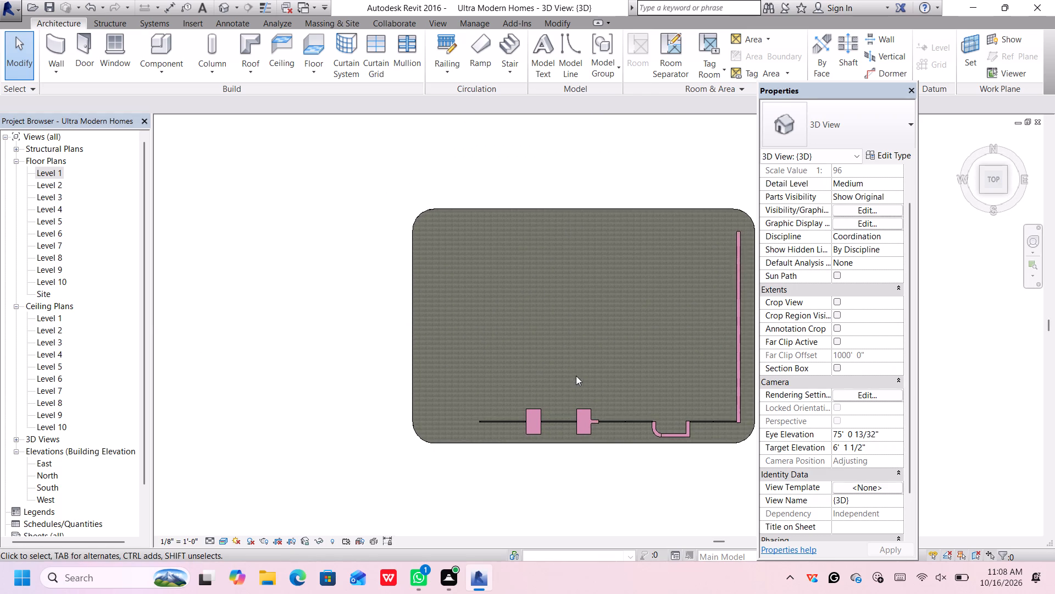
middle_drag(572, 373, 487, 329)
scroll(528, 323, up, 1)
scroll(590, 349, up, 2)
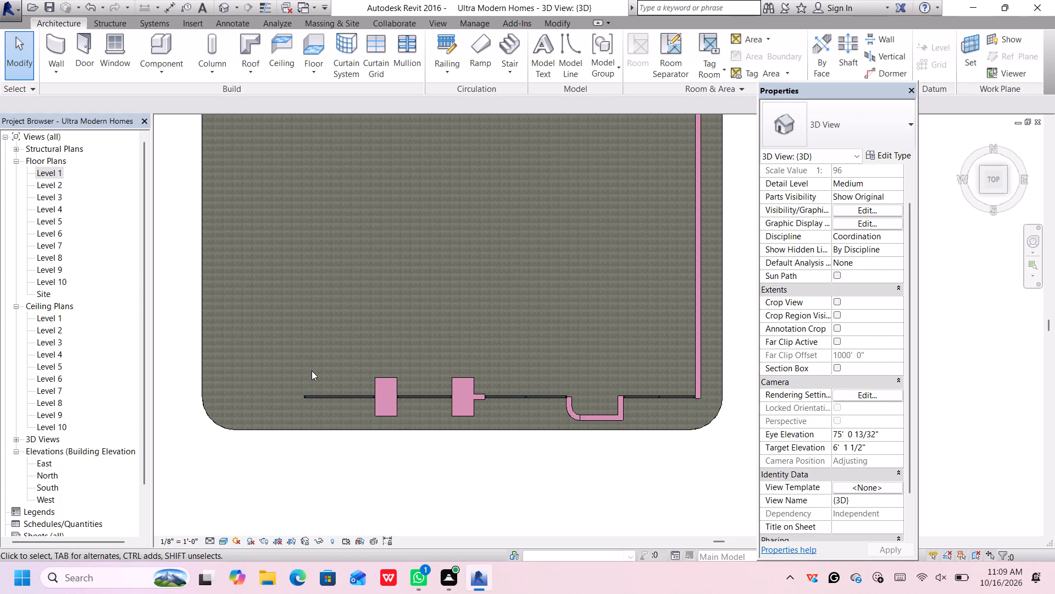
scroll(348, 318, down, 3)
middle_drag(406, 280, 399, 313)
scroll(399, 311, up, 2)
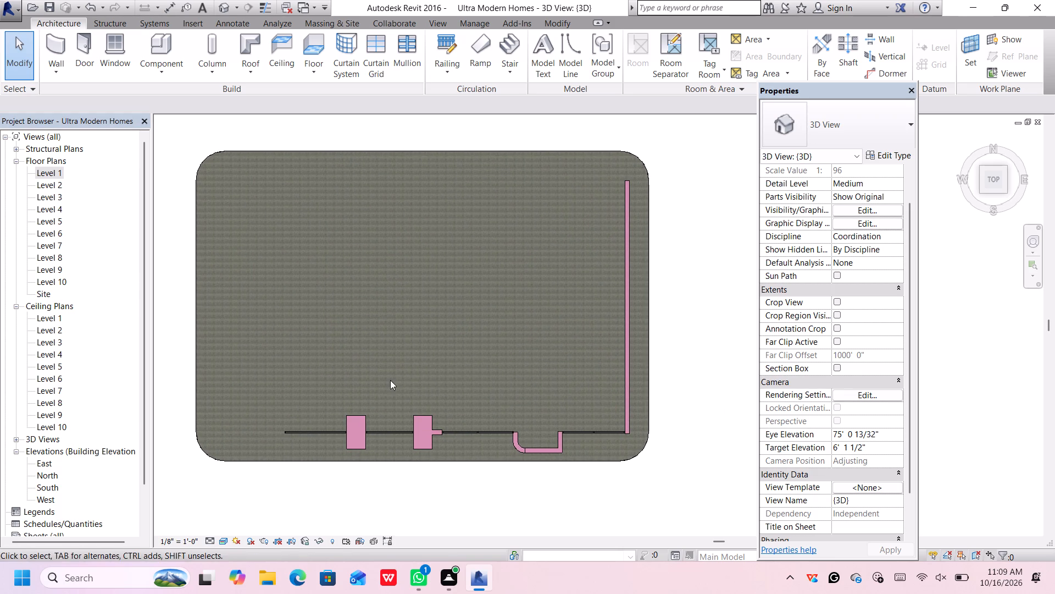
middle_drag(388, 384, 391, 354)
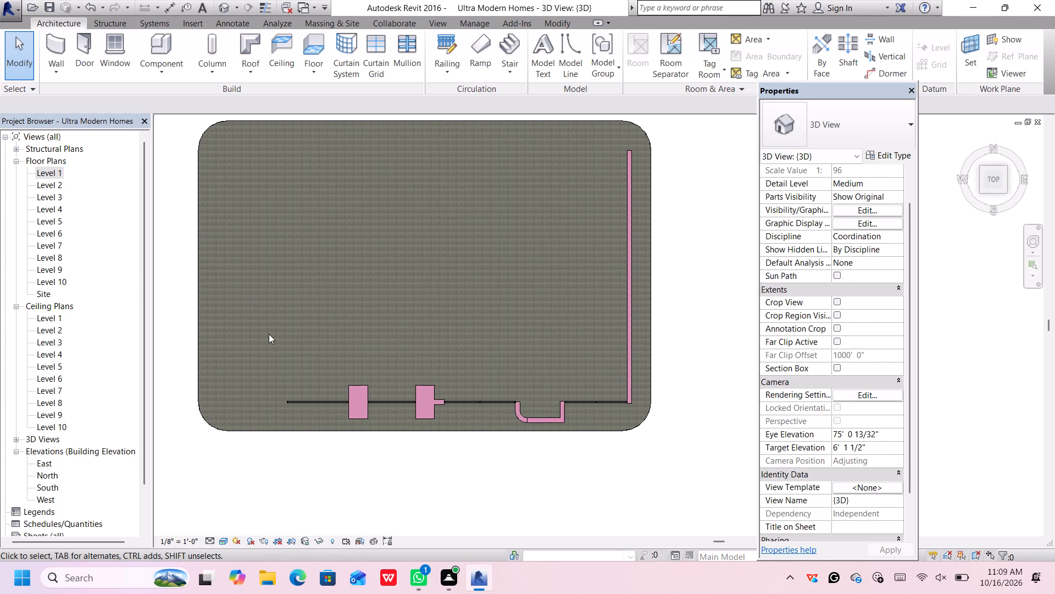
middle_drag(273, 335, 299, 369)
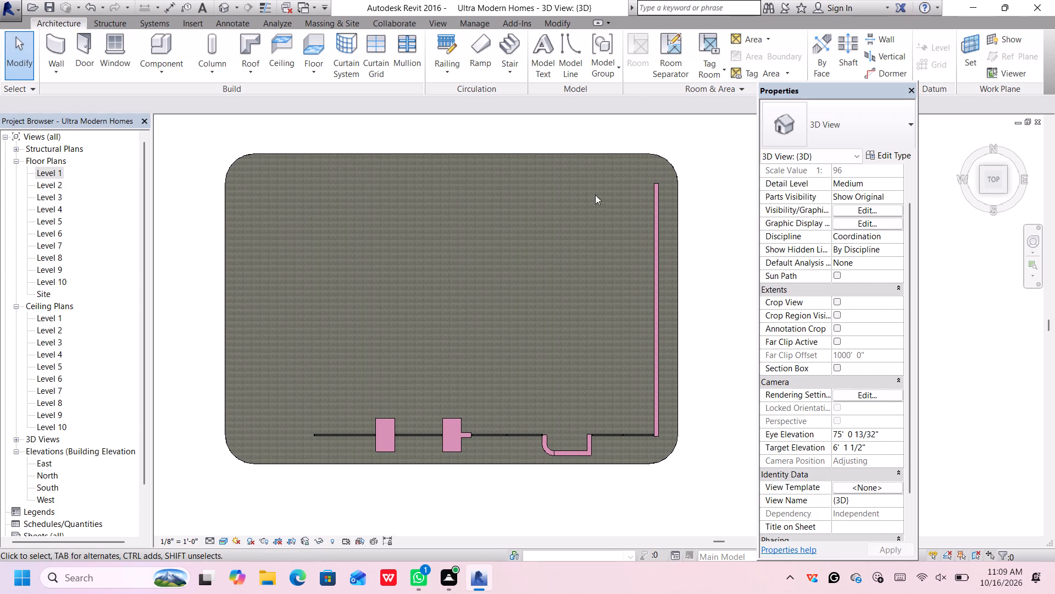
middle_drag(593, 195, 553, 172)
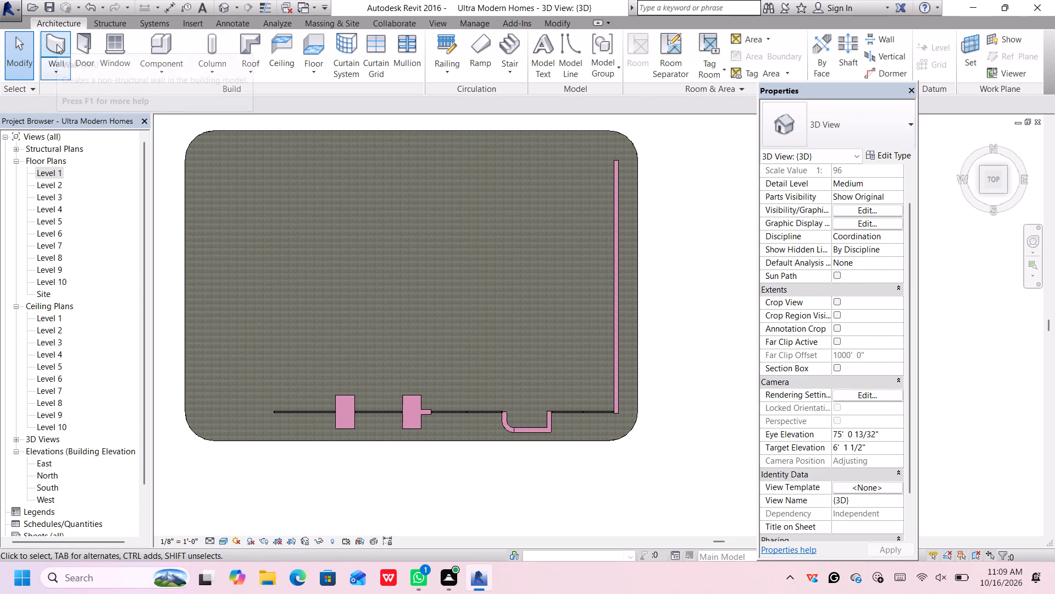
Draw a semicircular Storefront 2 curtain wall of 7' radius from the end panel's free west endpoint, its 14' chord at 130°.
click(58, 43)
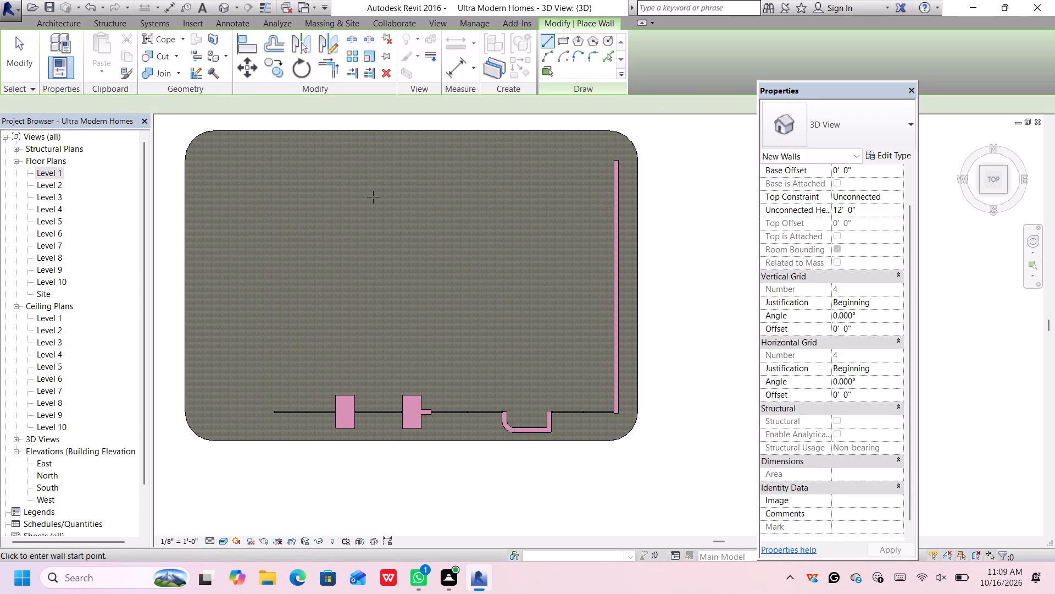
click(546, 58)
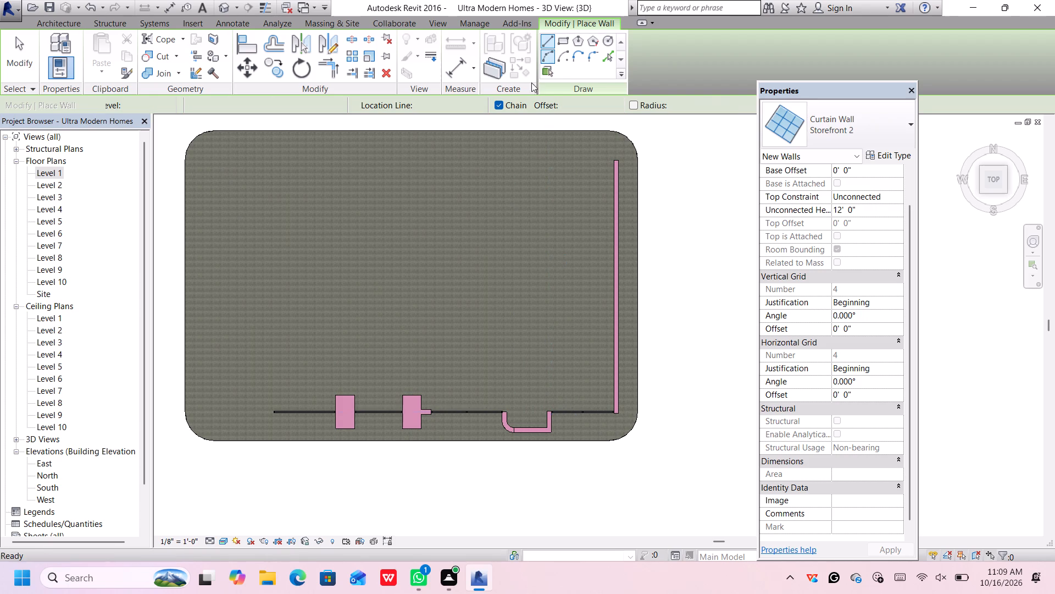
scroll(276, 403, up, 4)
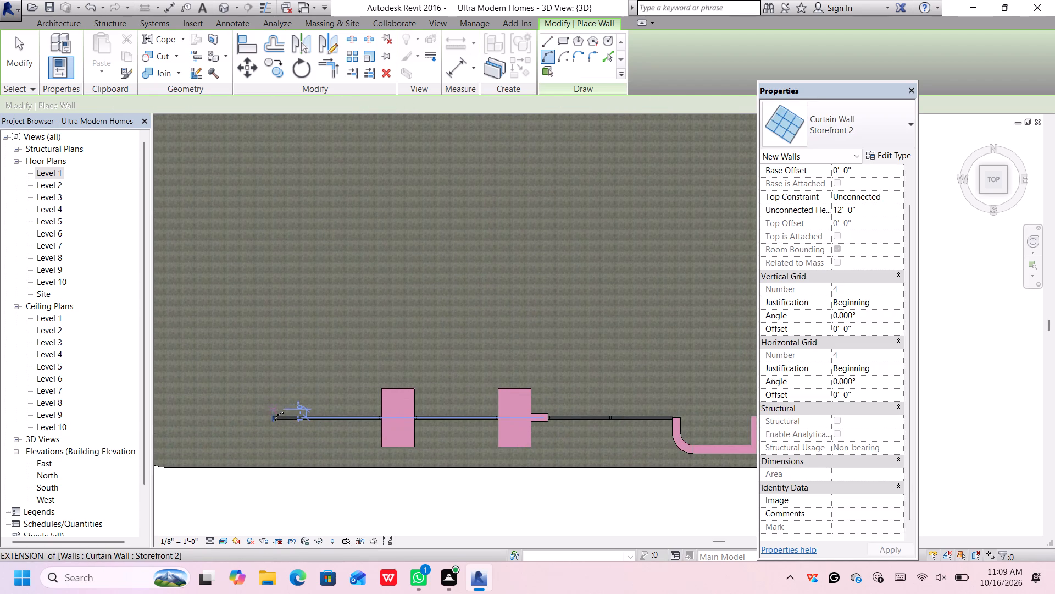
middle_drag(275, 409, 363, 435)
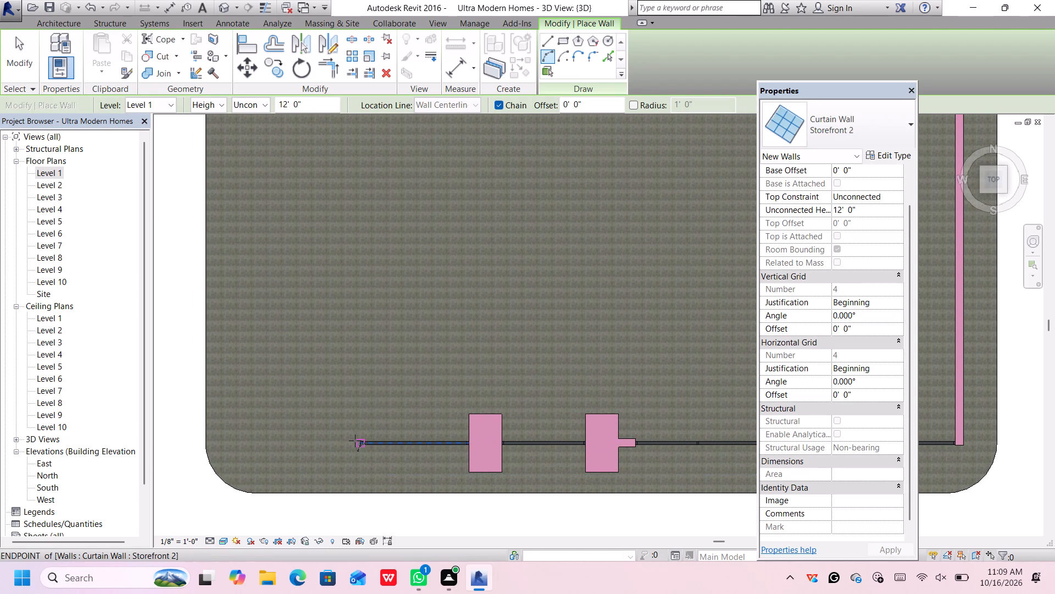
click(357, 441)
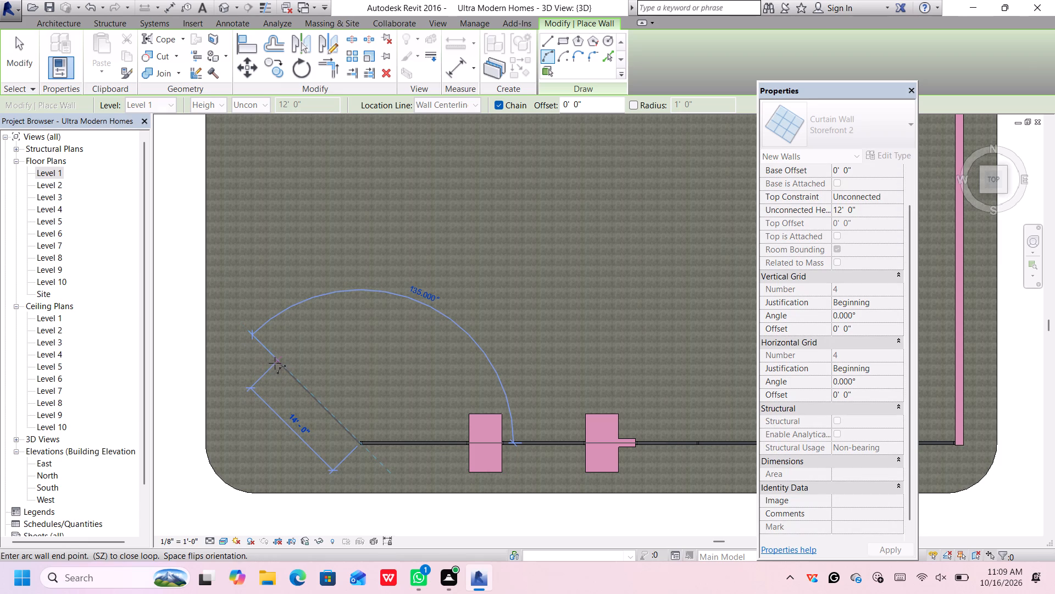
click(276, 361)
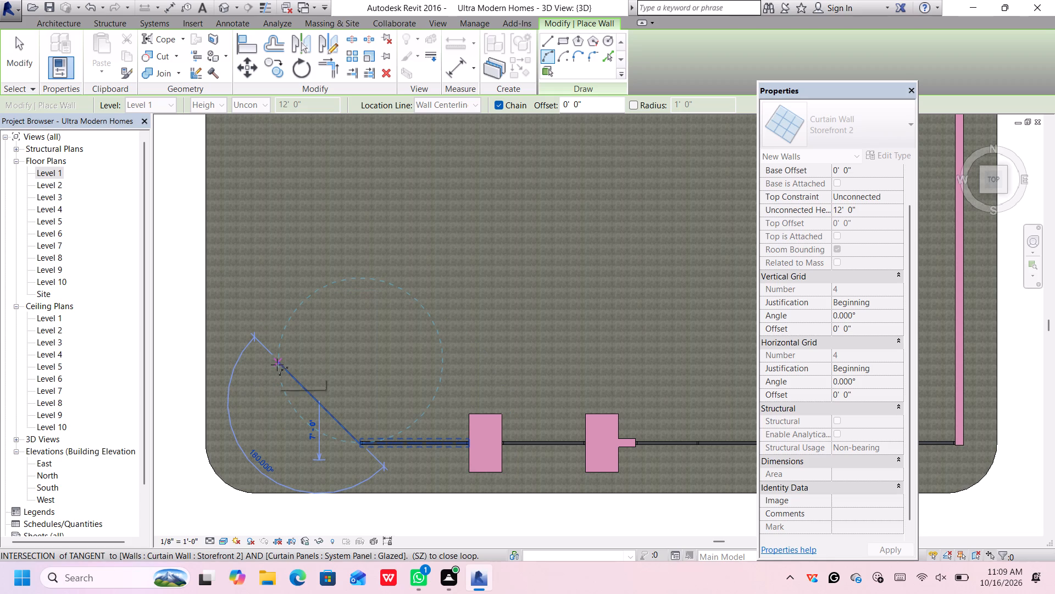
key(Escape)
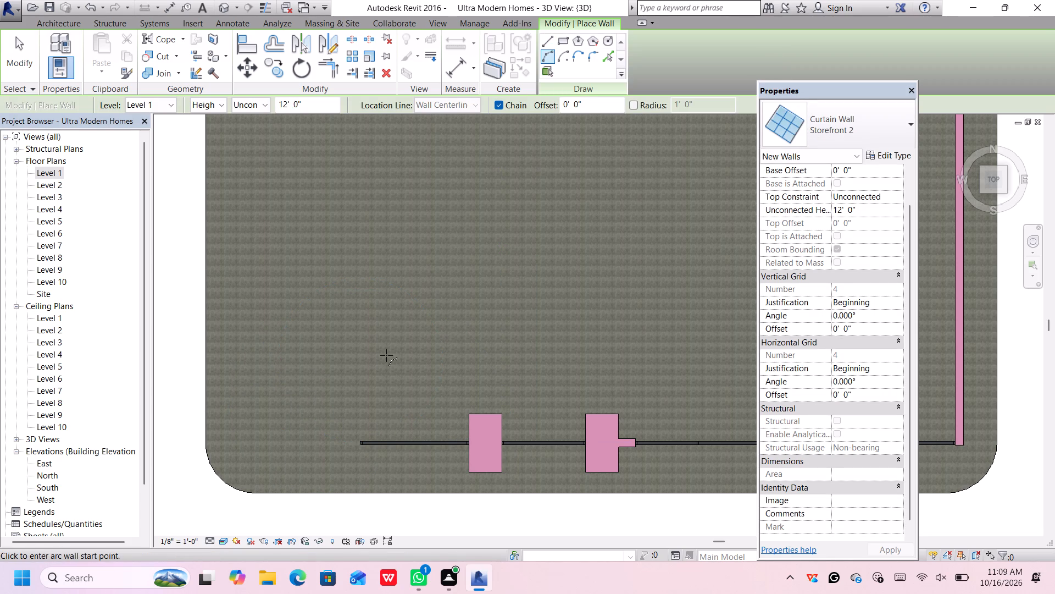
click(358, 442)
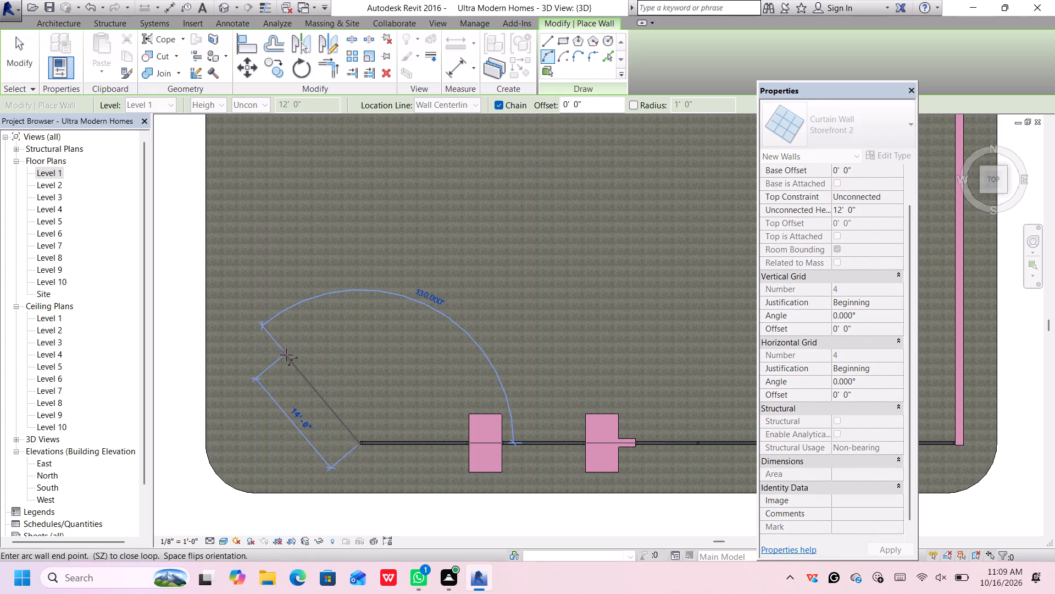
click(286, 354)
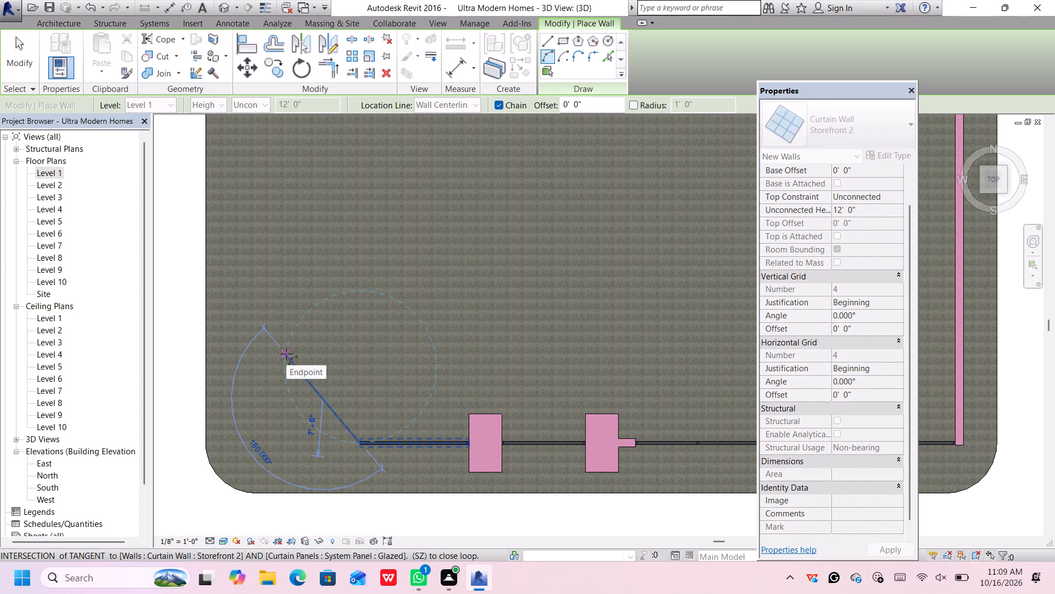
click(285, 354)
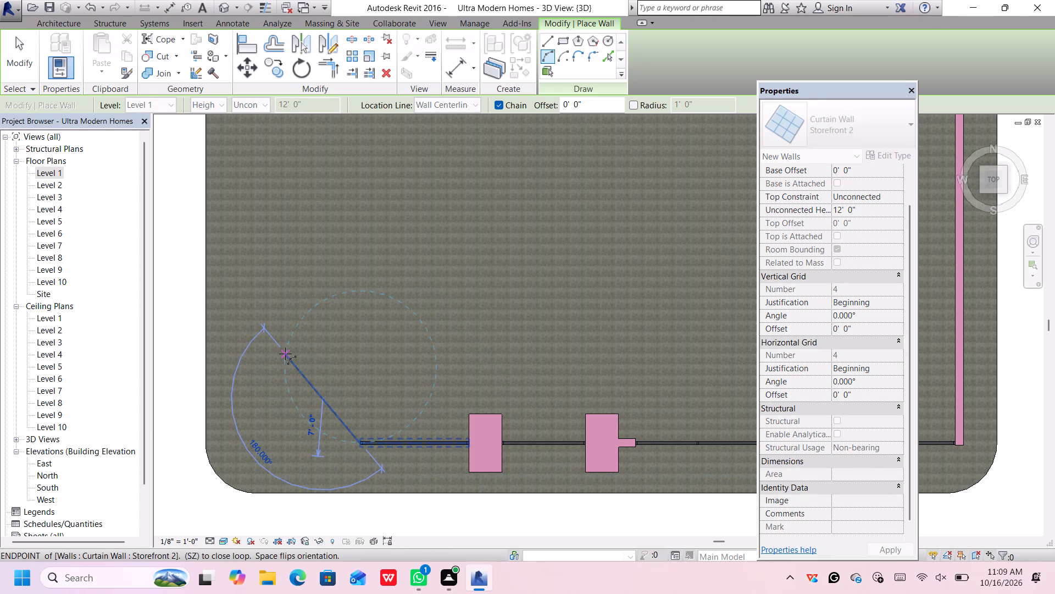
key(Escape)
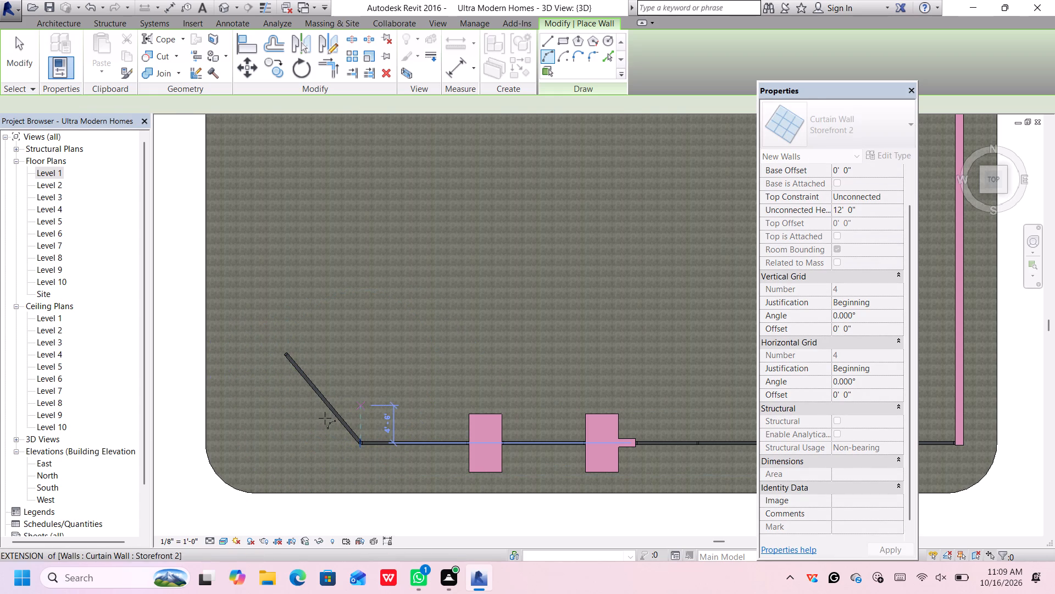
key(Escape)
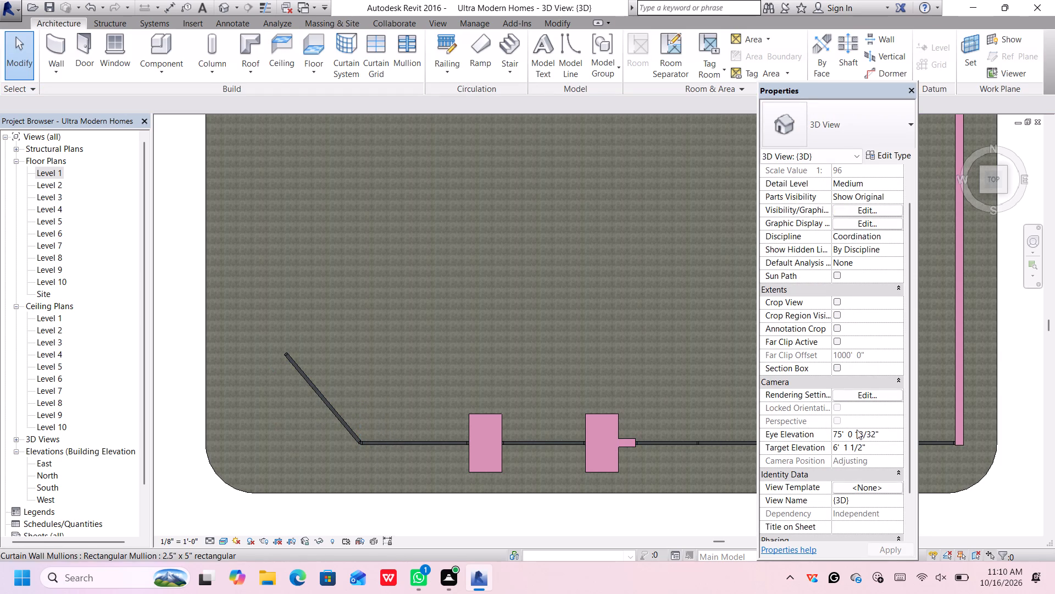
Set the base offset of the semicircular Storefront 2 curtain wall at the west corner to 3' 3".
click(983, 193)
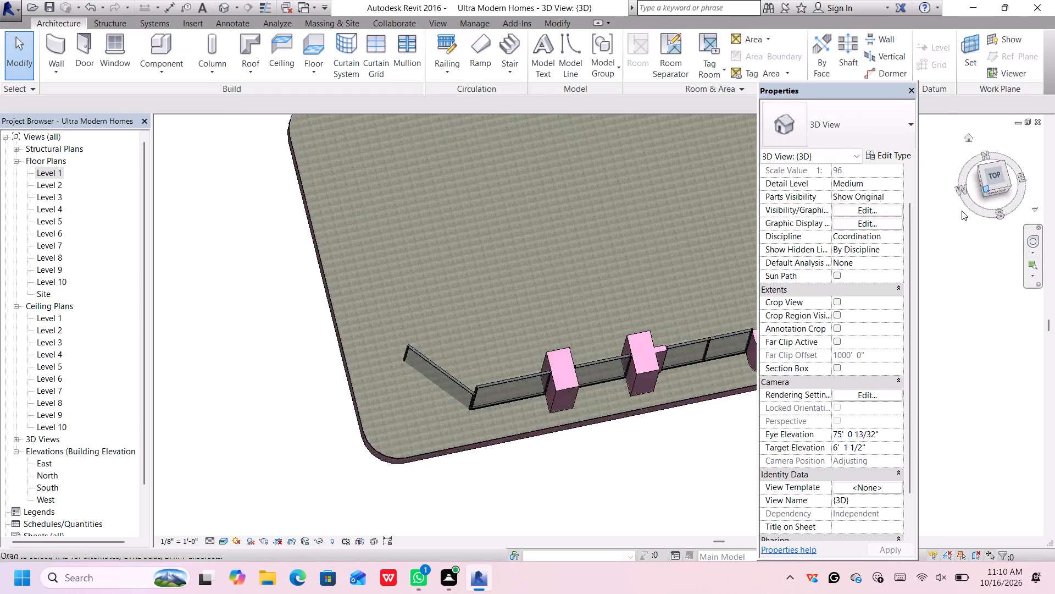
middle_drag(636, 493, 604, 458)
scroll(578, 372, up, 2)
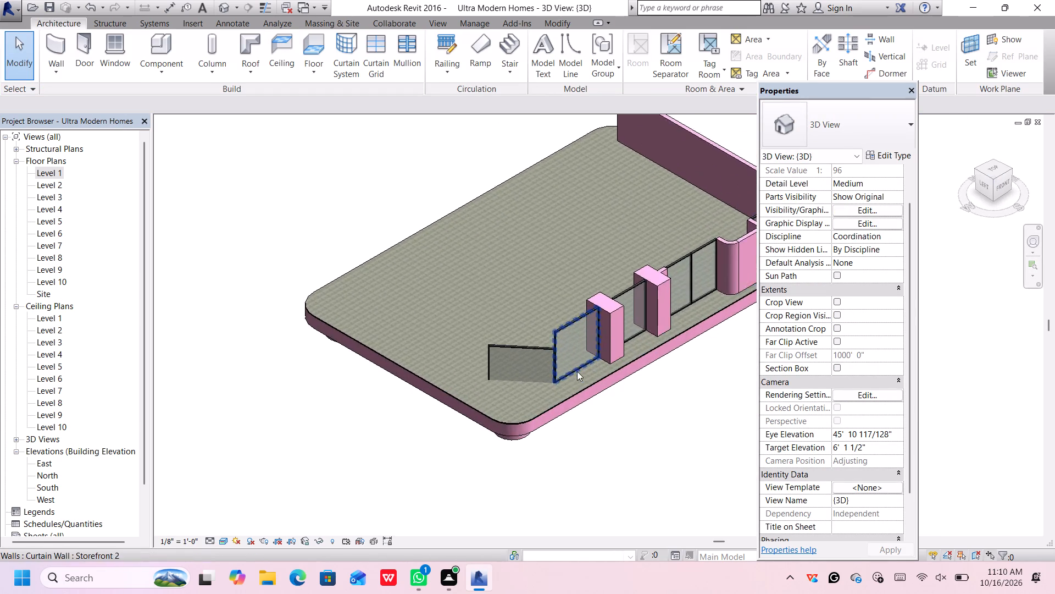
scroll(577, 371, up, 2)
scroll(517, 335, up, 2)
click(519, 339)
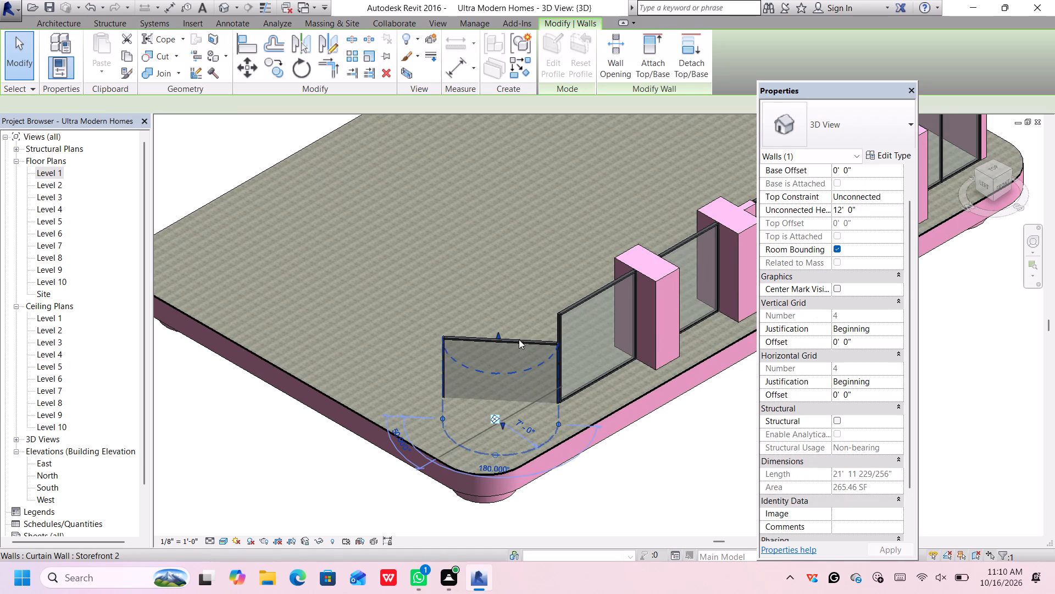
click(865, 172)
key(BackSpace)
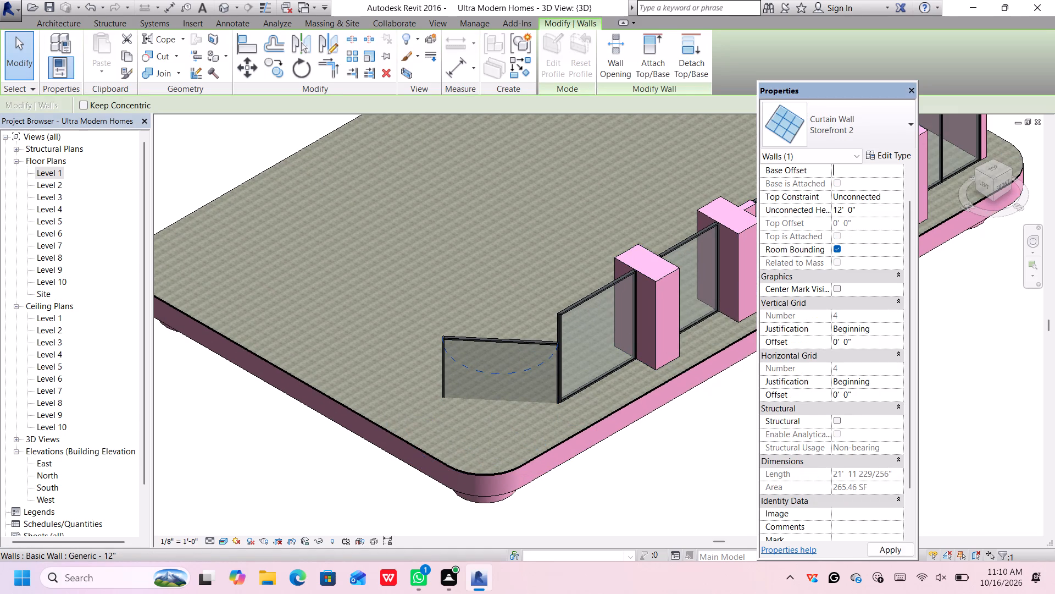
text(3'3)
key(shift+quotedbl)
key(Return)
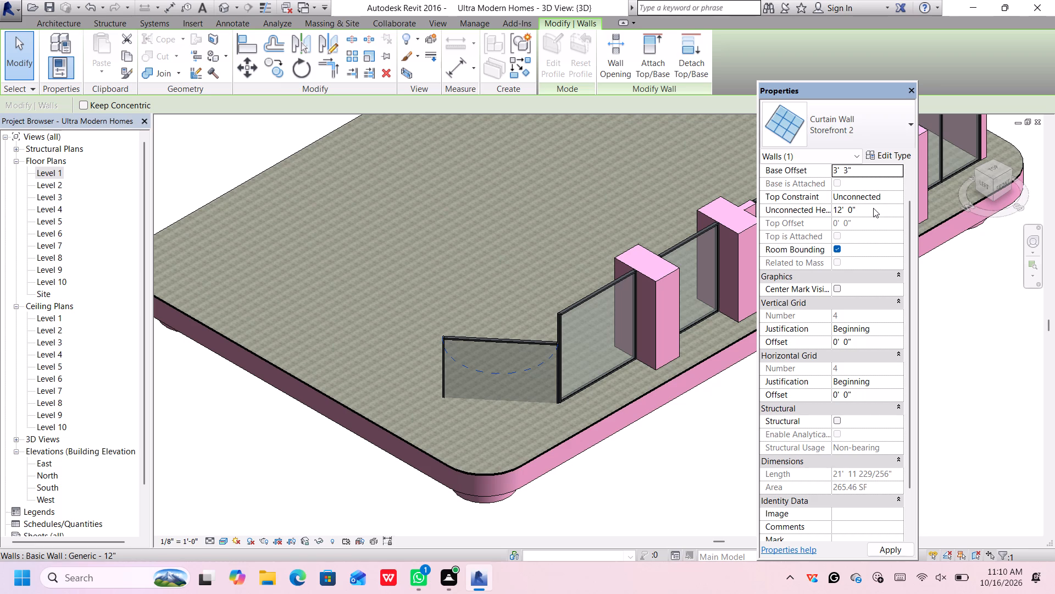
key(Return)
Set the semicircular curtain wall's unconnected height to 13'.
click(875, 206)
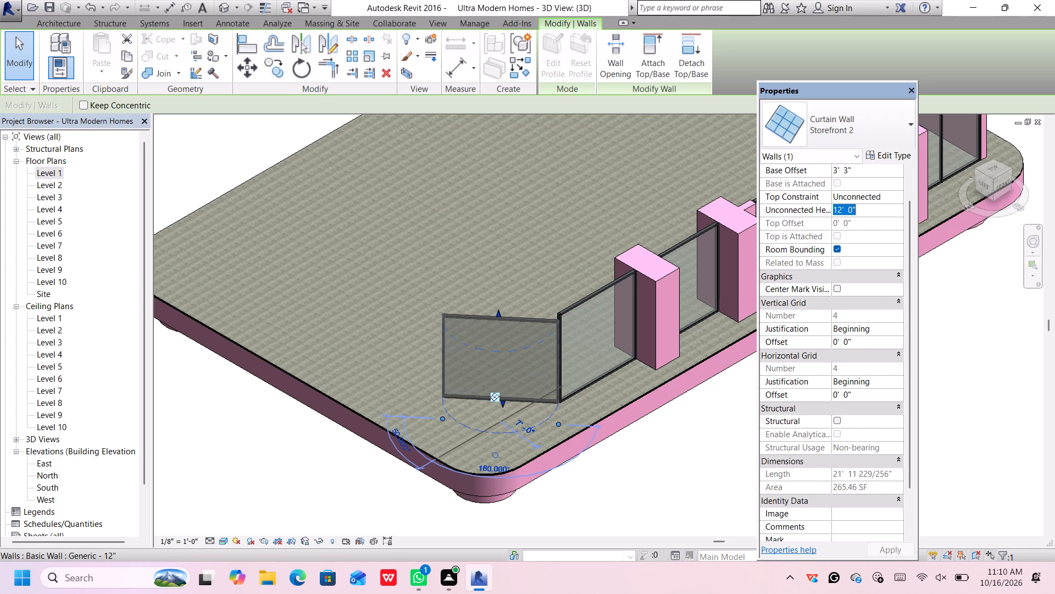
key(BackSpace)
key(1)
key(3)
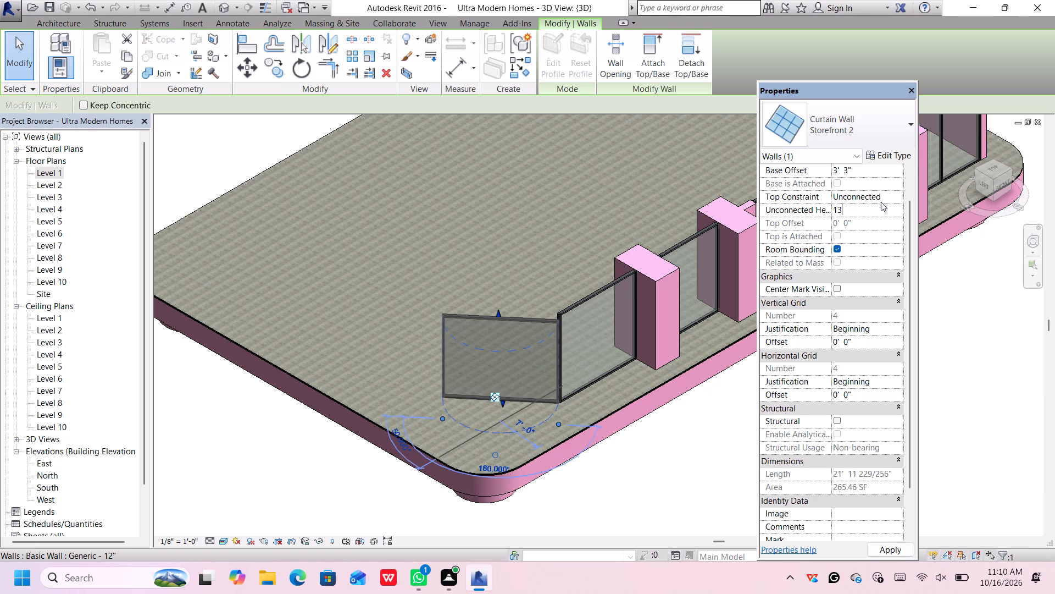
key(apostrophe)
key(Return)
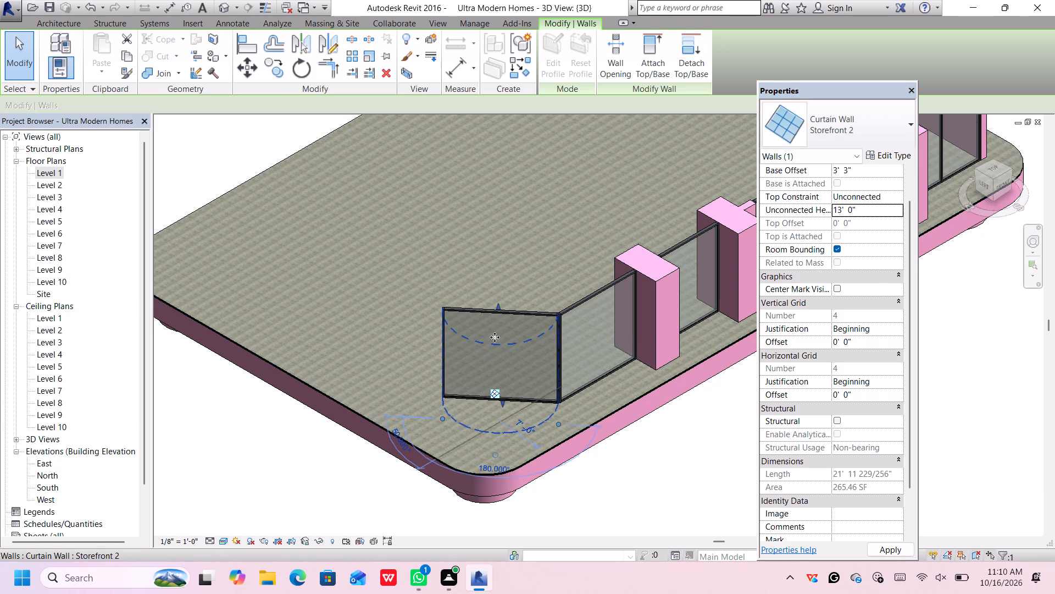
Add two vertical curtain grid lines to the semicircular wall, 60° from the straight panel joint and another 40° further along the arc.
scroll(497, 335, down, 1)
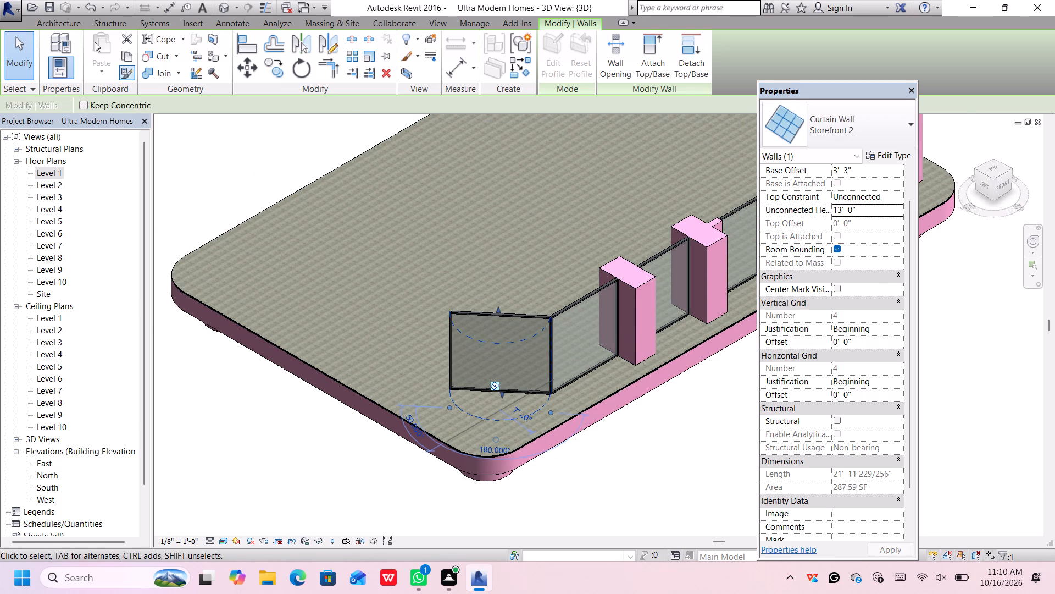
click(75, 24)
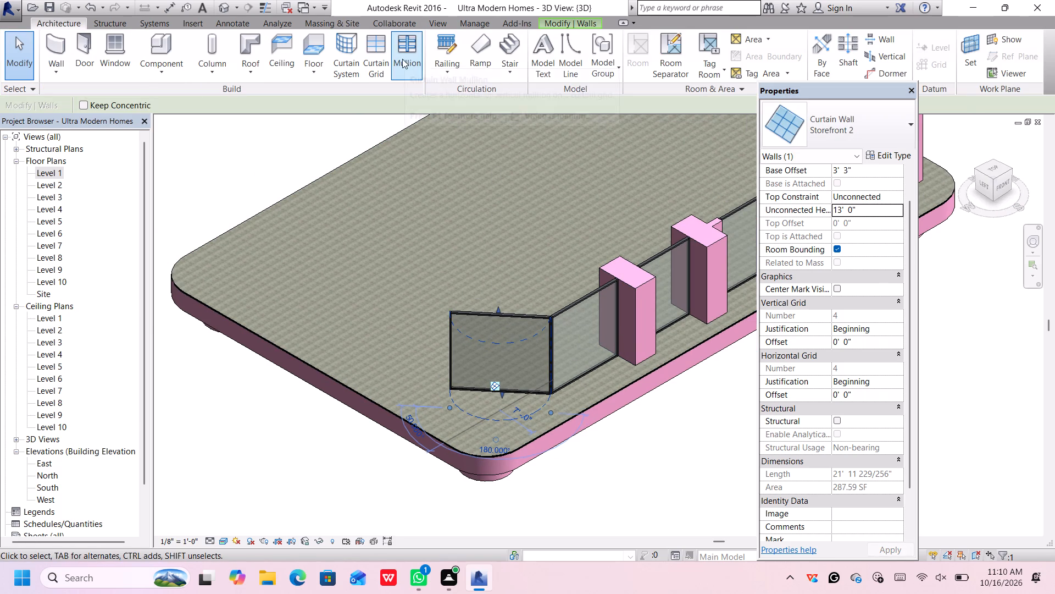
click(381, 47)
scroll(522, 316, up, 3)
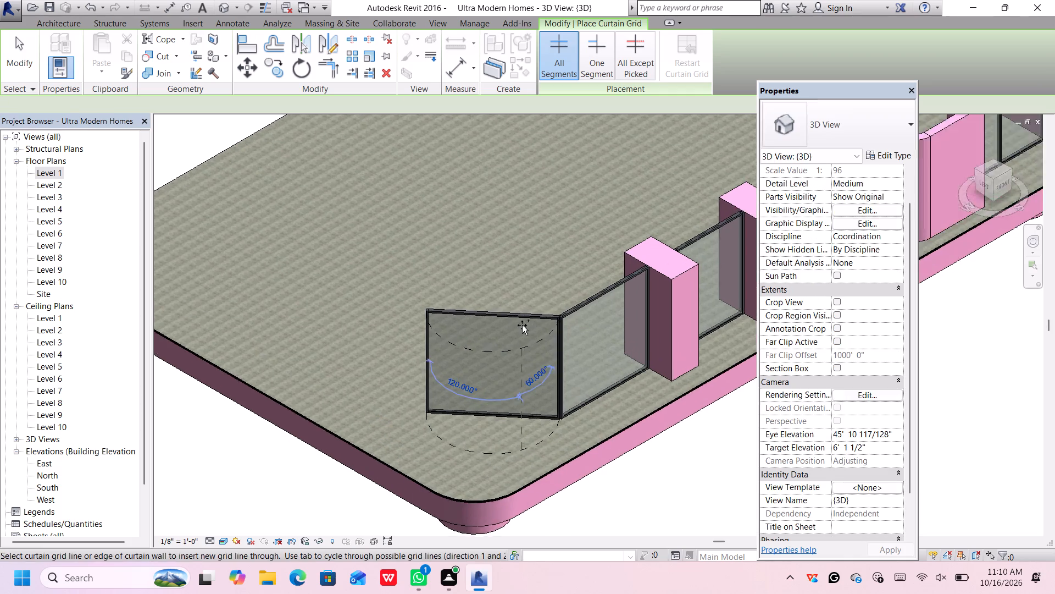
scroll(522, 325, up, 2)
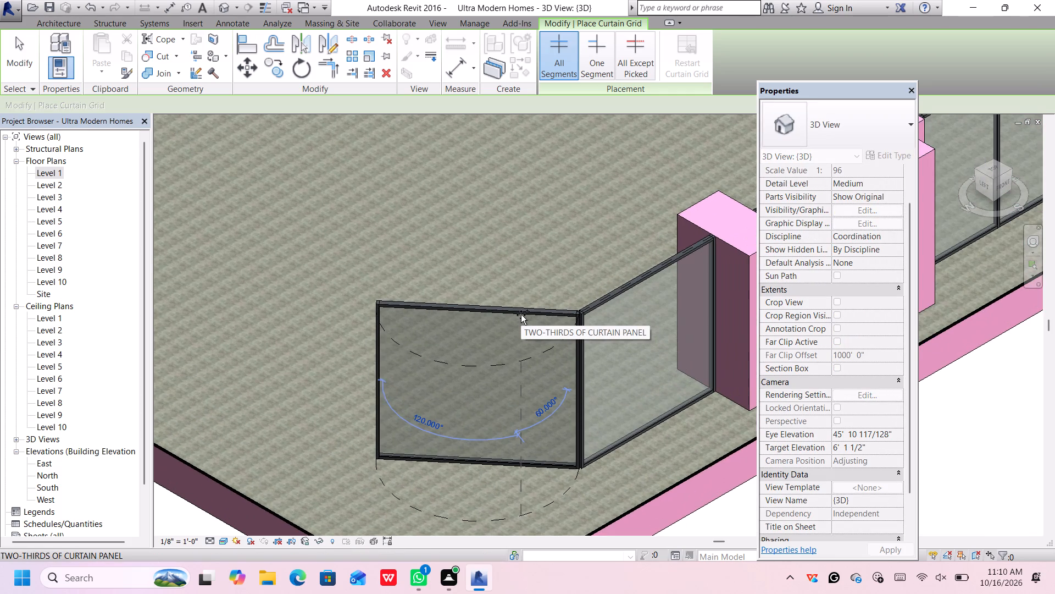
click(522, 315)
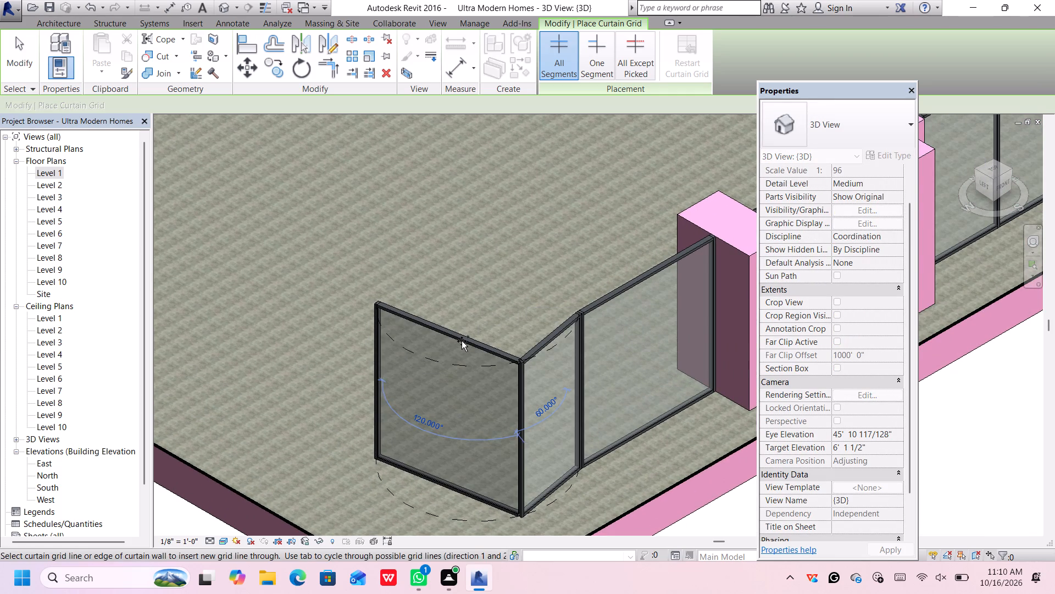
click(459, 341)
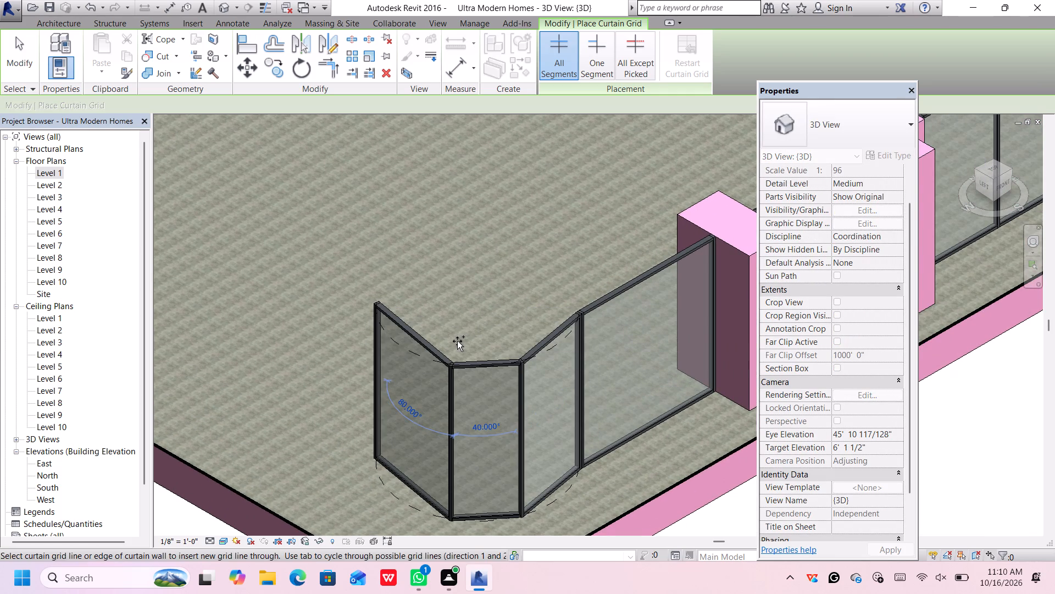
scroll(459, 337, down, 2)
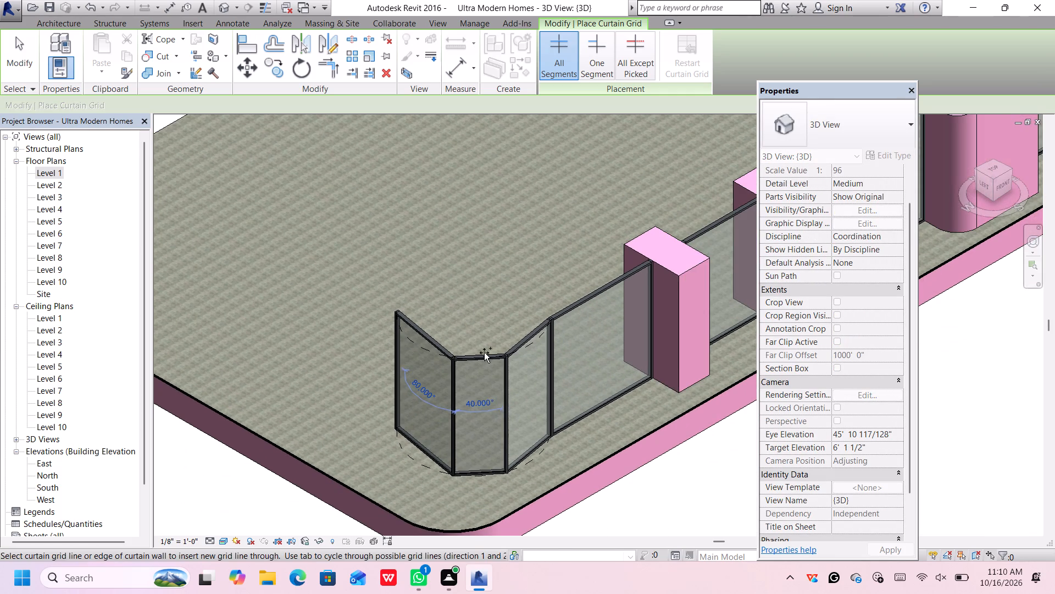
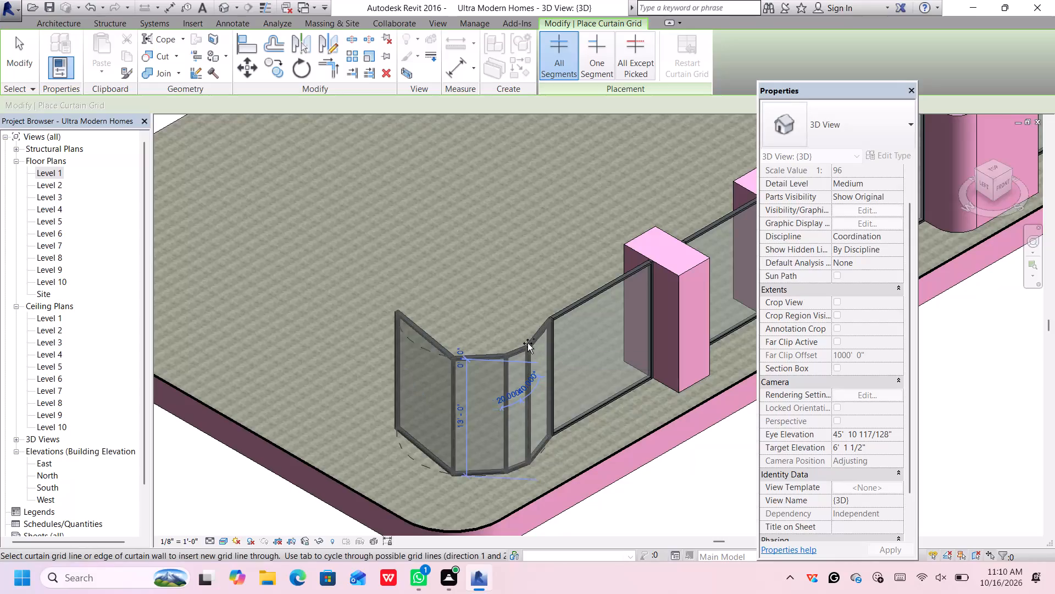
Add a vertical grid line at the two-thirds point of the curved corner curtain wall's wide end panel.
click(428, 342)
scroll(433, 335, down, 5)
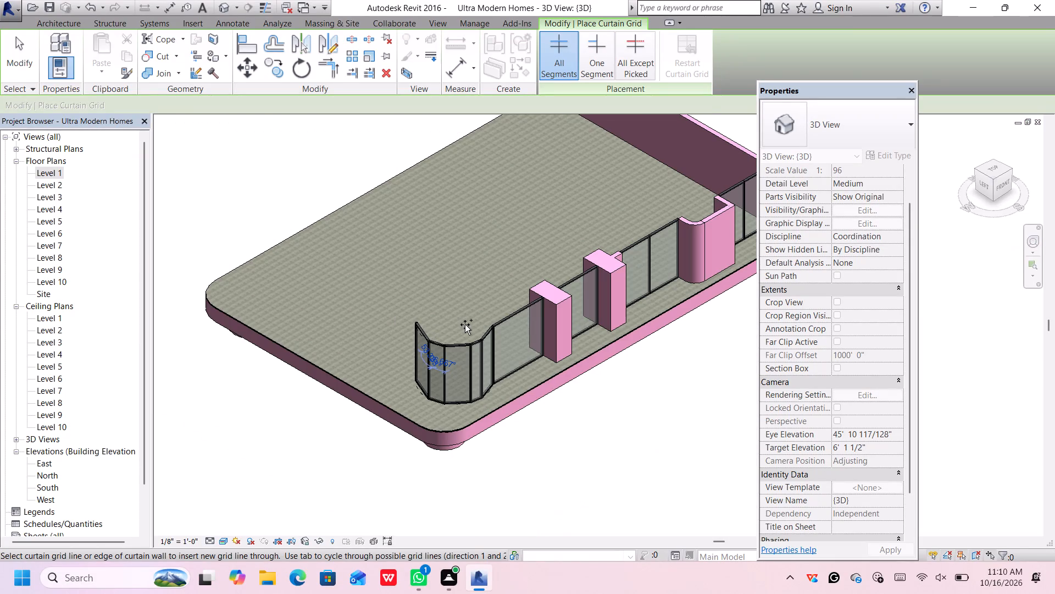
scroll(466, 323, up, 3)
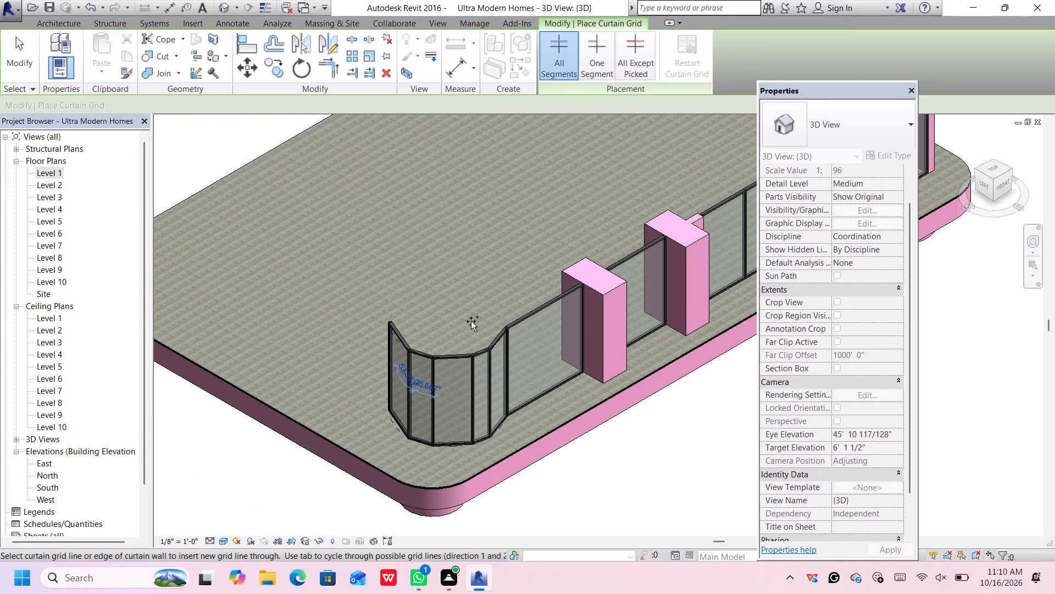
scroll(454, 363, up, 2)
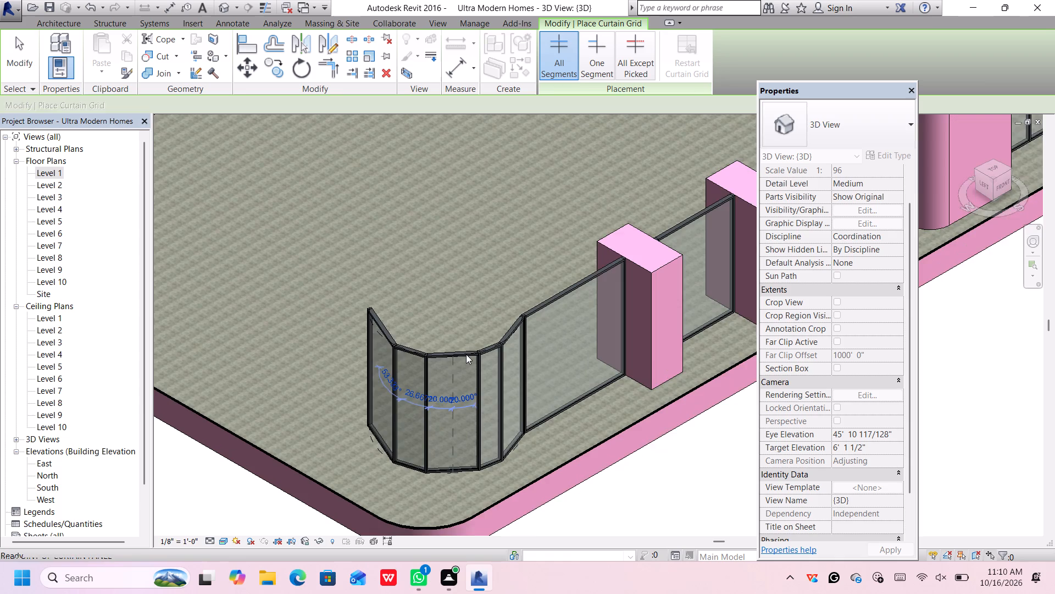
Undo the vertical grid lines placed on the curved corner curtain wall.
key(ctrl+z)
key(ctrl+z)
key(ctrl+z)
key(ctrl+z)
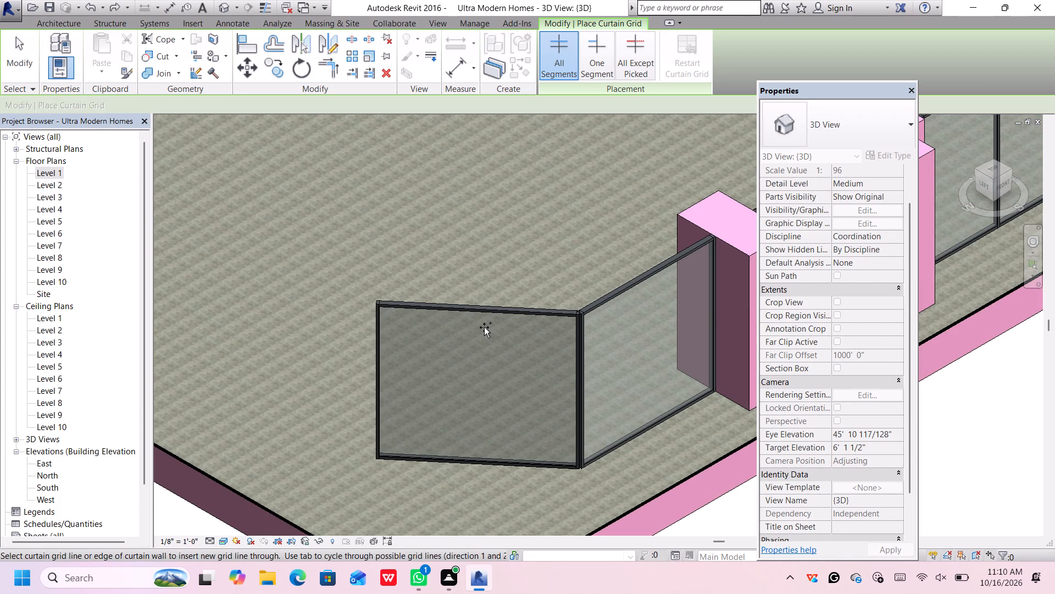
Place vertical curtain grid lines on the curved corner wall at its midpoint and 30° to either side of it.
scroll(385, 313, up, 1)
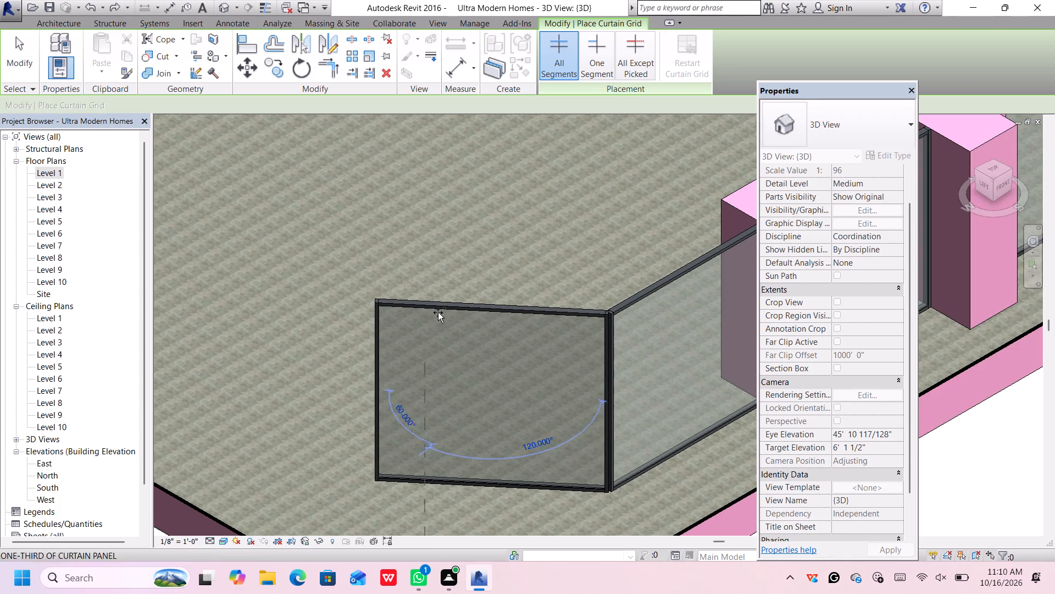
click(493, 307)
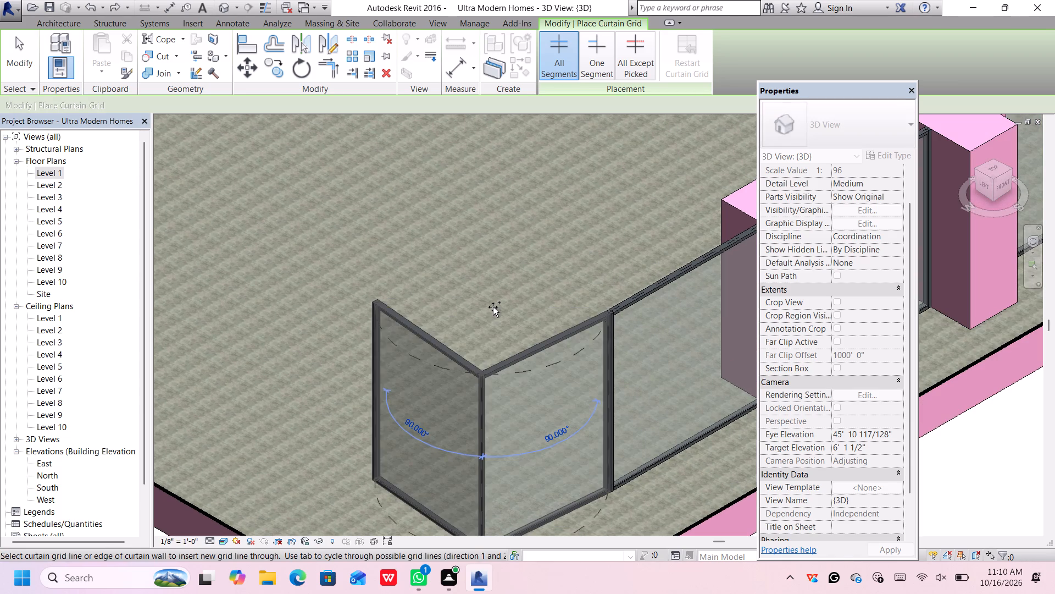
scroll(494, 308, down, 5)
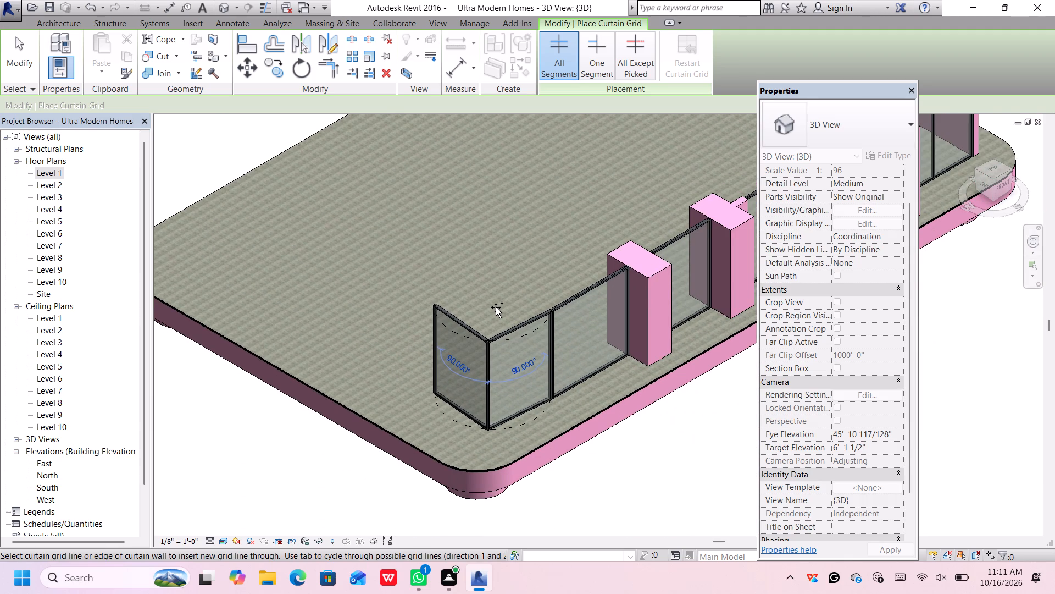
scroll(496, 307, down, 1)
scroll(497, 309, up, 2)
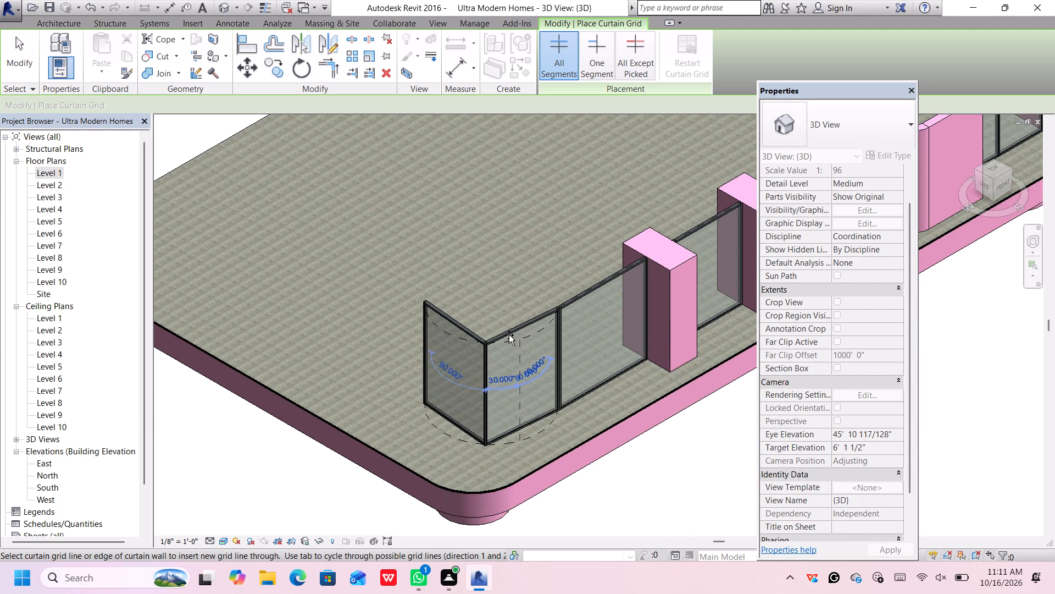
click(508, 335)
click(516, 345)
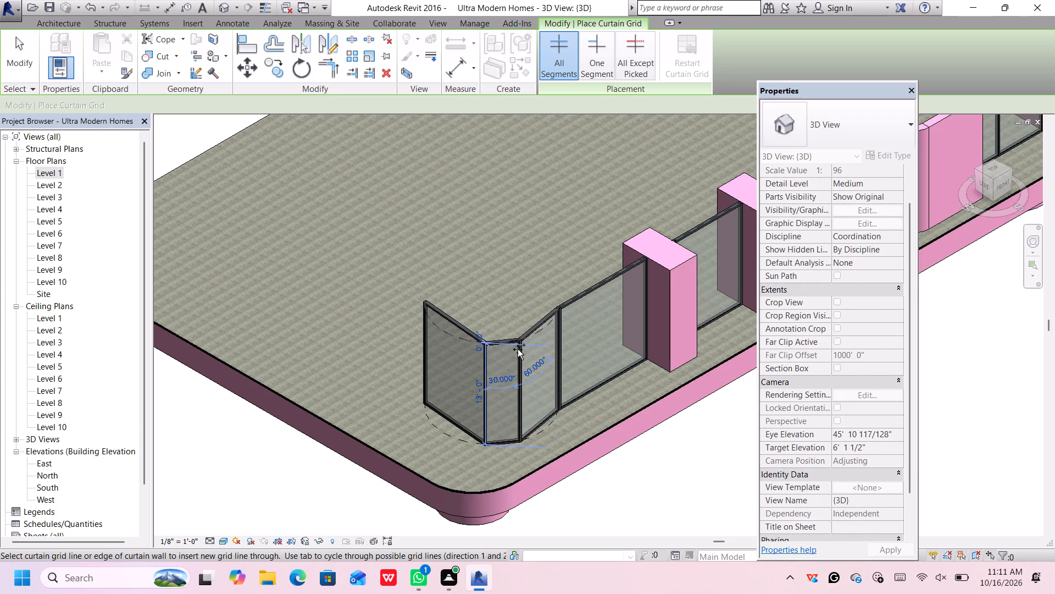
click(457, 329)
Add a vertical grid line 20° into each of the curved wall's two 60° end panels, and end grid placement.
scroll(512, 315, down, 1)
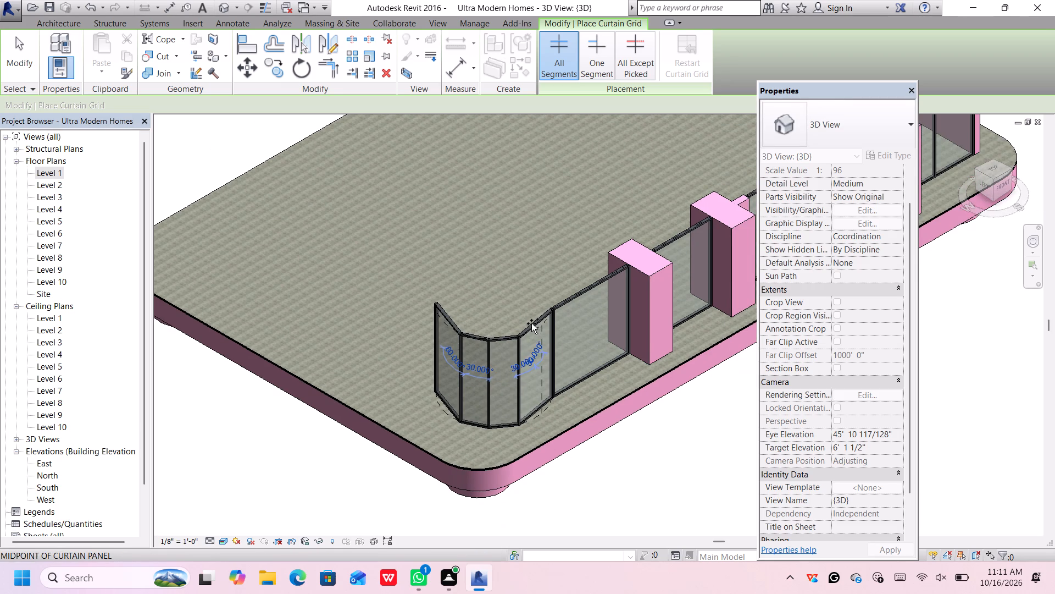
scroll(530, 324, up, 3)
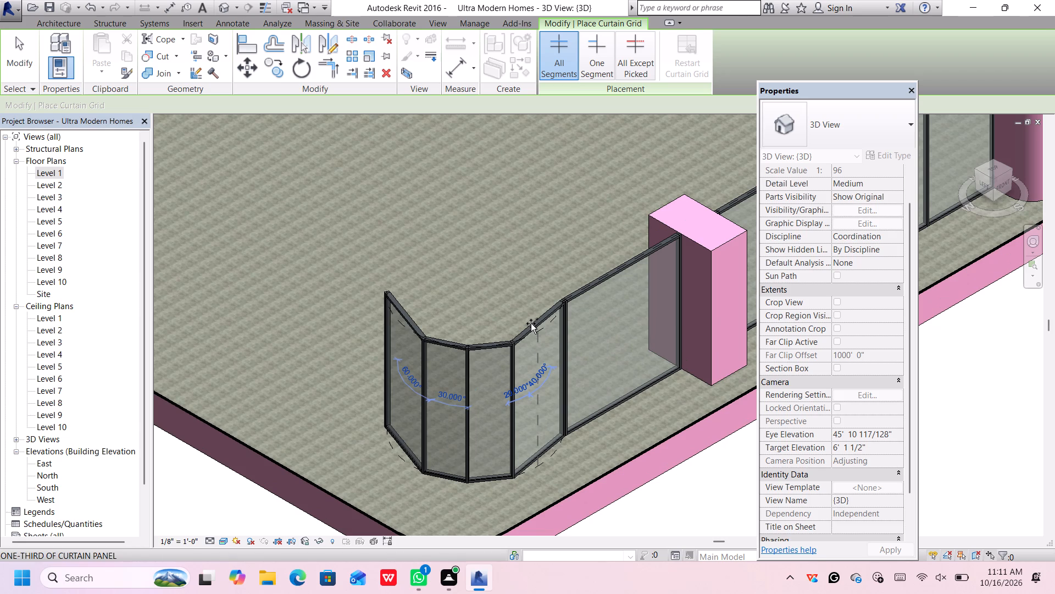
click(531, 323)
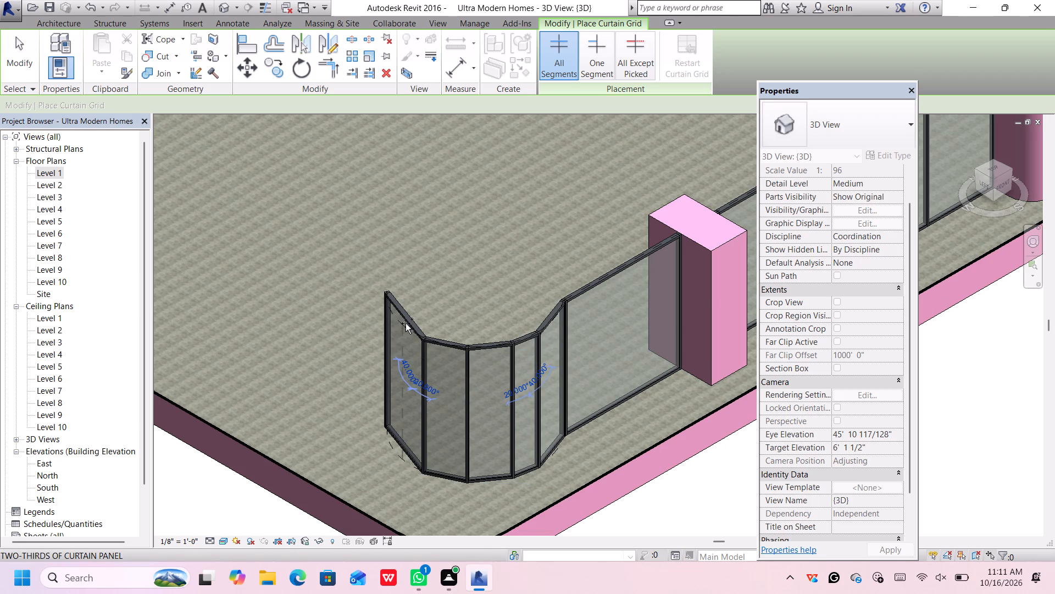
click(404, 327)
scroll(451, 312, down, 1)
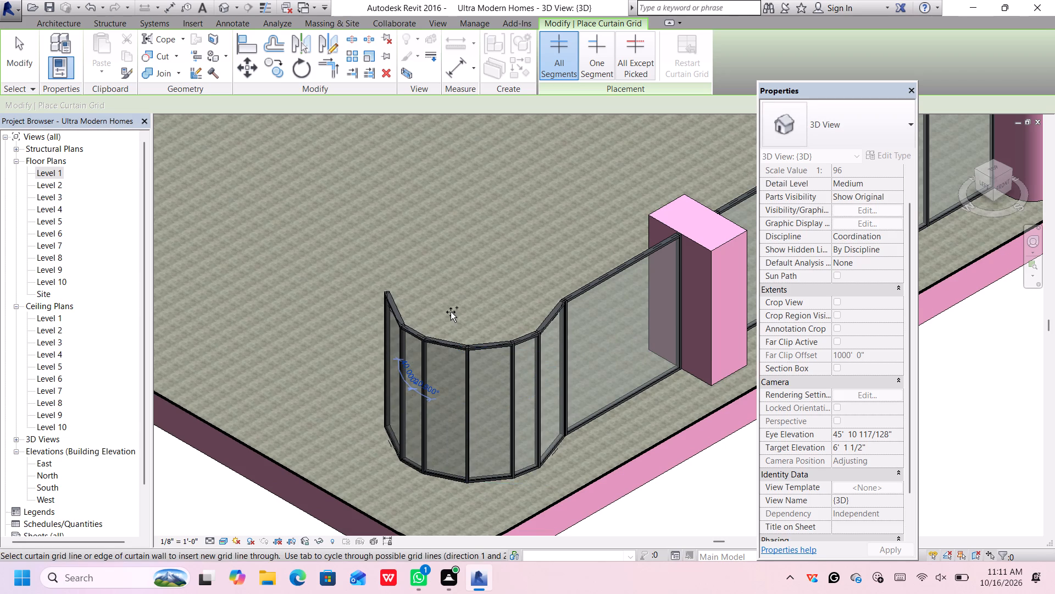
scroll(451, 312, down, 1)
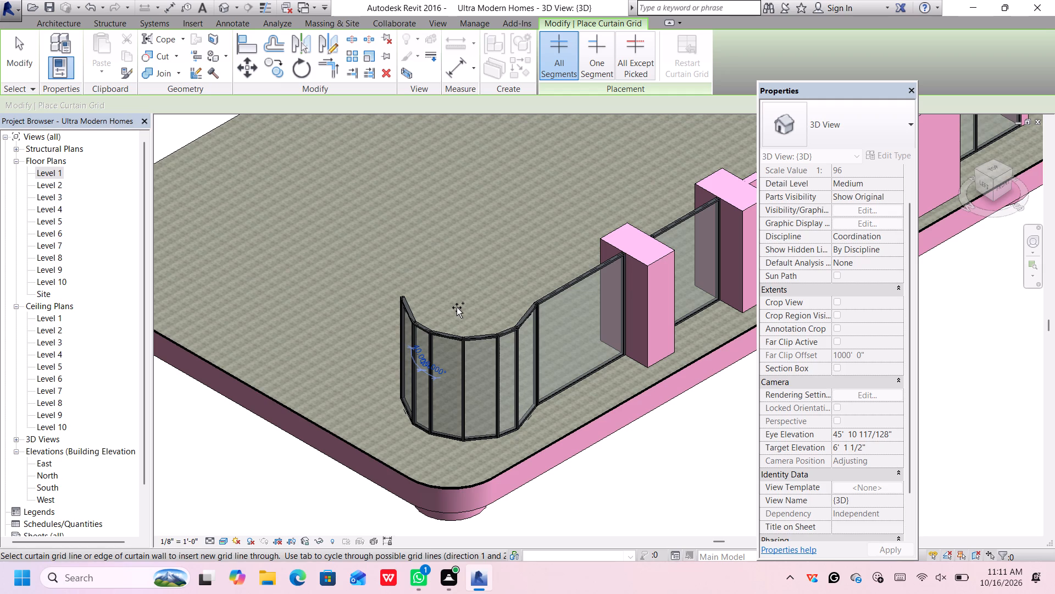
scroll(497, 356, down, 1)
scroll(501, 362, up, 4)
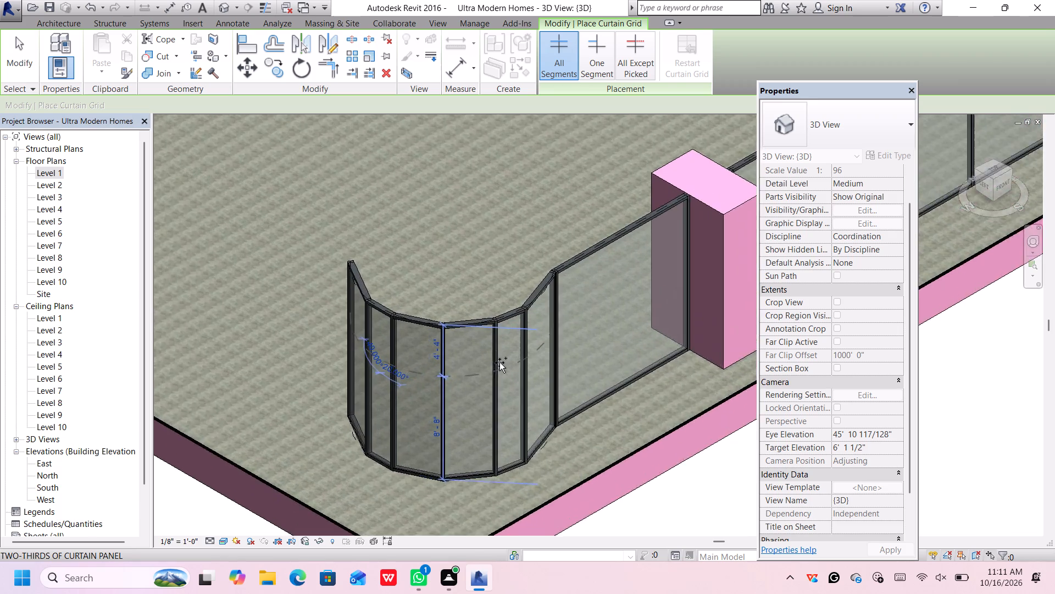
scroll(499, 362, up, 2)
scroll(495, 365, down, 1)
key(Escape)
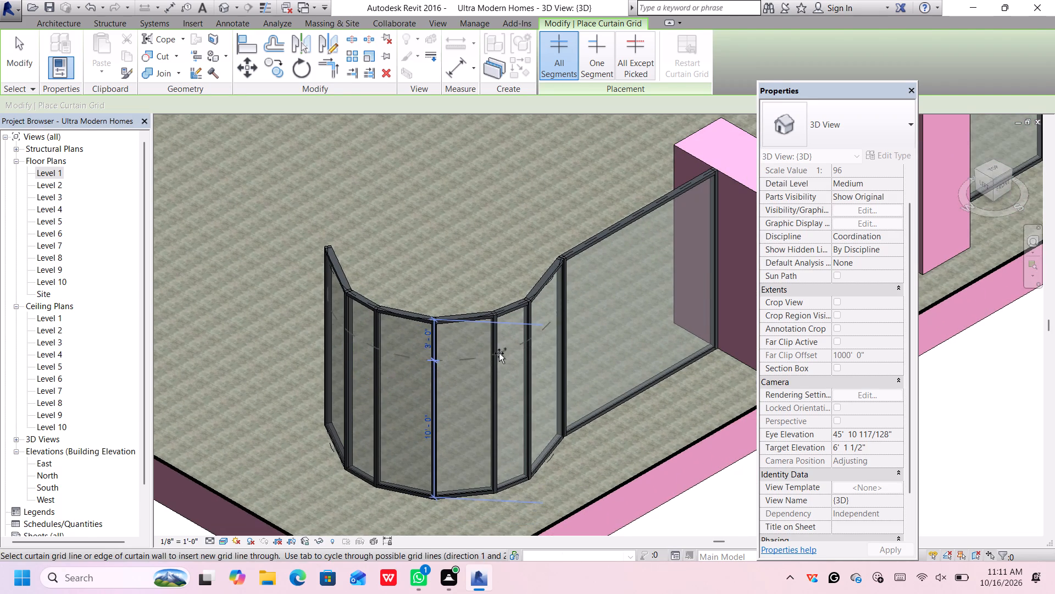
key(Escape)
Examine the segmented curved corner curtain wall up close, selecting it to check its shape and properties.
scroll(478, 353, down, 6)
scroll(489, 333, up, 1)
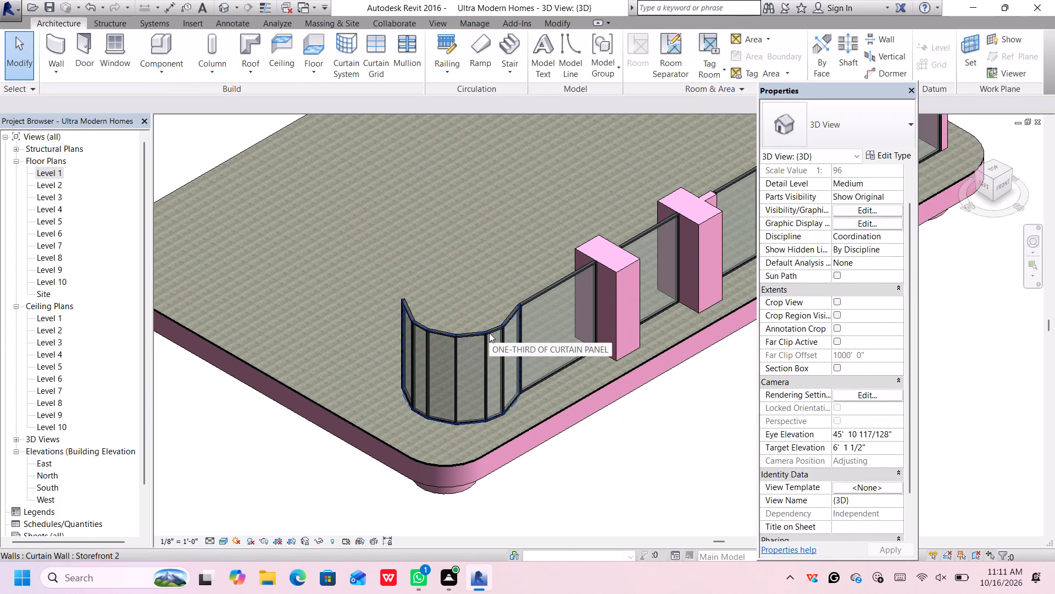
middle_drag(491, 332, 526, 355)
scroll(498, 353, up, 3)
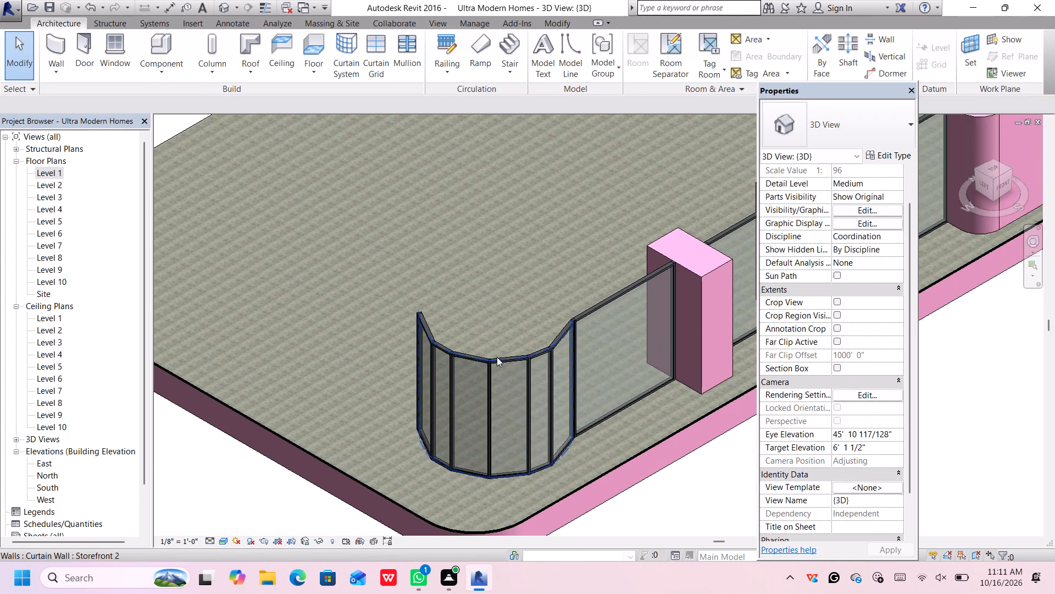
scroll(497, 357, up, 1)
click(497, 358)
scroll(498, 366, up, 2)
scroll(502, 361, down, 14)
click(544, 445)
scroll(502, 359, up, 7)
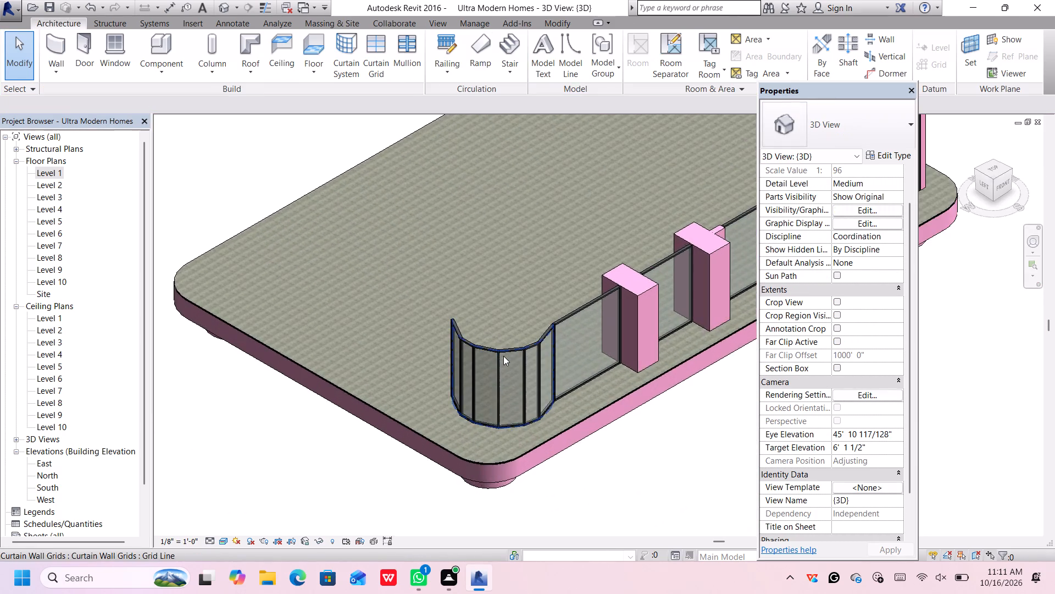
scroll(503, 355, up, 5)
click(503, 354)
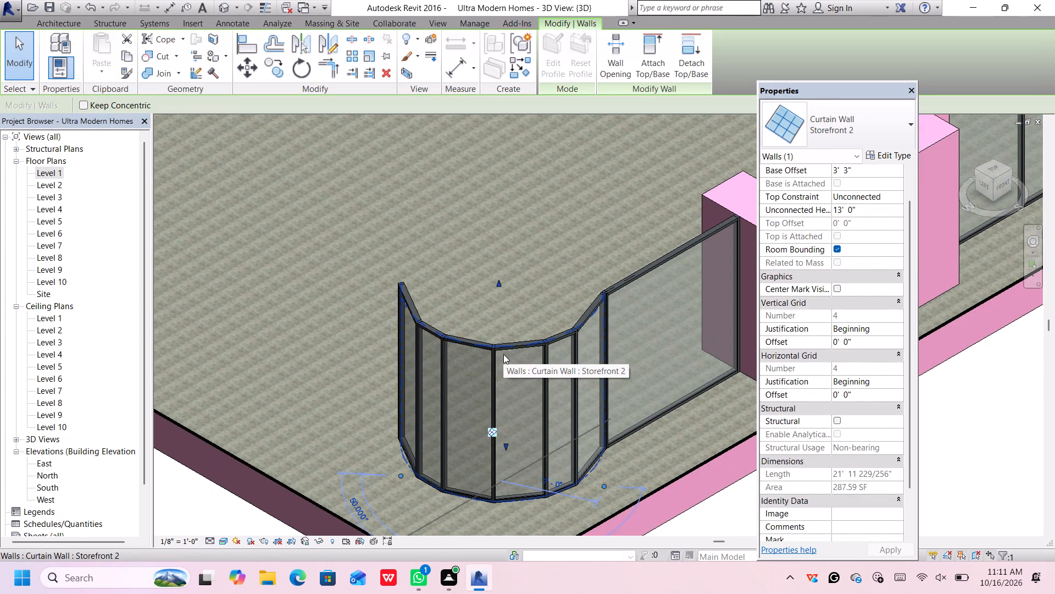
scroll(507, 344, up, 6)
click(505, 350)
key(Escape)
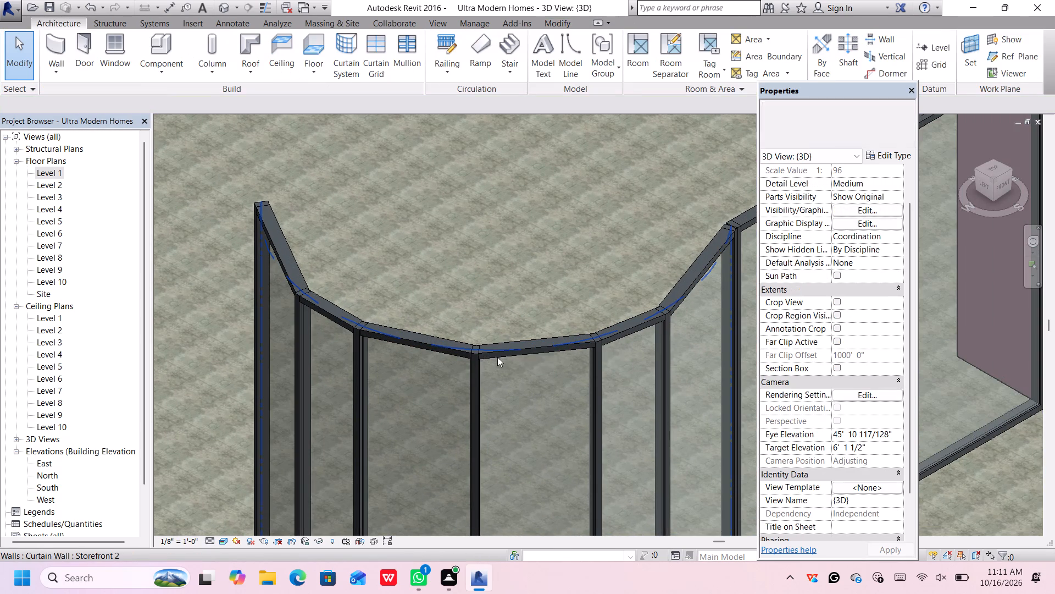
scroll(498, 356, down, 7)
click(513, 351)
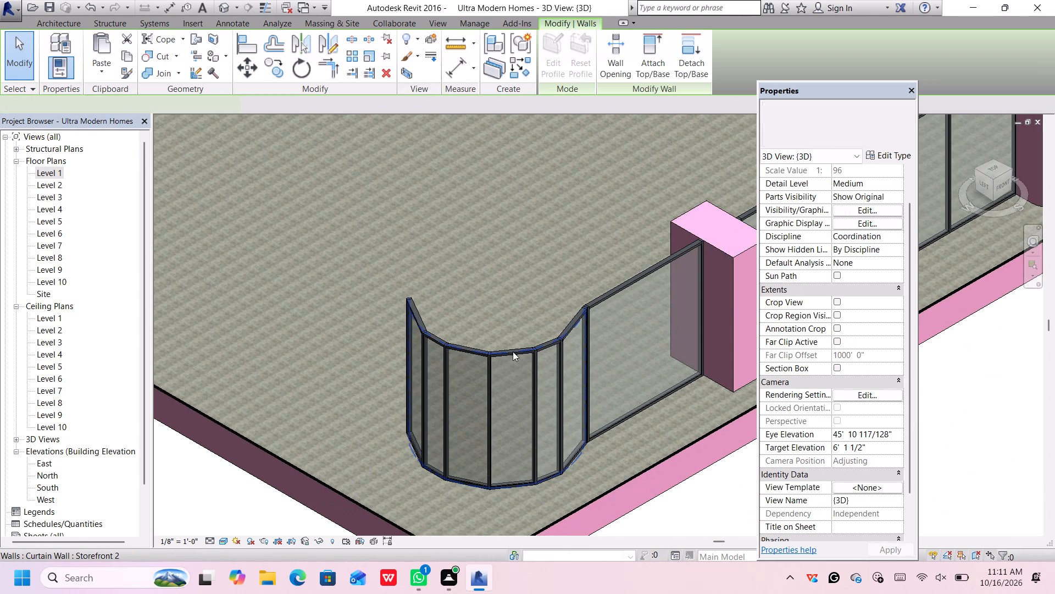
scroll(546, 347, down, 4)
click(567, 477)
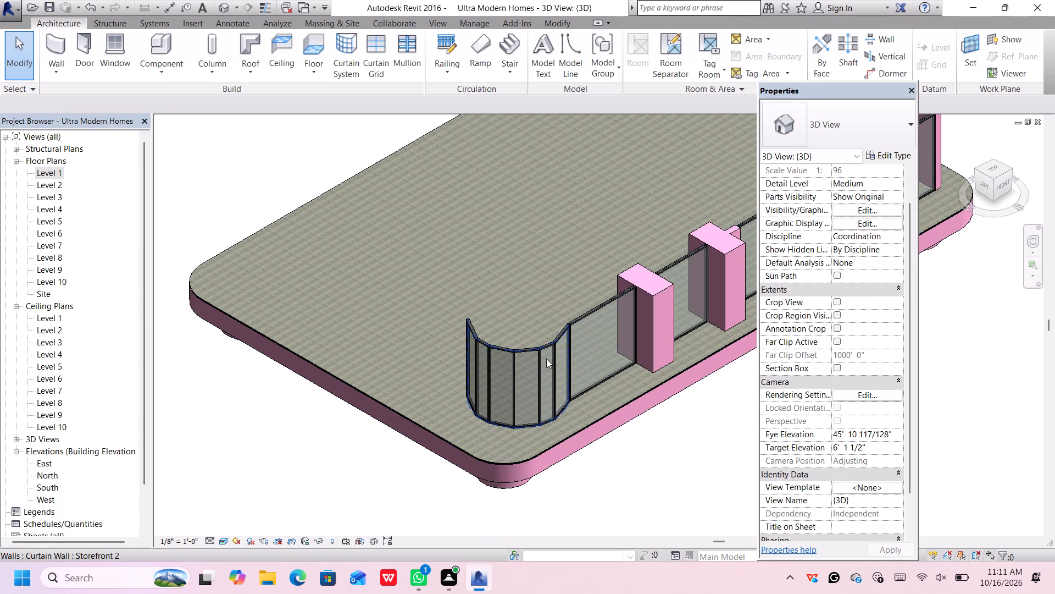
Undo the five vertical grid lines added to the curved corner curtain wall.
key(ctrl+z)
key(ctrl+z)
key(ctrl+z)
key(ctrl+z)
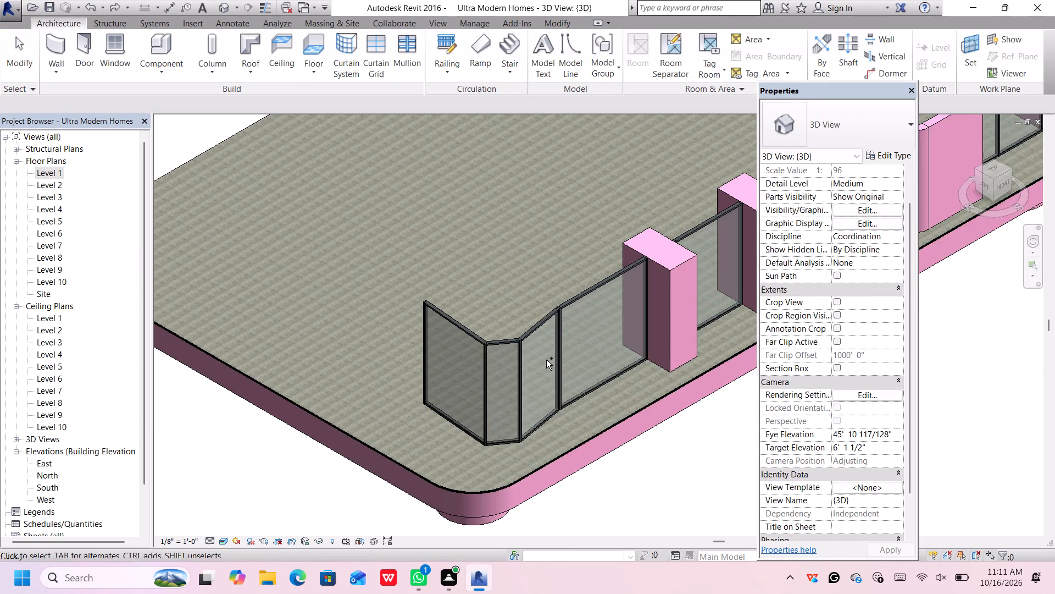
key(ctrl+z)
Delete the curved Storefront 2 curtain wall at the slab corner.
ctrl+scroll(546, 359, down, 3)
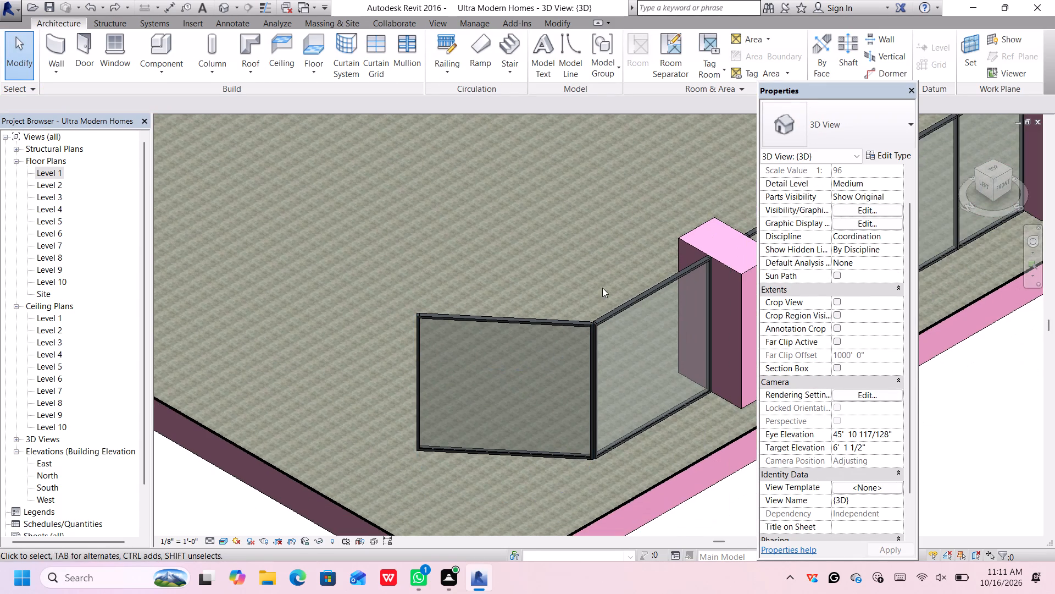
click(551, 328)
key(Delete)
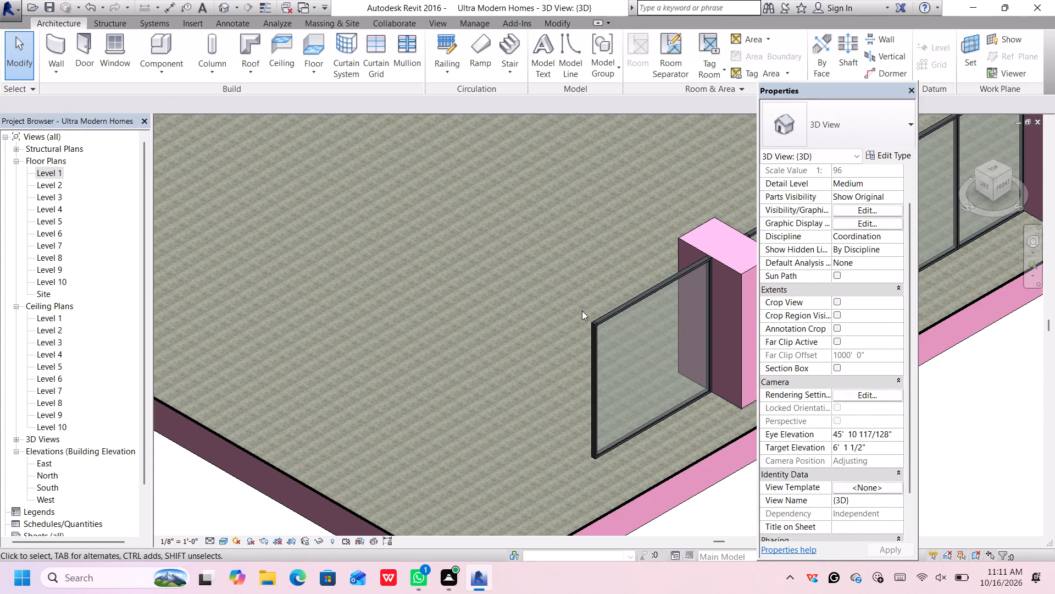
In top view, draw a Storefront 2 arc wall from the front curtain wall's free end, chord about 10' at 120°, radius about 5' 9".
scroll(582, 311, down, 4)
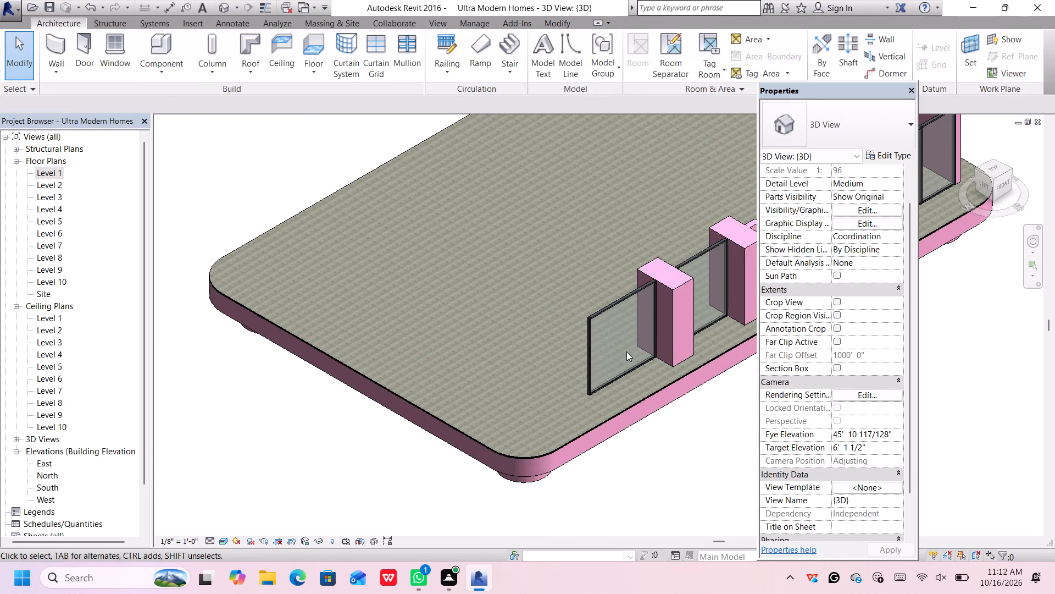
click(994, 166)
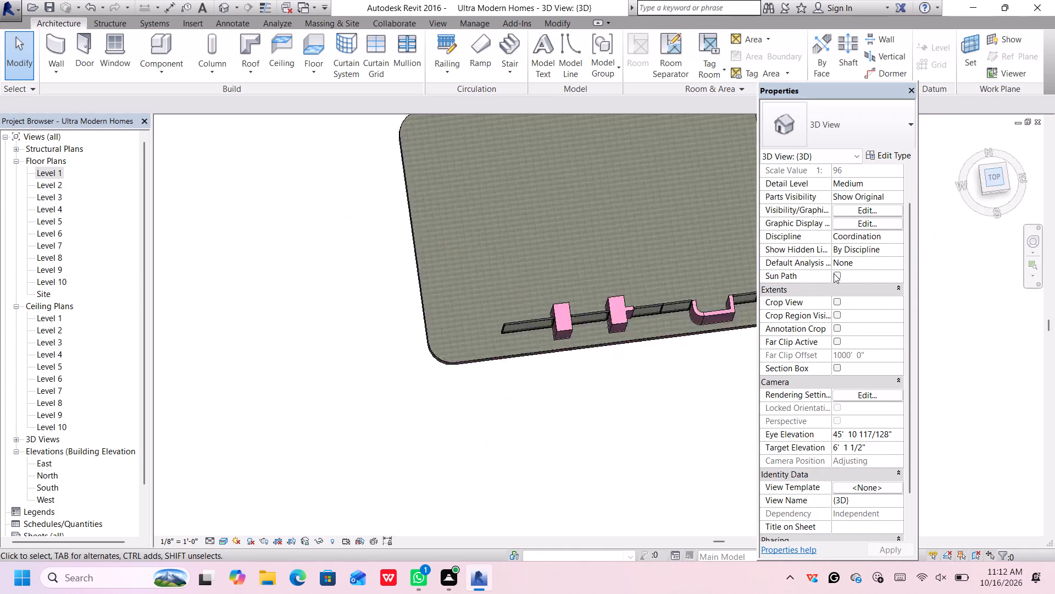
middle_drag(592, 419, 533, 392)
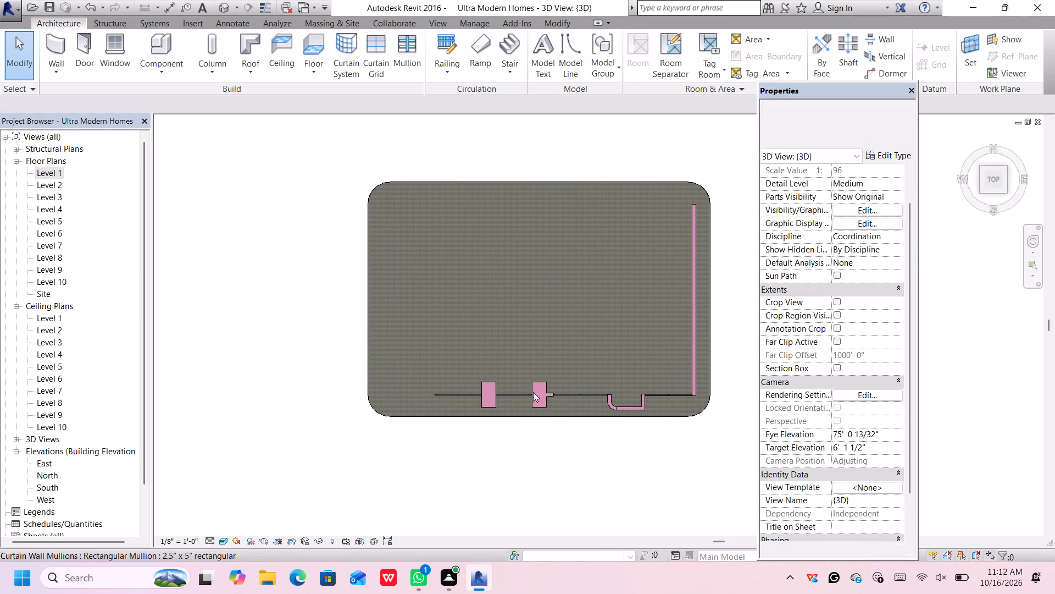
scroll(428, 370, up, 5)
middle_drag(482, 371, 356, 389)
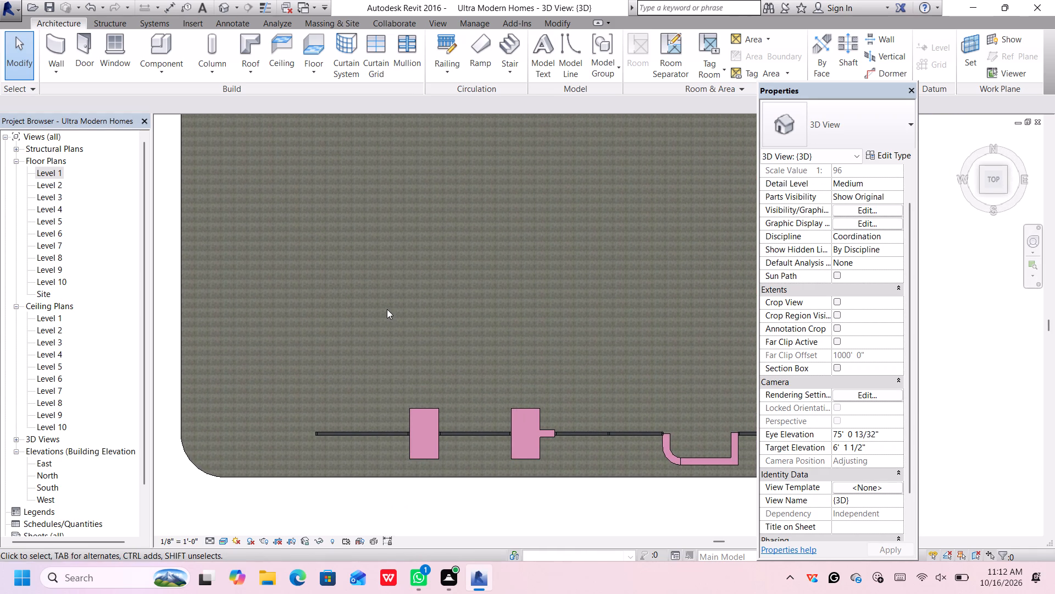
click(48, 37)
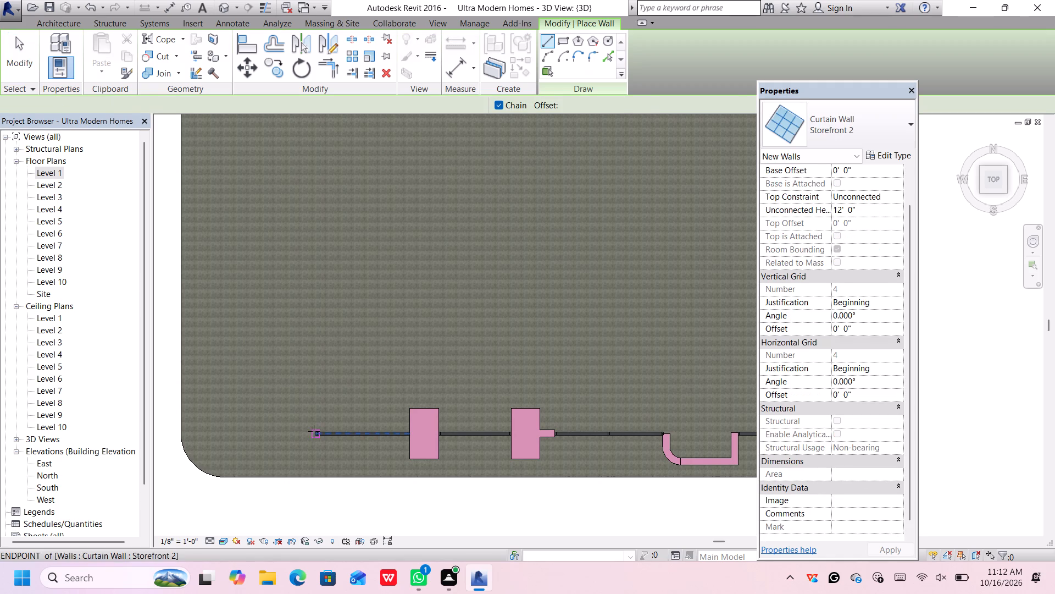
click(548, 52)
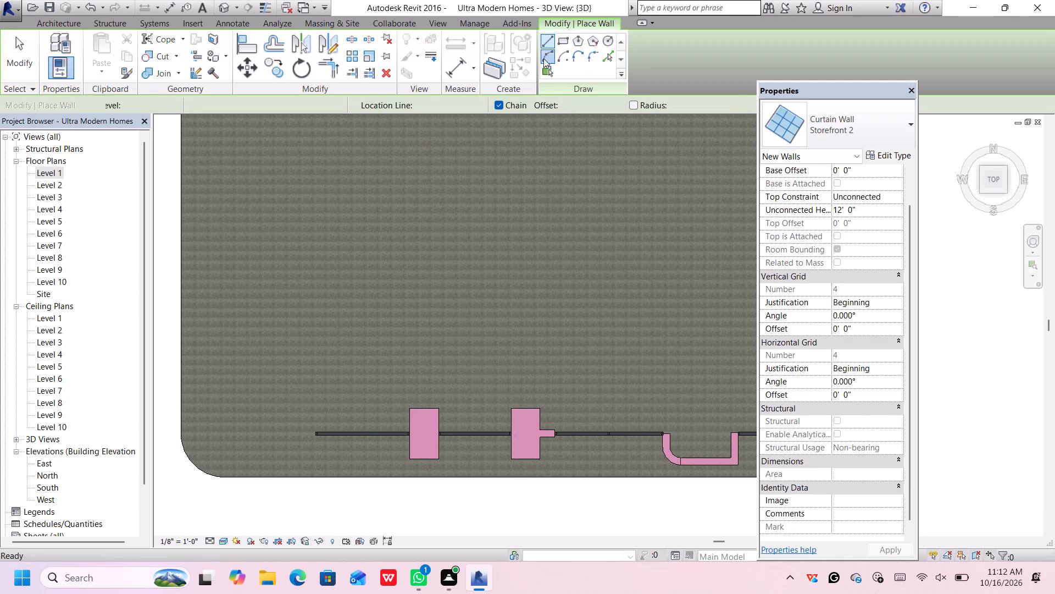
click(313, 431)
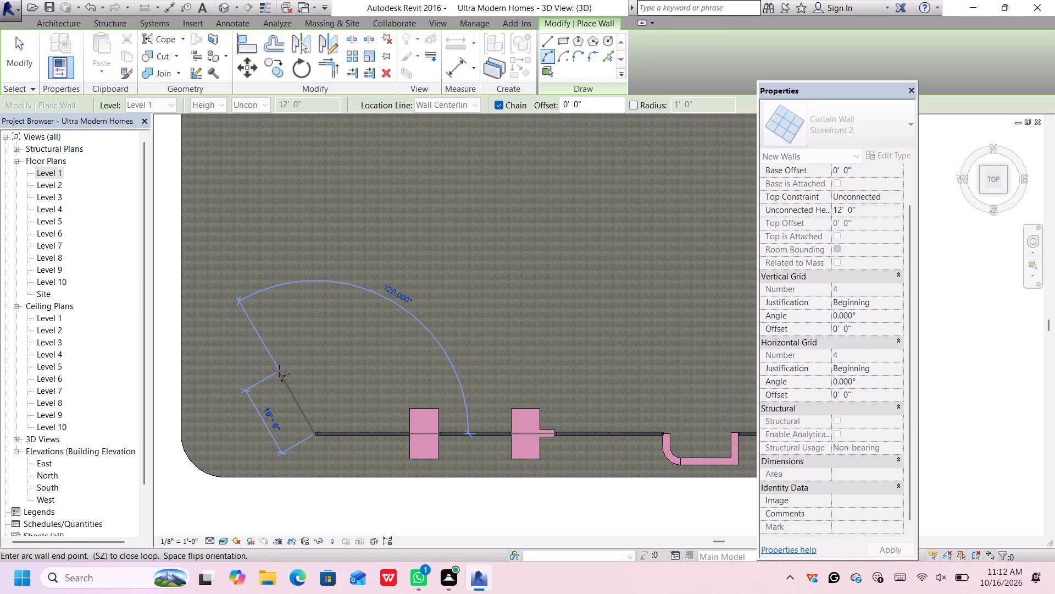
click(280, 371)
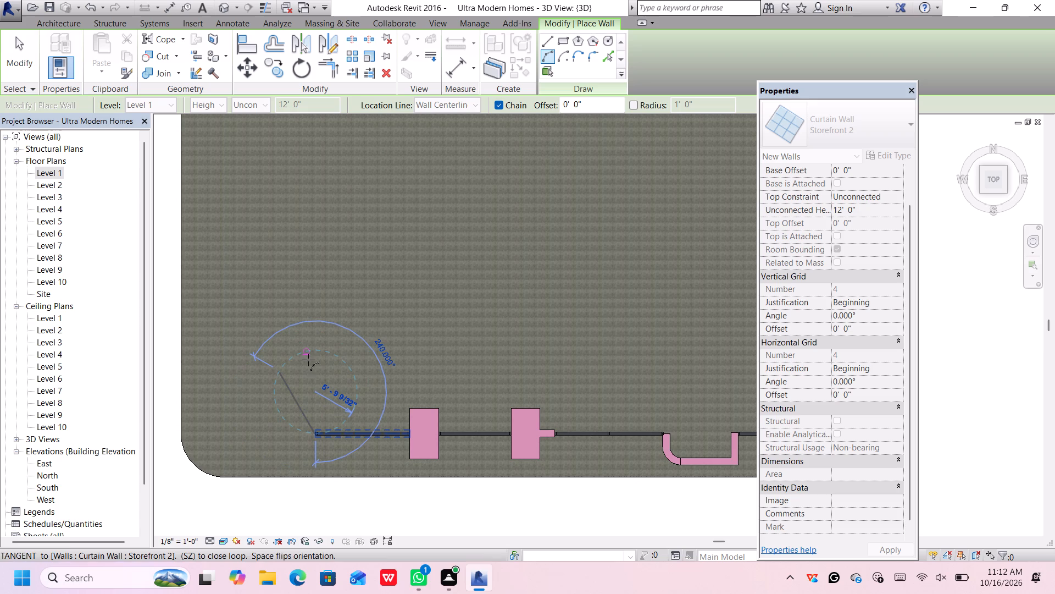
click(275, 402)
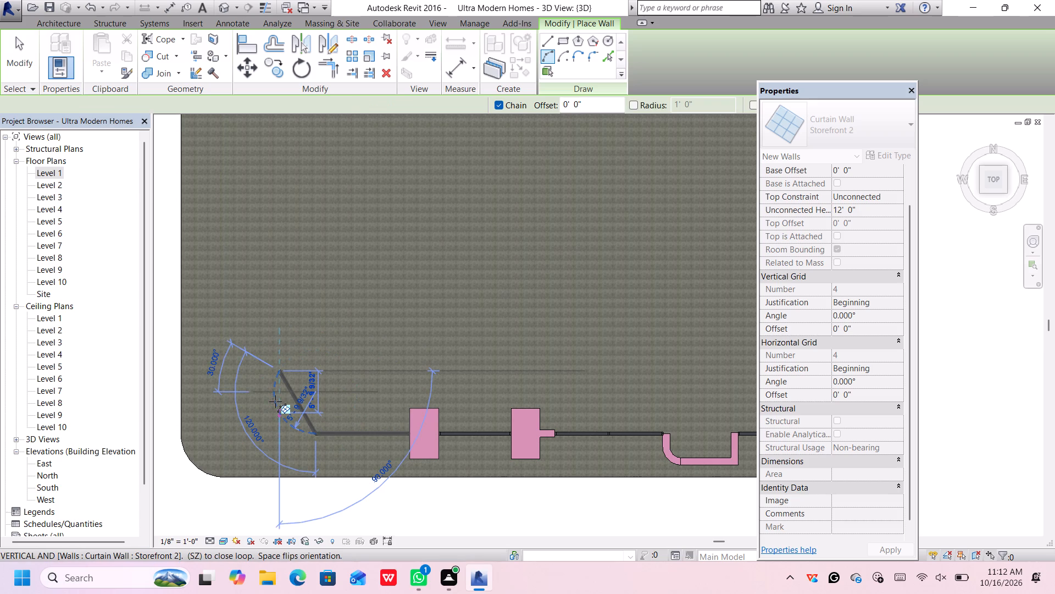
Add vertical curtain grids to the curved corner wall, splitting it into 60° halves and the half joining the front wall into 30° segments.
key(Escape)
scroll(293, 410, up, 4)
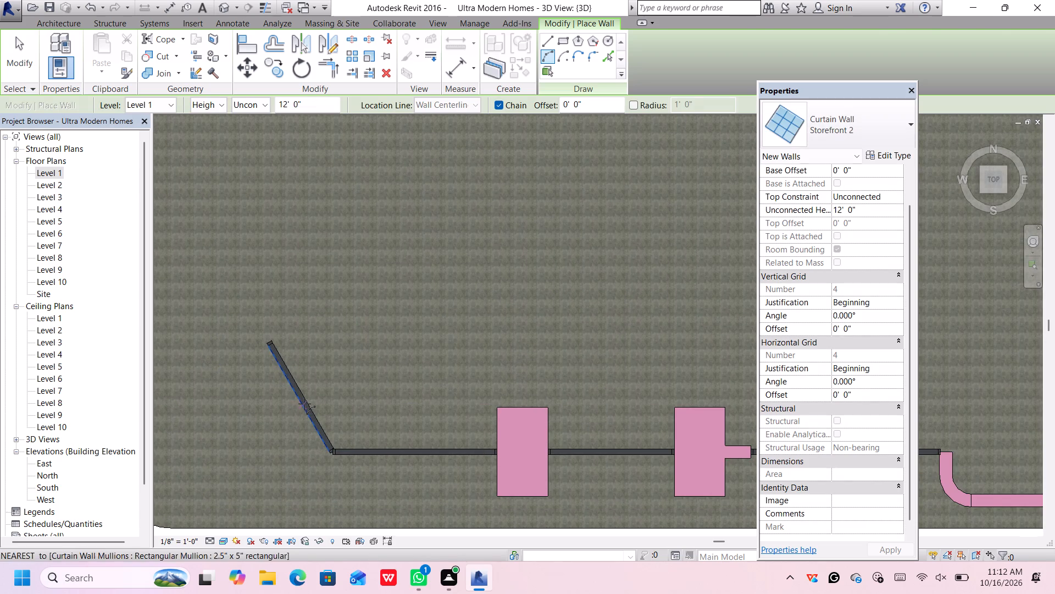
key(Escape)
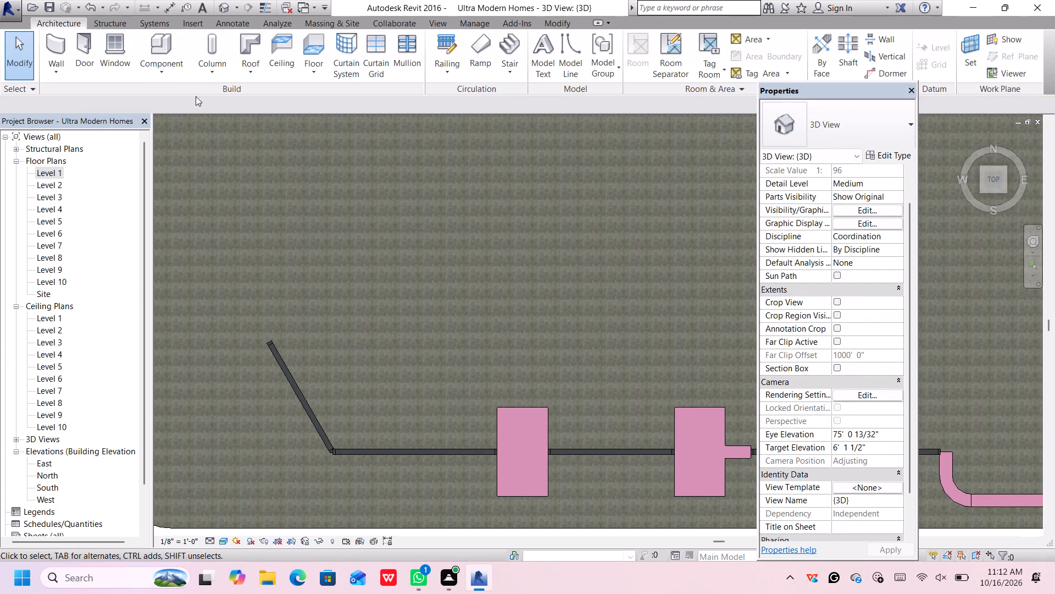
click(378, 32)
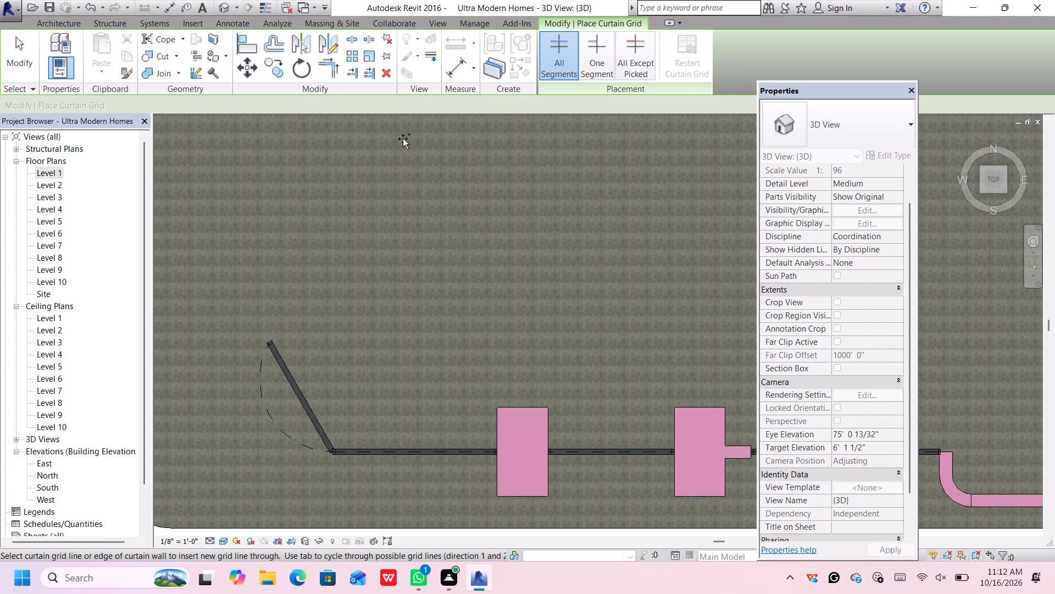
click(299, 399)
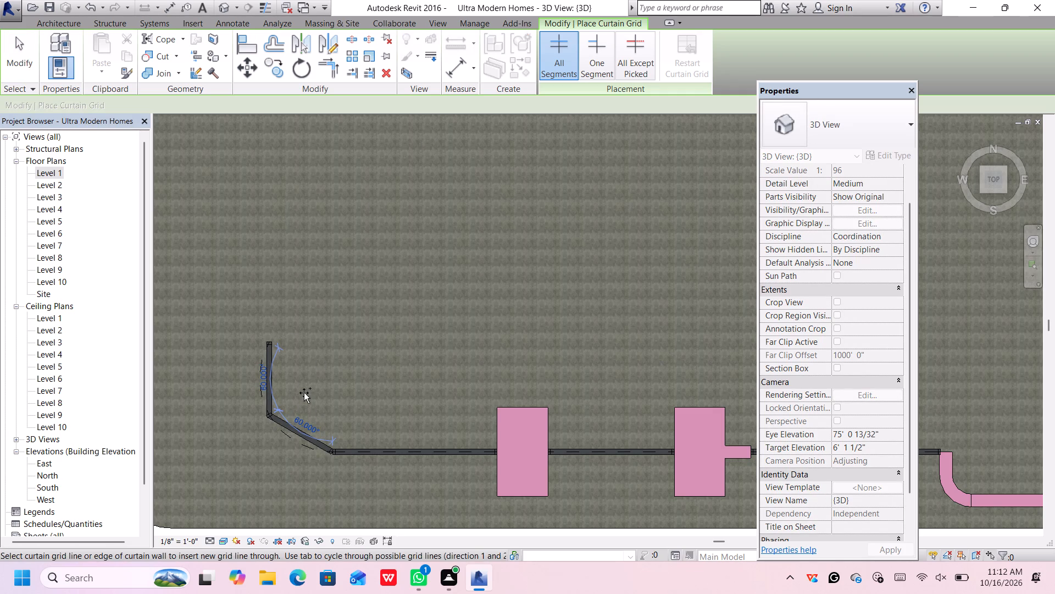
scroll(314, 371, down, 3)
middle_drag(317, 370, 357, 343)
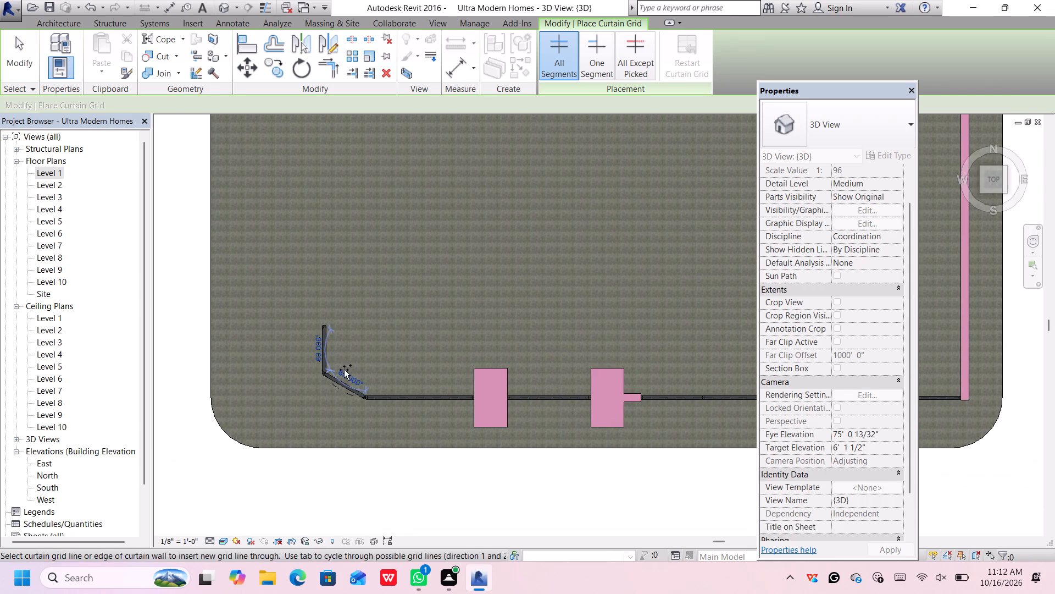
scroll(339, 381, up, 5)
click(345, 391)
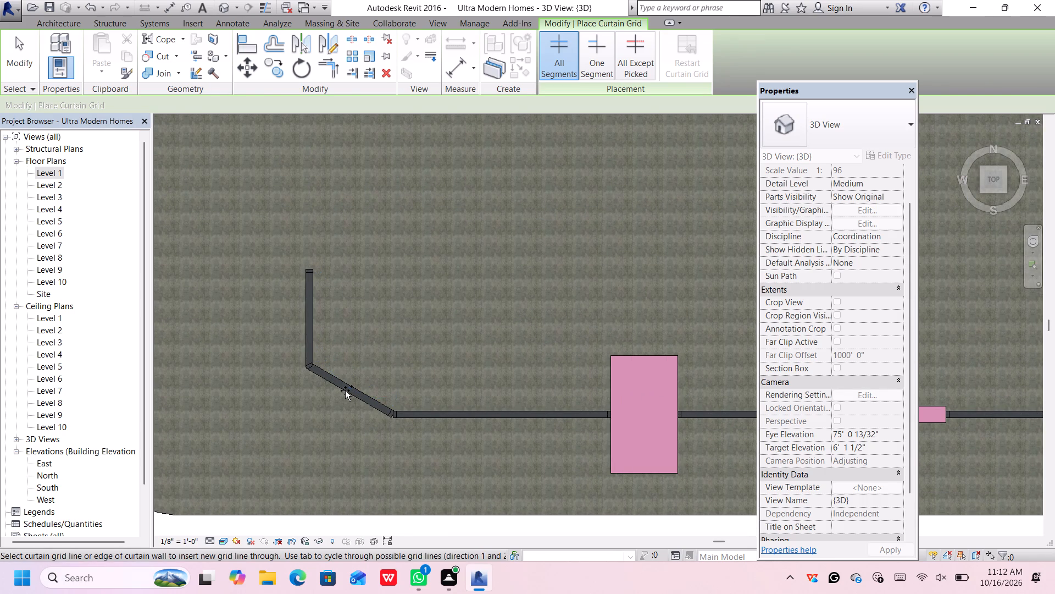
click(348, 391)
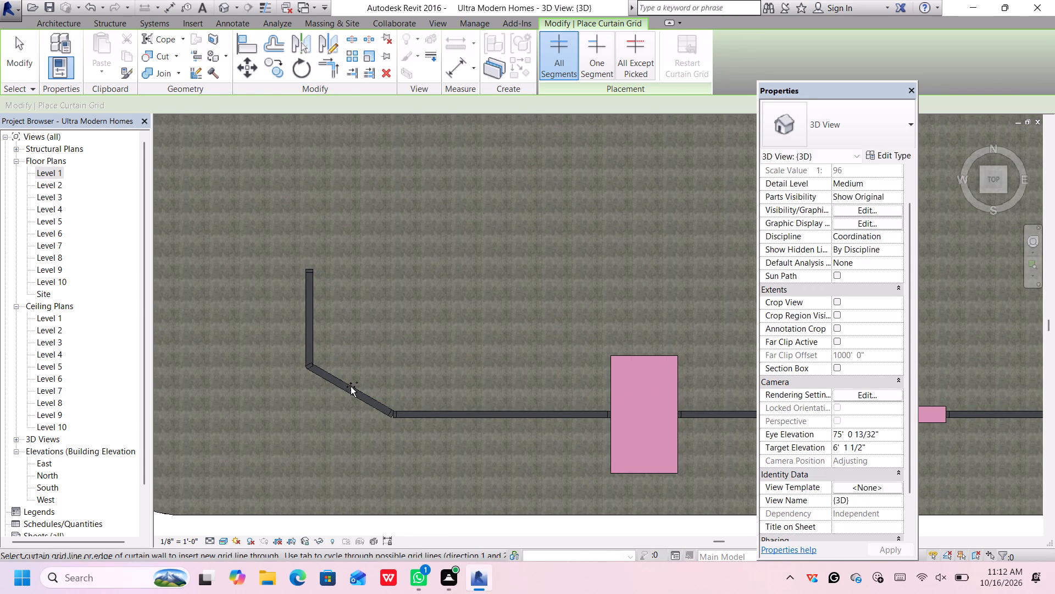
click(347, 395)
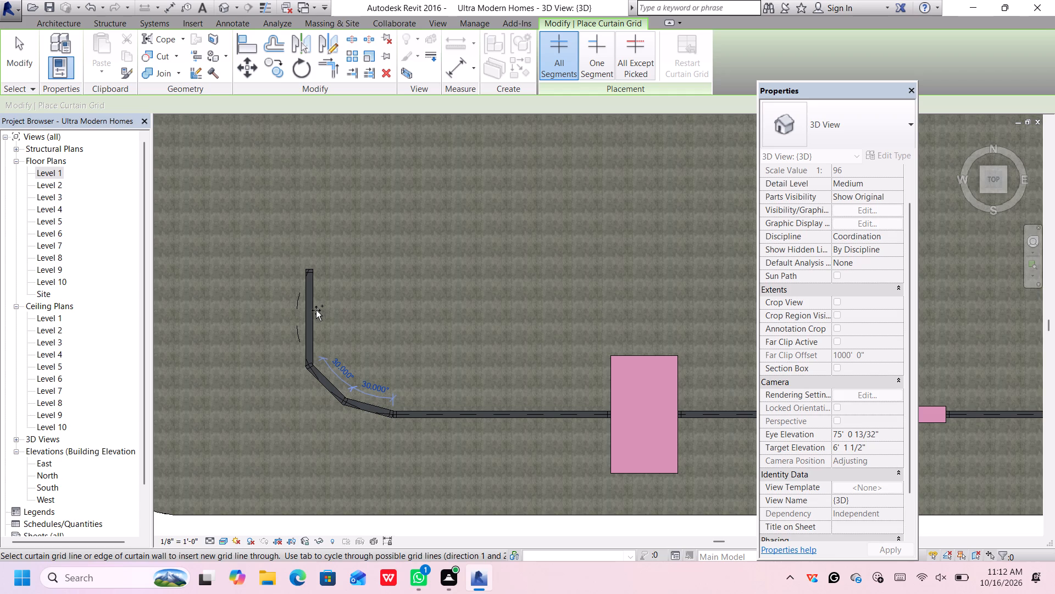
middle_drag(319, 312, 365, 317)
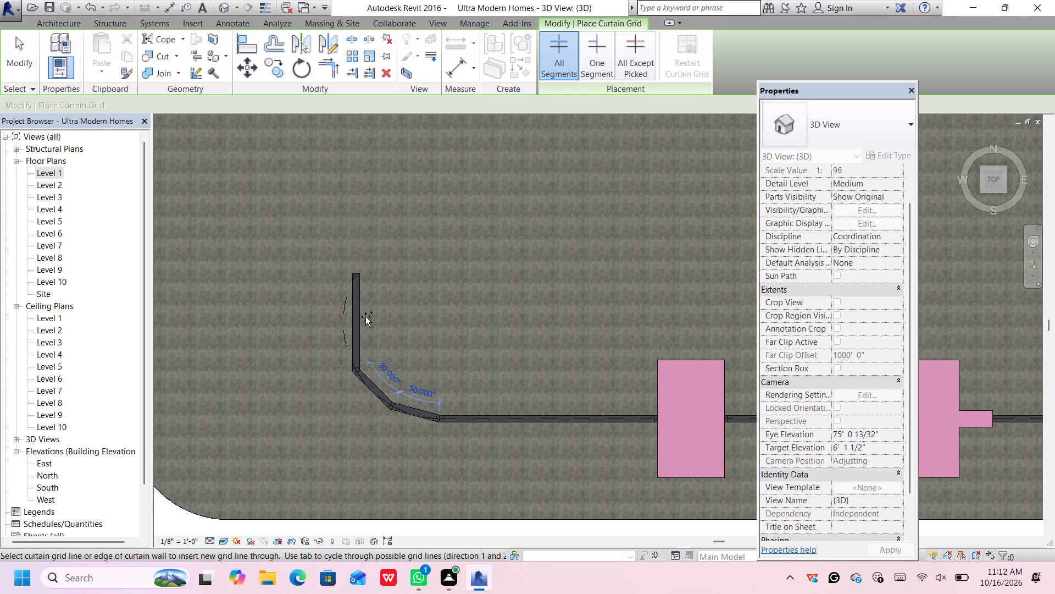
key(Escape)
key(Escape)
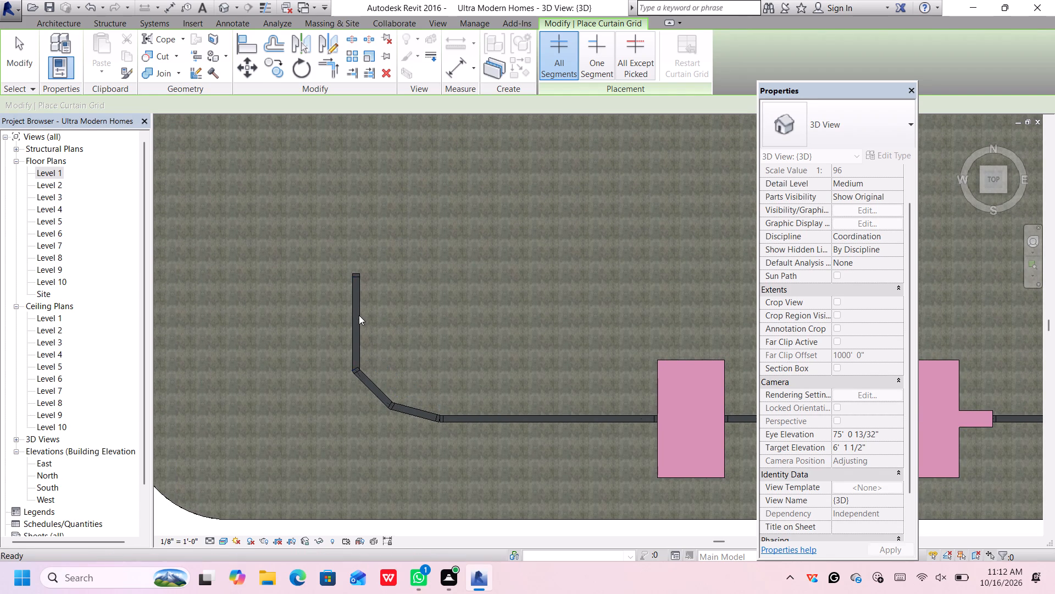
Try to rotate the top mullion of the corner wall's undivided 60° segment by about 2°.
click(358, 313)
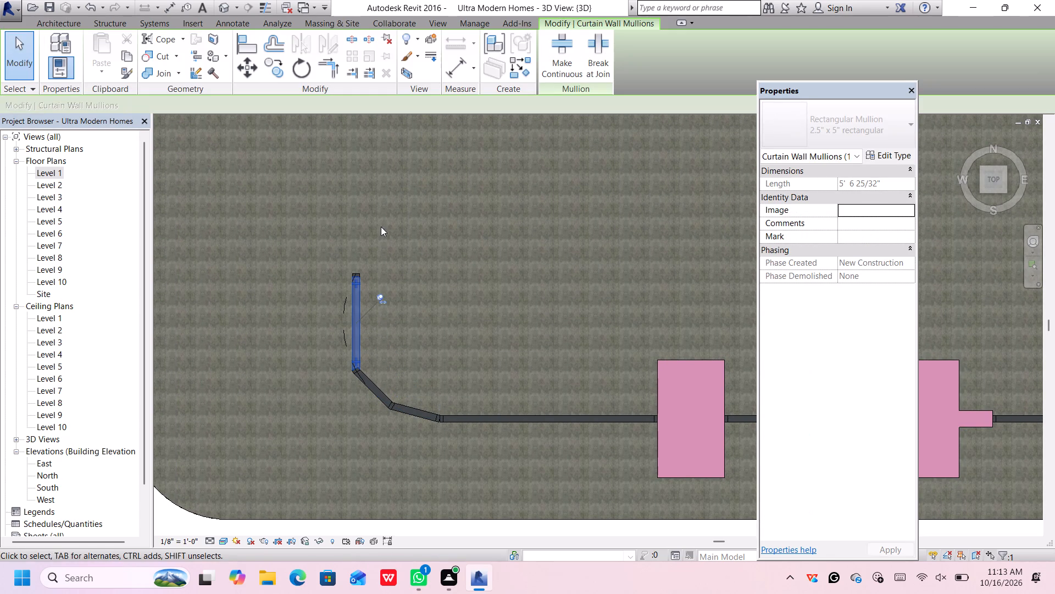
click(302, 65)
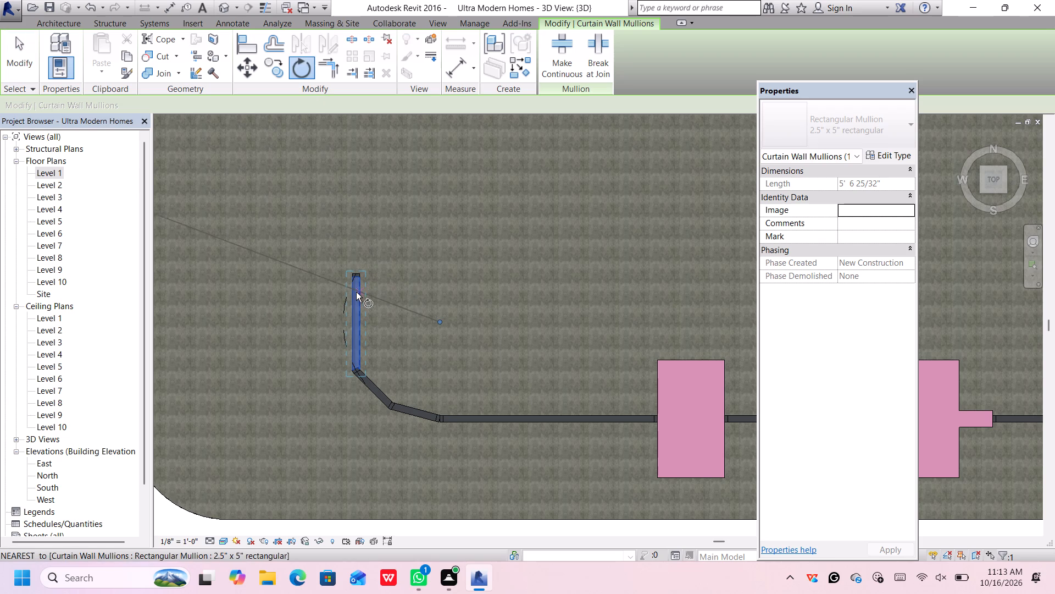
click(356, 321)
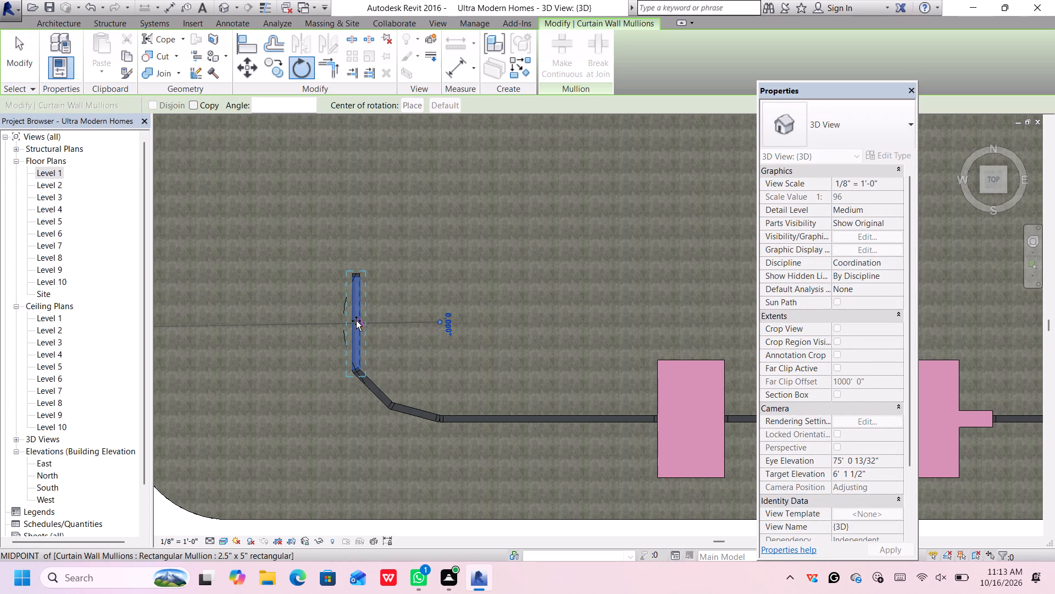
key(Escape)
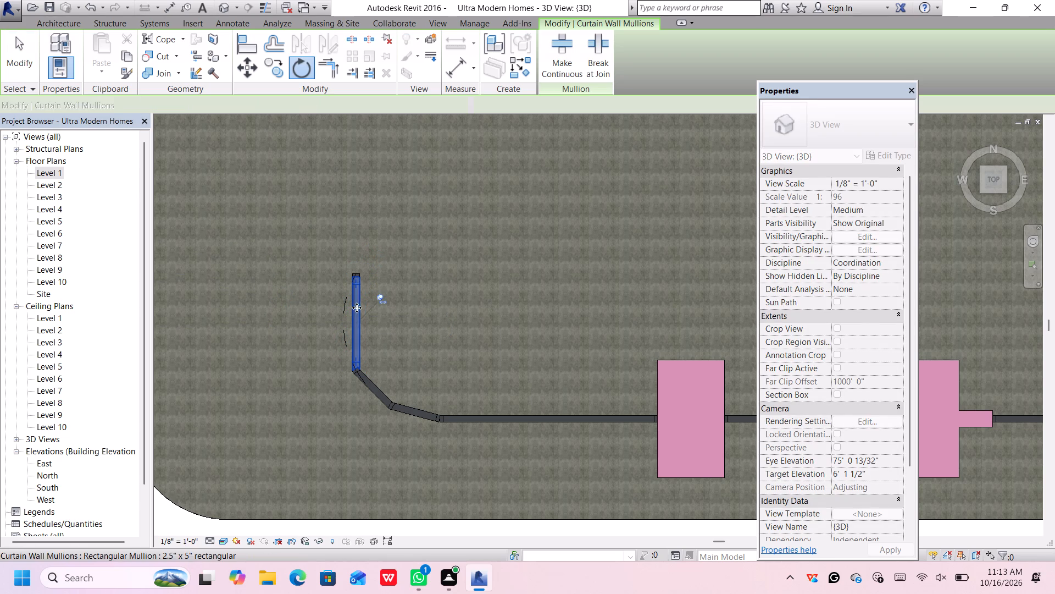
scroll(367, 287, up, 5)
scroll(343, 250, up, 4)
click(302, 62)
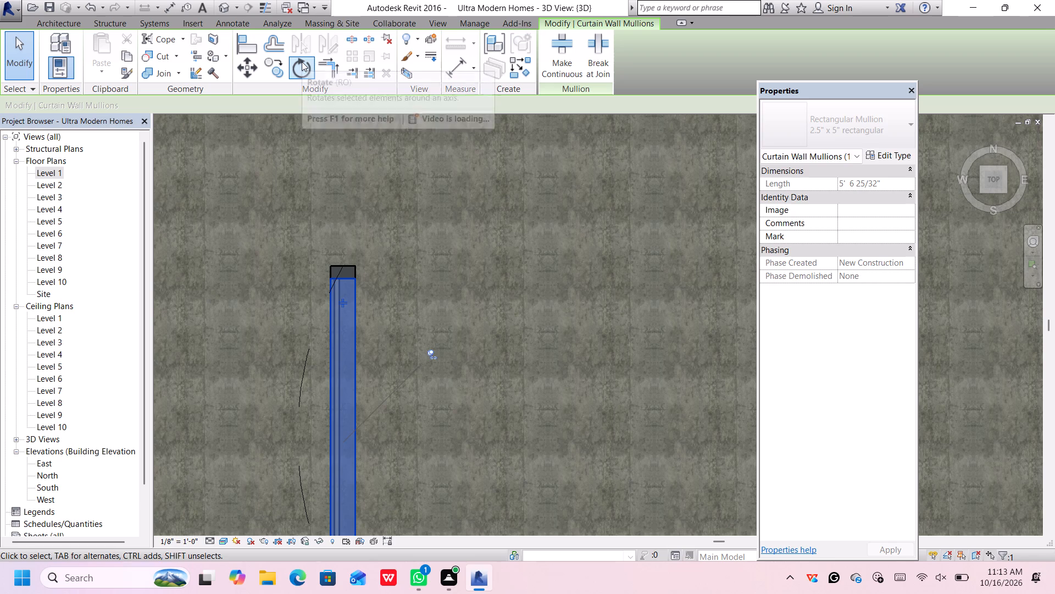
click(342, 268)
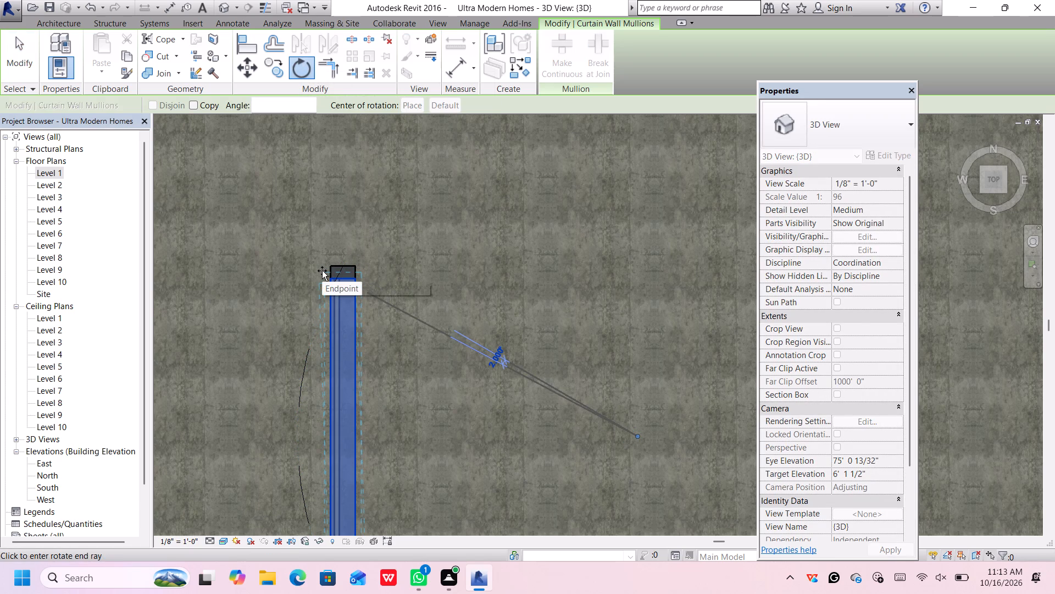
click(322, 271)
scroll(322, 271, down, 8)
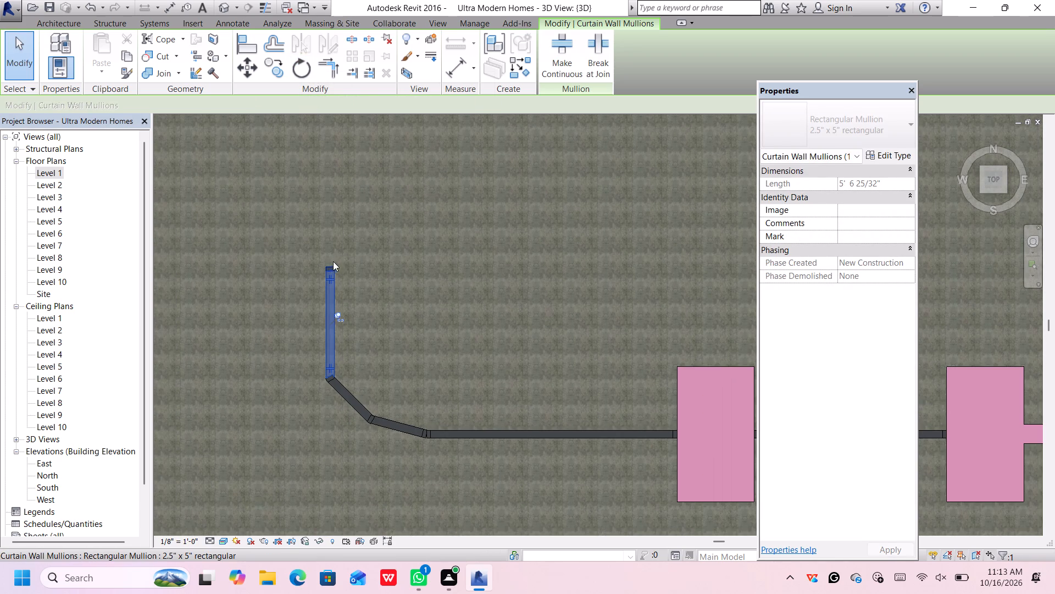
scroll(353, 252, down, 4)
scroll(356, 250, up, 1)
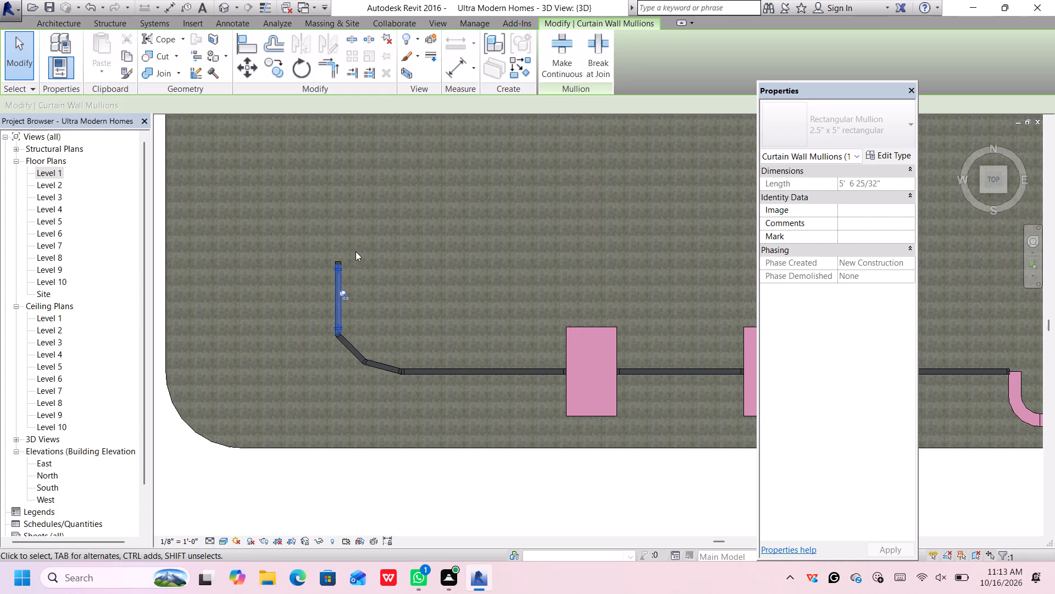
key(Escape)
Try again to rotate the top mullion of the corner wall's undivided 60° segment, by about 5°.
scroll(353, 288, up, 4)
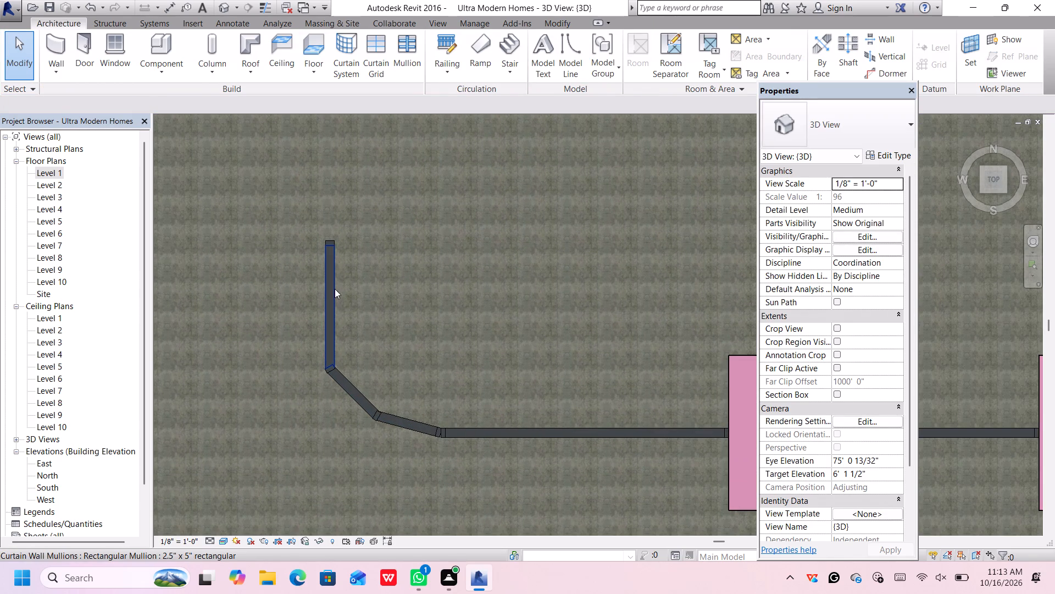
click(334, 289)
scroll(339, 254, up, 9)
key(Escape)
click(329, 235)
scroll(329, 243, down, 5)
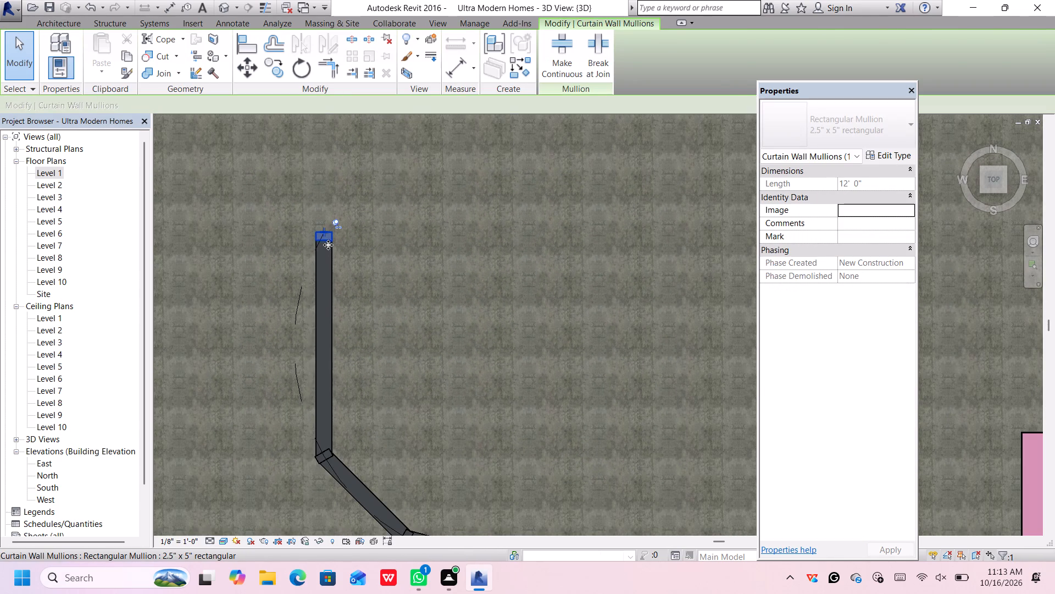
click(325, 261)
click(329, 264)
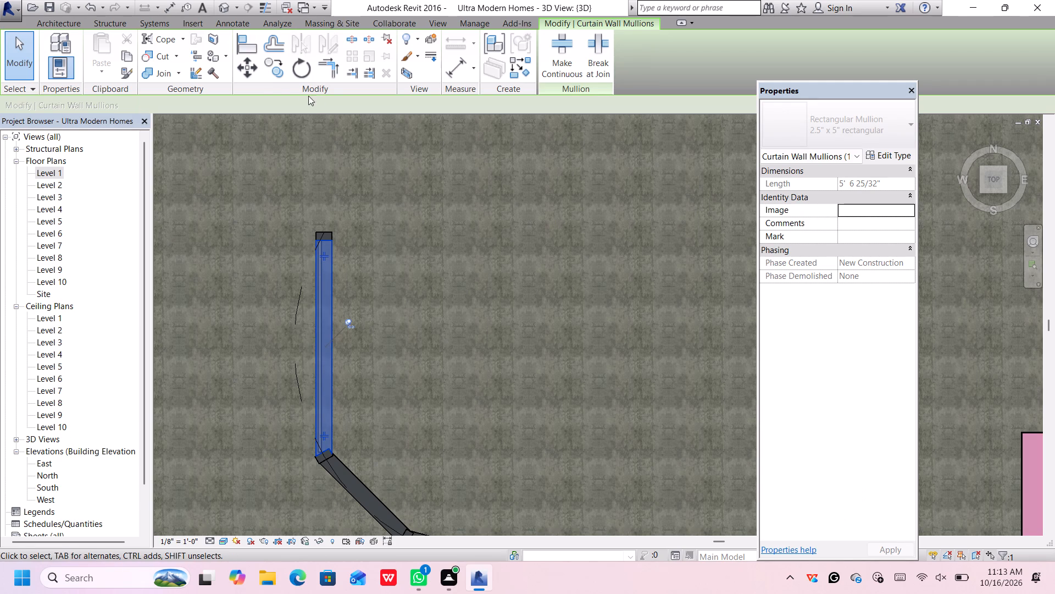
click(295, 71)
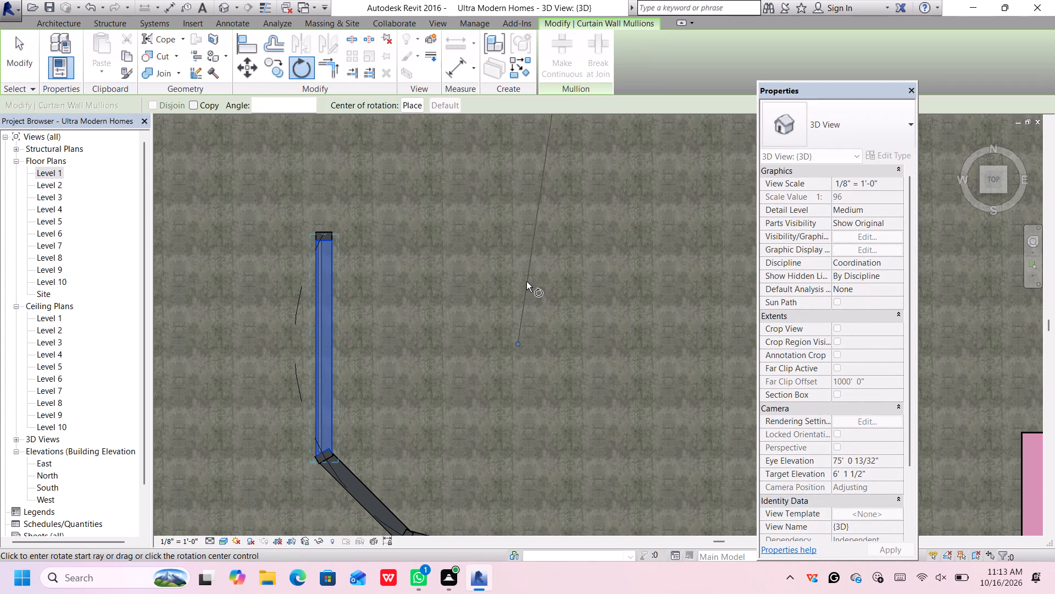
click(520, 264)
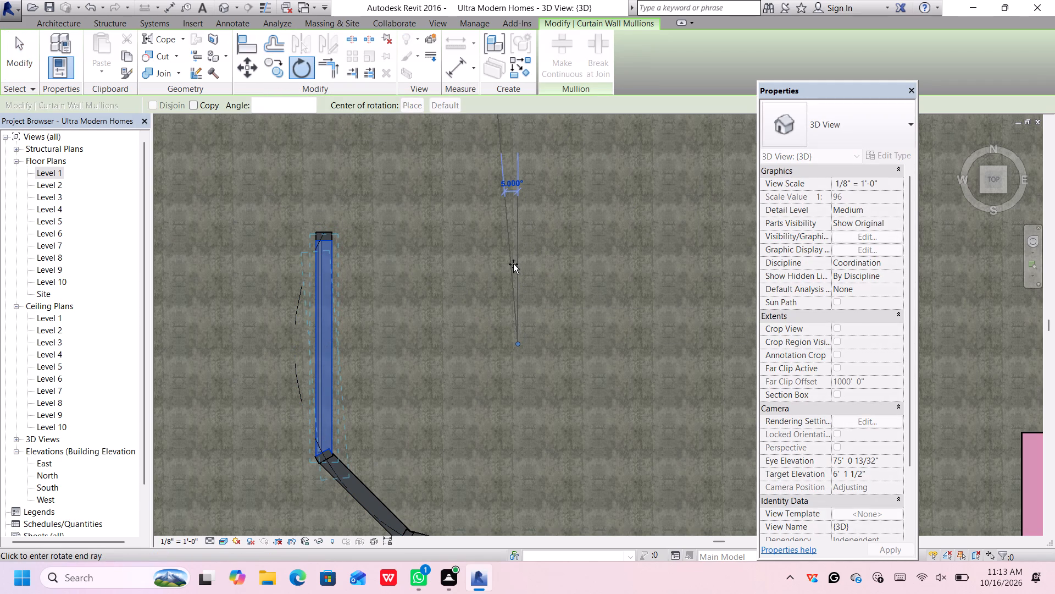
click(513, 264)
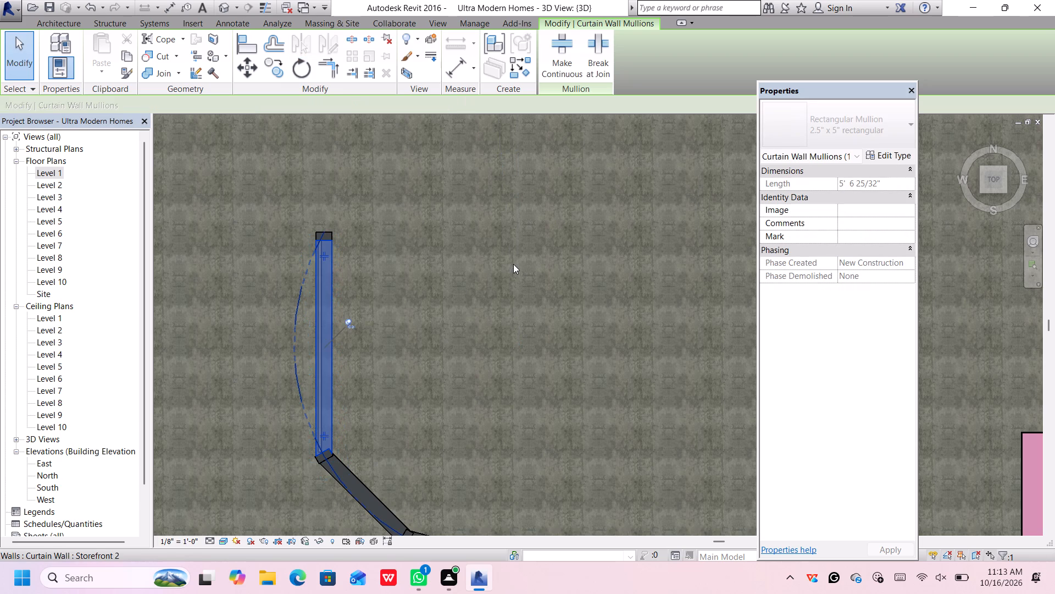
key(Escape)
Add vertical curtain grids at the midpoints of the corner wall's two 30° segments, dividing them into 15° segments.
scroll(513, 264, down, 10)
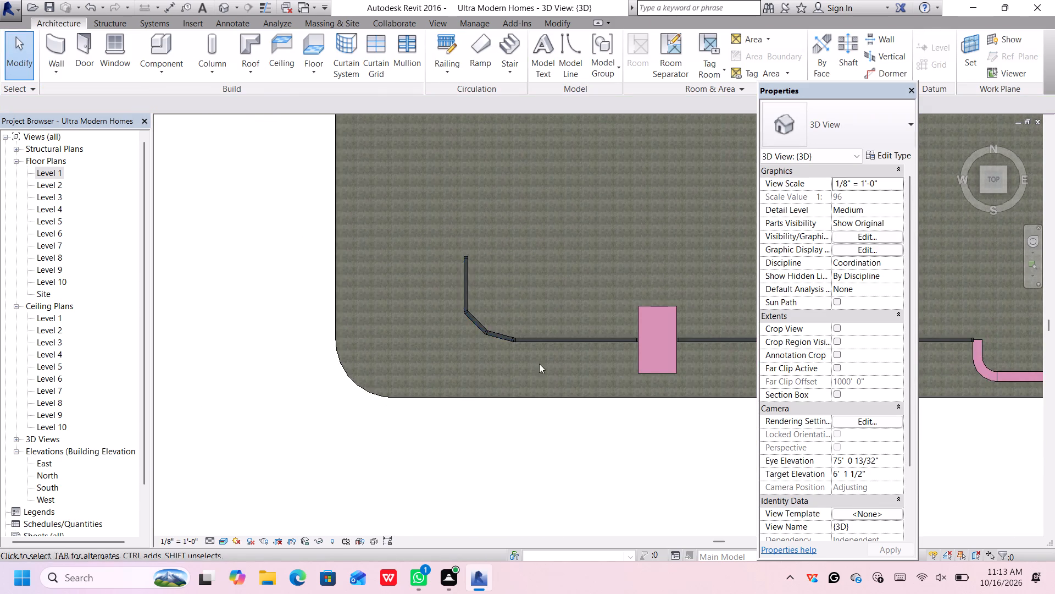
scroll(546, 386, down, 2)
middle_drag(546, 412, 420, 390)
scroll(381, 366, up, 2)
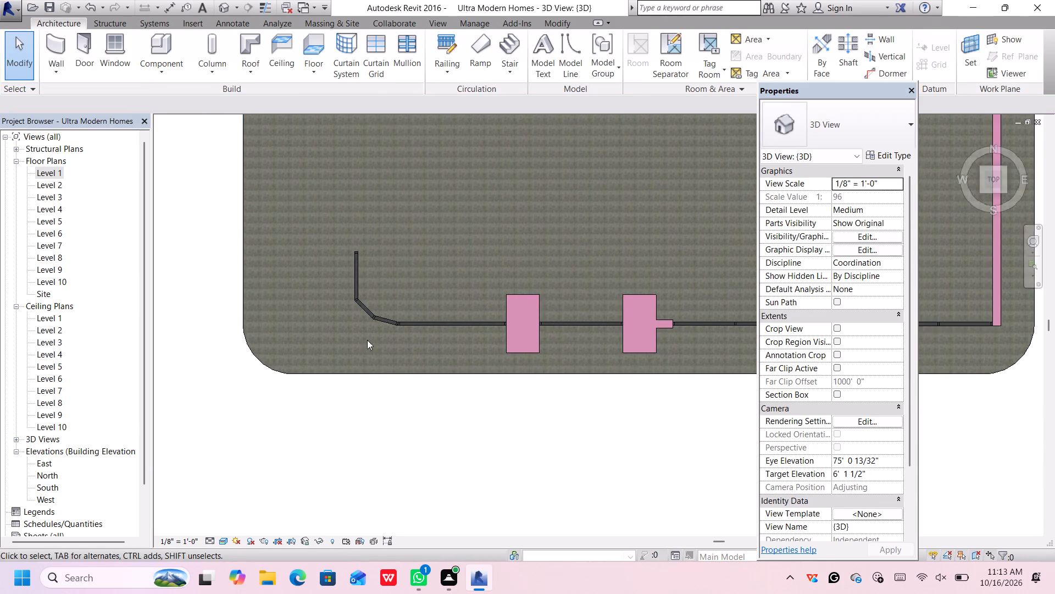
scroll(367, 340, up, 1)
middle_click(393, 318)
scroll(393, 318, down, 1)
middle_drag(393, 318, 338, 318)
middle_click(335, 317)
middle_drag(487, 526, 463, 492)
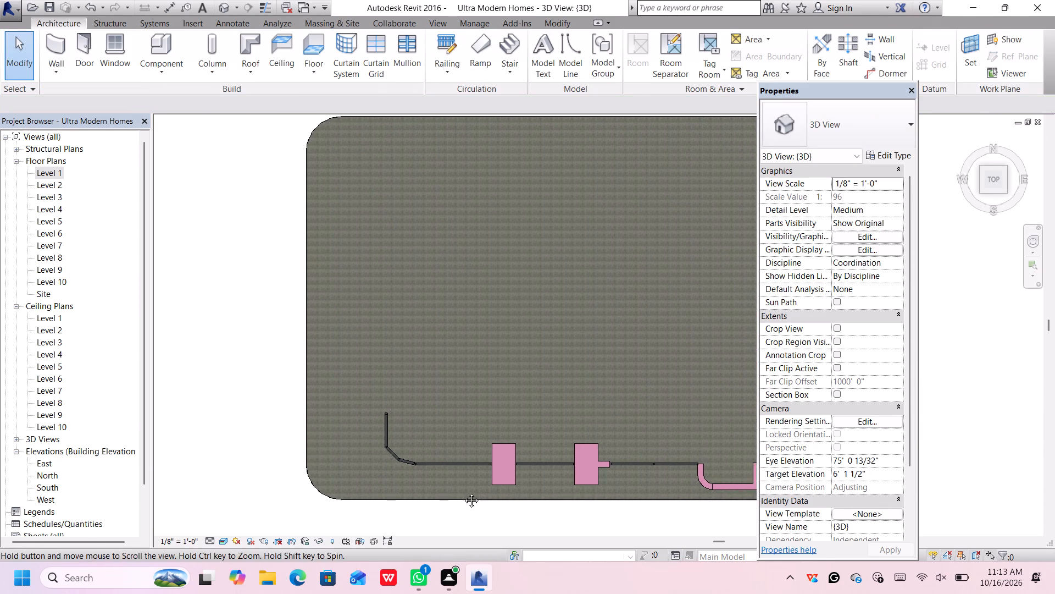
middle_drag(463, 492, 442, 459)
middle_drag(439, 454, 419, 420)
scroll(347, 376, up, 12)
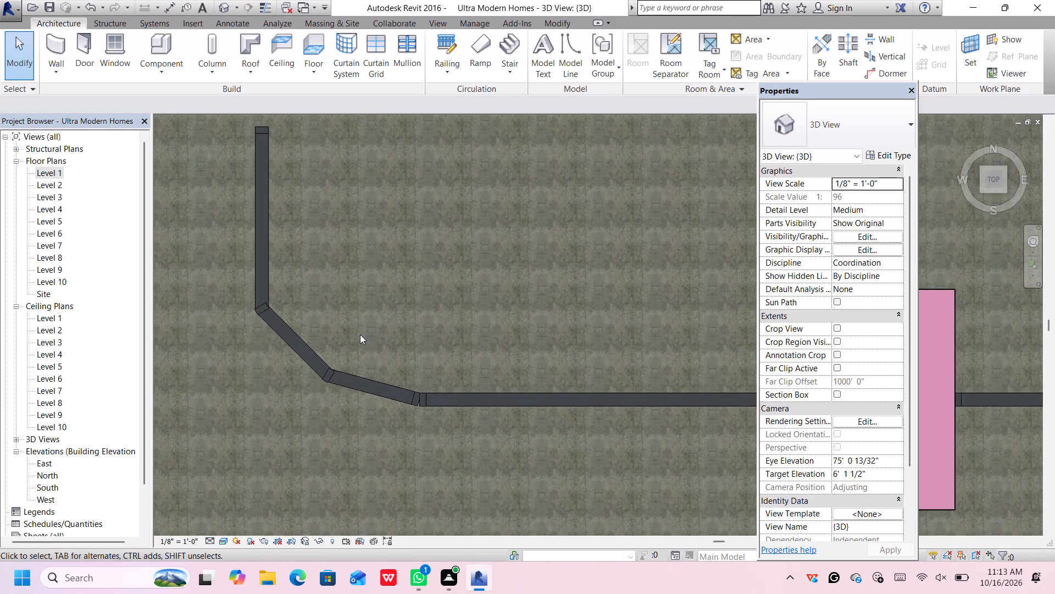
click(382, 43)
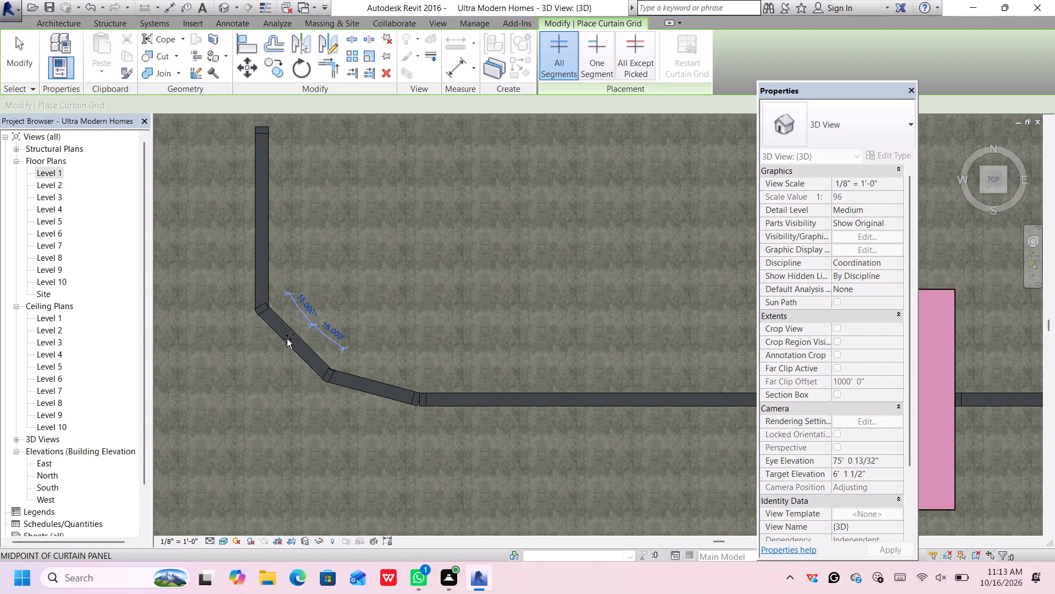
click(288, 343)
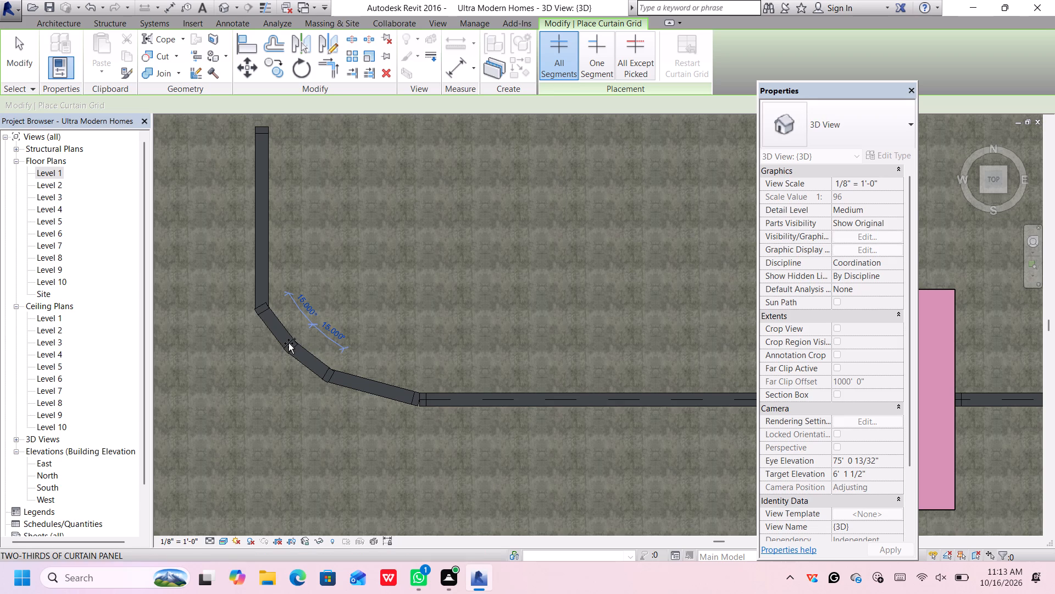
click(361, 392)
Examine the segmented corner curtain wall up close and in relation to the slab's rounded corner.
scroll(357, 248, down, 1)
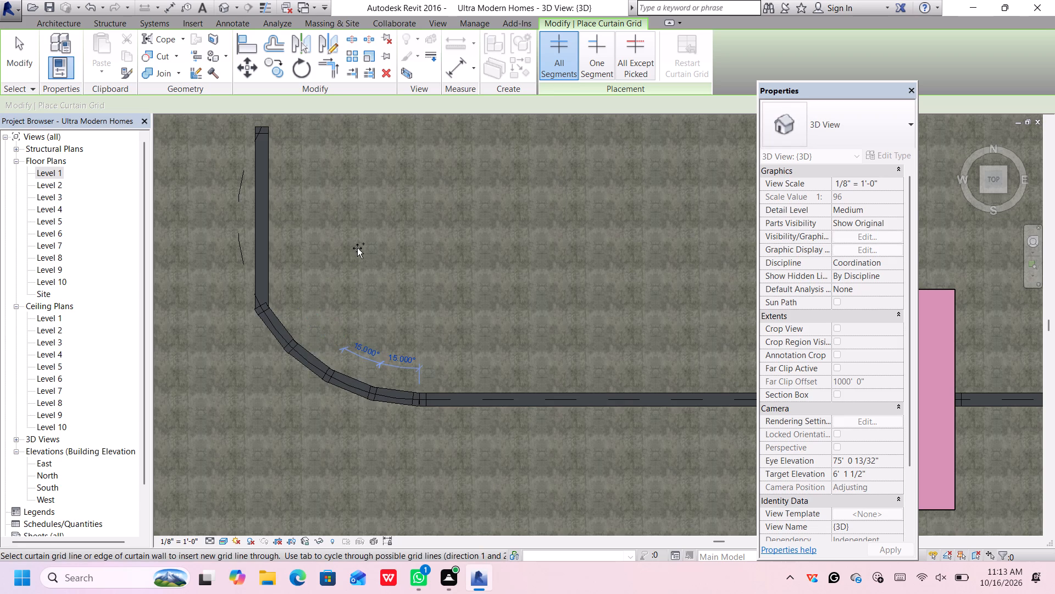
scroll(357, 248, down, 2)
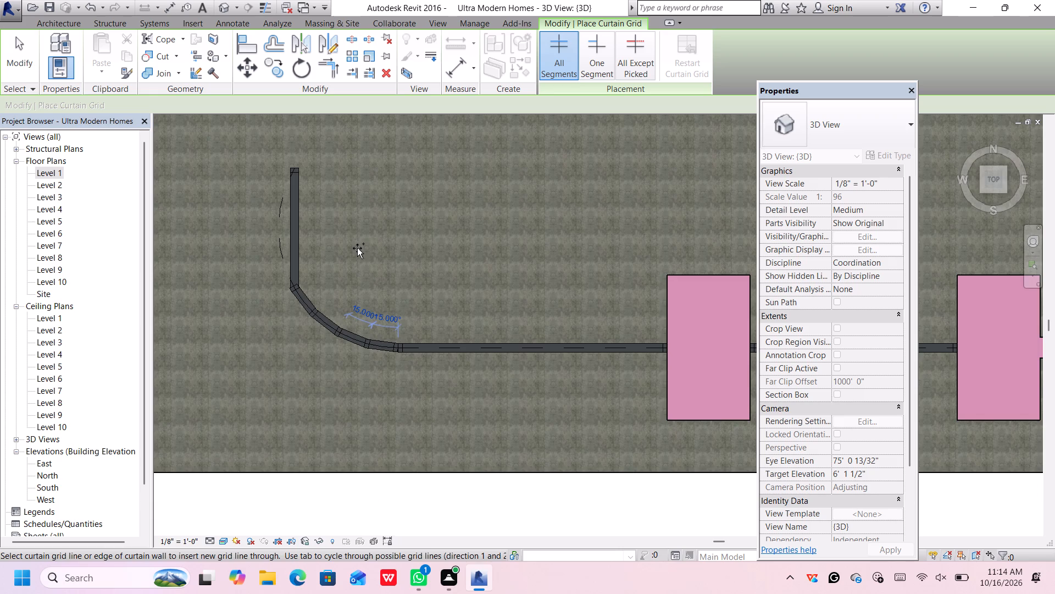
scroll(357, 248, down, 3)
scroll(316, 279, up, 11)
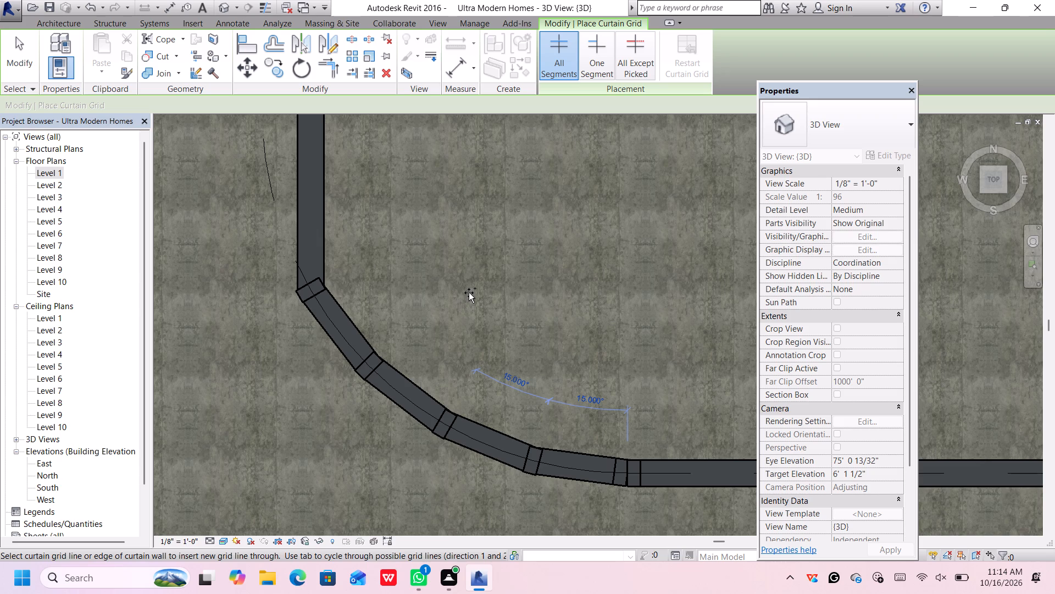
scroll(444, 354, down, 11)
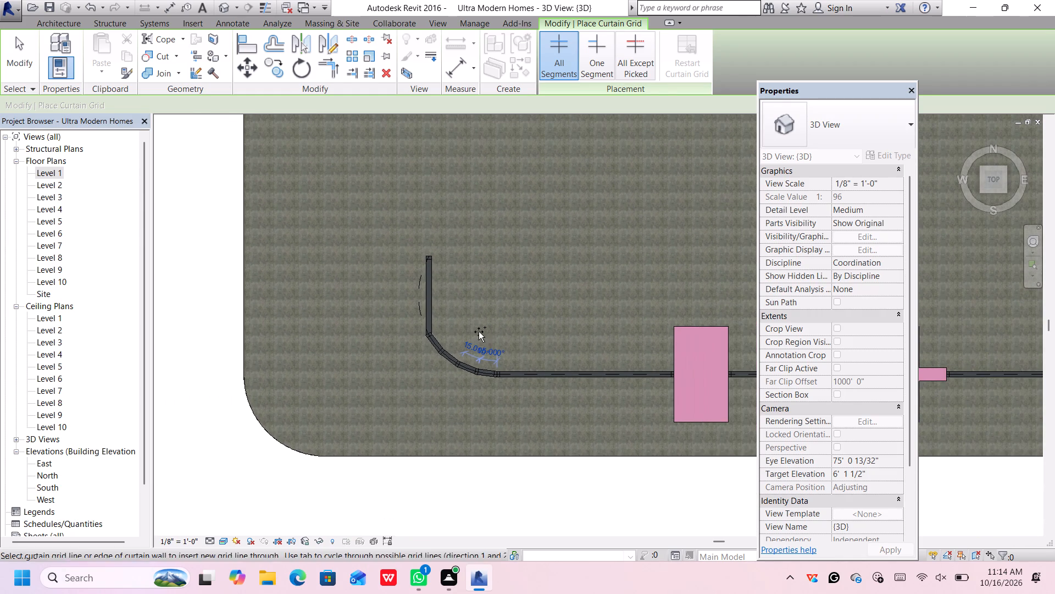
scroll(469, 321, up, 3)
scroll(461, 316, down, 1)
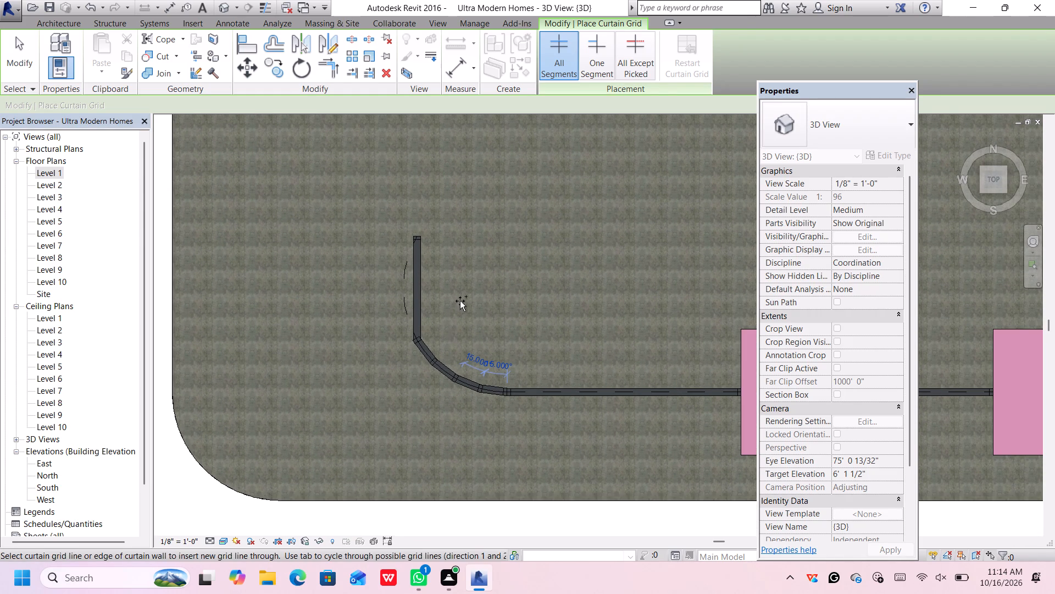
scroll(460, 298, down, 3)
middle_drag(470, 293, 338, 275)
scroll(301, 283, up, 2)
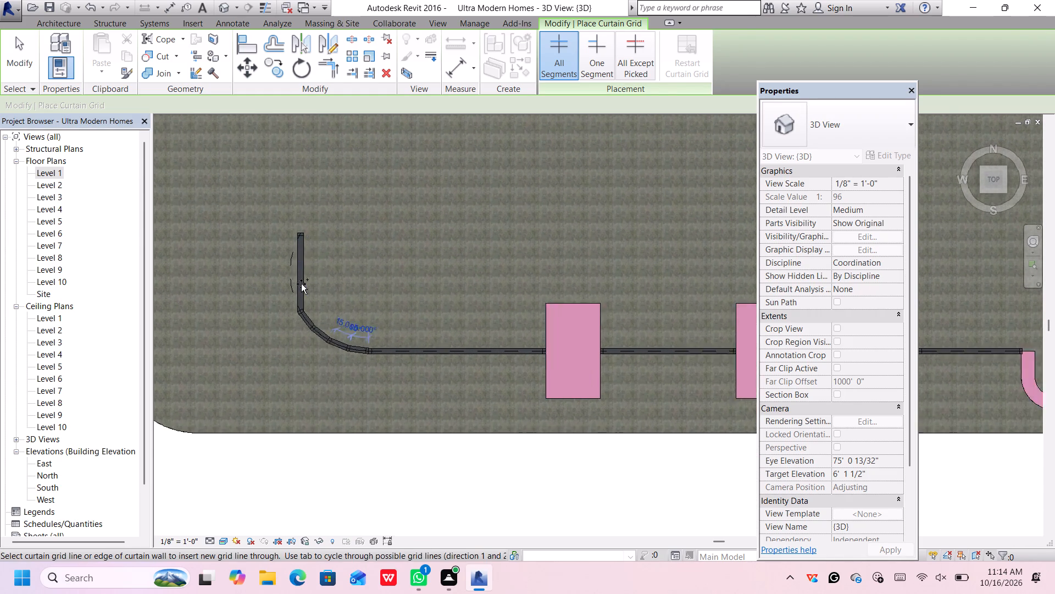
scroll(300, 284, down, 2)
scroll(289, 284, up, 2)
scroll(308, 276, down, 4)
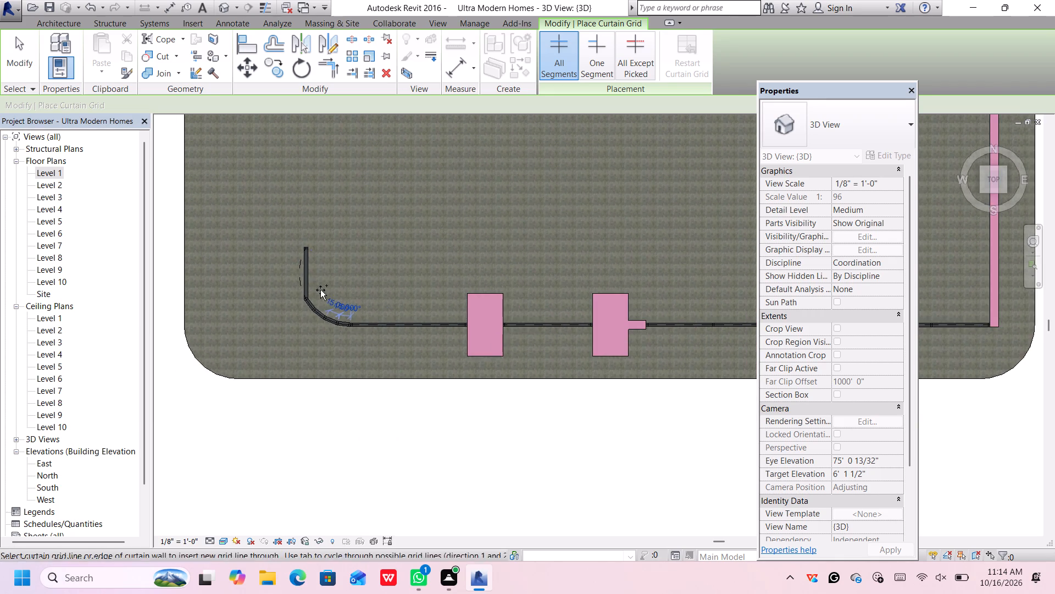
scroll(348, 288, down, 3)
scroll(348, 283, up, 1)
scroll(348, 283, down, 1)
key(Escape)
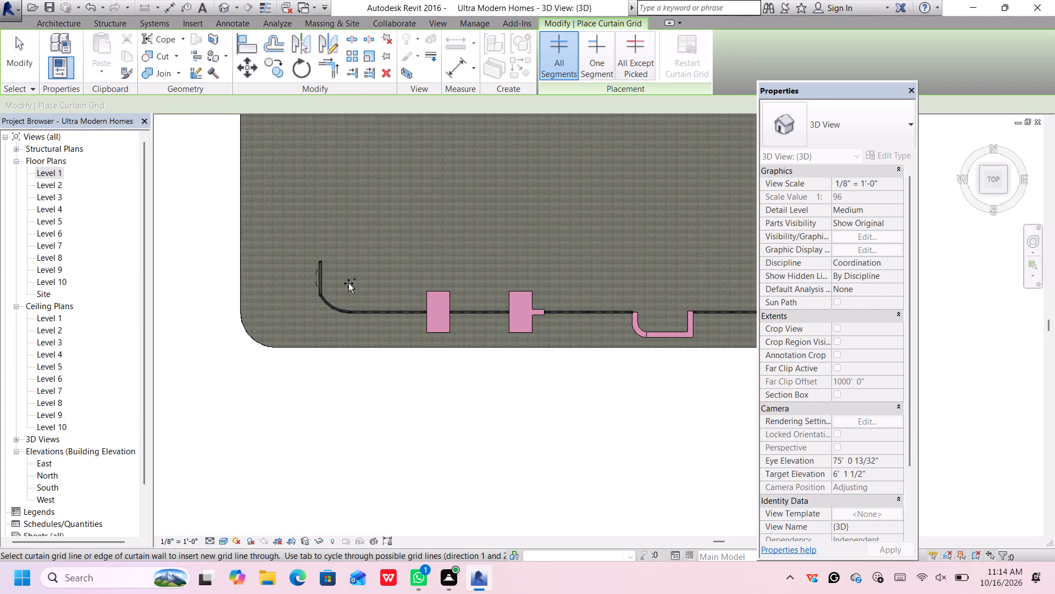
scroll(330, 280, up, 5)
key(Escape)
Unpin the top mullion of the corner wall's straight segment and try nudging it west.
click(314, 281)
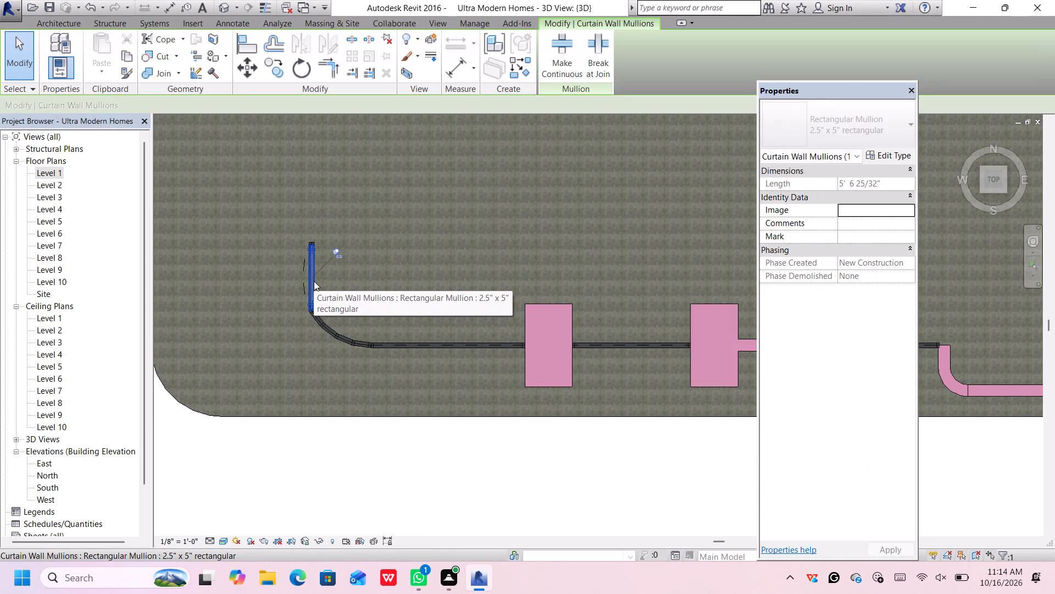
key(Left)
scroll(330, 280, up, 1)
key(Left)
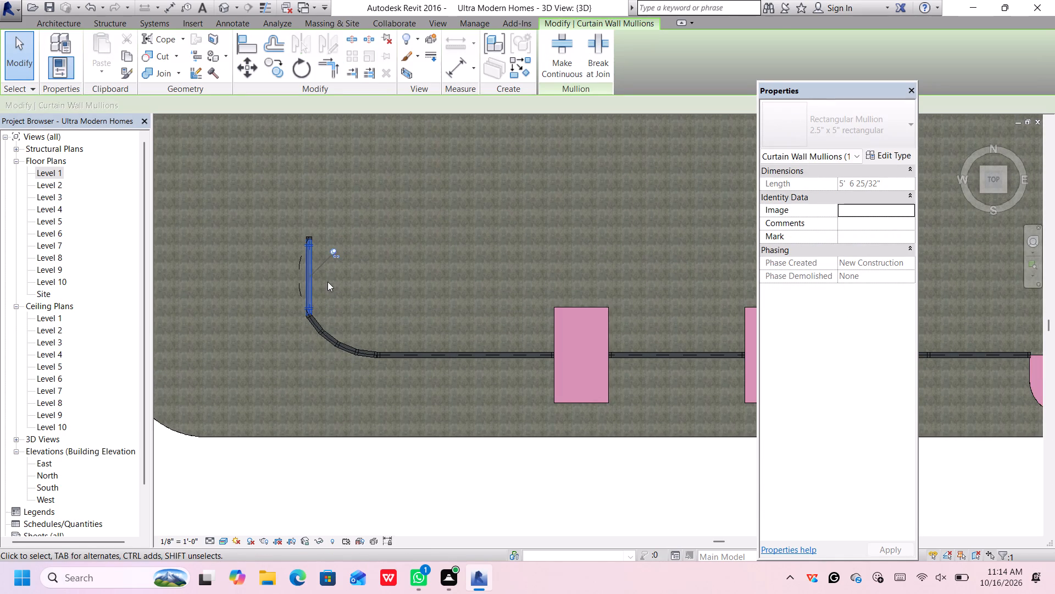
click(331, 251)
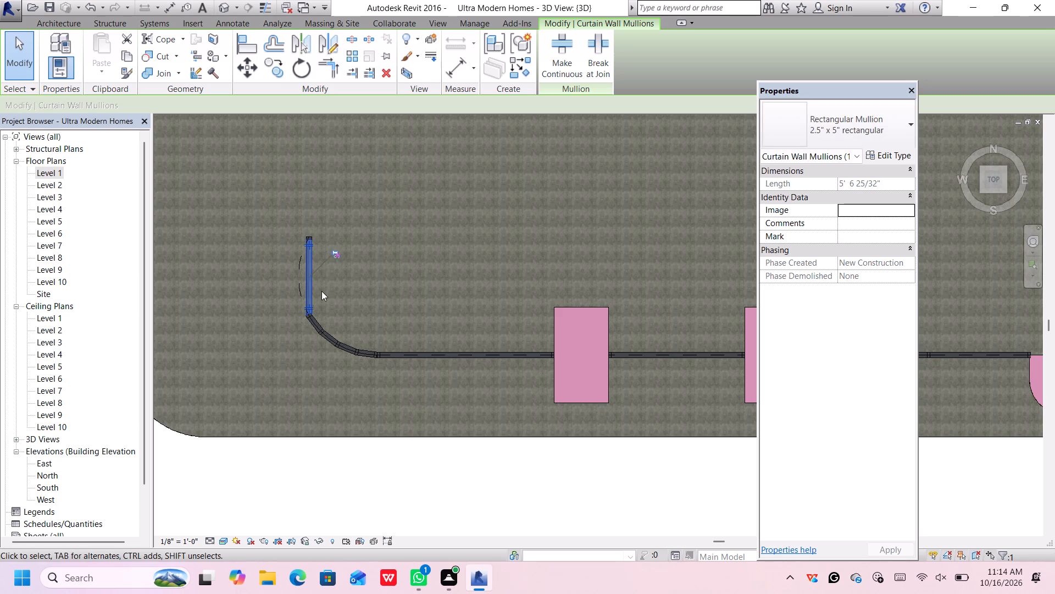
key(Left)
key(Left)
Split the corner Storefront 2 curtain wall where the straight mullion meets the curved, evenly divided portion.
click(352, 43)
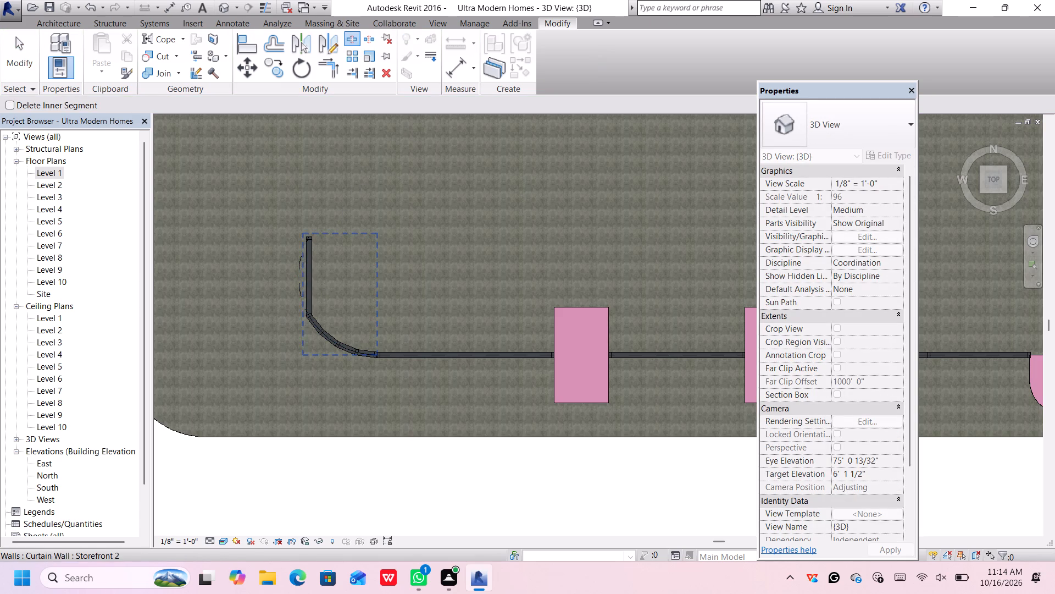
click(307, 315)
key(Left)
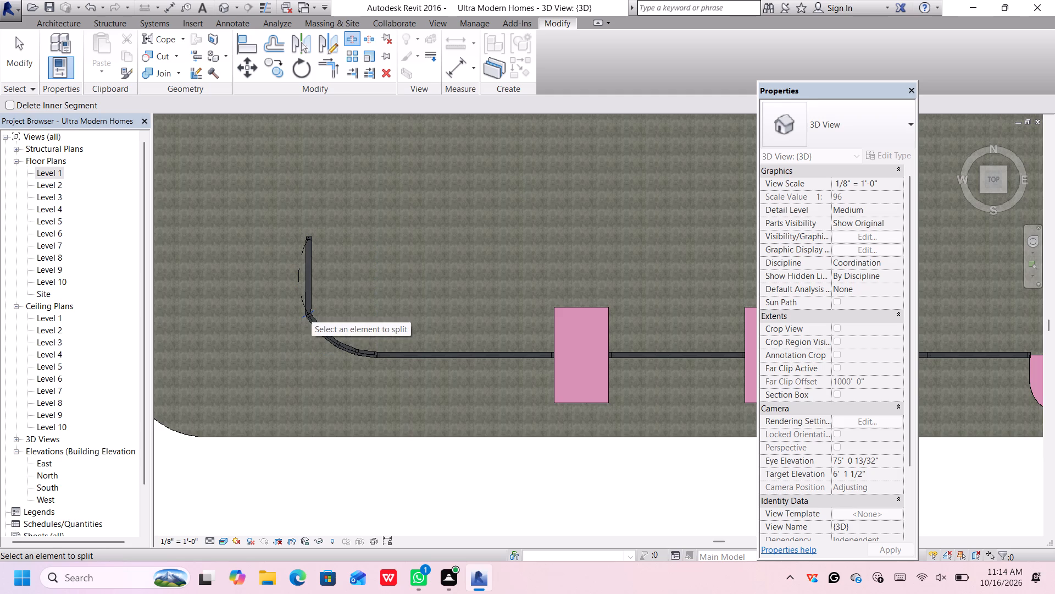
key(less)
key(Escape)
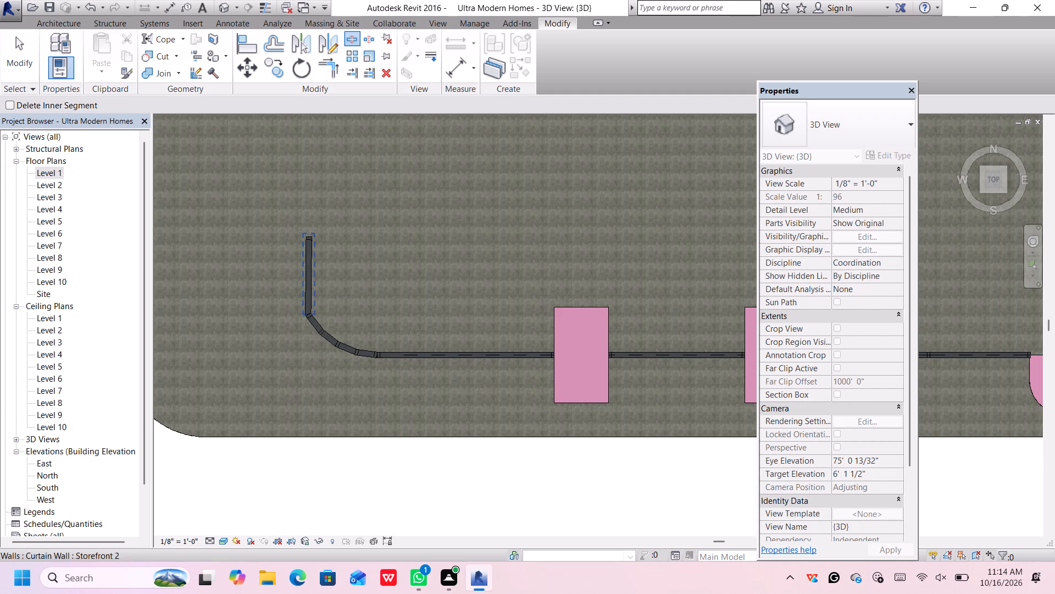
key(Escape)
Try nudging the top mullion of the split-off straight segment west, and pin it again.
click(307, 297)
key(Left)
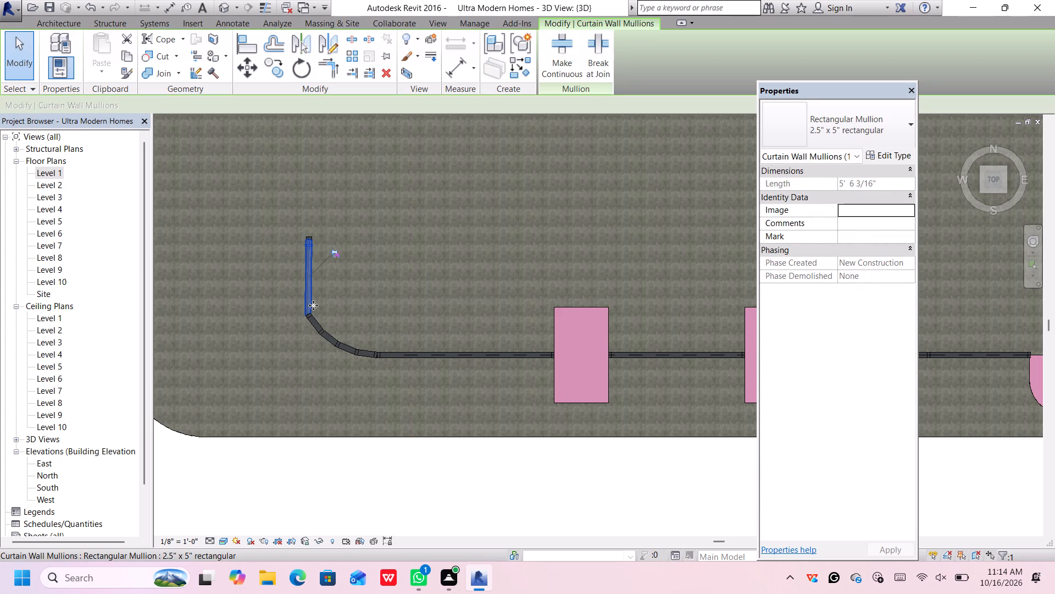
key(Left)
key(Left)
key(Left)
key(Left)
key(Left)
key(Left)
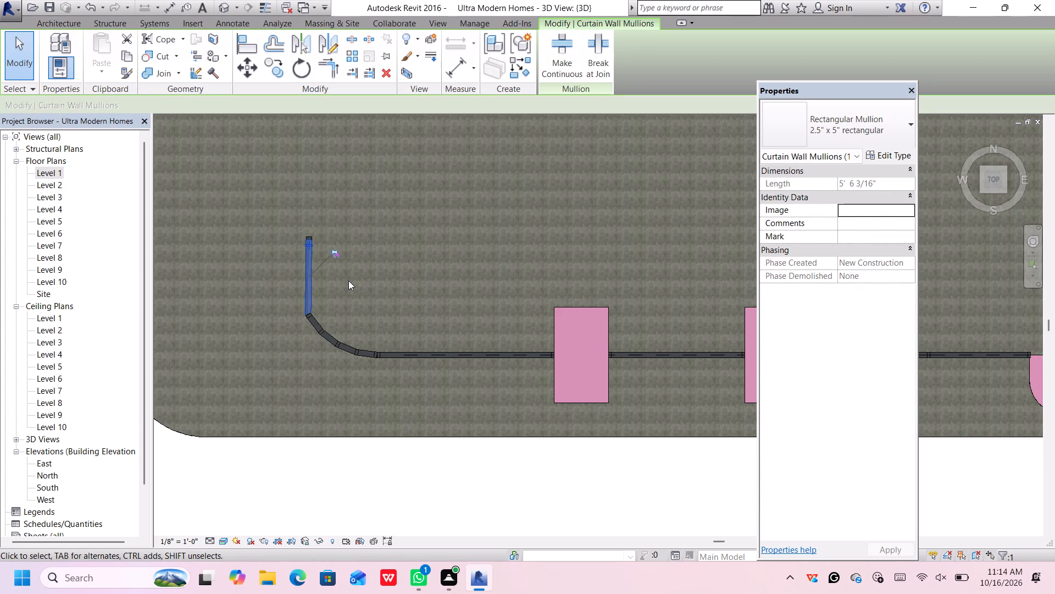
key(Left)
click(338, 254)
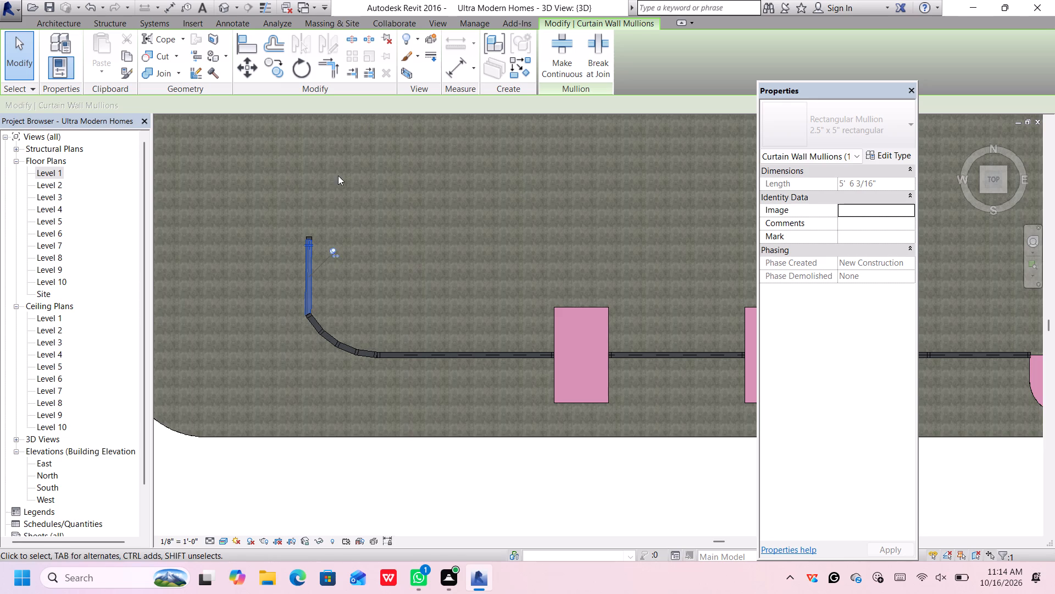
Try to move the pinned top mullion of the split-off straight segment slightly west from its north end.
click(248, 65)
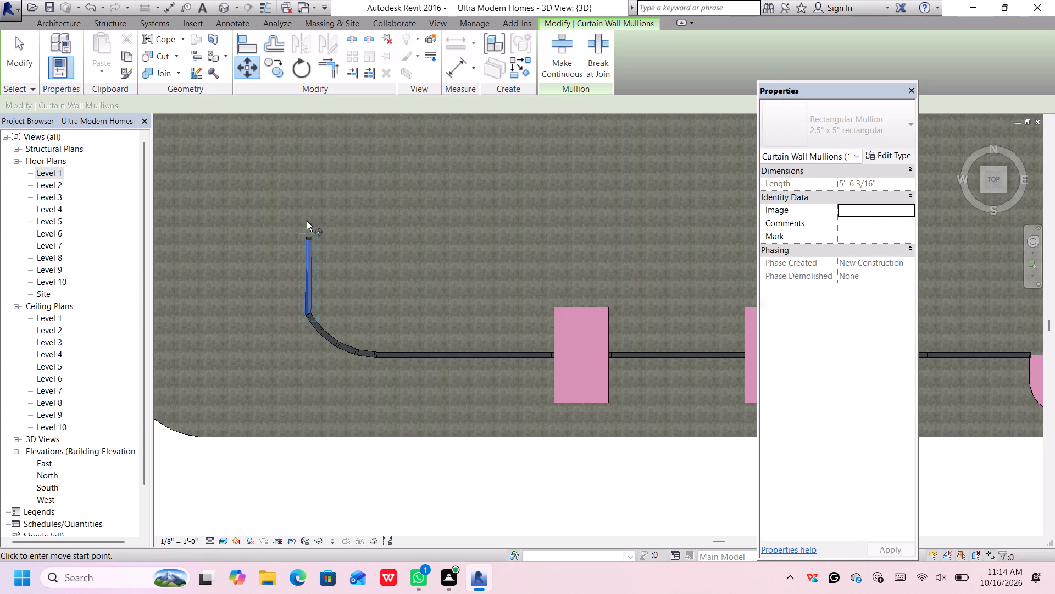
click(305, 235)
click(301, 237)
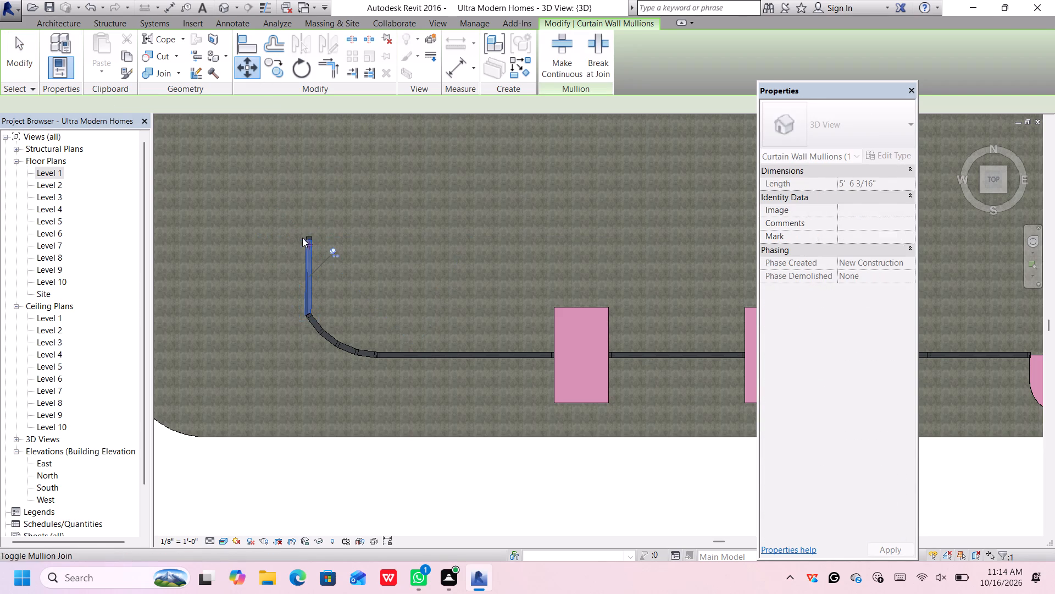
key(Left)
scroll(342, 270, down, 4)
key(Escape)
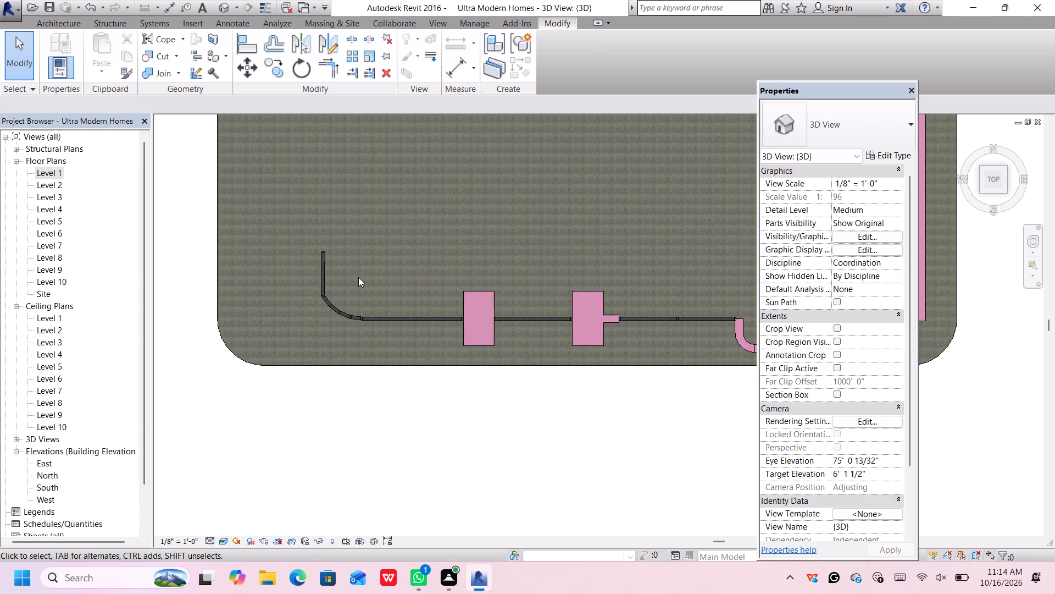
Set the unconnected height of both split corner curtain walls to 13' in an angled 3D view.
scroll(356, 278, down, 4)
middle_drag(407, 243, 394, 296)
scroll(327, 362, up, 3)
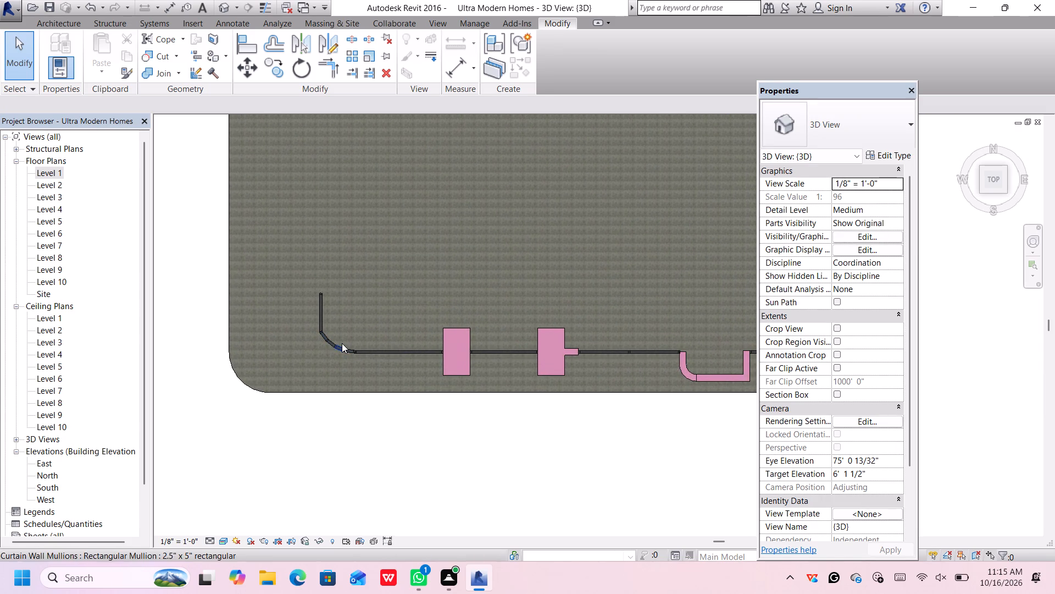
click(979, 190)
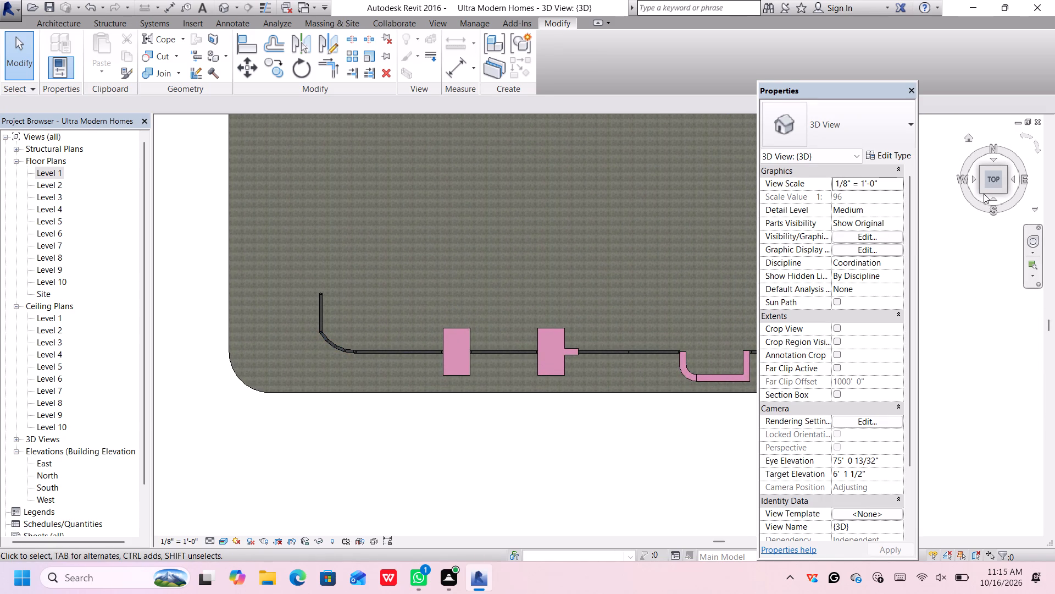
click(980, 191)
scroll(641, 469, up, 2)
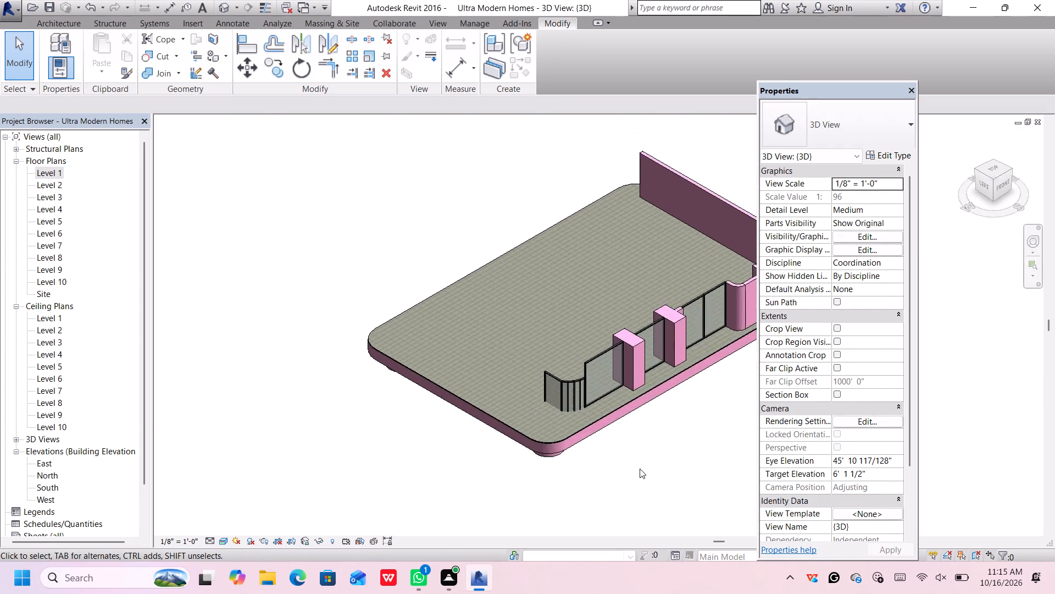
scroll(640, 469, up, 3)
scroll(463, 289, up, 4)
click(562, 321)
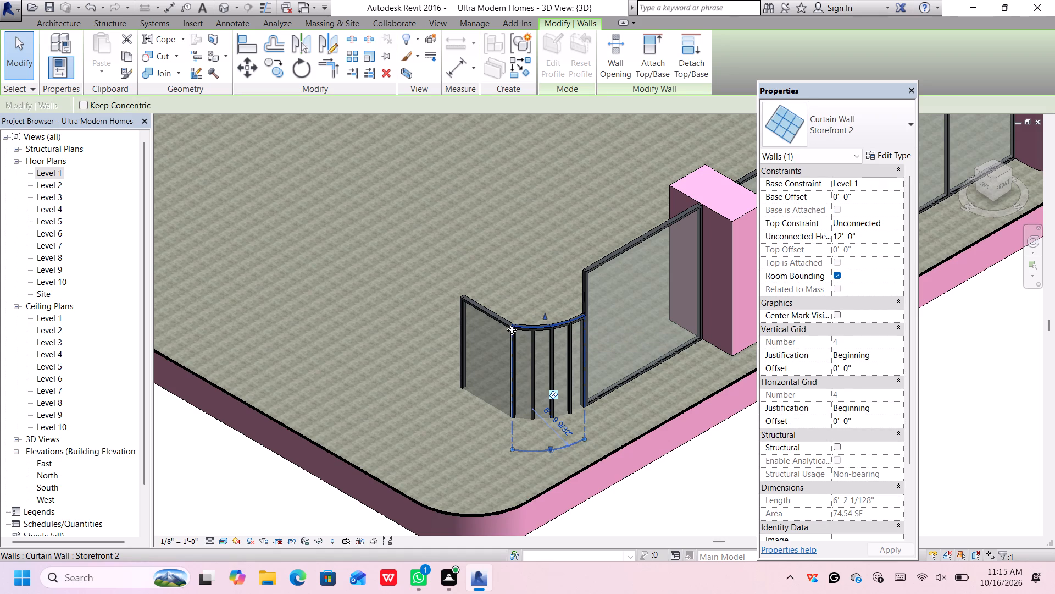
scroll(502, 319, up, 1)
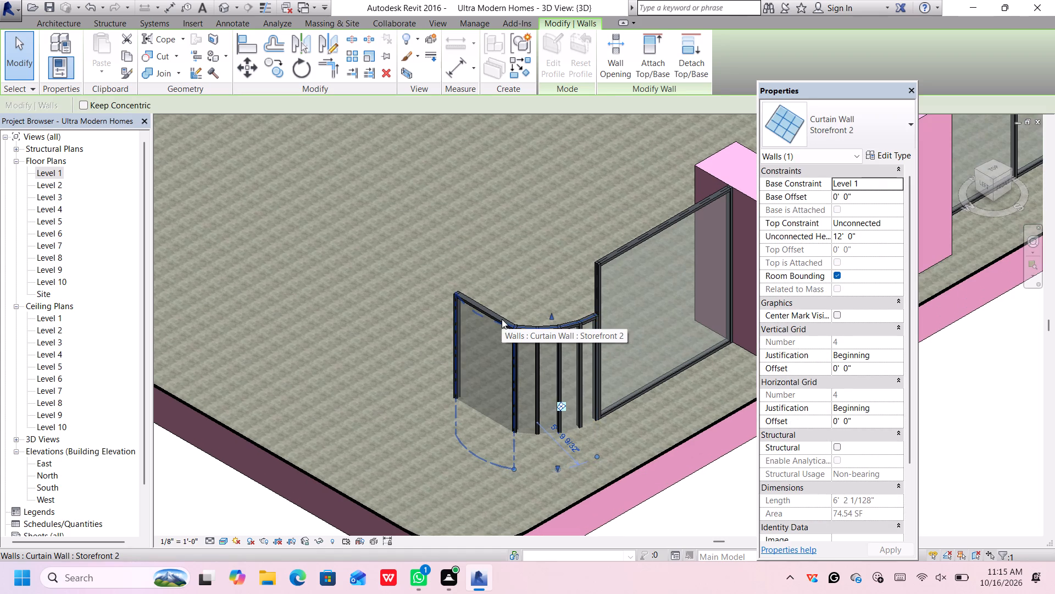
ctrl+click(502, 319)
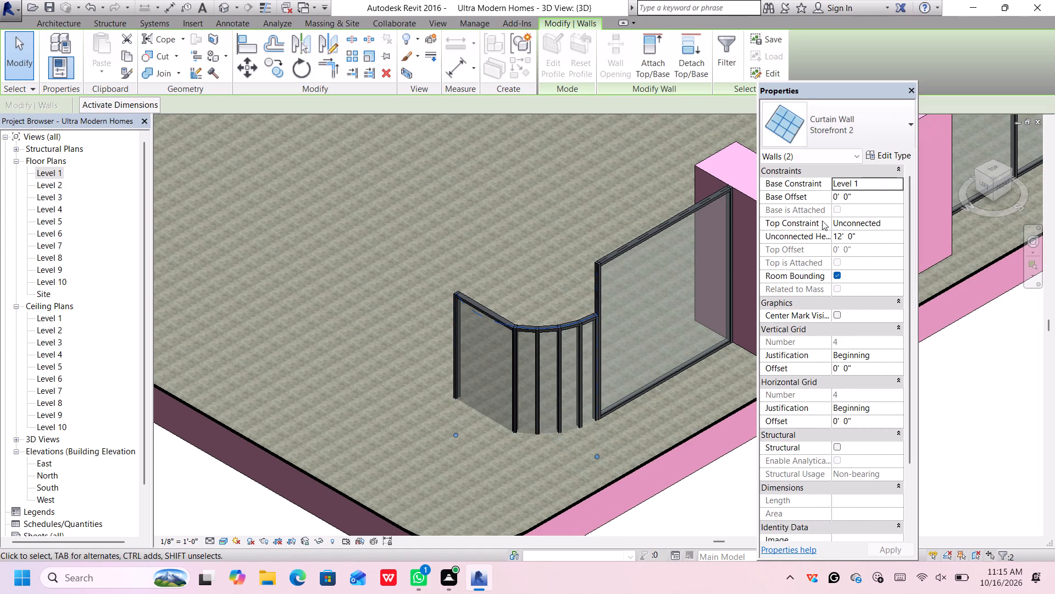
click(861, 235)
key(BackSpace)
key(BackSpace)
key(BackSpace)
key(BackSpace)
key(BackSpace)
key(BackSpace)
key(BackSpace)
key(BackSpace)
key(BackSpace)
key(BackSpace)
key(BackSpace)
key(BackSpace)
key(BackSpace)
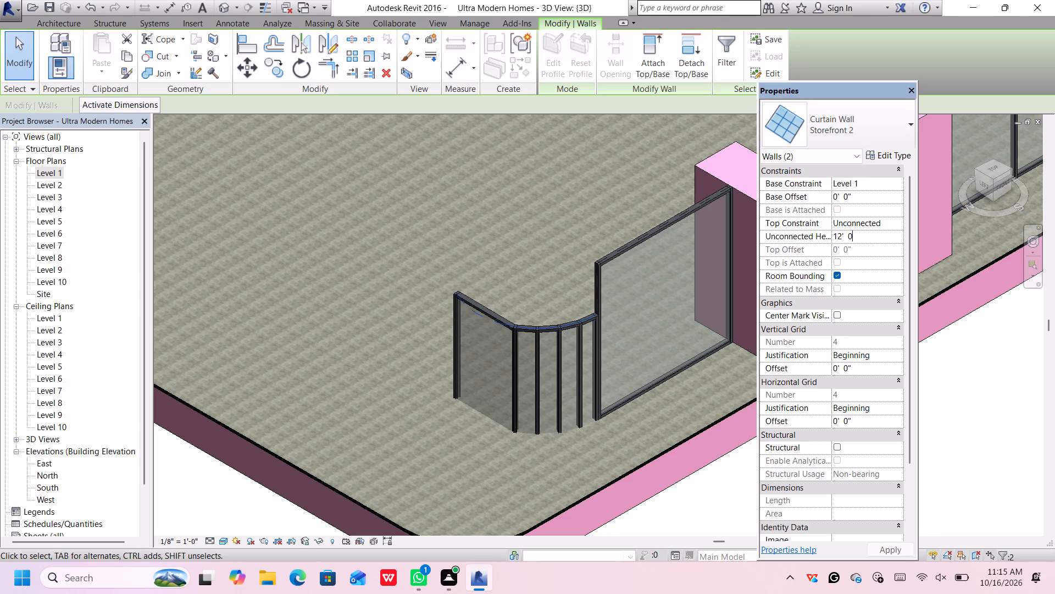
key(1)
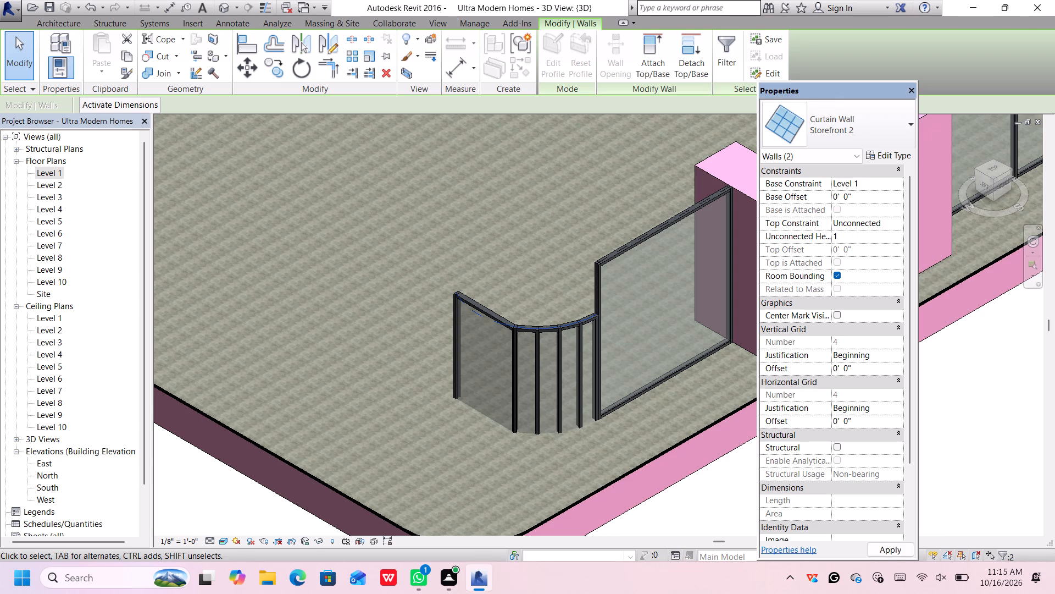
key(apostrophe)
key(Return)
click(861, 231)
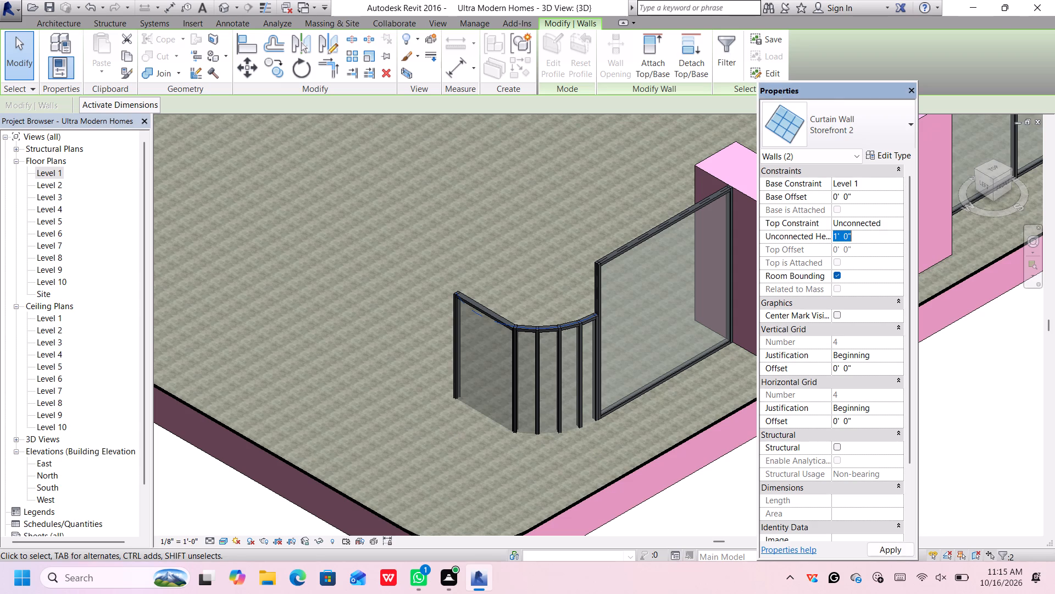
key(BackSpace)
text(13)
key(apostrophe)
key(Return)
Set the base offset of both corner curtain walls to 3' 3".
click(859, 198)
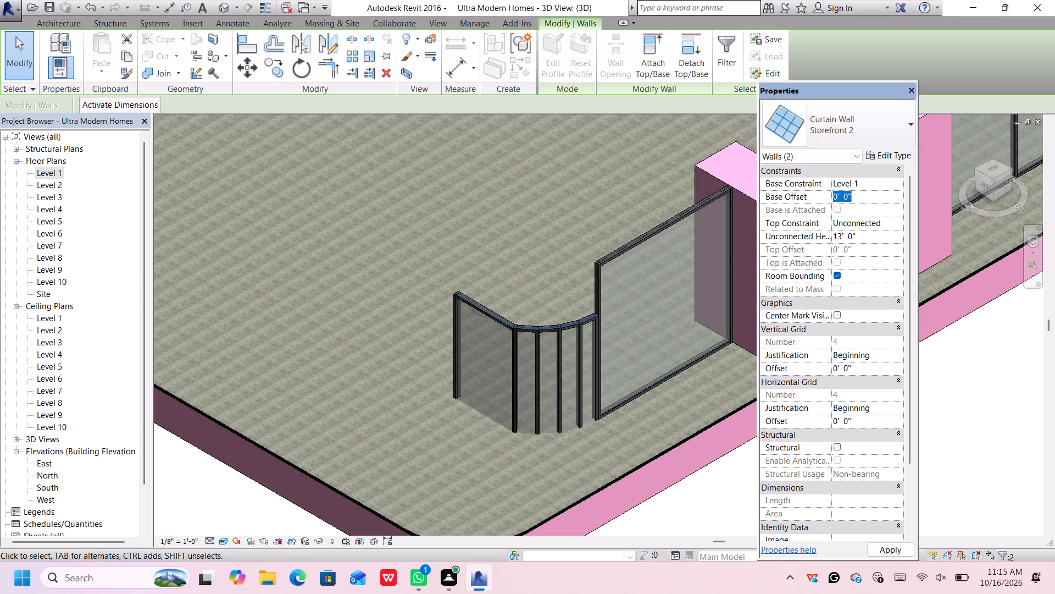
key(BackSpace)
text(3'3")
key(Return)
key(Return)
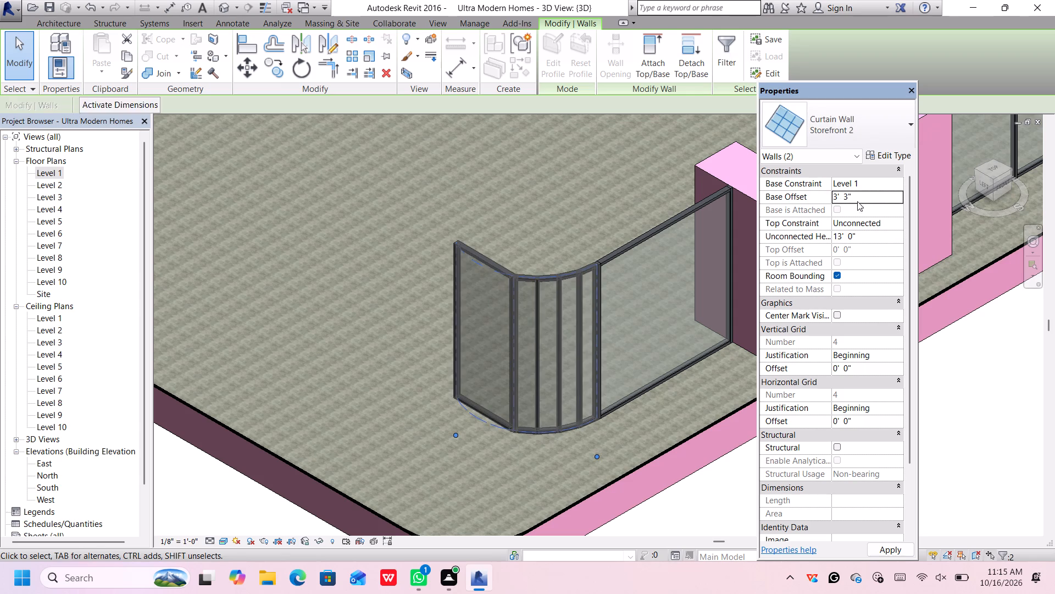
scroll(580, 296, down, 4)
scroll(560, 316, up, 2)
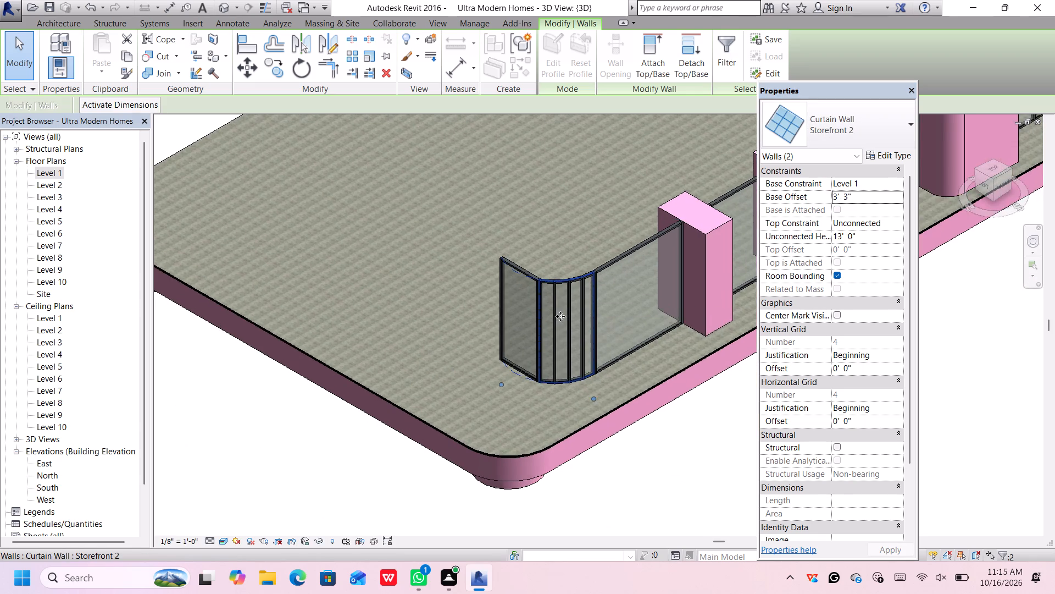
scroll(560, 316, up, 2)
scroll(595, 414, down, 4)
click(645, 480)
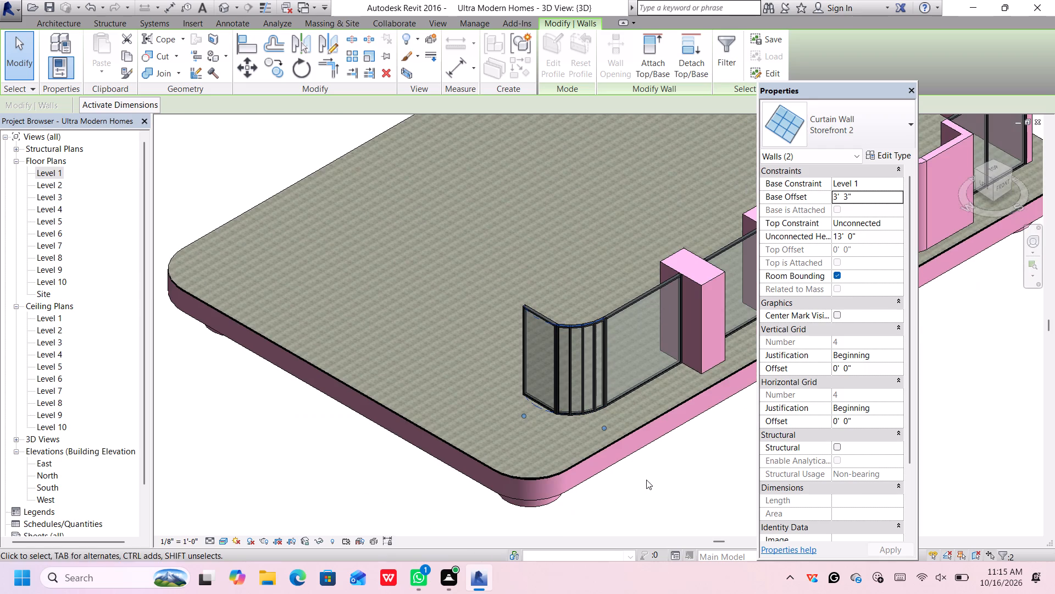
Delete the curved corner wall's intermediate vertical mullion nearest the column.
scroll(599, 354, up, 11)
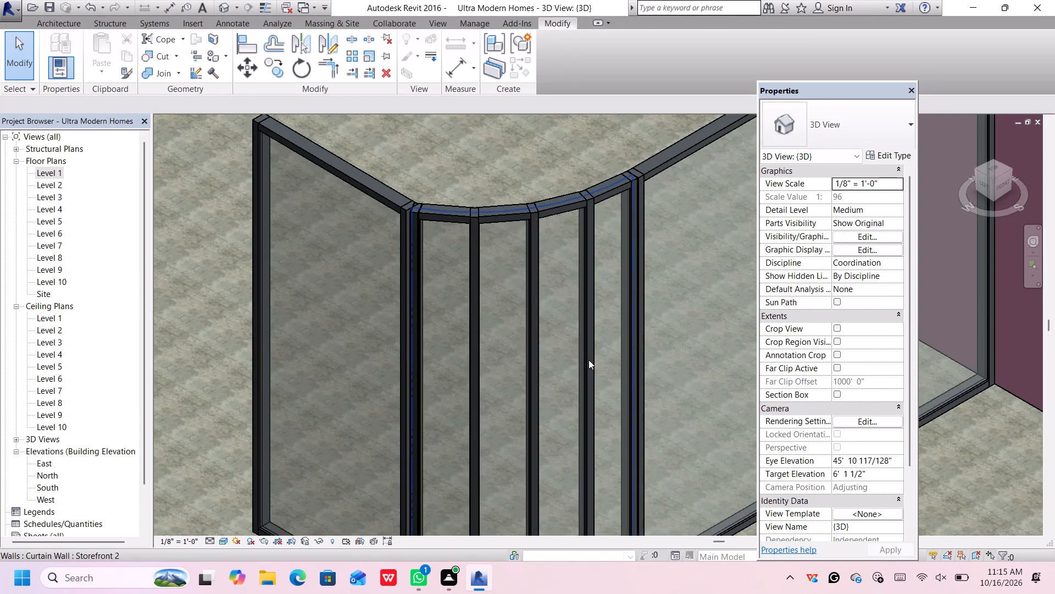
scroll(589, 360, up, 5)
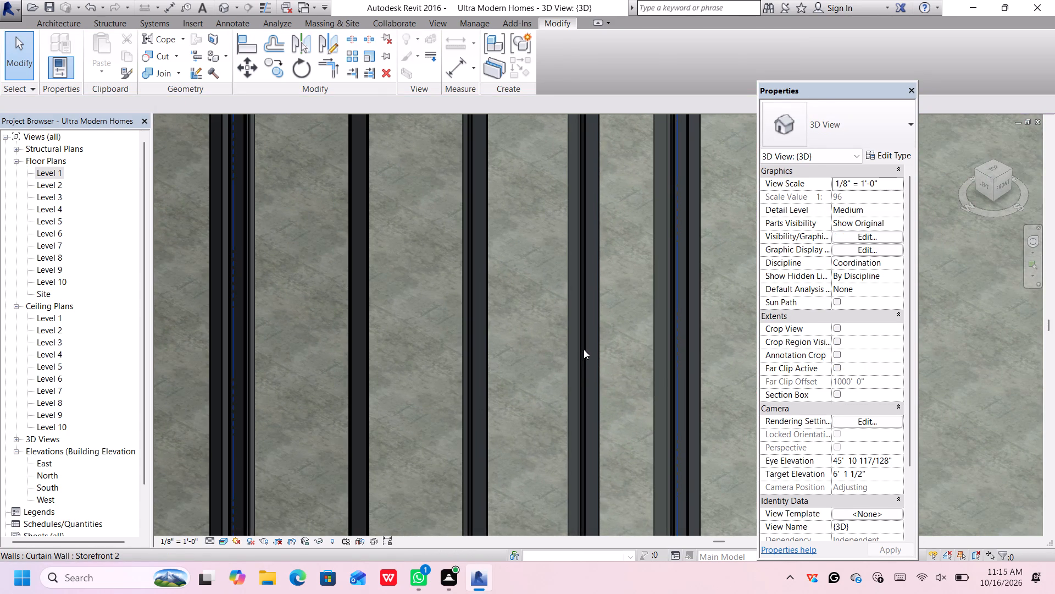
click(585, 352)
key(Delete)
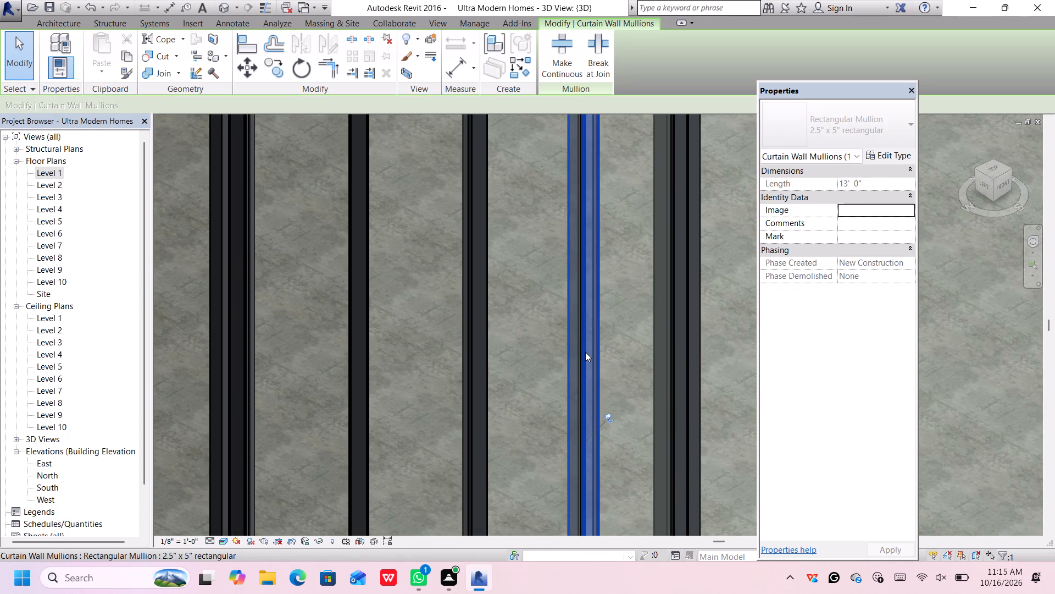
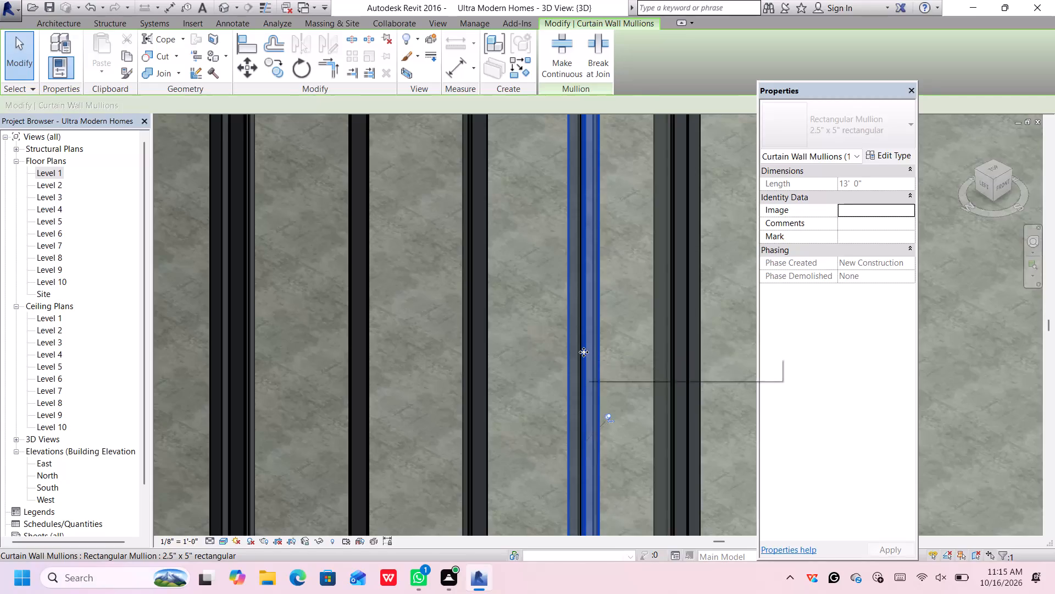
Unpin and delete the curved corner wall's selected intermediate vertical mullion, nearest the long straight front glazing.
scroll(584, 352, down, 3)
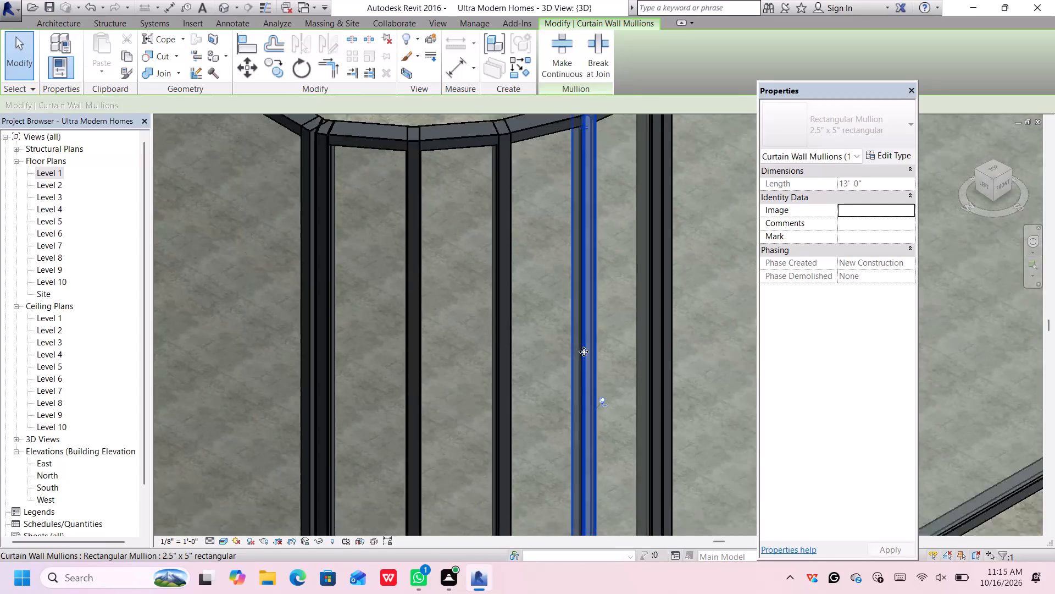
scroll(584, 351, down, 1)
click(599, 389)
click(599, 389)
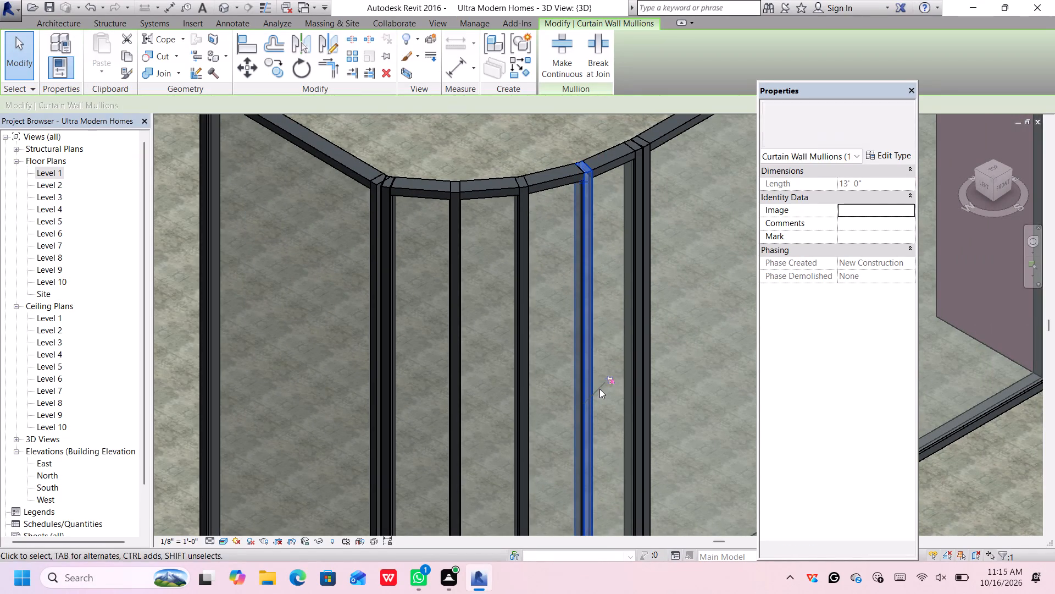
key(Delete)
scroll(596, 376, up, 3)
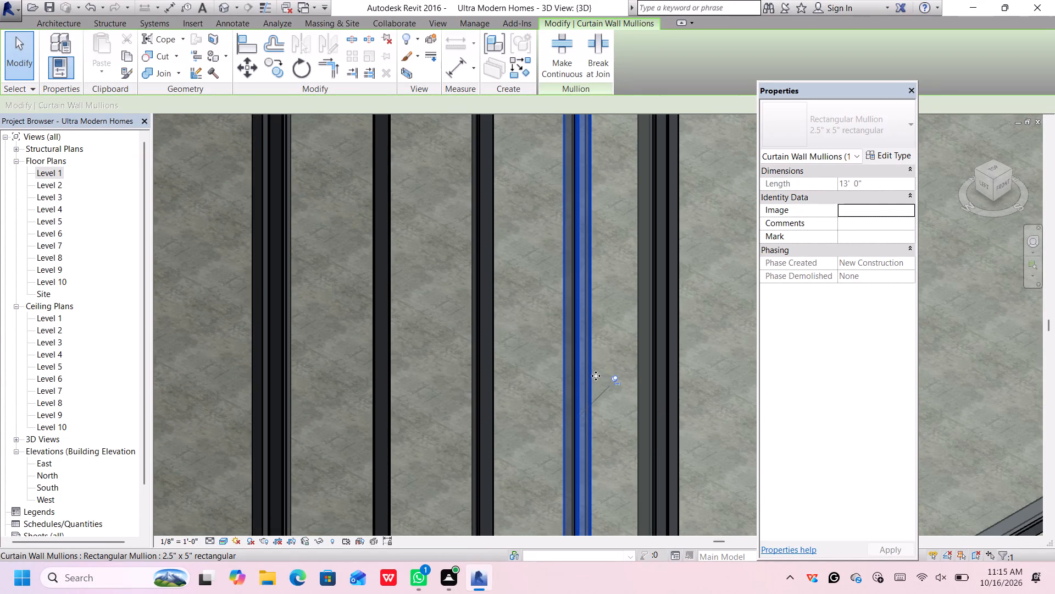
key(Delete)
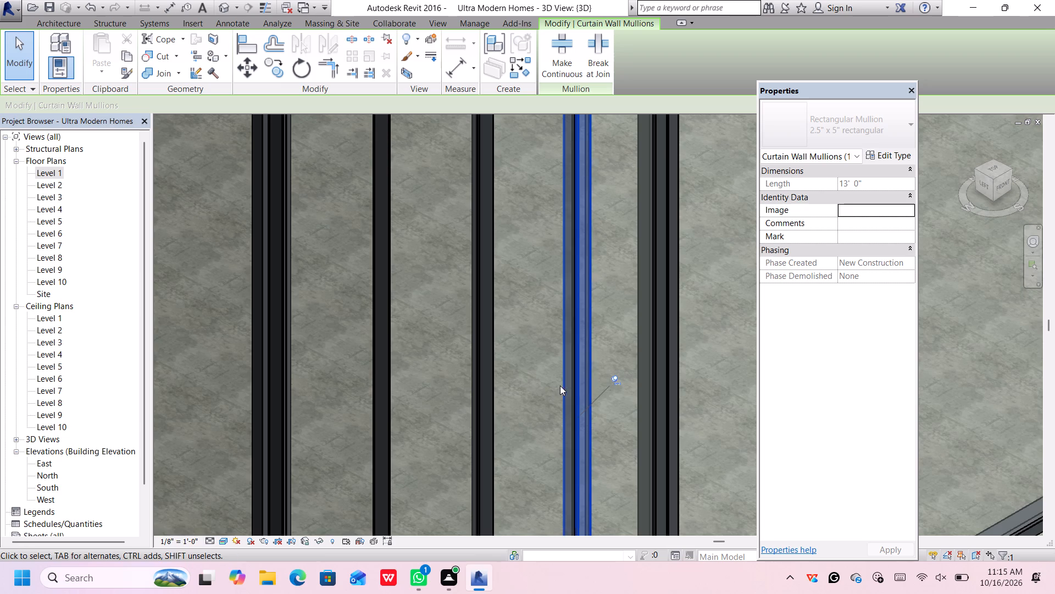
scroll(567, 380, down, 6)
middle_drag(573, 375, 558, 275)
scroll(558, 285, up, 2)
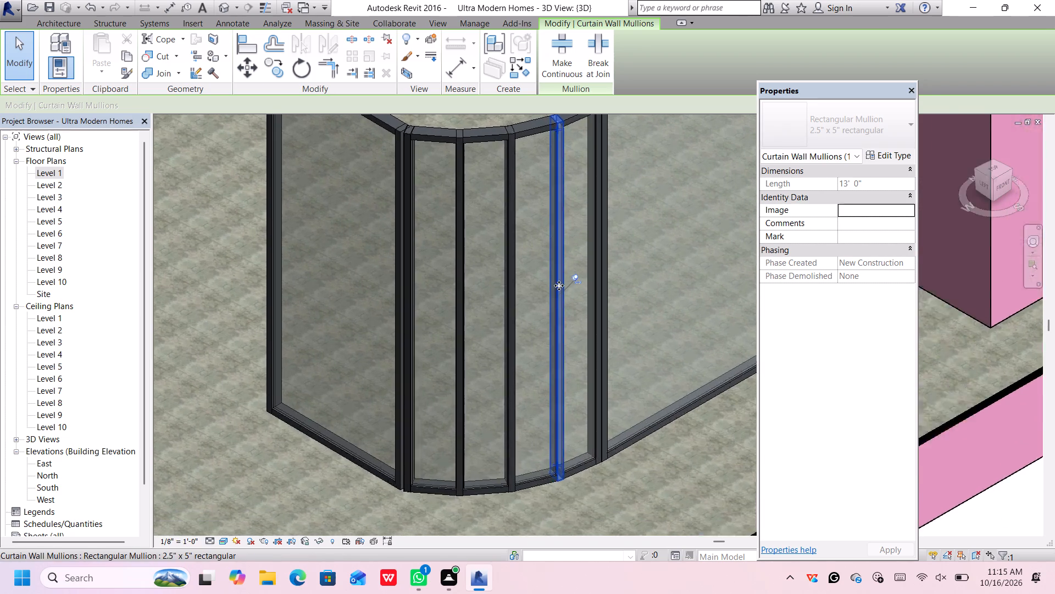
scroll(559, 285, up, 3)
click(590, 271)
scroll(574, 312, up, 2)
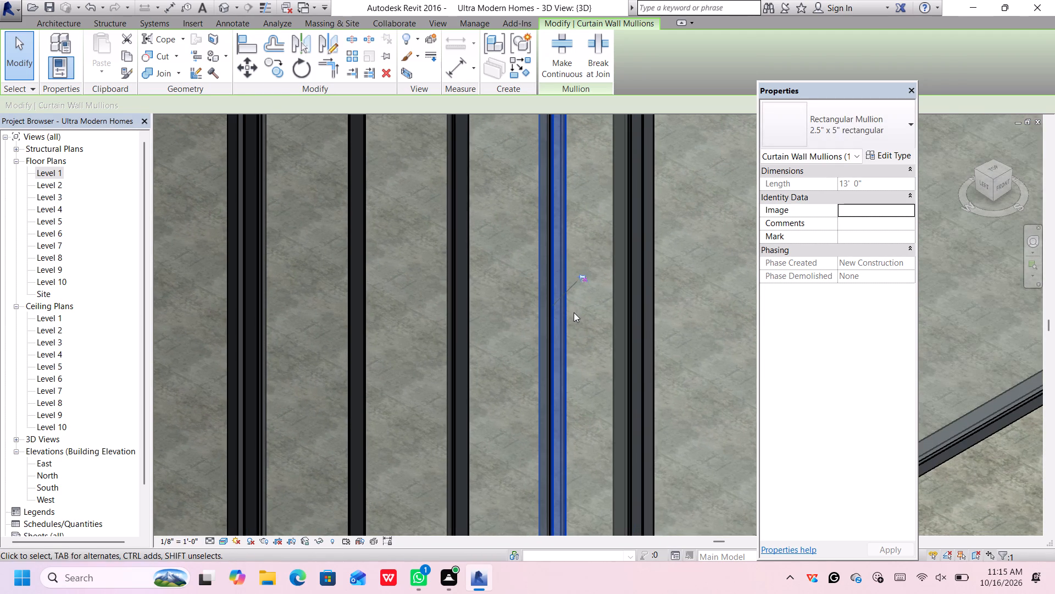
key(Delete)
Unpin and delete the middle vertical mullion of the curved corner curtain wall.
scroll(530, 341, down, 6)
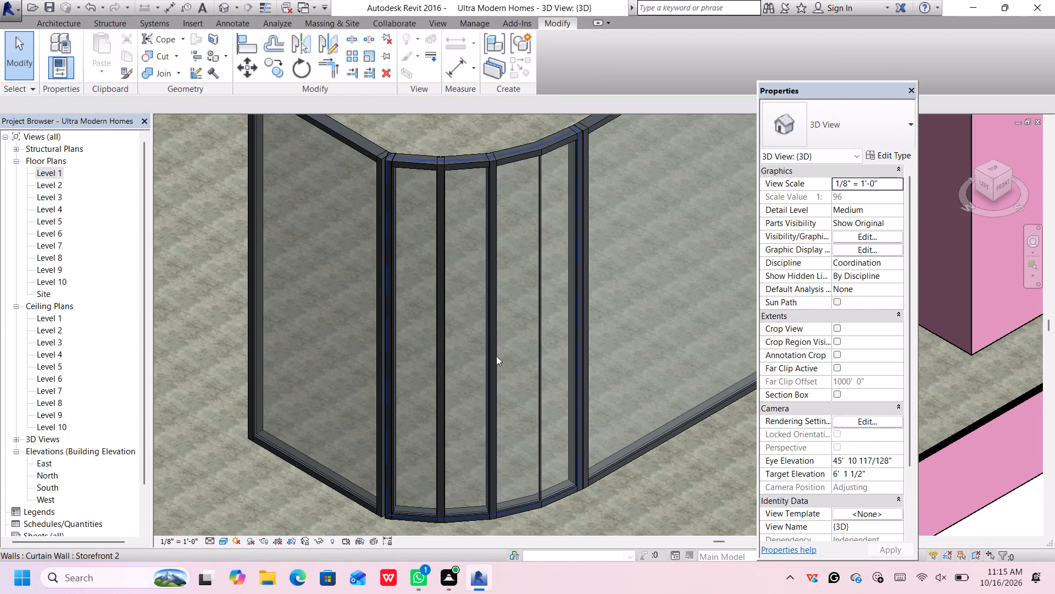
scroll(491, 359, up, 3)
click(491, 359)
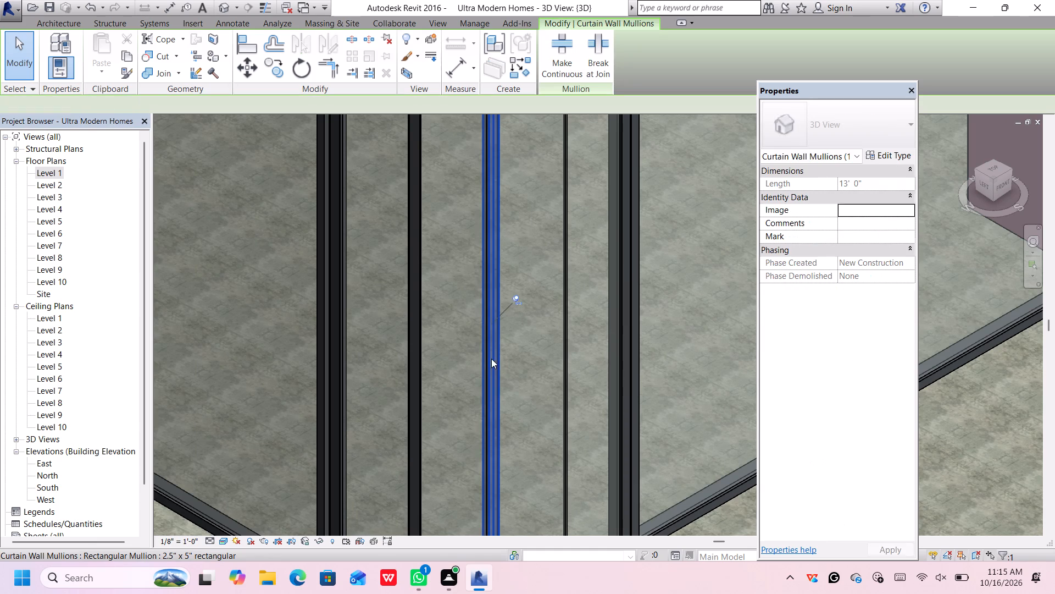
click(517, 296)
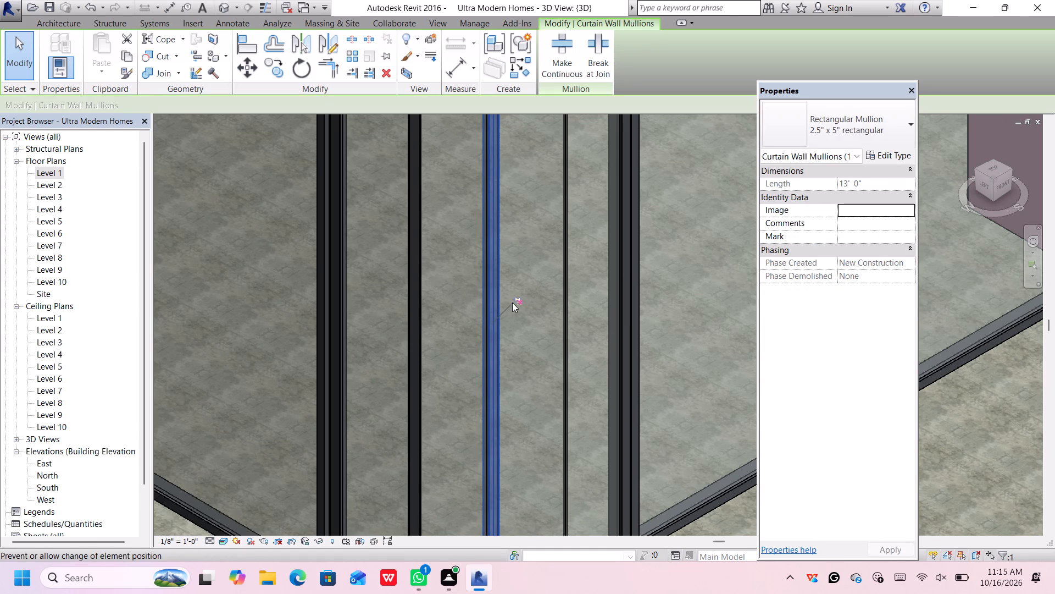
scroll(502, 314, up, 5)
key(Delete)
Unpin and delete the curved corner wall's remaining intermediate vertical mullion, nearest the short straight side segment.
scroll(476, 336, down, 3)
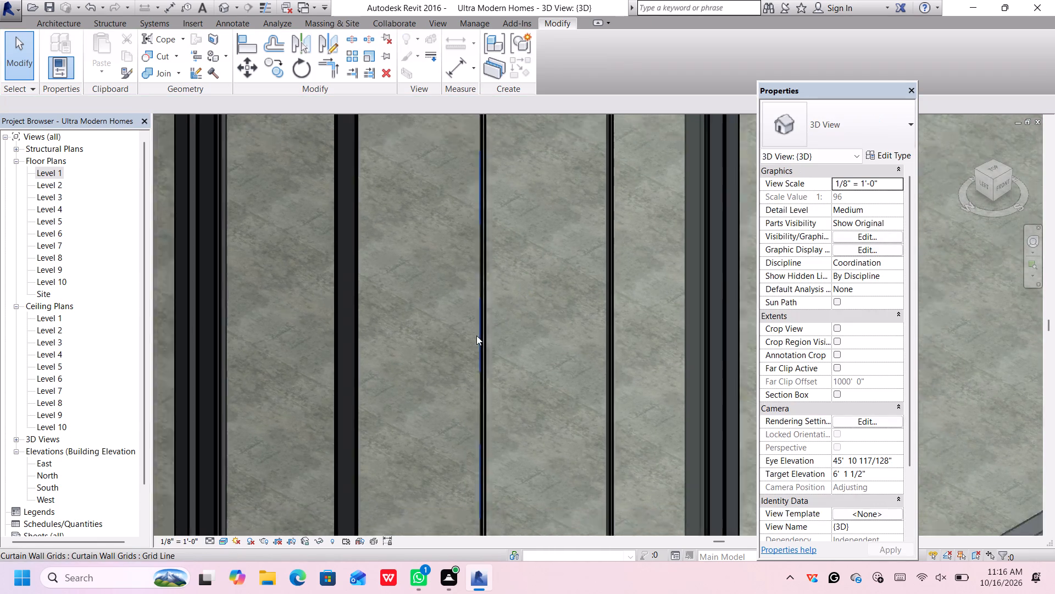
scroll(476, 335, down, 4)
click(420, 353)
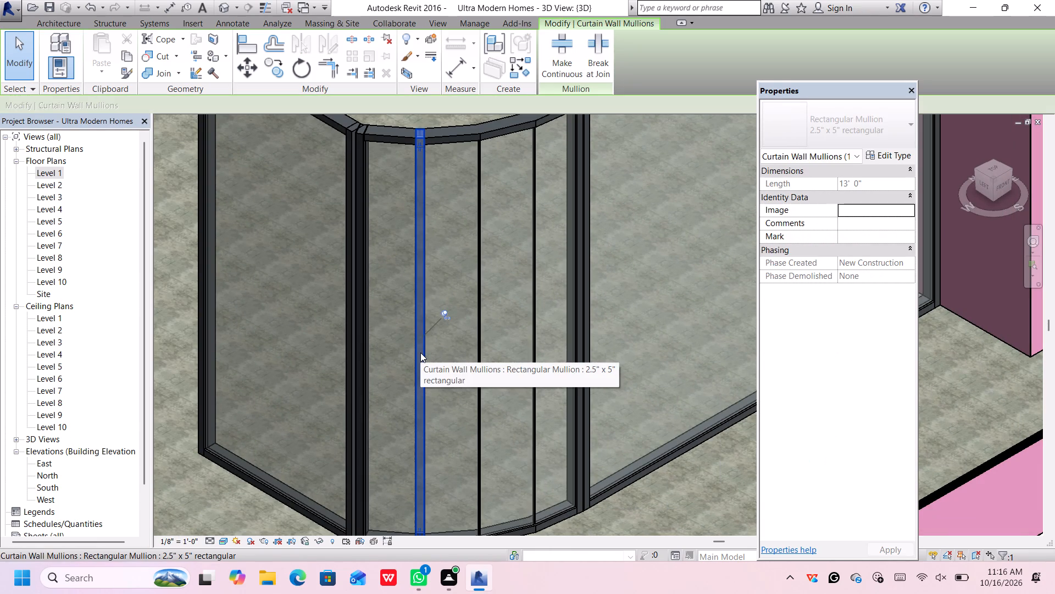
scroll(420, 352, up, 1)
scroll(420, 352, down, 2)
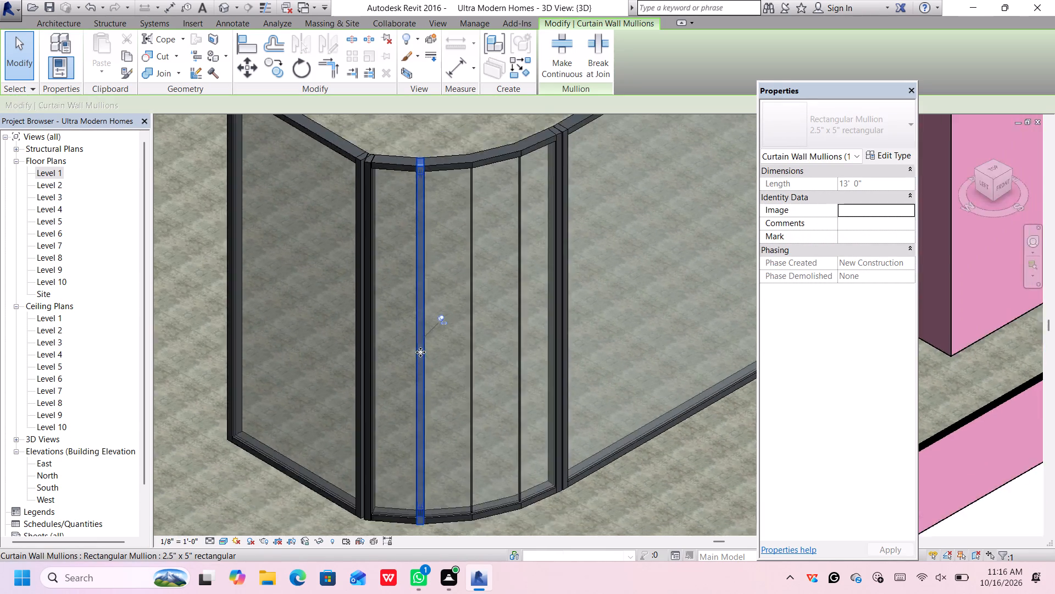
scroll(422, 352, up, 1)
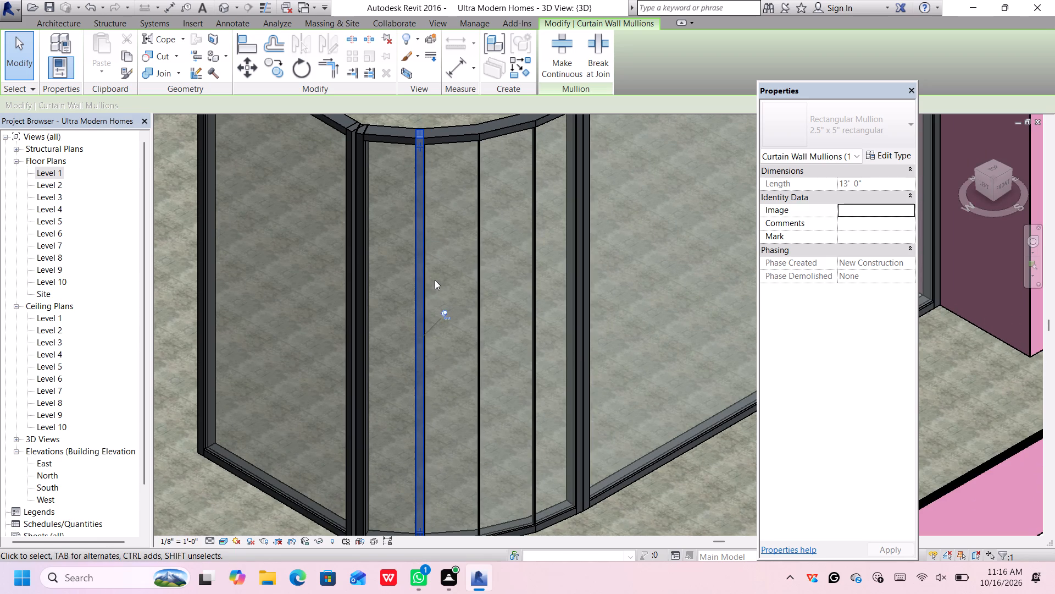
scroll(451, 312, up, 3)
click(442, 310)
scroll(442, 310, down, 4)
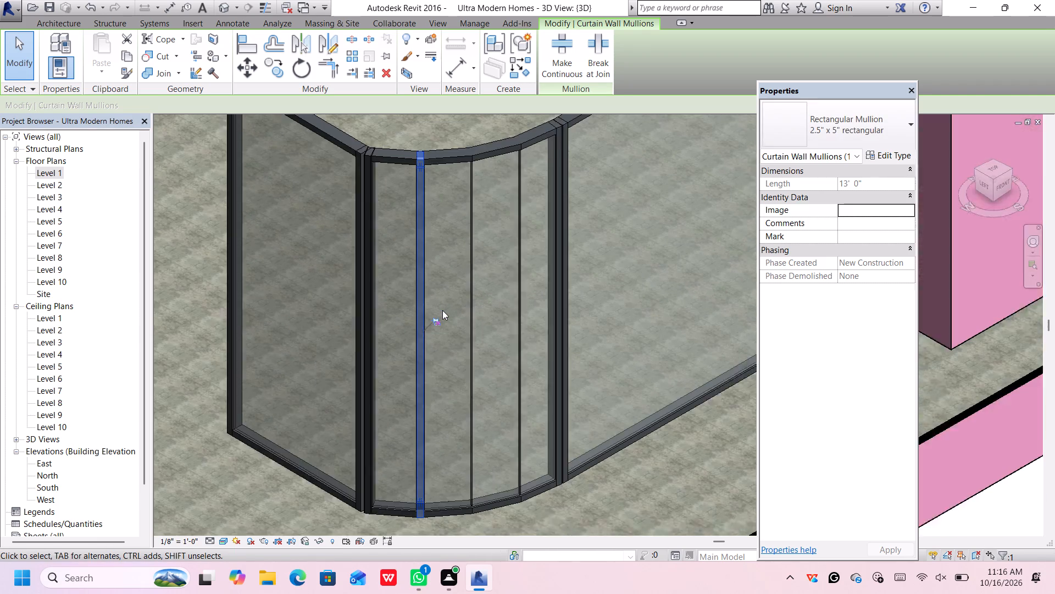
scroll(442, 310, down, 2)
key(Delete)
Select the curved corner curtain wall and examine its end mullion against the long straight front glazing.
scroll(520, 293, up, 5)
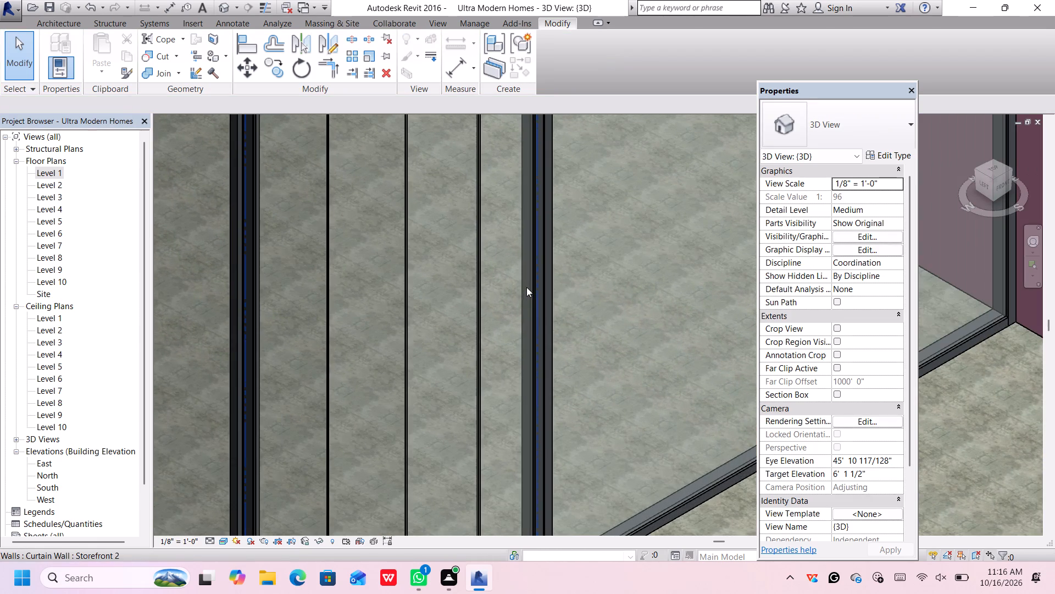
click(534, 283)
scroll(535, 299, up, 5)
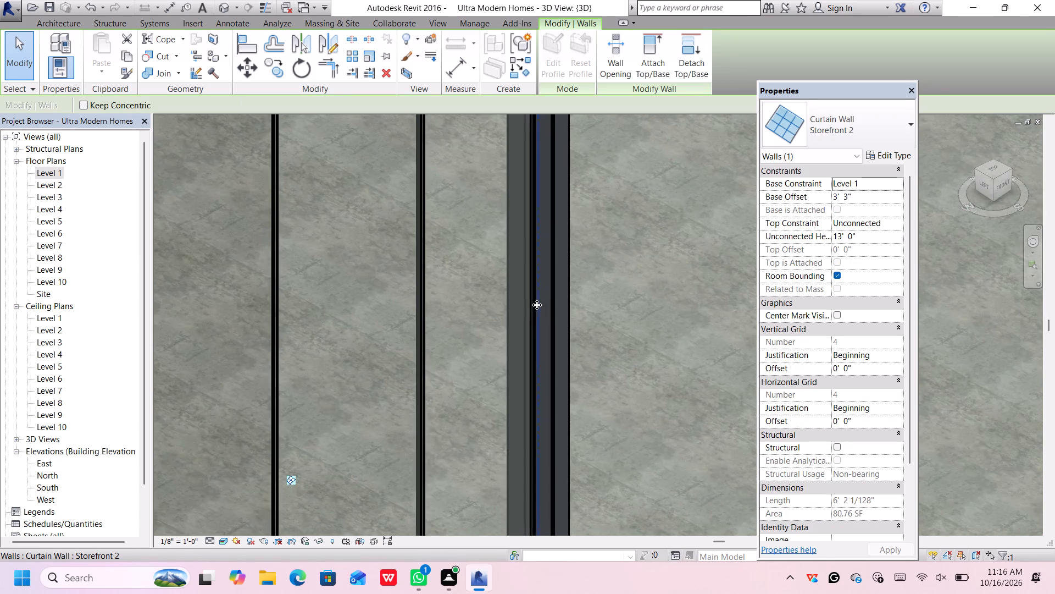
scroll(545, 302, up, 4)
scroll(545, 301, down, 2)
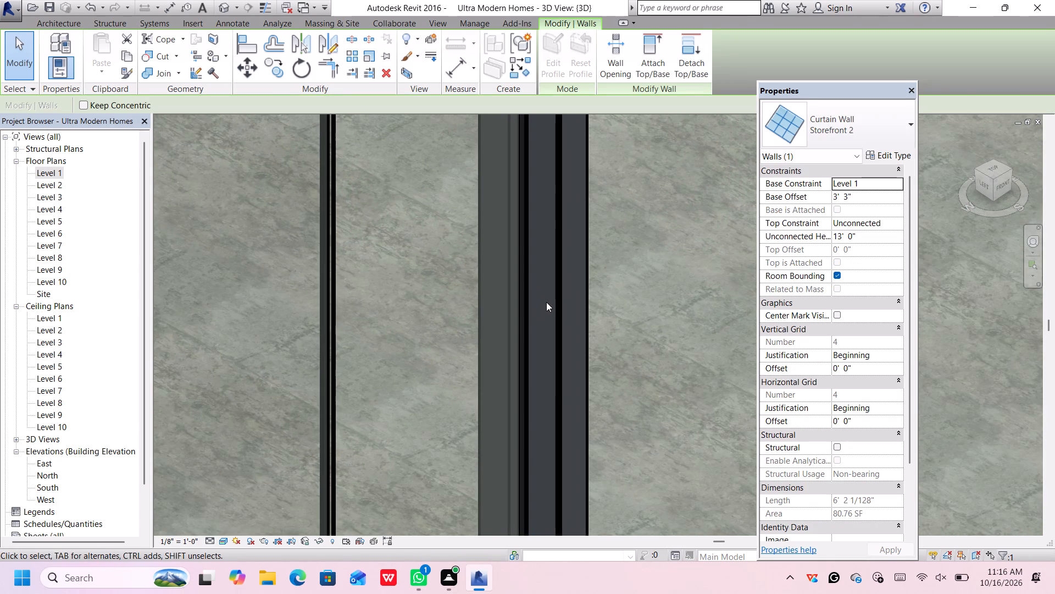
scroll(546, 302, down, 5)
click(544, 308)
scroll(544, 308, down, 6)
drag(545, 287, 546, 196)
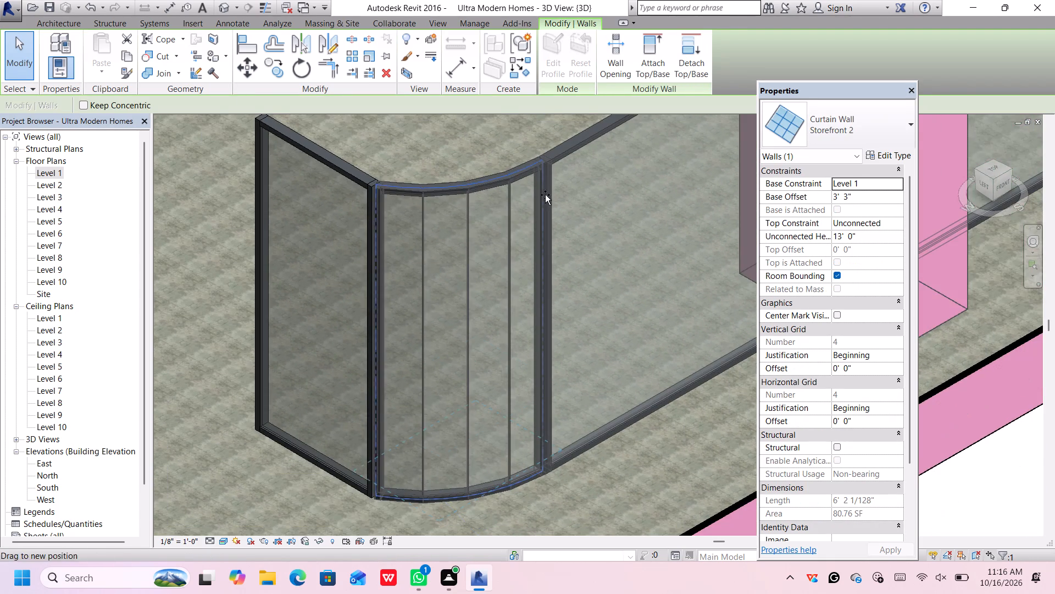
scroll(545, 194, up, 6)
scroll(502, 309, down, 6)
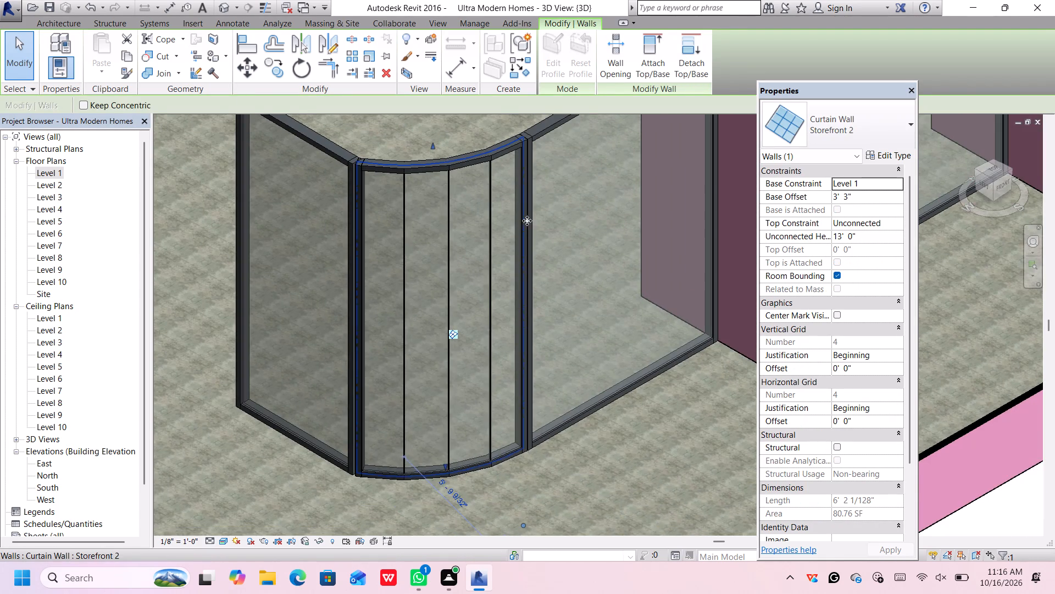
scroll(527, 222, up, 13)
scroll(523, 281, up, 6)
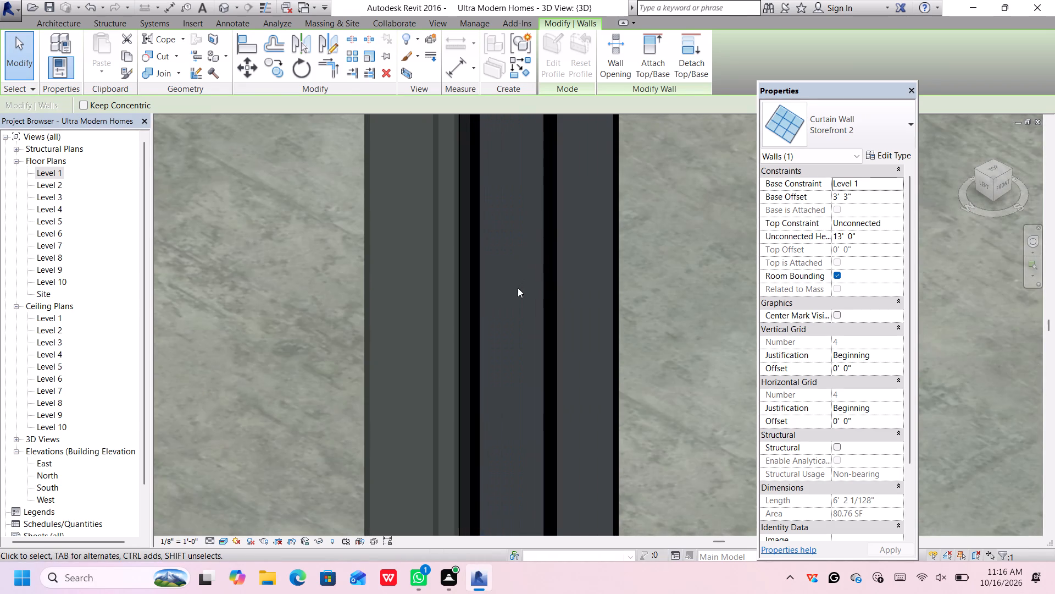
scroll(564, 283, down, 8)
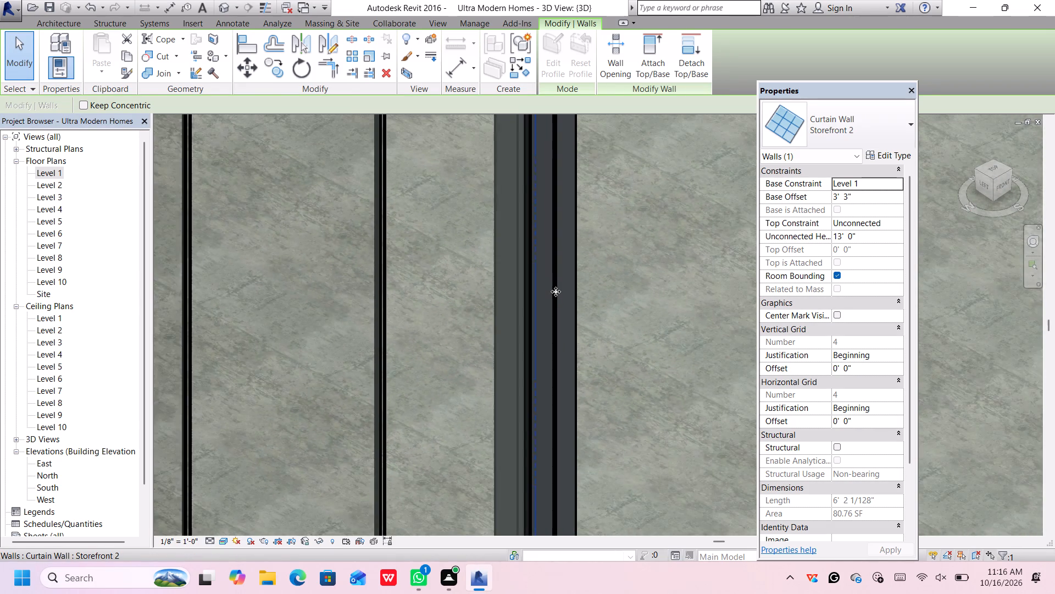
scroll(557, 287, down, 11)
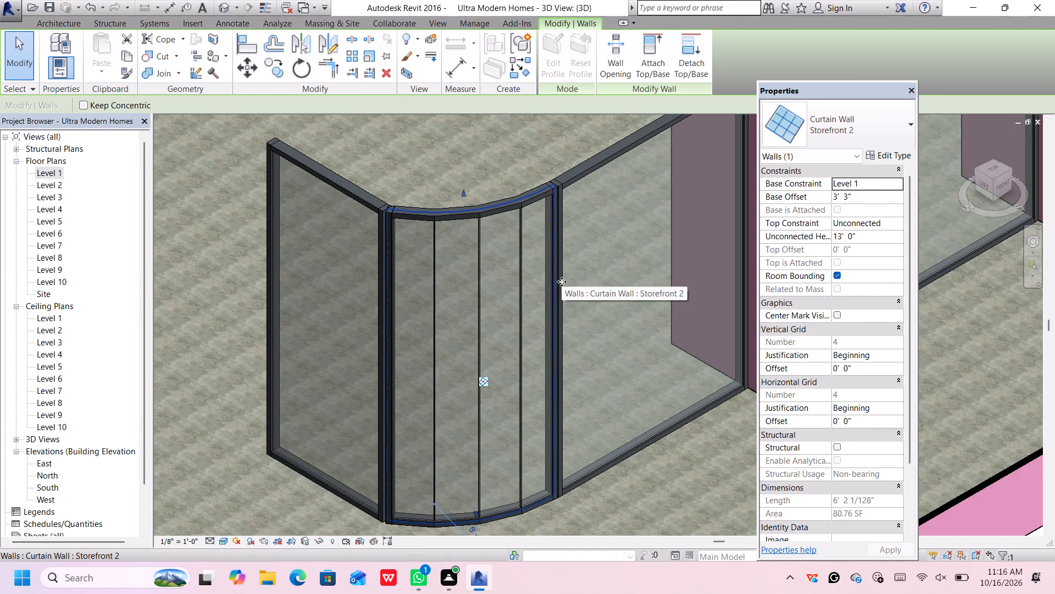
Examine the joint between the curved wall and the long straight glazing from the front, from top to bottom.
middle_drag(562, 282, 447, 250)
shift+scroll(447, 249, up, 2)
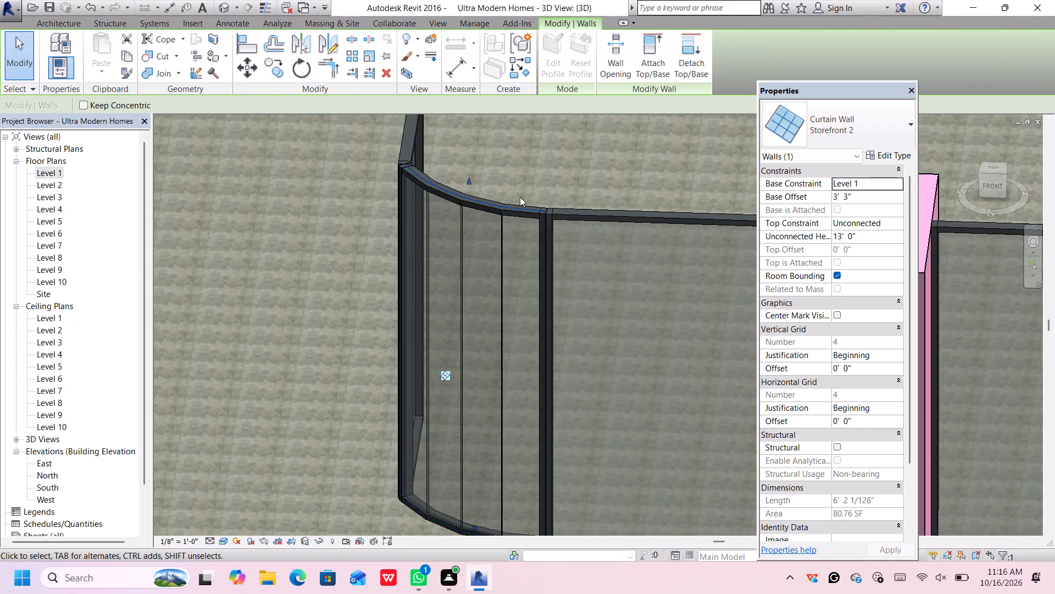
scroll(535, 187, up, 6)
scroll(543, 240, up, 11)
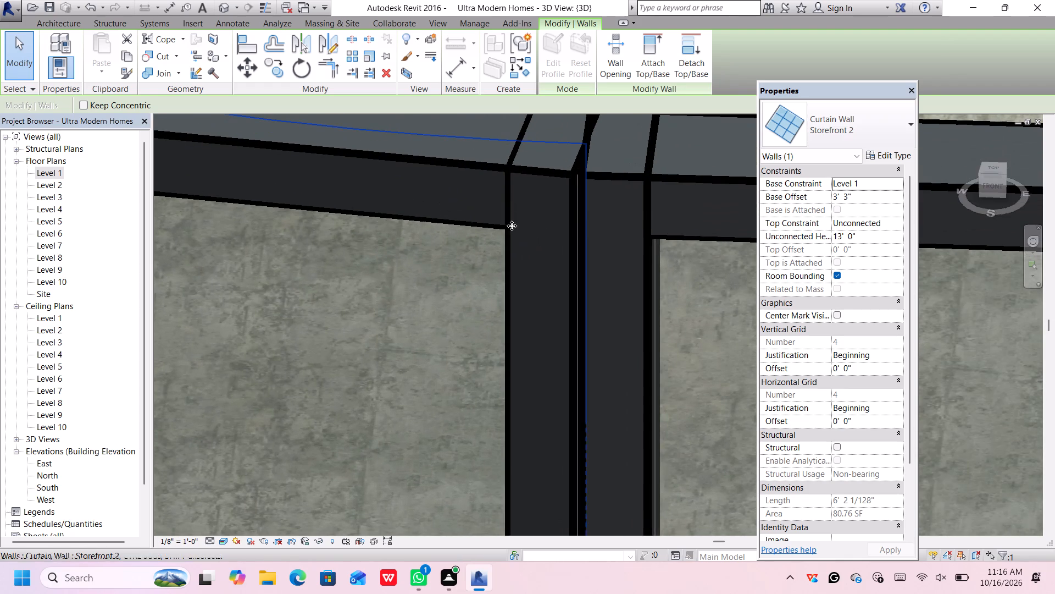
scroll(519, 169, down, 7)
middle_drag(524, 163, 530, 256)
scroll(530, 255, up, 13)
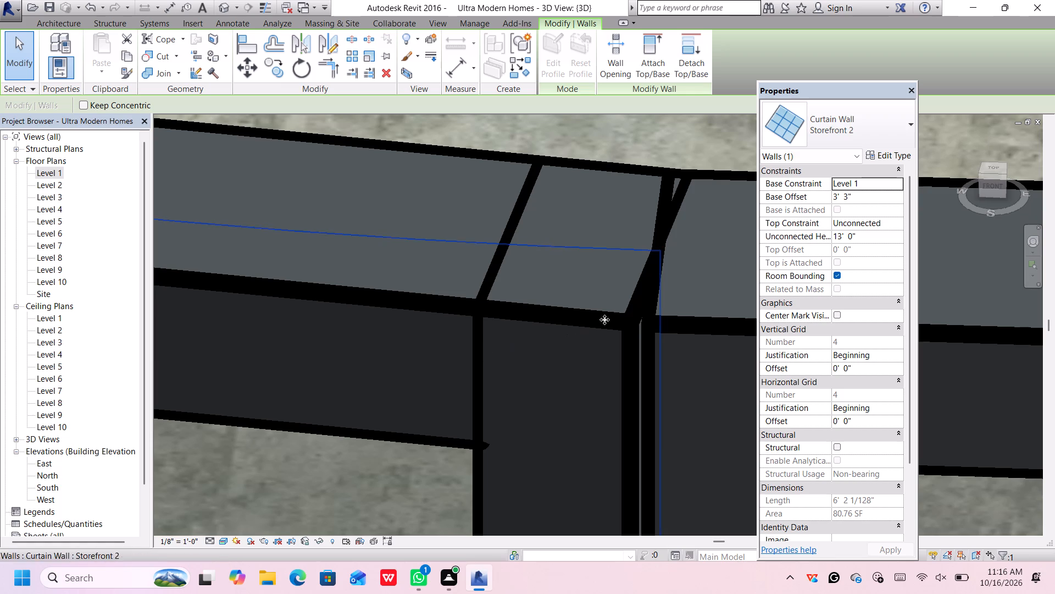
scroll(599, 329, down, 14)
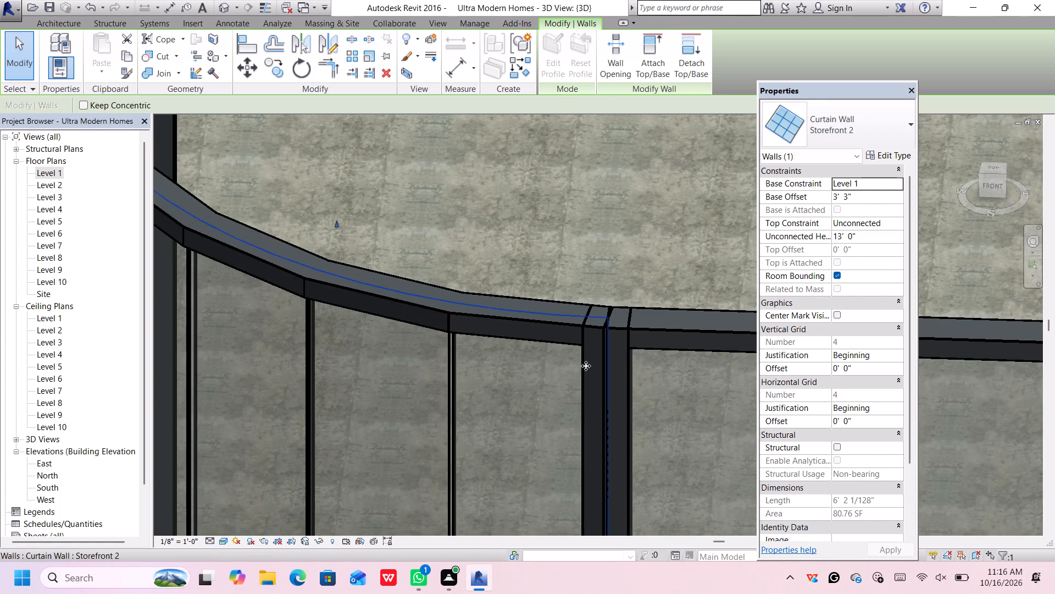
middle_drag(586, 366, 580, 131)
scroll(581, 131, up, 1)
scroll(595, 330, down, 5)
middle_drag(597, 363, 579, 252)
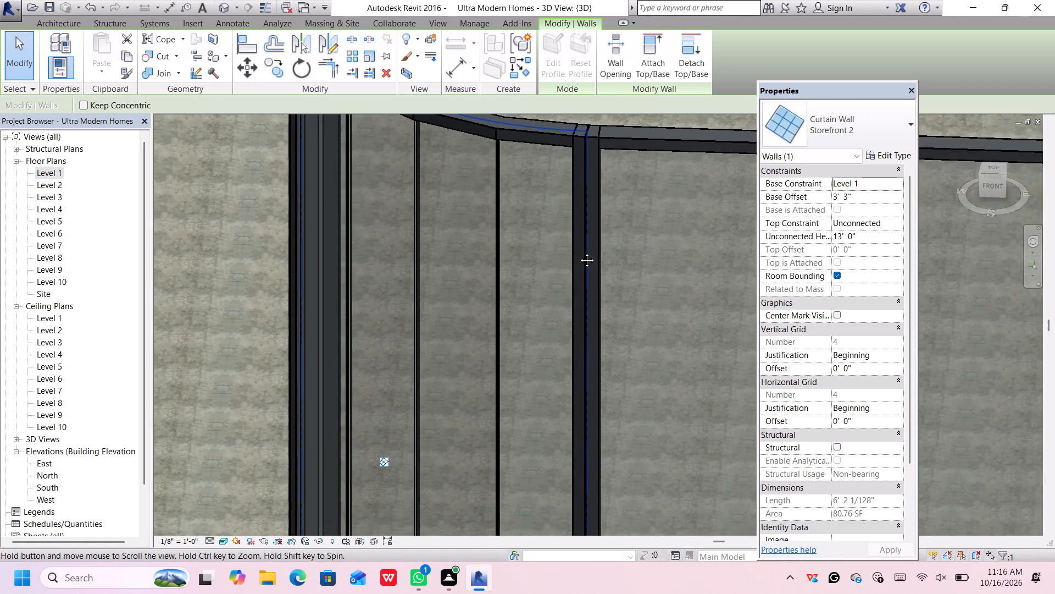
middle_drag(579, 252, 577, 208)
middle_drag(595, 393, 540, 216)
scroll(542, 326, down, 7)
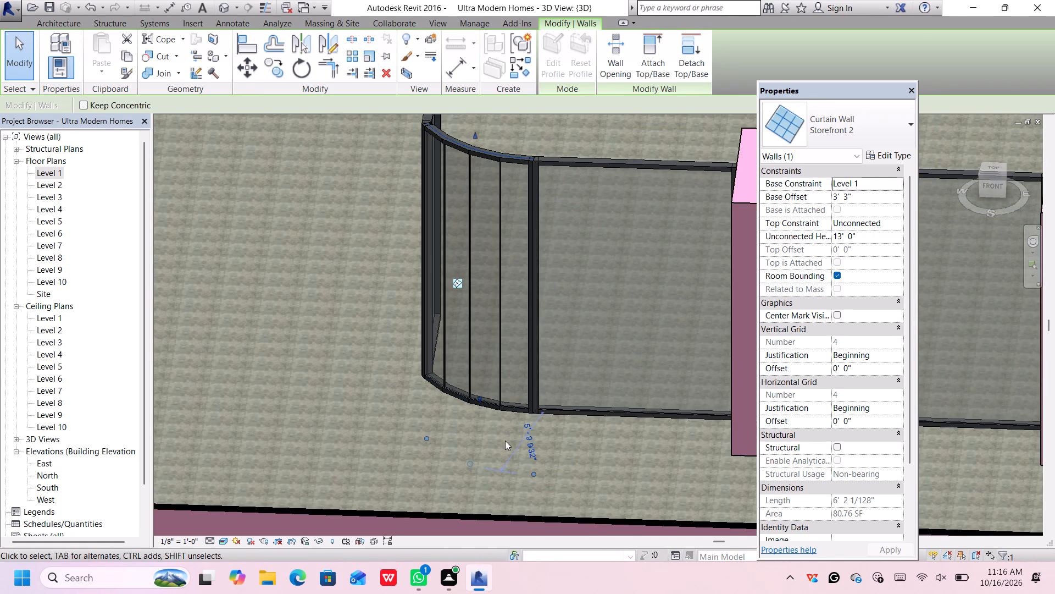
Examine the curved wall's opposite end, where its base and jamb meet the short straight side segment.
scroll(414, 324, up, 3)
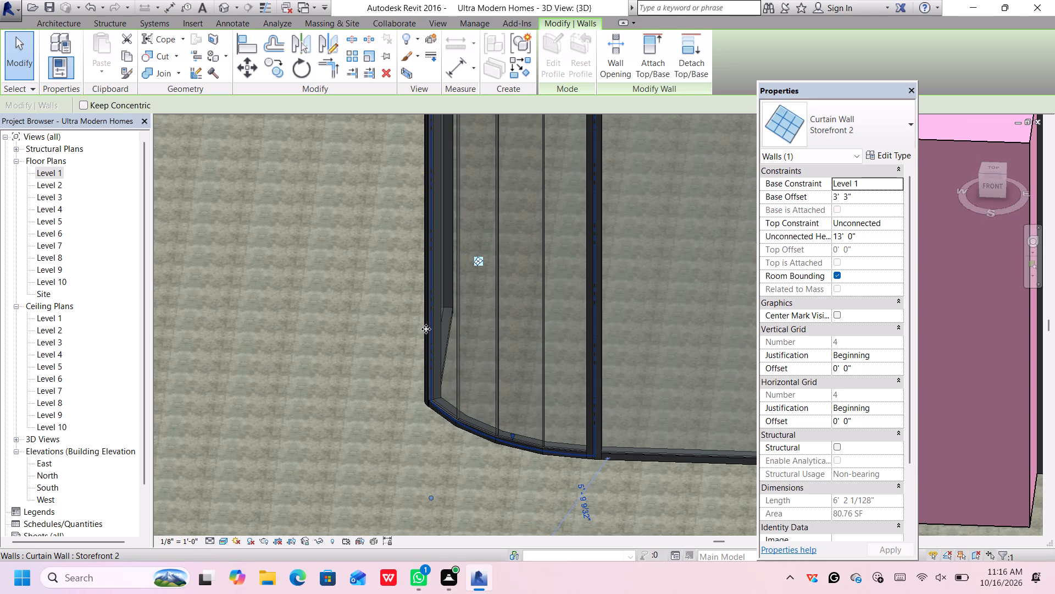
scroll(431, 348, up, 5)
middle_drag(437, 335, 351, 253)
scroll(362, 304, up, 5)
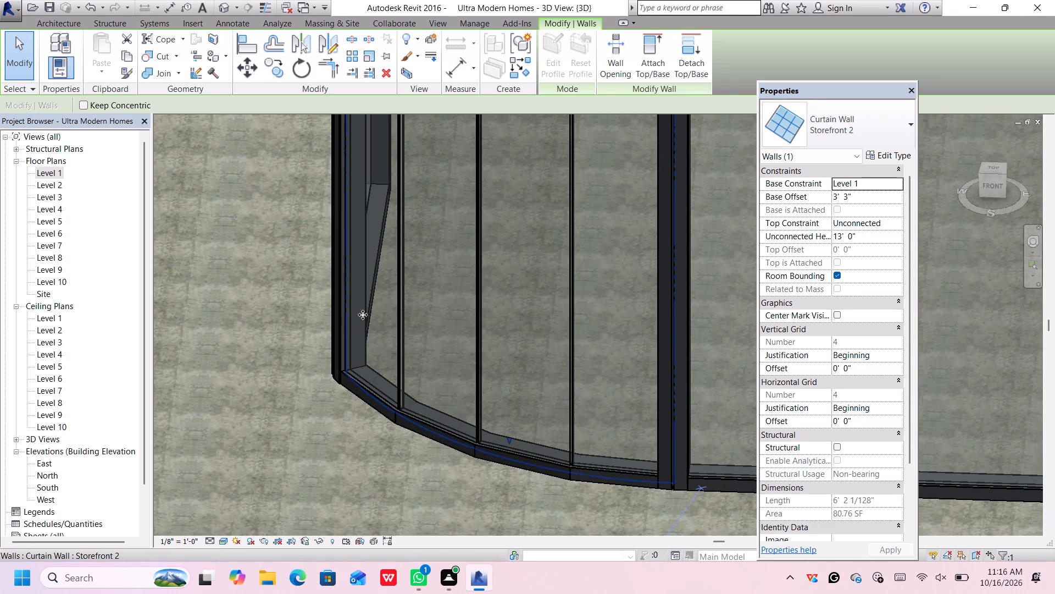
scroll(363, 315, up, 2)
scroll(310, 353, up, 1)
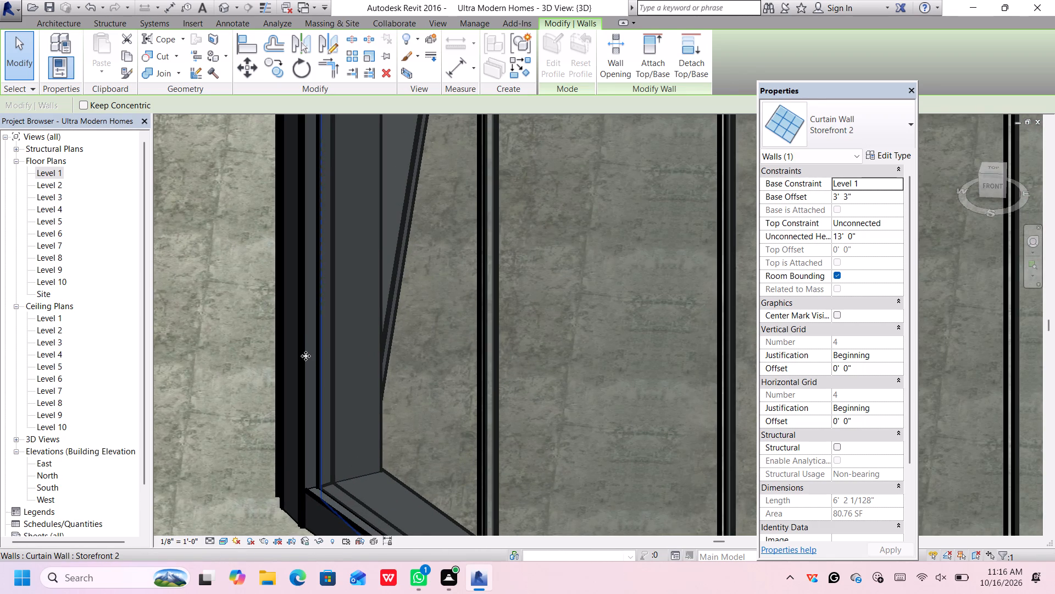
scroll(307, 357, up, 13)
scroll(288, 347, down, 2)
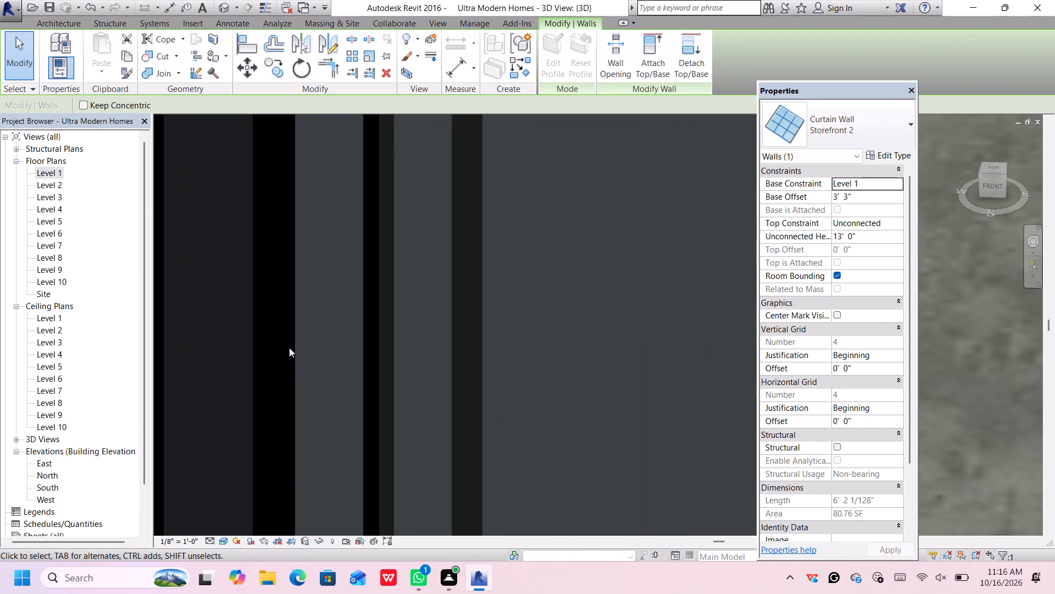
scroll(289, 348, down, 20)
scroll(289, 348, down, 6)
scroll(423, 180, down, 3)
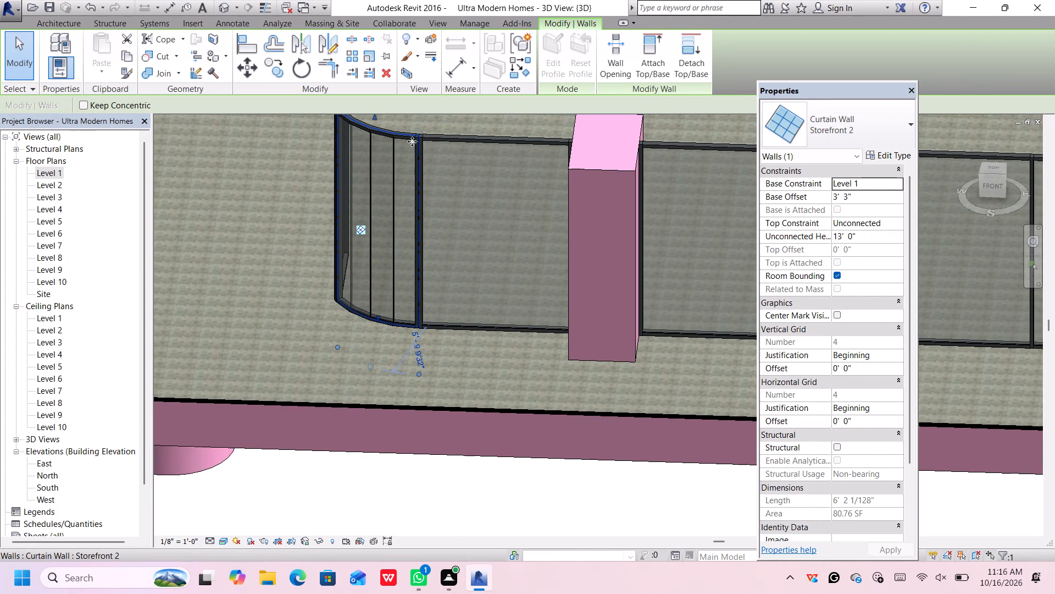
Inspect up close the top joint between the paired end mullions of the curved wall and long straight glazing.
middle_drag(412, 132, 409, 223)
scroll(409, 223, up, 13)
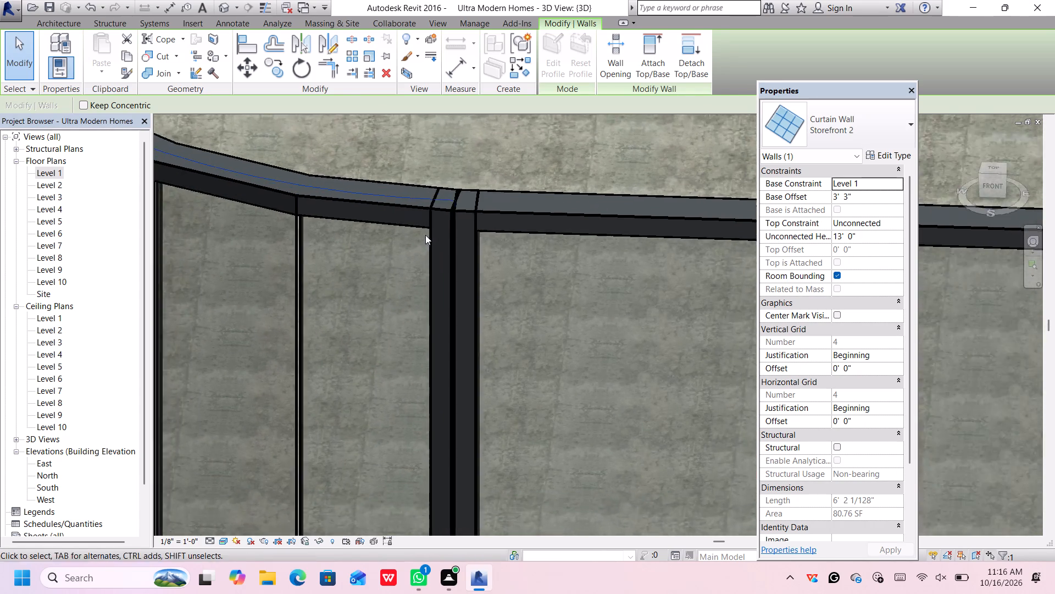
scroll(425, 235, up, 8)
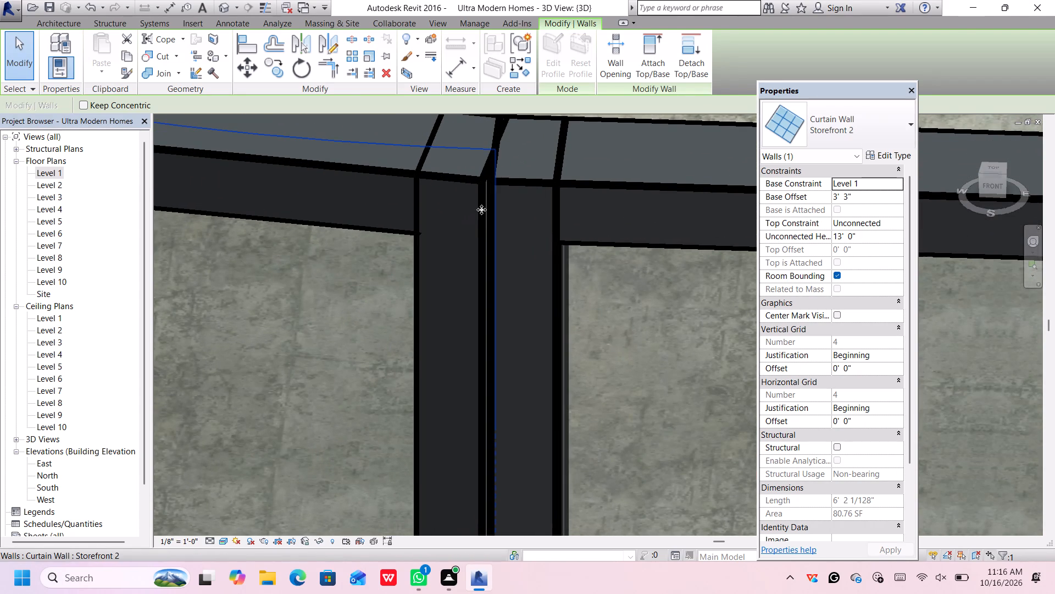
scroll(486, 216, up, 15)
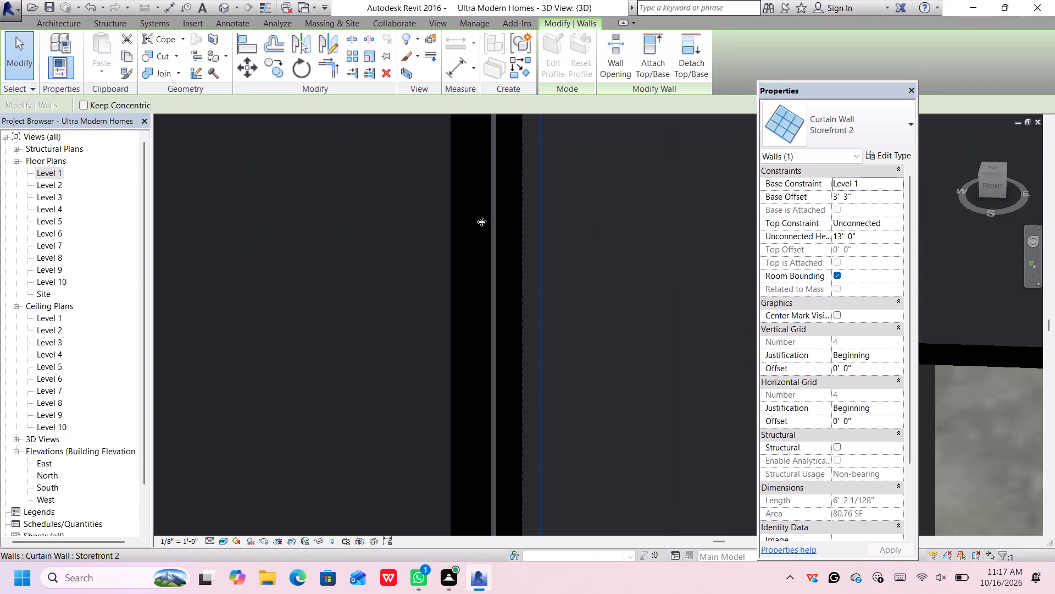
scroll(481, 222, up, 12)
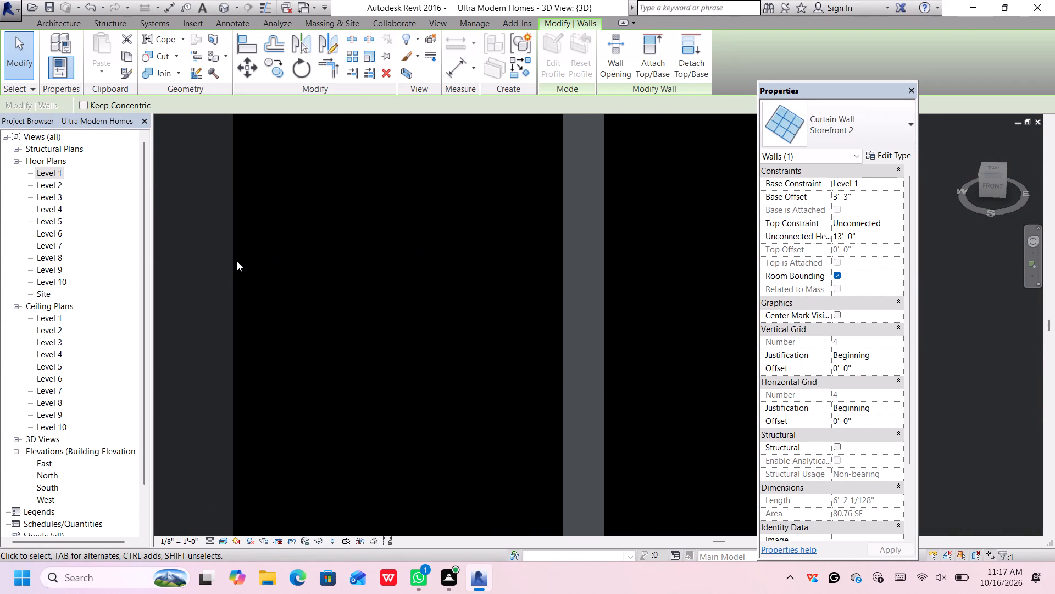
scroll(237, 260, down, 20)
scroll(237, 260, down, 11)
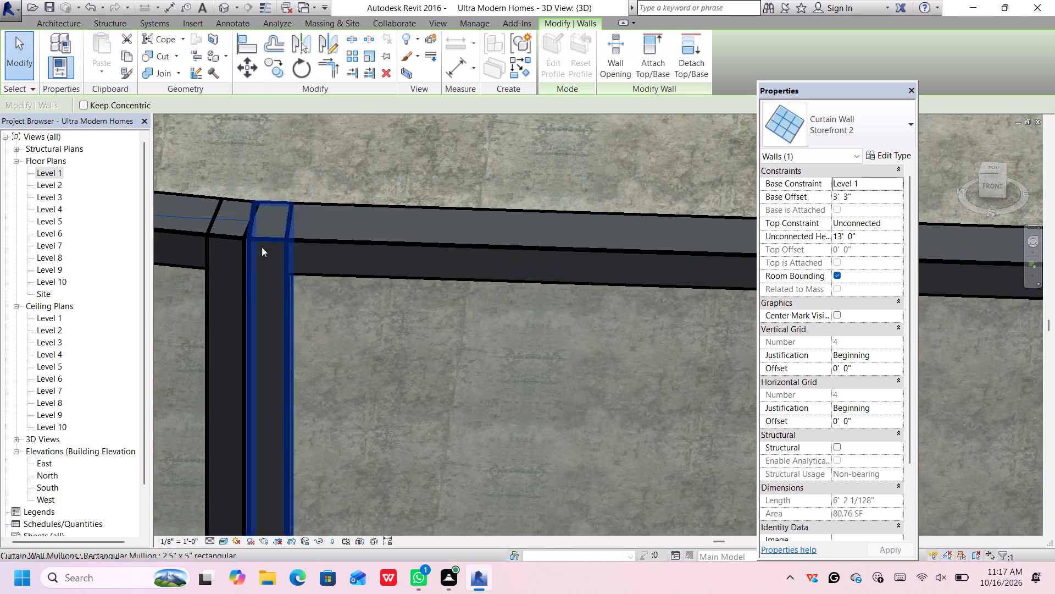
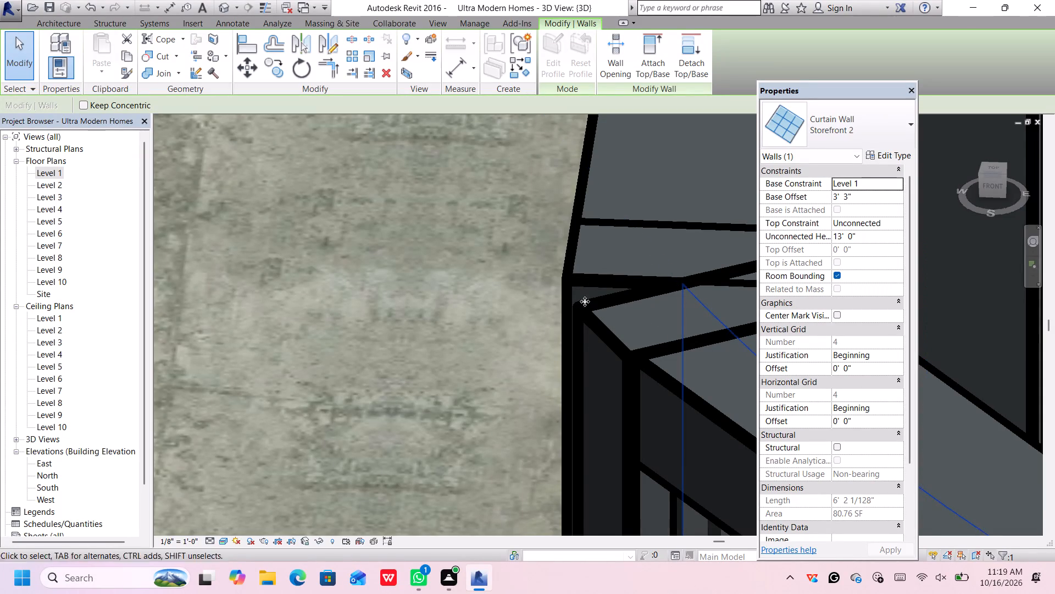
Inspect up close the top joint and jamb where the curved wall meets the short straight side segment.
scroll(595, 314, down, 12)
middle_drag(675, 338, 451, 299)
scroll(451, 299, up, 1)
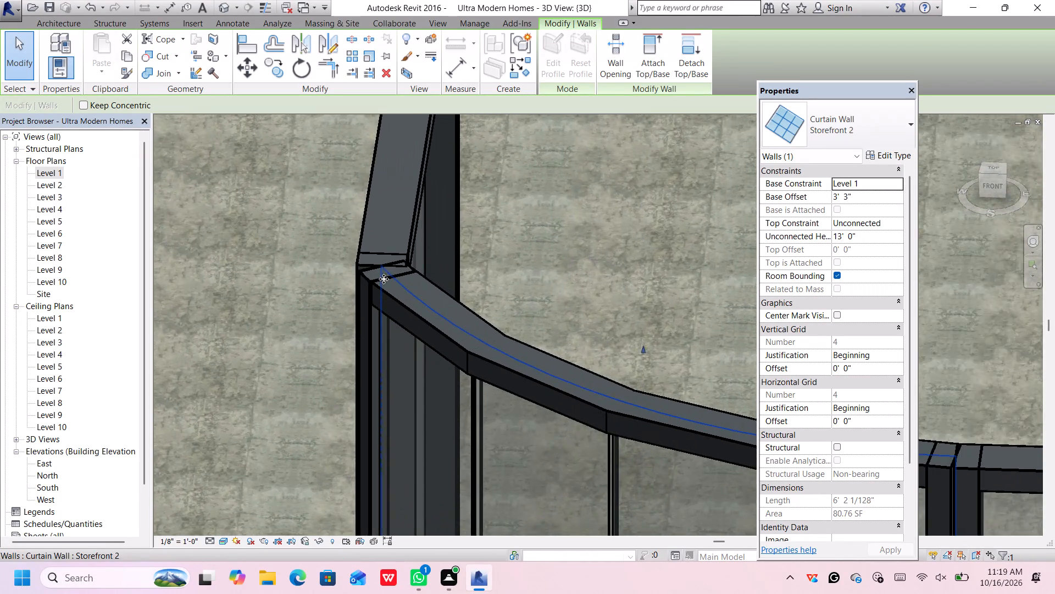
scroll(384, 280, up, 8)
scroll(420, 244, up, 7)
scroll(517, 240, up, 4)
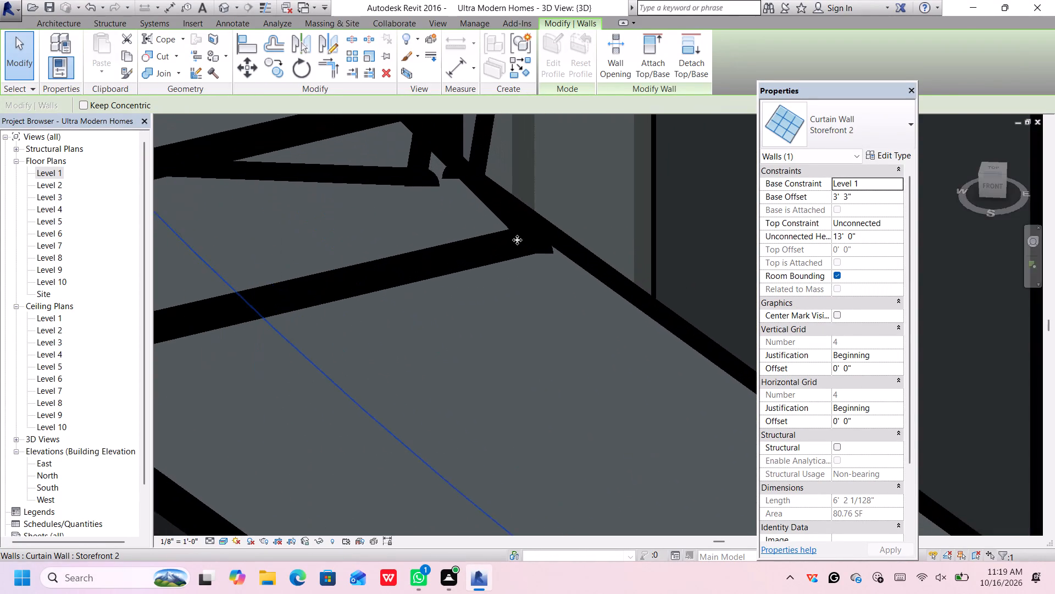
scroll(517, 227, down, 18)
scroll(482, 383, down, 1)
scroll(469, 398, up, 10)
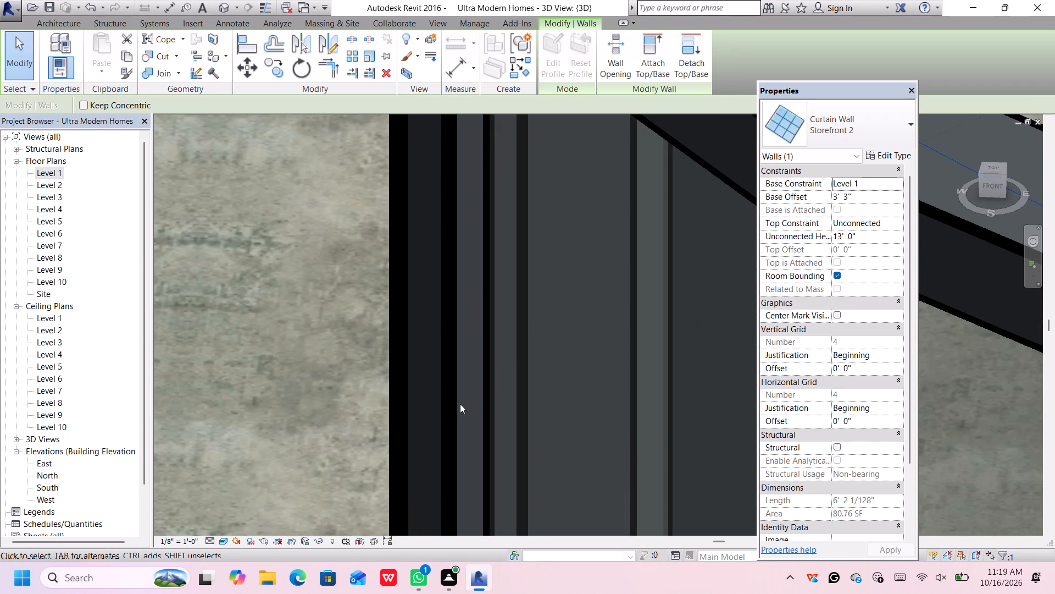
scroll(460, 403, up, 5)
click(443, 398)
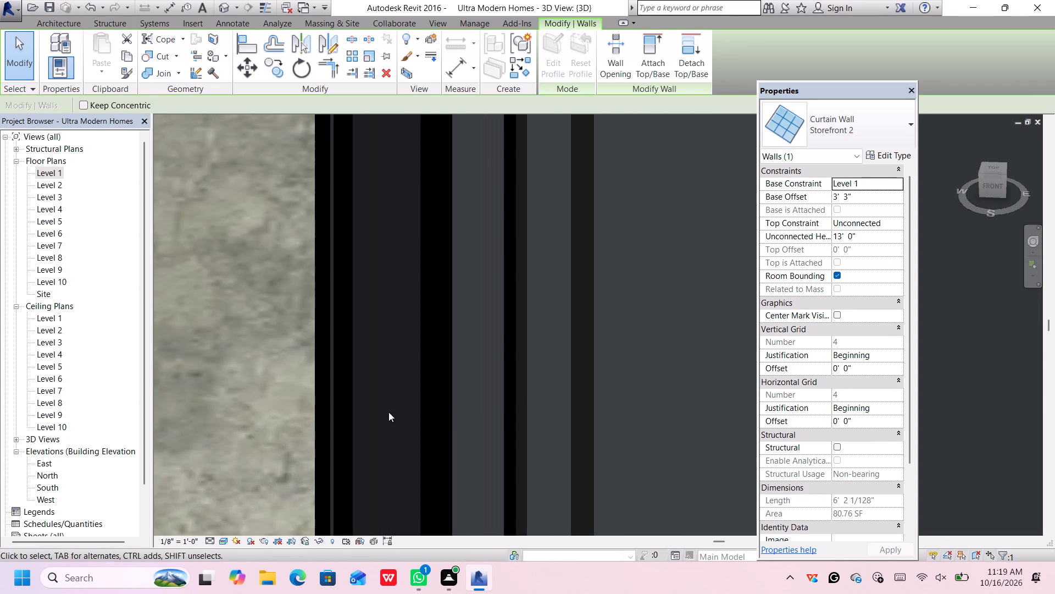
Unpin and delete the long straight front glazing's vertical 2.5" x 5" end mullion beside the curved corner wall.
scroll(388, 413, down, 20)
scroll(388, 413, down, 11)
scroll(455, 431, up, 3)
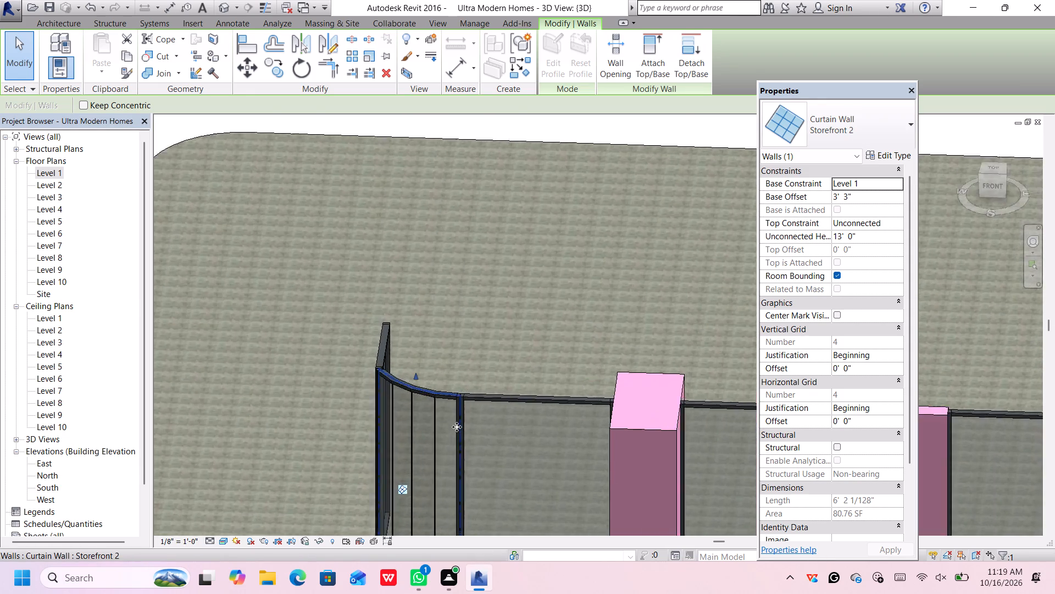
scroll(457, 427, up, 4)
scroll(464, 362, up, 16)
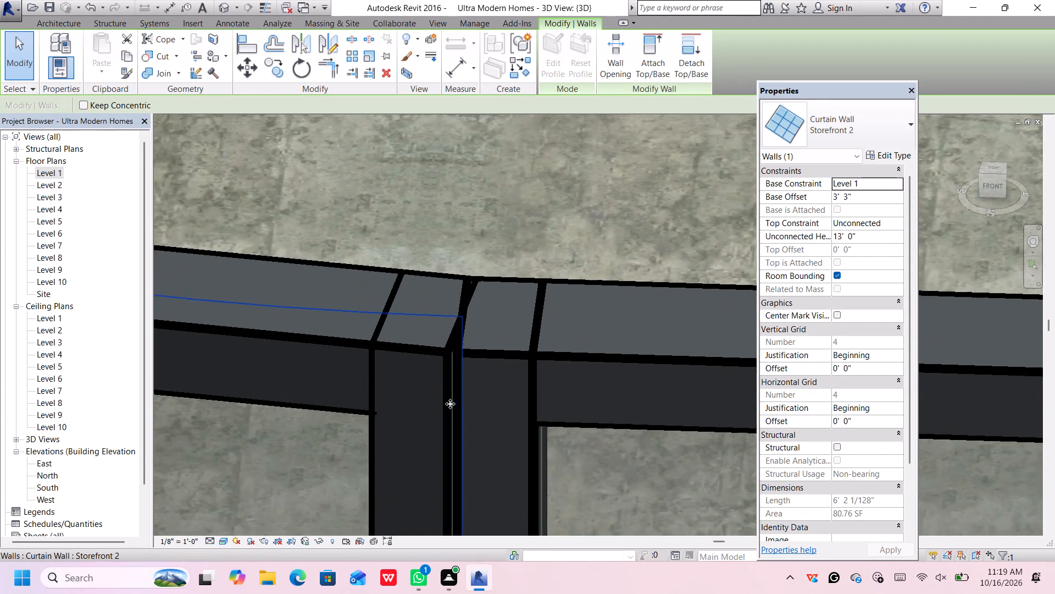
scroll(450, 404, up, 2)
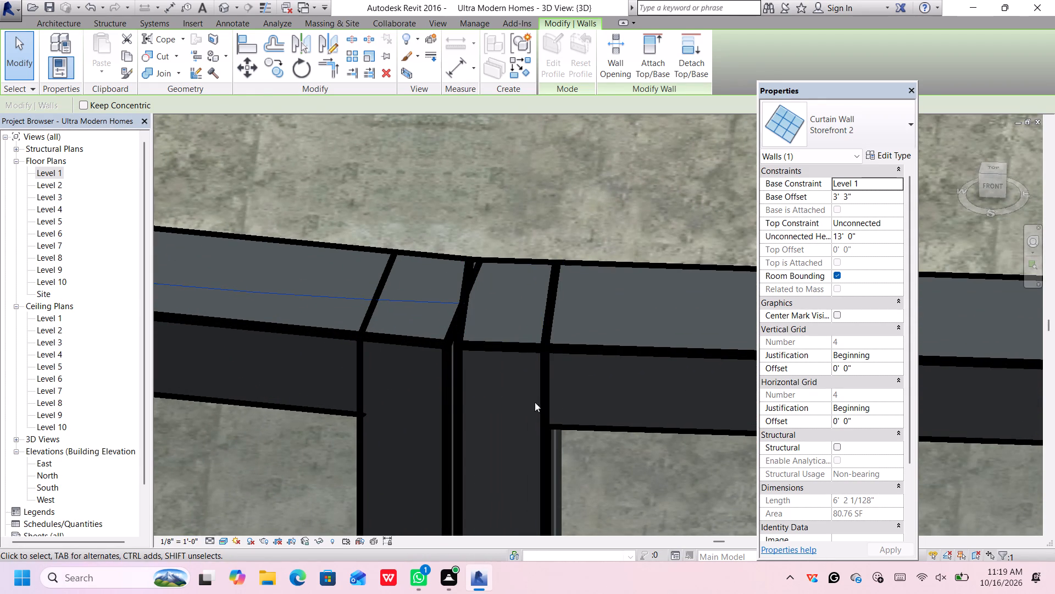
click(540, 410)
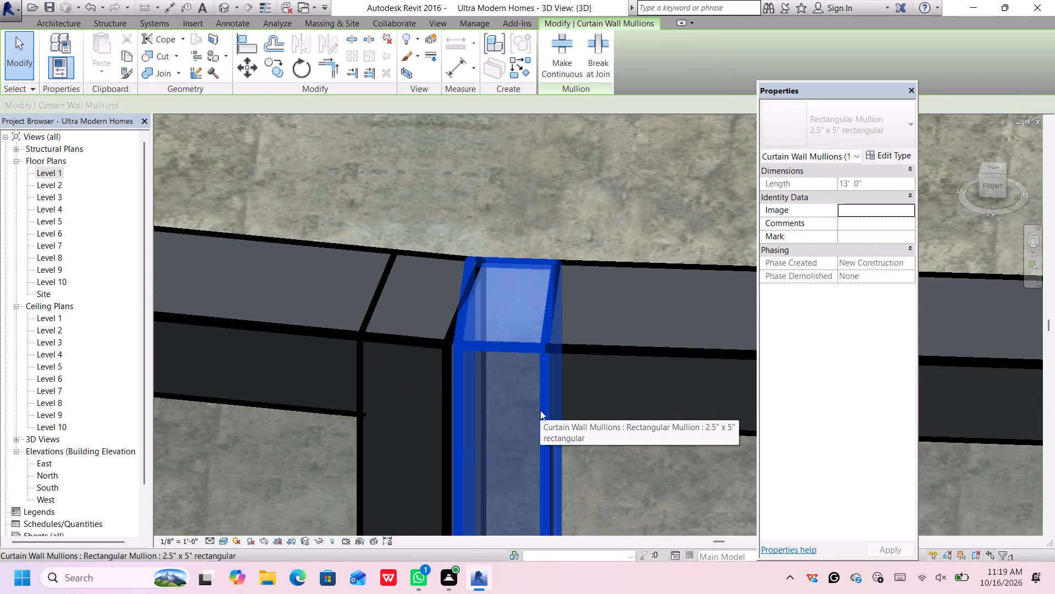
key(Delete)
scroll(541, 410, down, 15)
middle_drag(525, 476, 529, 288)
scroll(559, 513, up, 3)
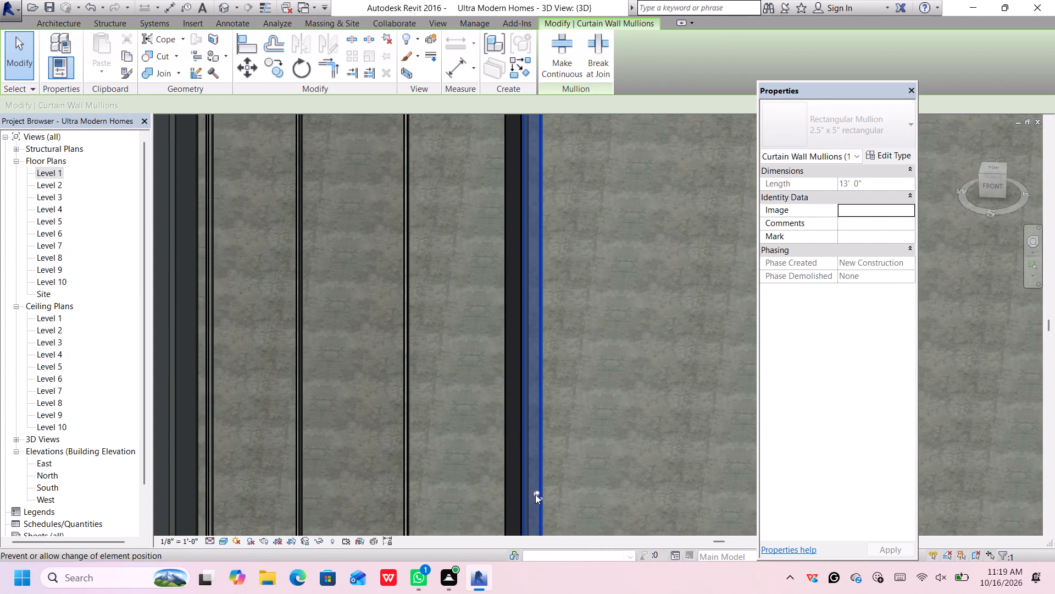
click(535, 494)
scroll(535, 494, down, 6)
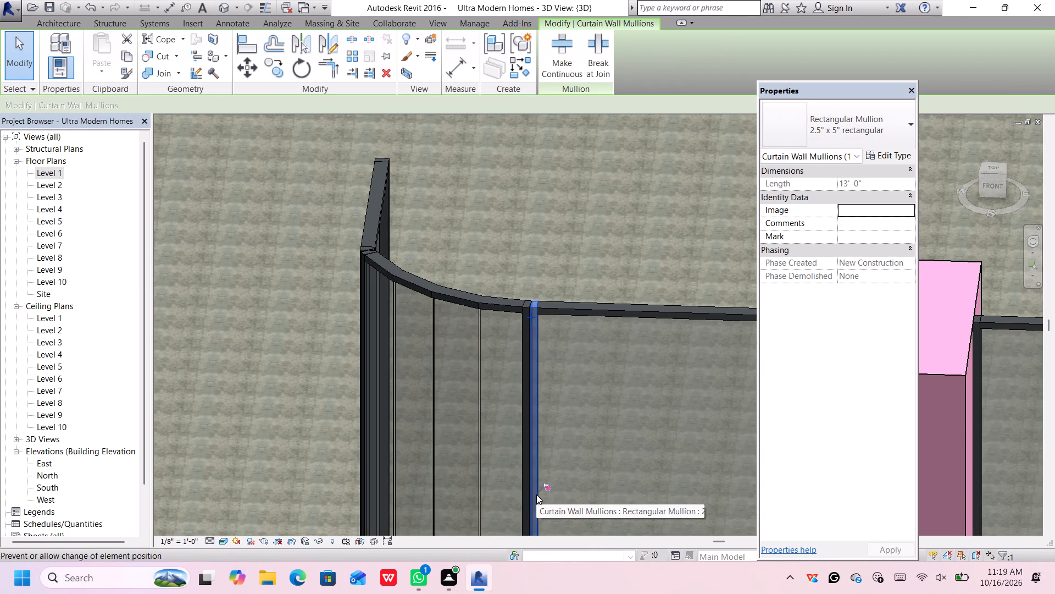
key(Delete)
scroll(550, 487, down, 8)
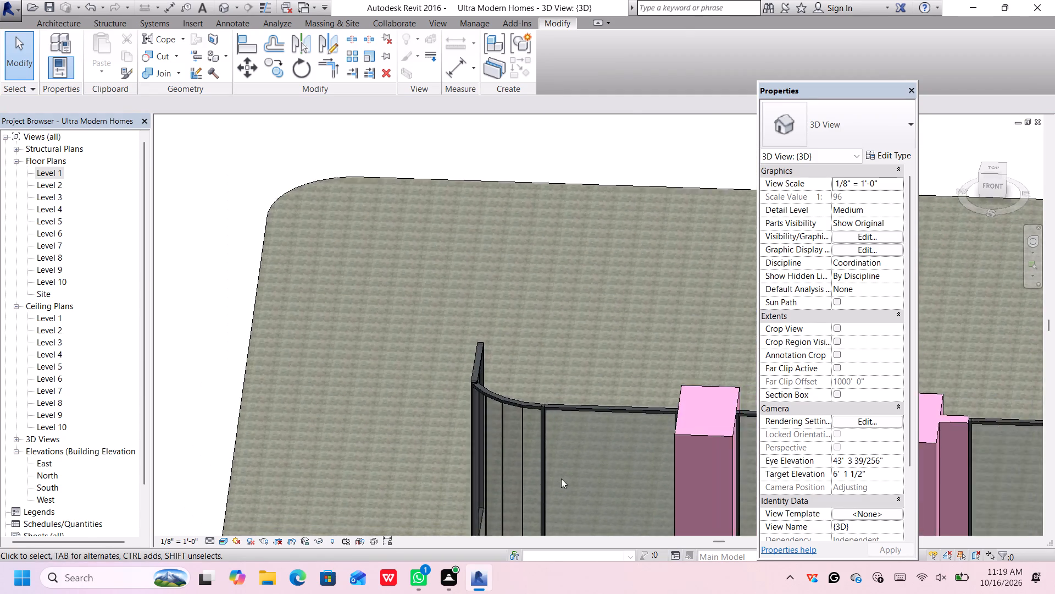
middle_drag(563, 485, 581, 345)
scroll(556, 370, up, 1)
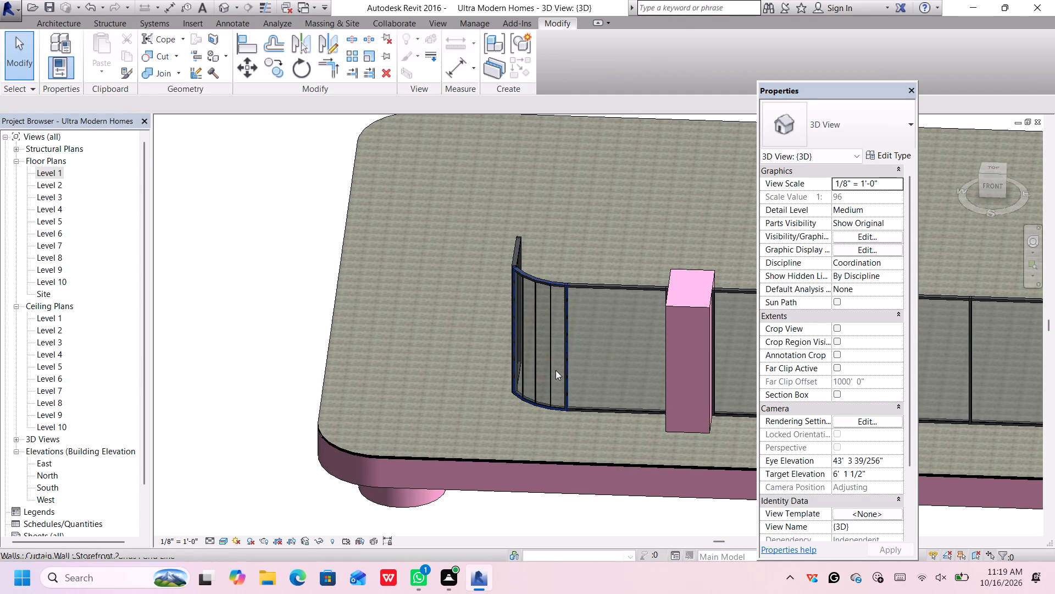
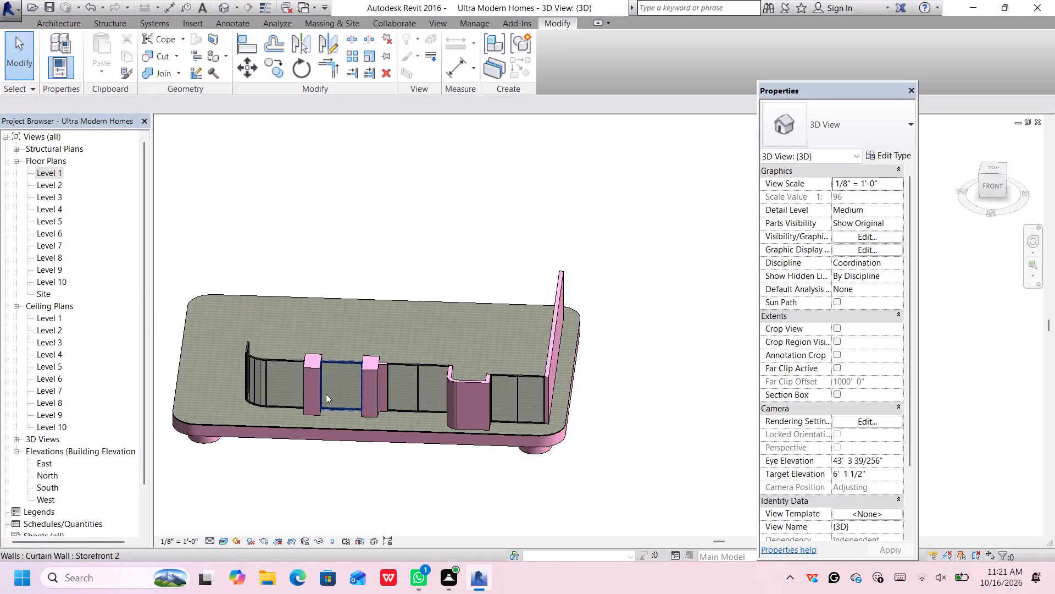
Examine the facade from the front, looking closely at the curved corner storefront's vertical grid lines and joint with the straight glazing.
scroll(341, 424, up, 1)
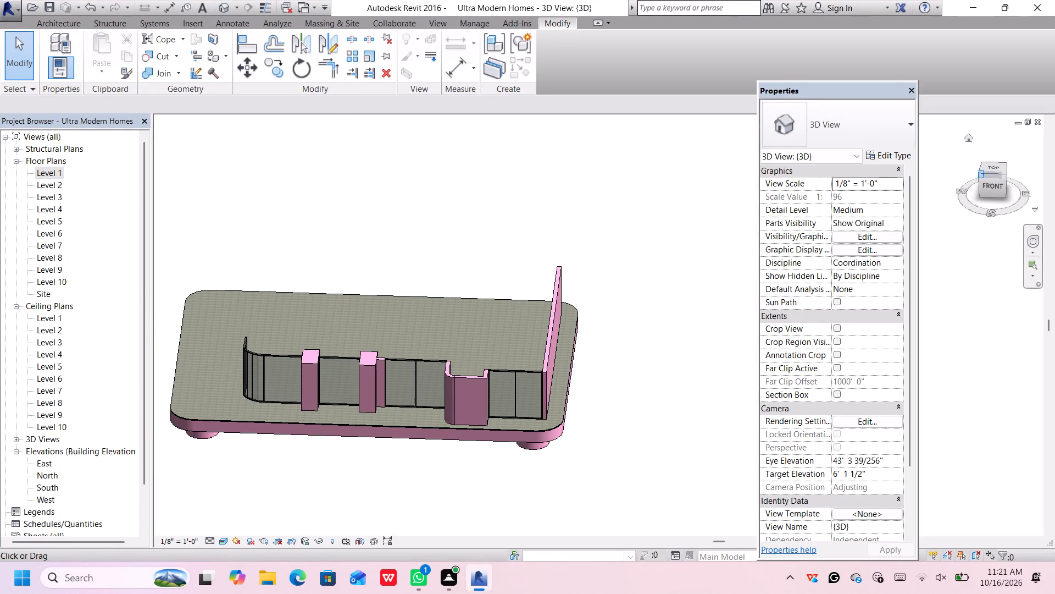
click(991, 185)
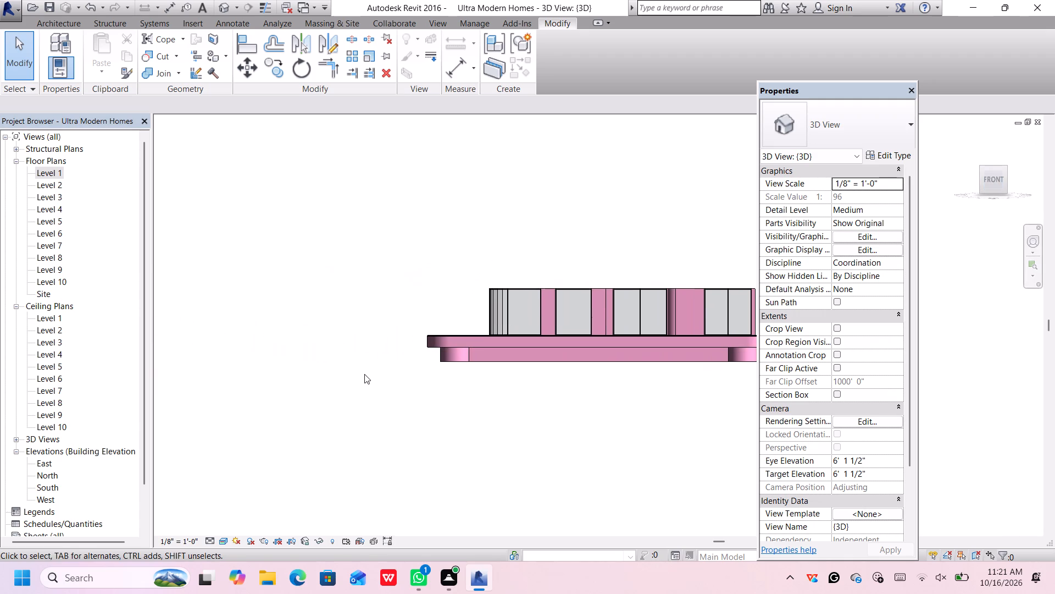
scroll(594, 332, up, 1)
middle_drag(581, 340, 432, 356)
scroll(396, 351, up, 1)
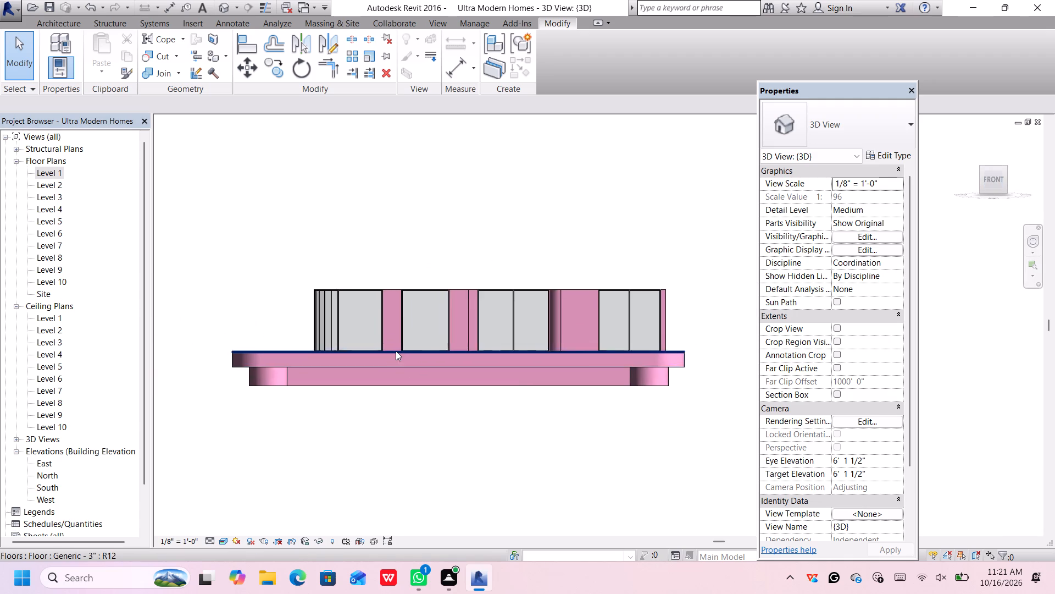
scroll(396, 351, up, 2)
scroll(298, 306, up, 5)
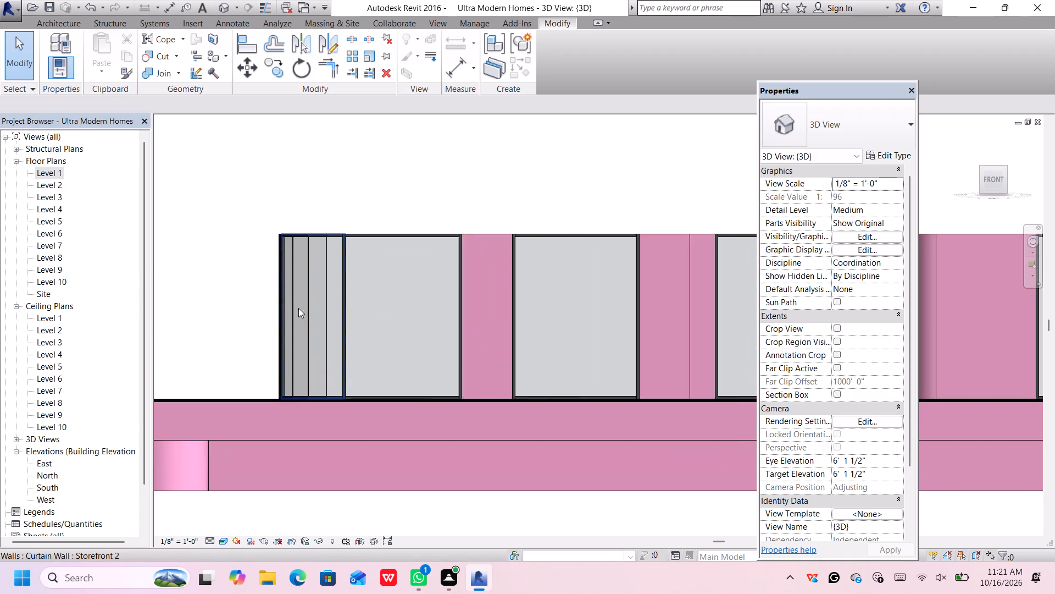
scroll(319, 312, up, 4)
click(330, 304)
scroll(330, 305, up, 2)
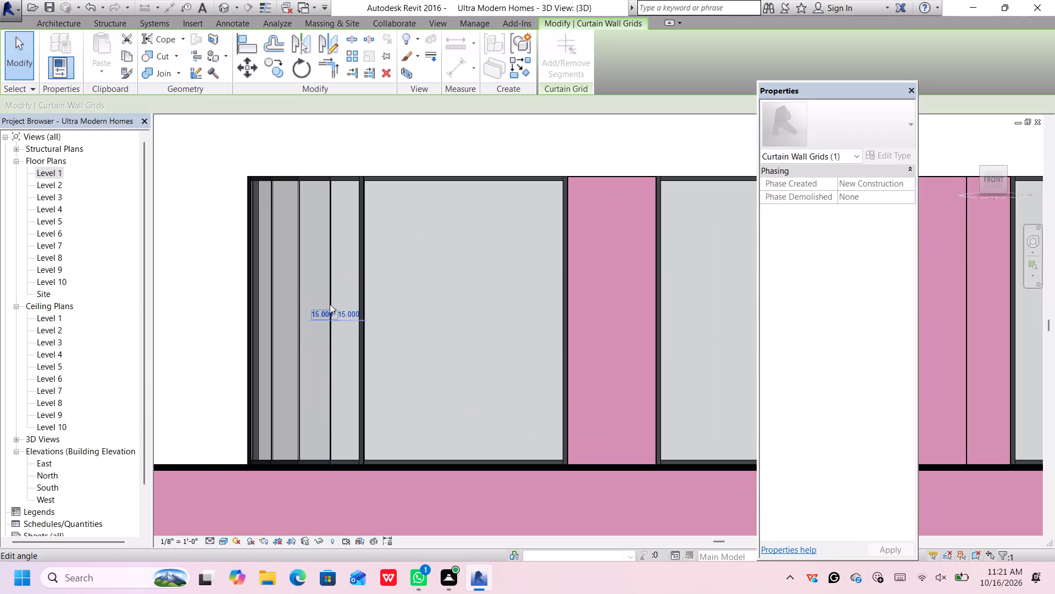
scroll(330, 304, up, 5)
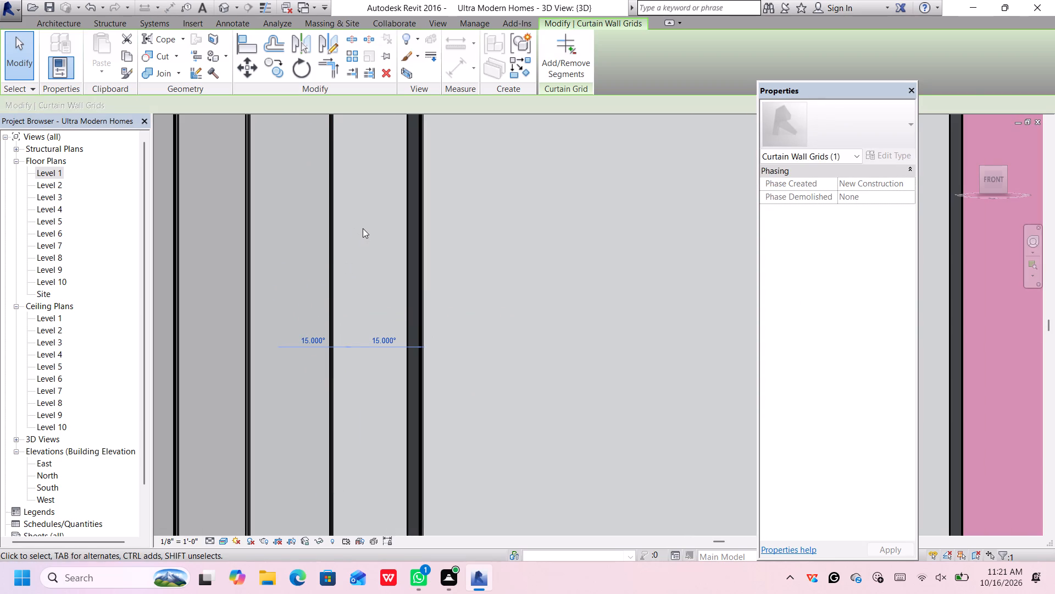
scroll(364, 229, down, 11)
middle_drag(358, 222, 312, 208)
scroll(311, 210, down, 6)
scroll(311, 210, up, 1)
scroll(485, 210, down, 3)
middle_drag(551, 202, 517, 207)
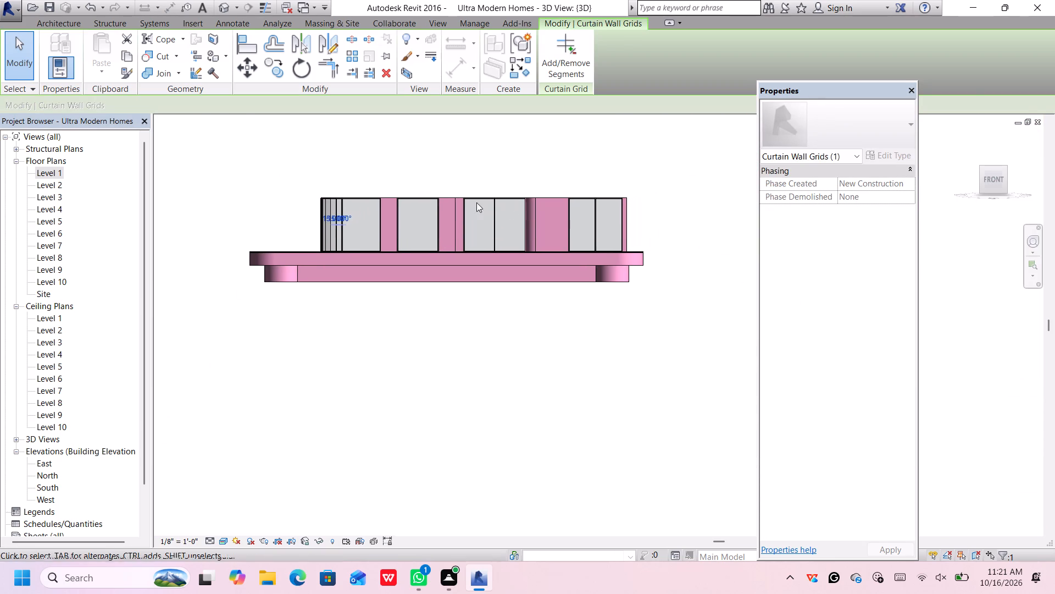
click(445, 152)
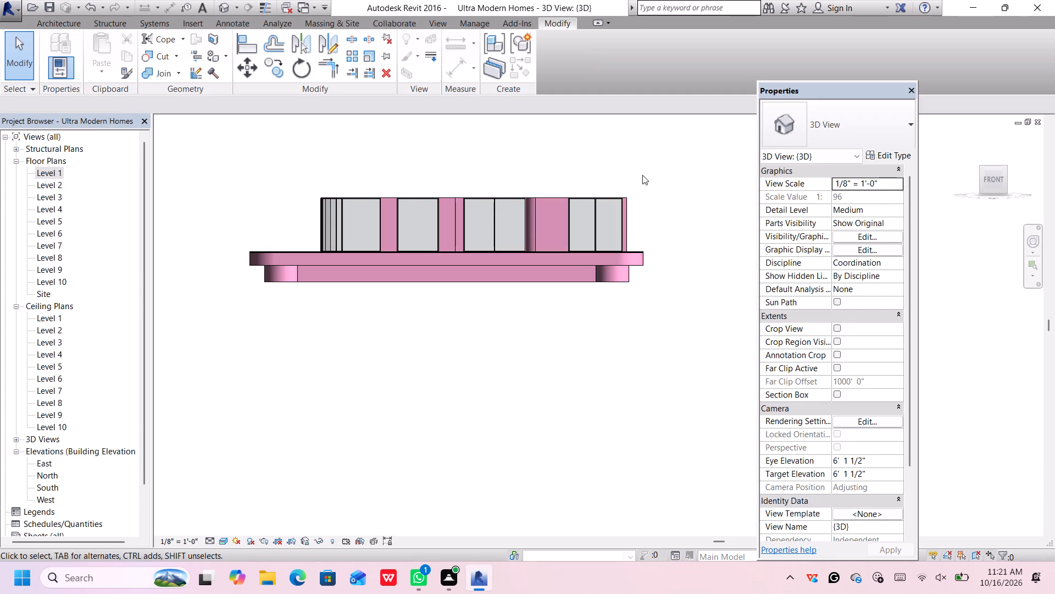
Select all the walls and glazing above the floor slab and nudge them together westward along the slab.
drag(649, 189, 297, 233)
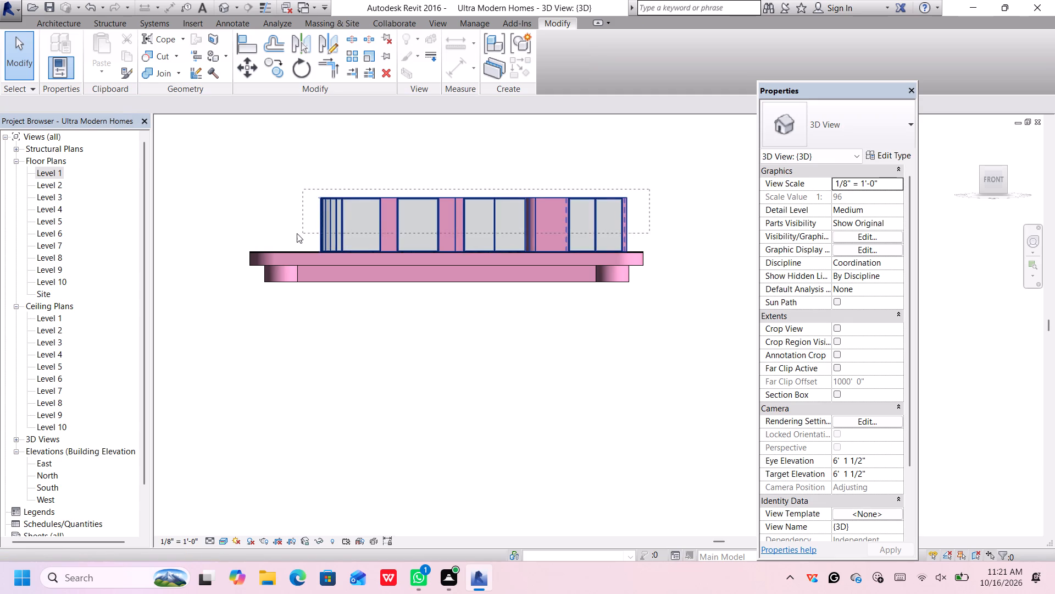
drag(297, 233, 286, 234)
scroll(498, 150, up, 1)
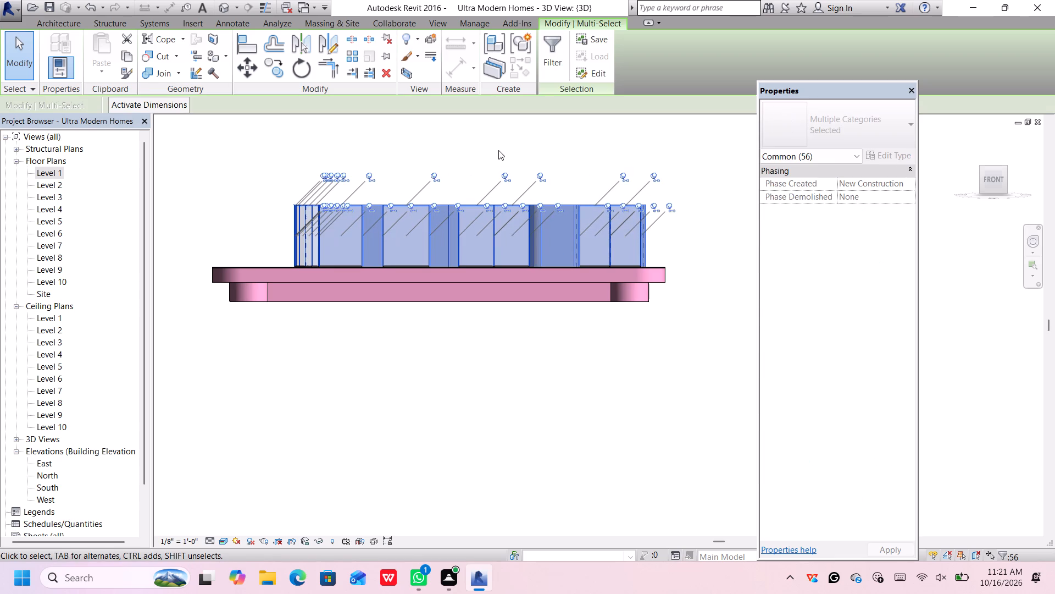
key(Left)
key(Left)
key(Left)
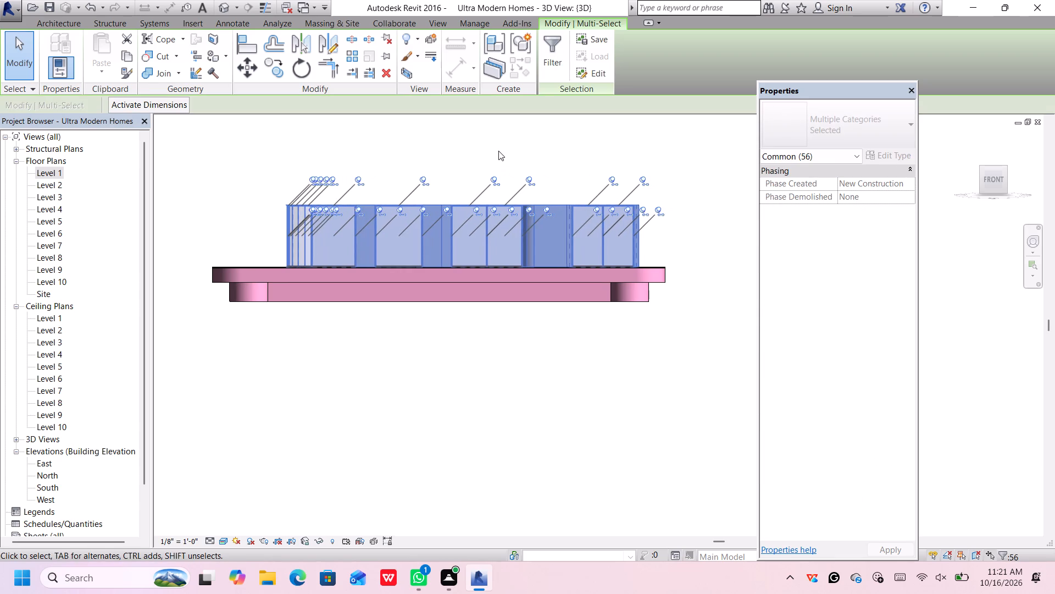
key(Left)
key(Left)
key(Left)
key(Left)
key(Left)
key(Left)
key(Left)
key(Left)
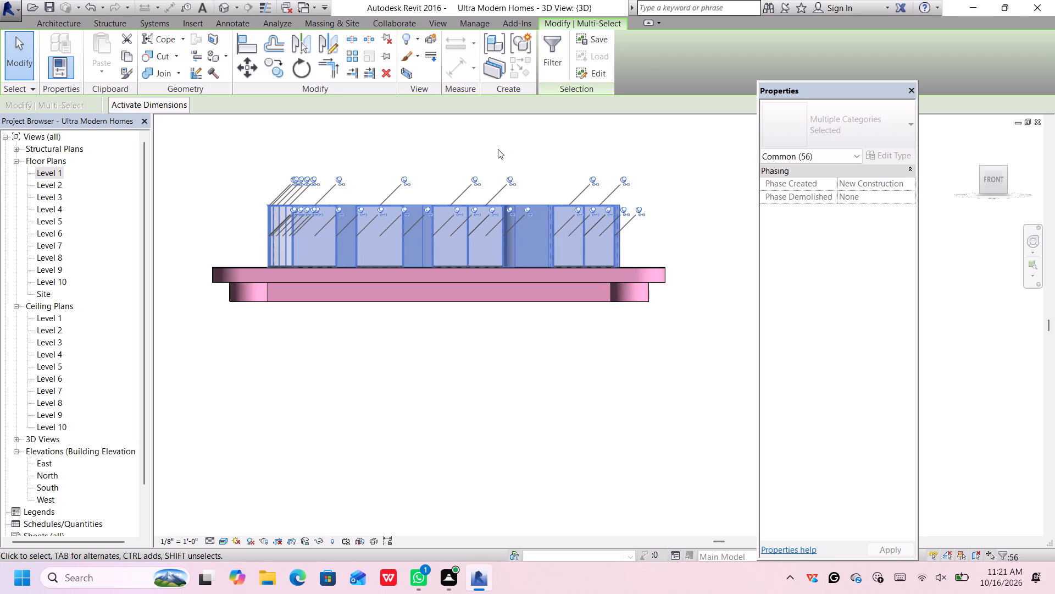
key(Left)
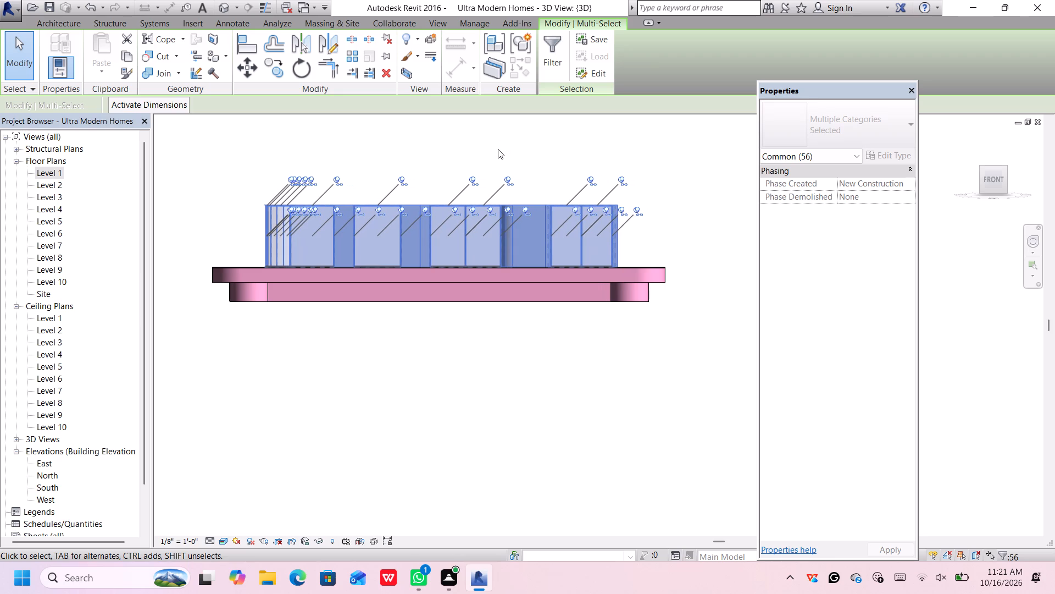
key(Left)
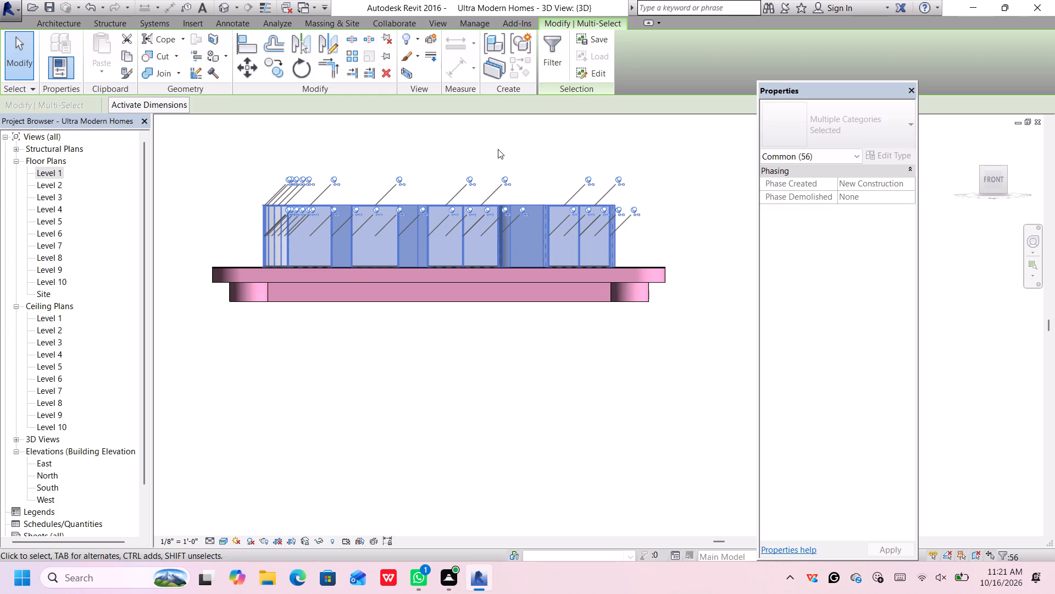
click(565, 401)
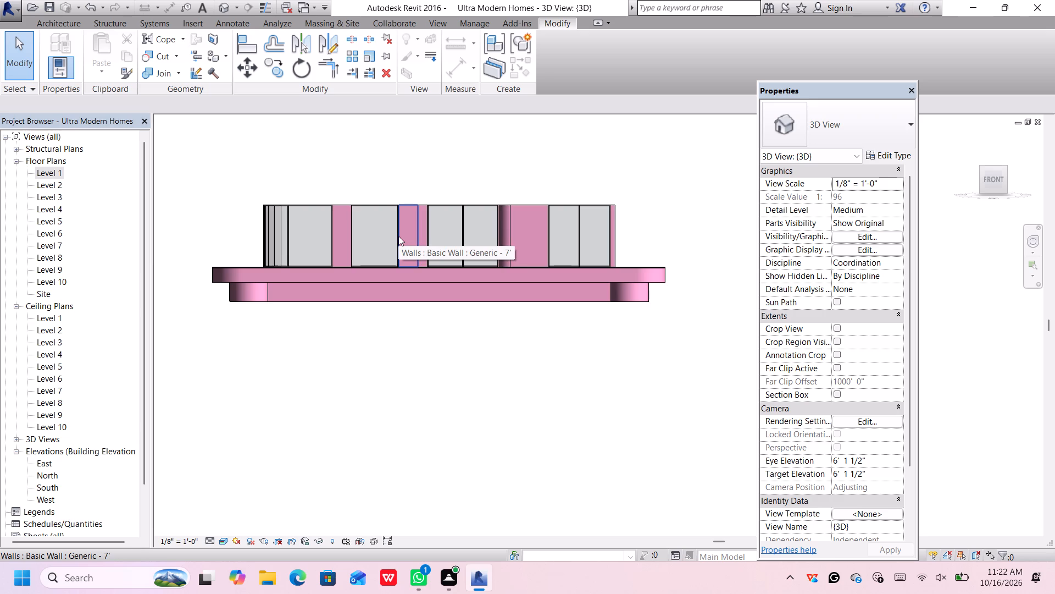
Review the placement of the walls on the slab from the front, the front-left corner and the top.
scroll(398, 236, down, 2)
scroll(398, 236, up, 3)
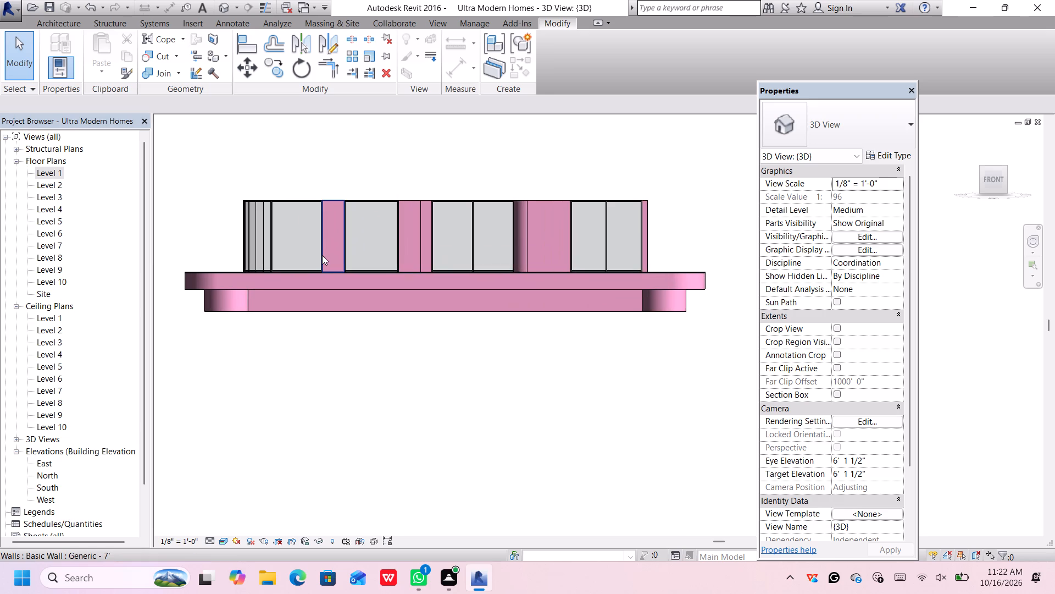
scroll(328, 265, down, 1)
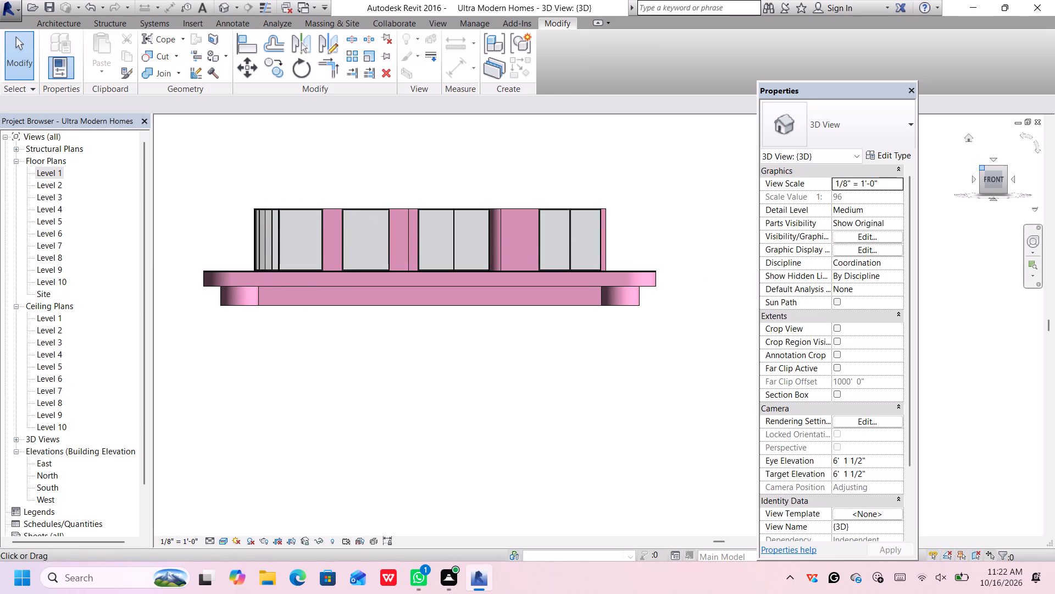
click(982, 169)
middle_drag(635, 346, 579, 330)
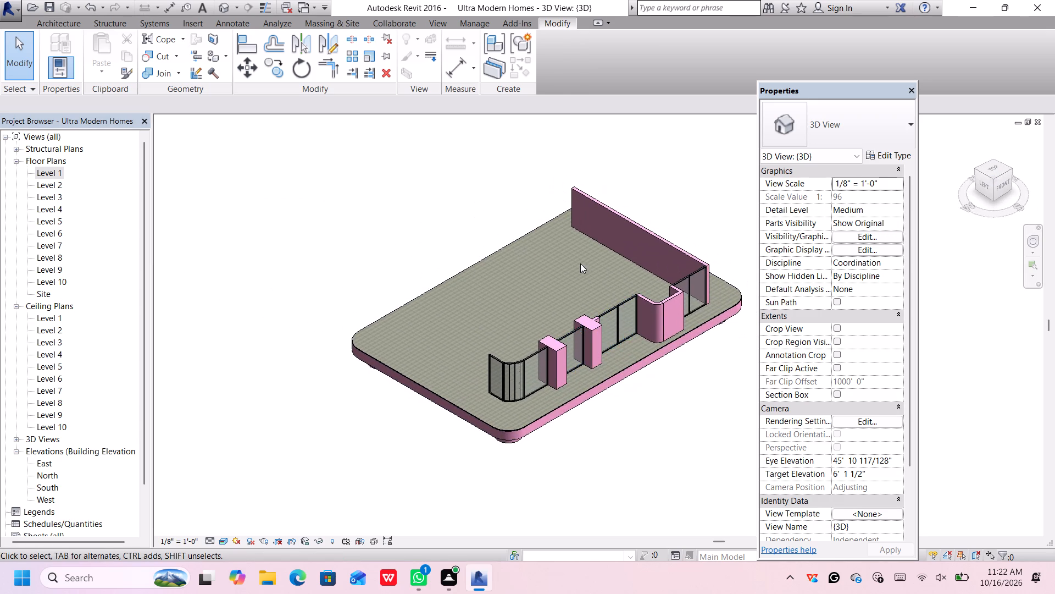
scroll(580, 255, up, 2)
scroll(581, 254, down, 1)
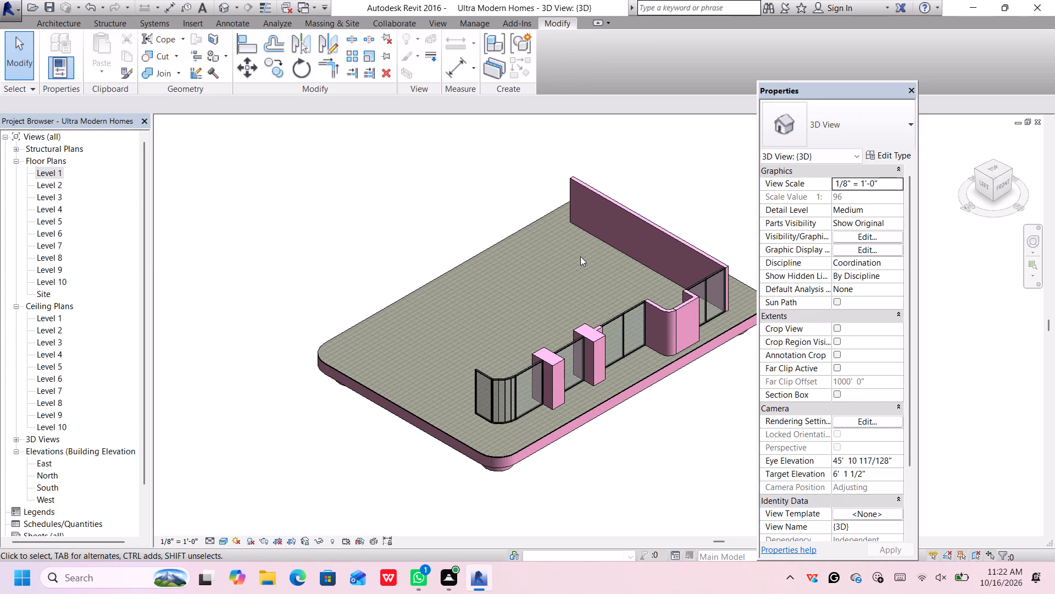
scroll(579, 252, up, 1)
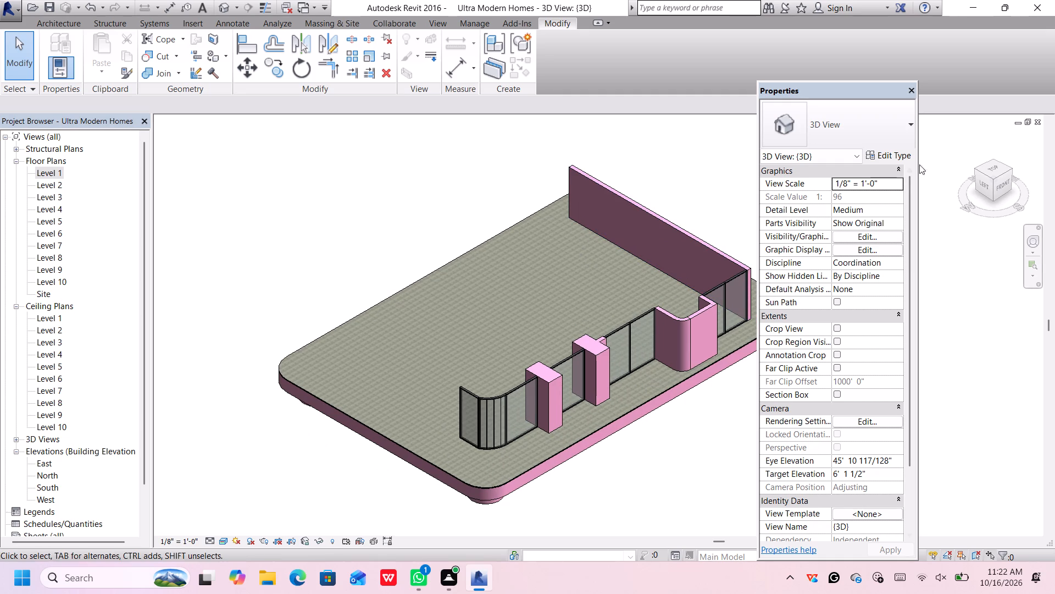
click(991, 167)
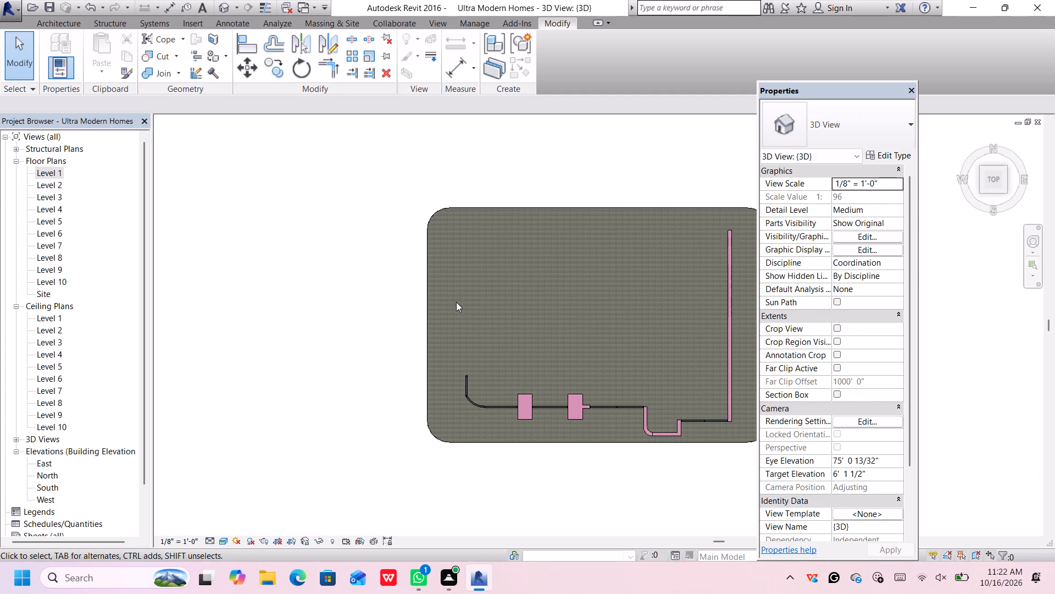
scroll(448, 290, up, 2)
scroll(452, 262, down, 2)
middle_drag(445, 260, 160, 240)
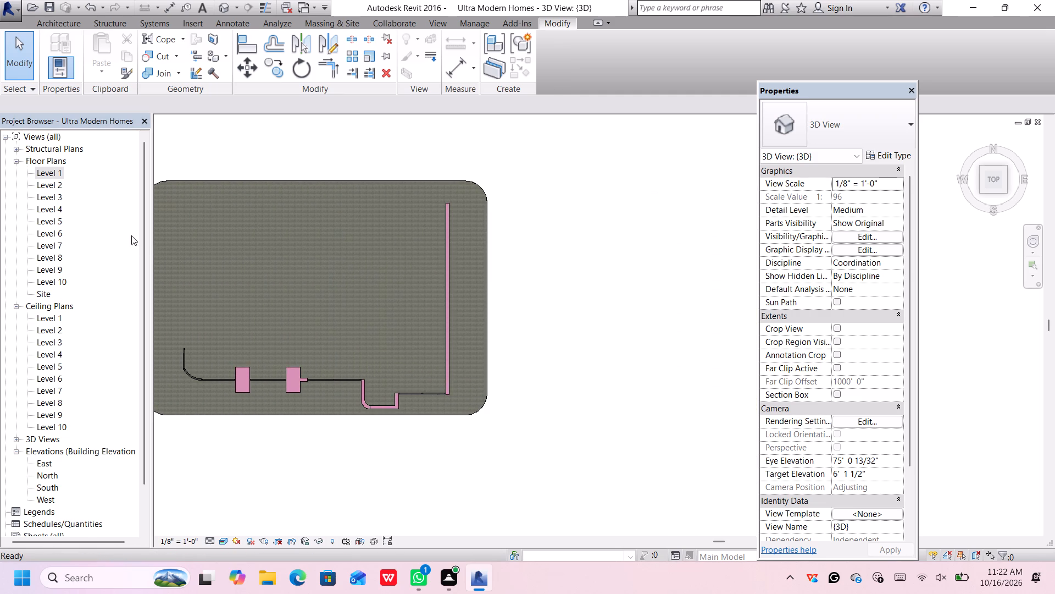
Start the Wall command and save the project.
click(63, 20)
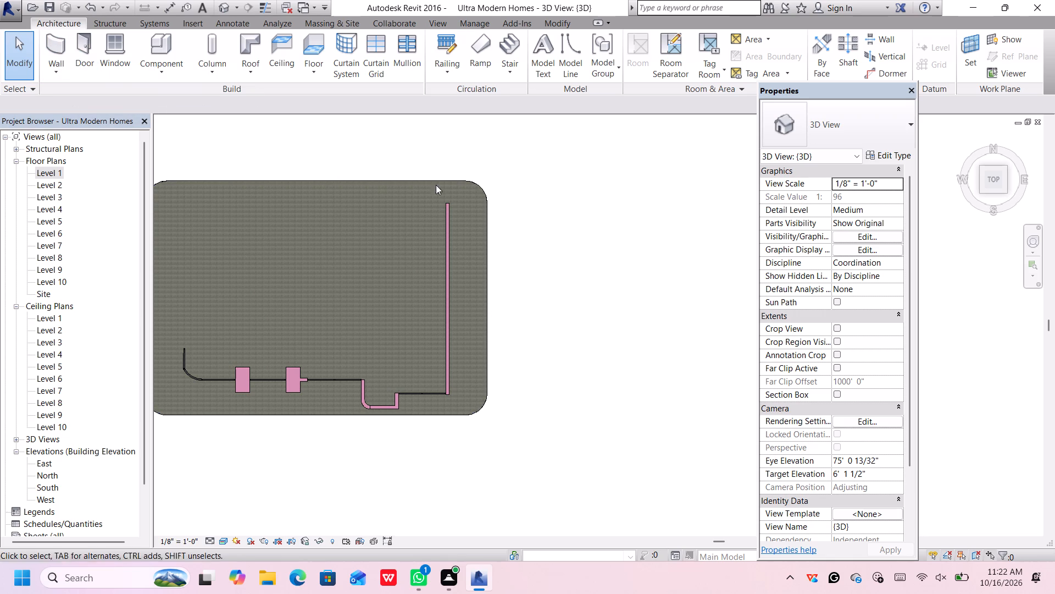
scroll(473, 217, down, 1)
scroll(504, 256, up, 1)
middle_drag(502, 257, 587, 285)
click(55, 46)
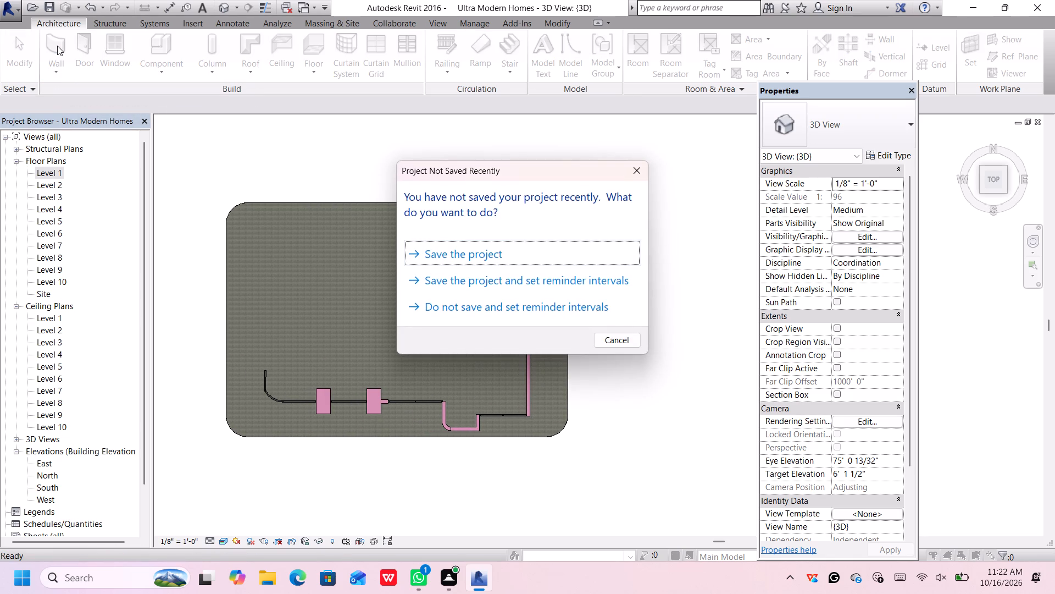
click(424, 251)
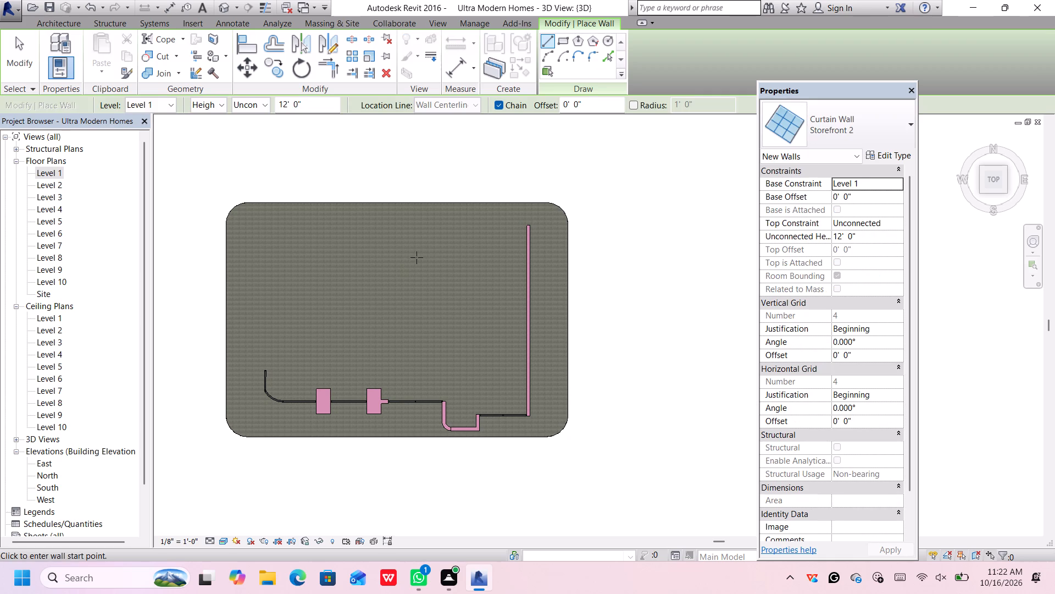
Draw a Generic - 12" back wall about 73' long, running west from the north end of the east wall.
click(856, 130)
scroll(826, 234, up, 2)
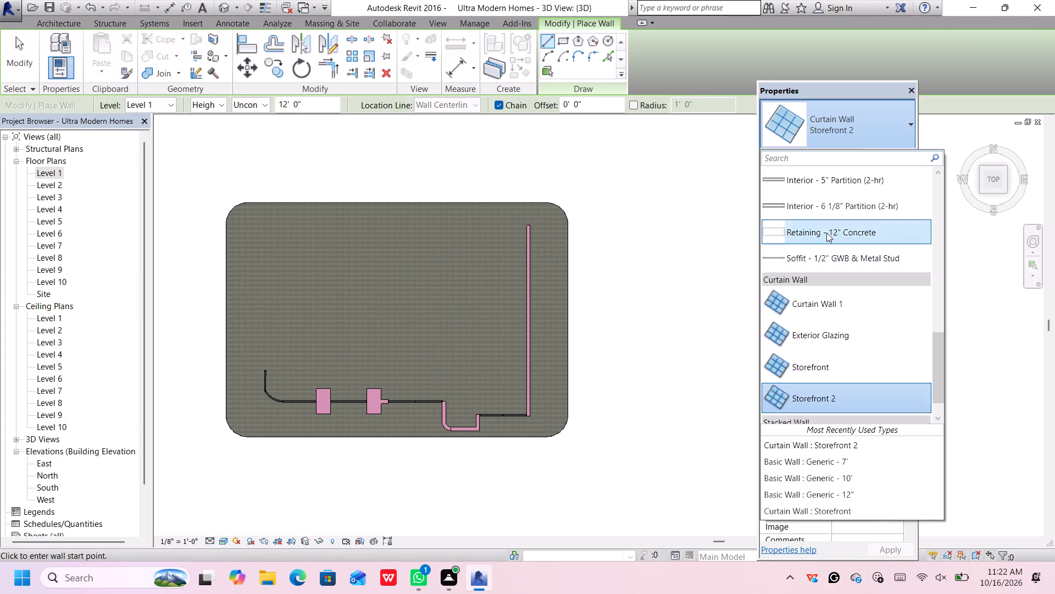
scroll(826, 233, up, 10)
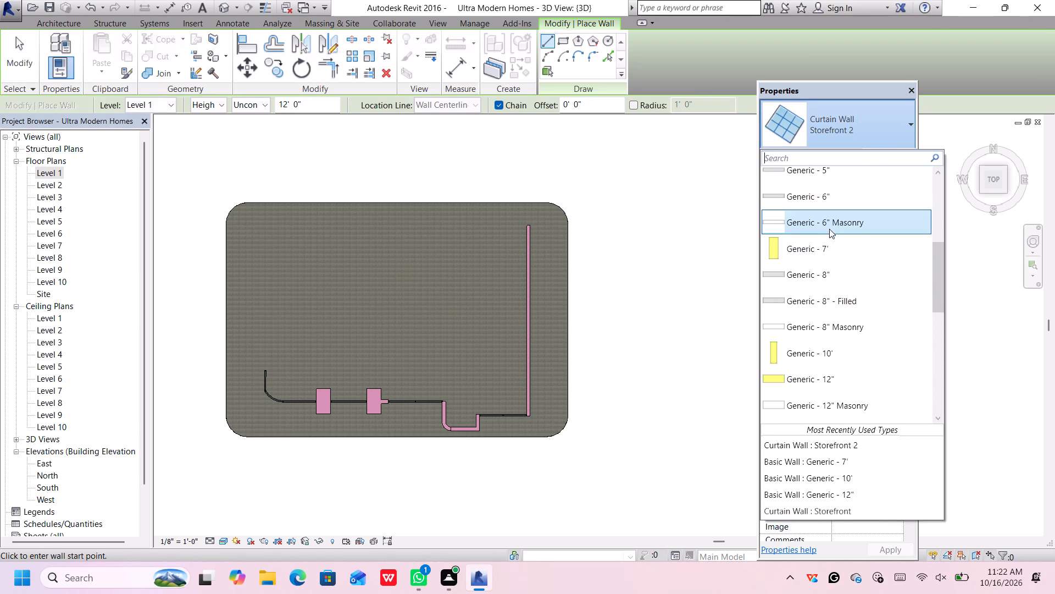
scroll(829, 229, up, 2)
scroll(829, 229, down, 2)
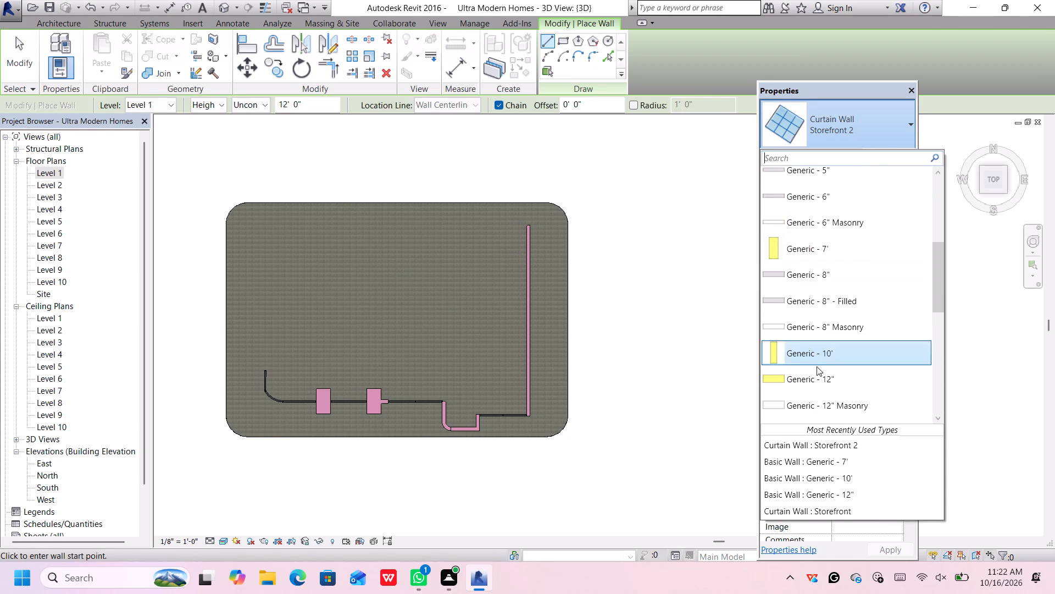
click(825, 384)
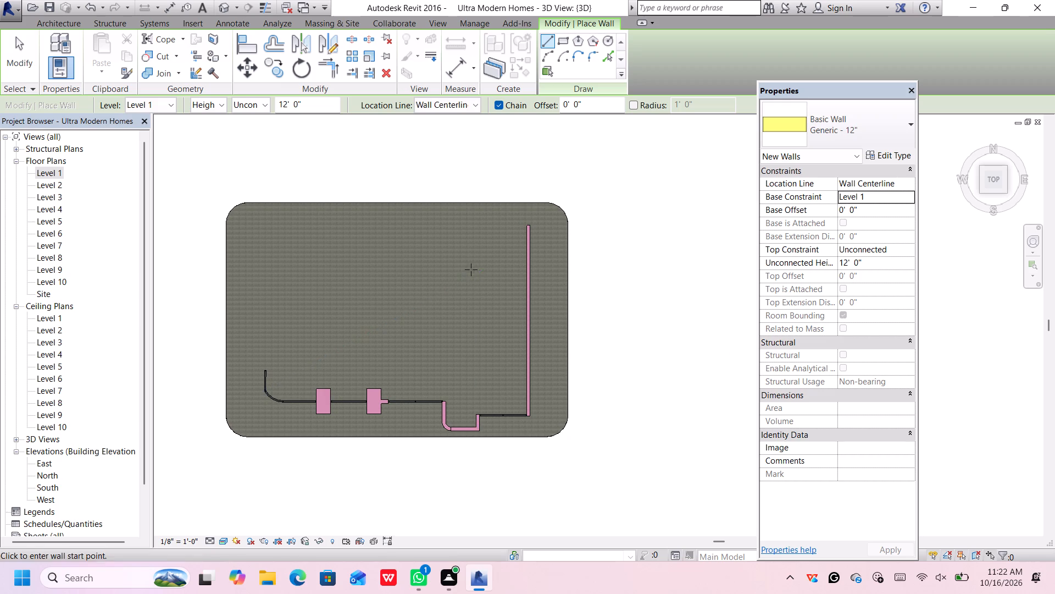
middle_drag(472, 270, 523, 301)
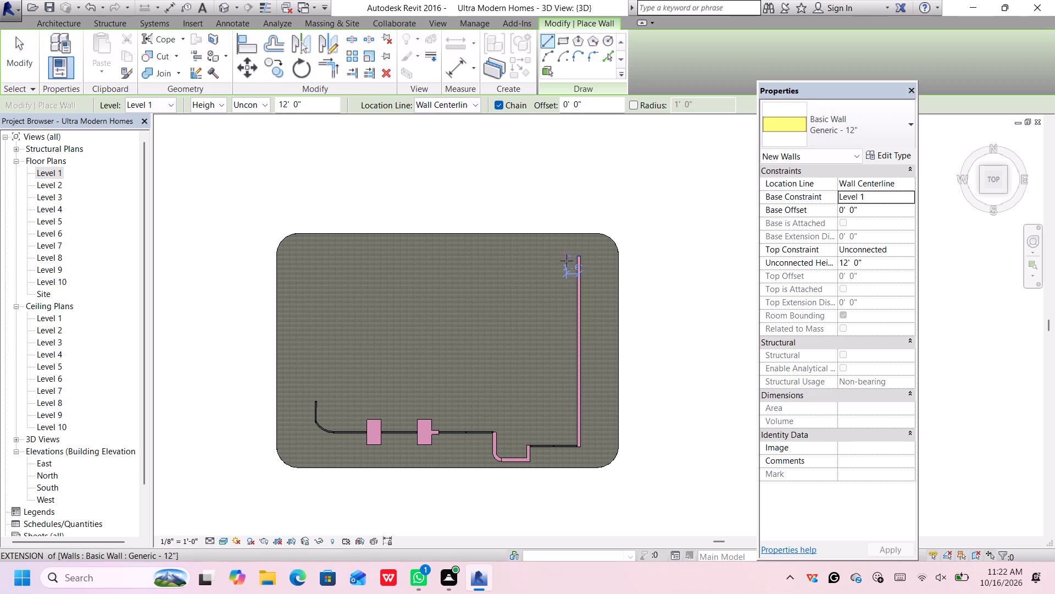
click(817, 118)
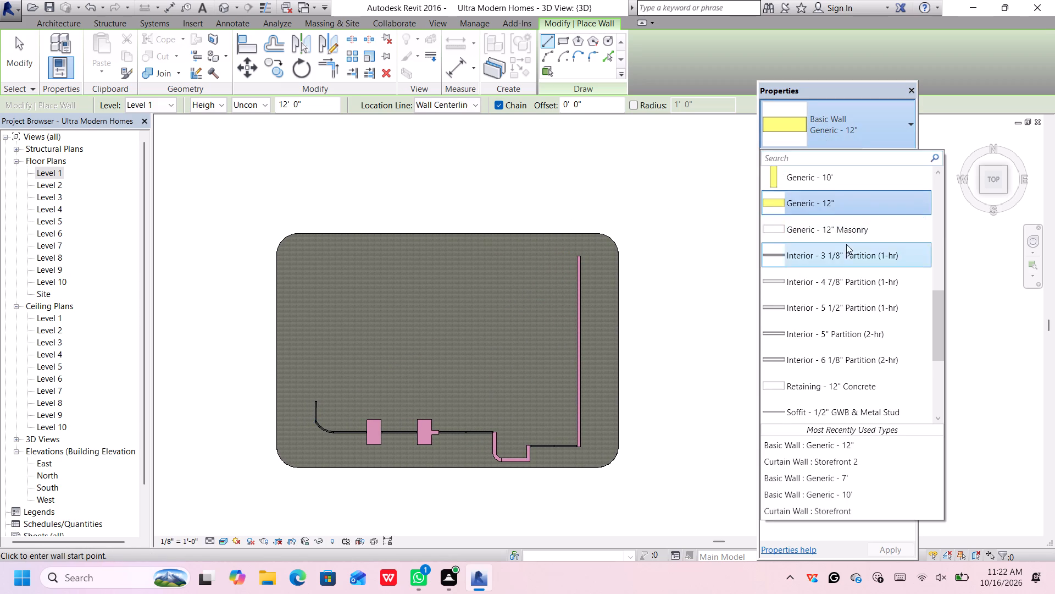
scroll(846, 245, up, 12)
scroll(847, 245, down, 5)
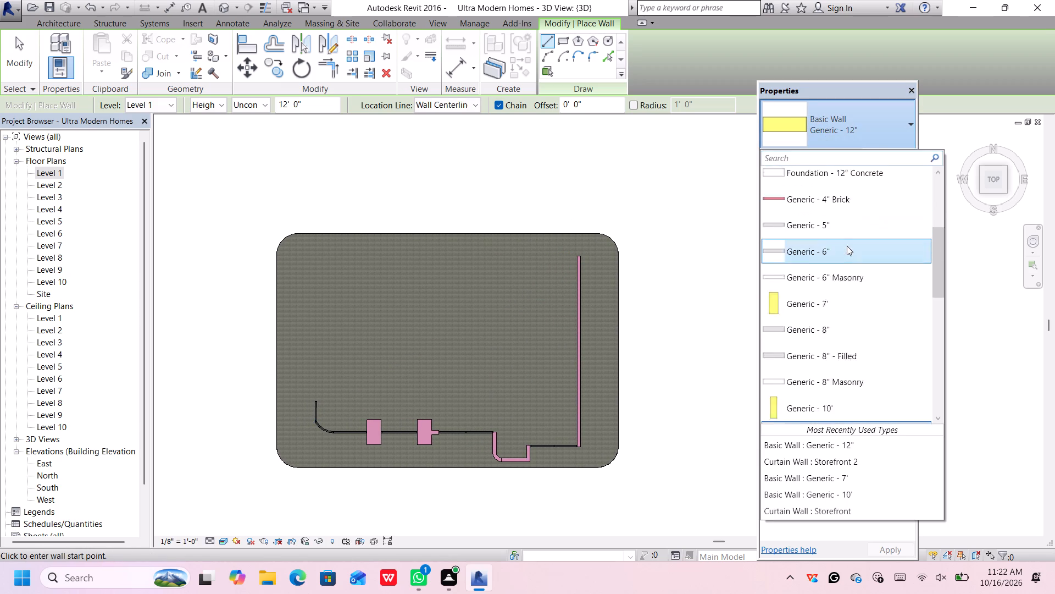
scroll(847, 246, down, 2)
scroll(576, 257, up, 3)
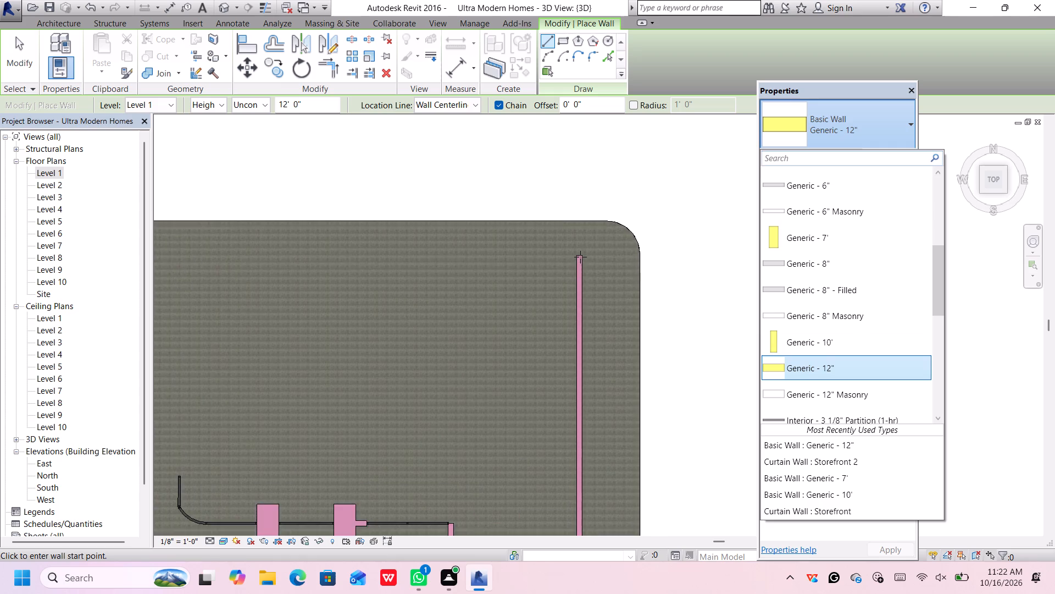
scroll(580, 257, up, 3)
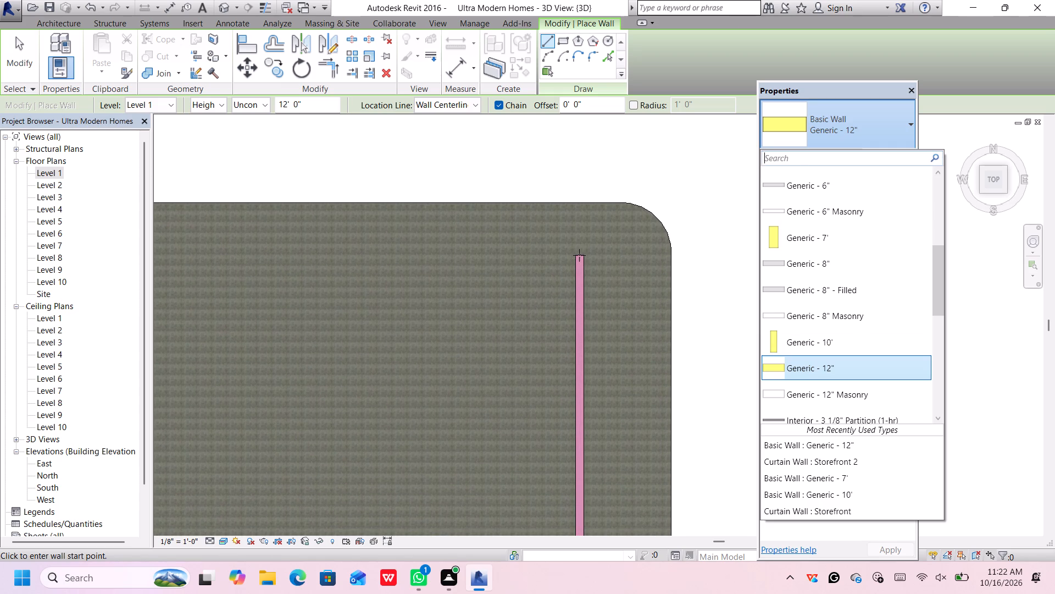
click(579, 255)
scroll(510, 262, down, 8)
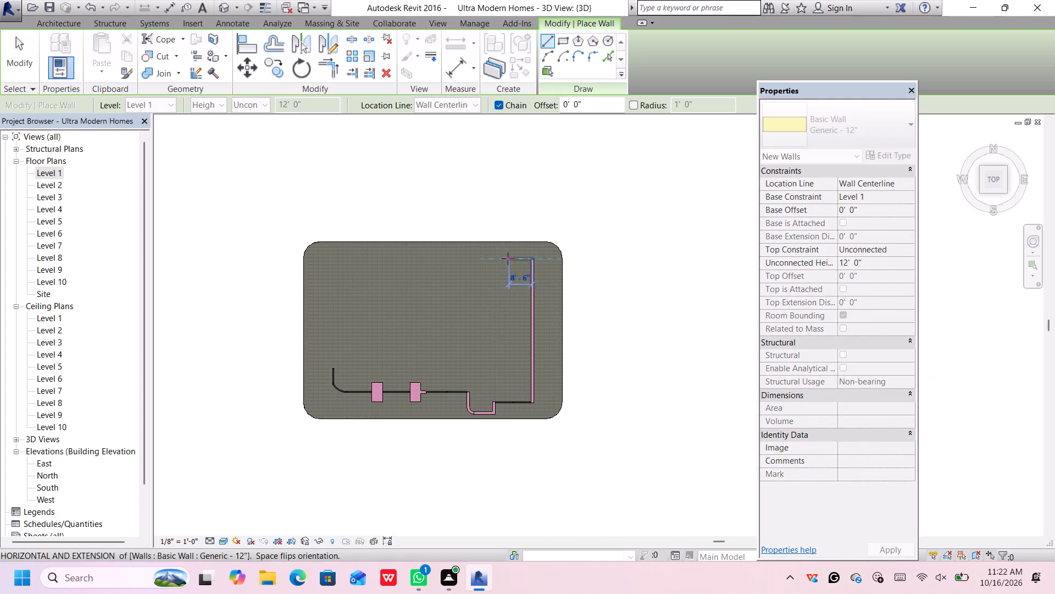
middle_drag(487, 256, 644, 249)
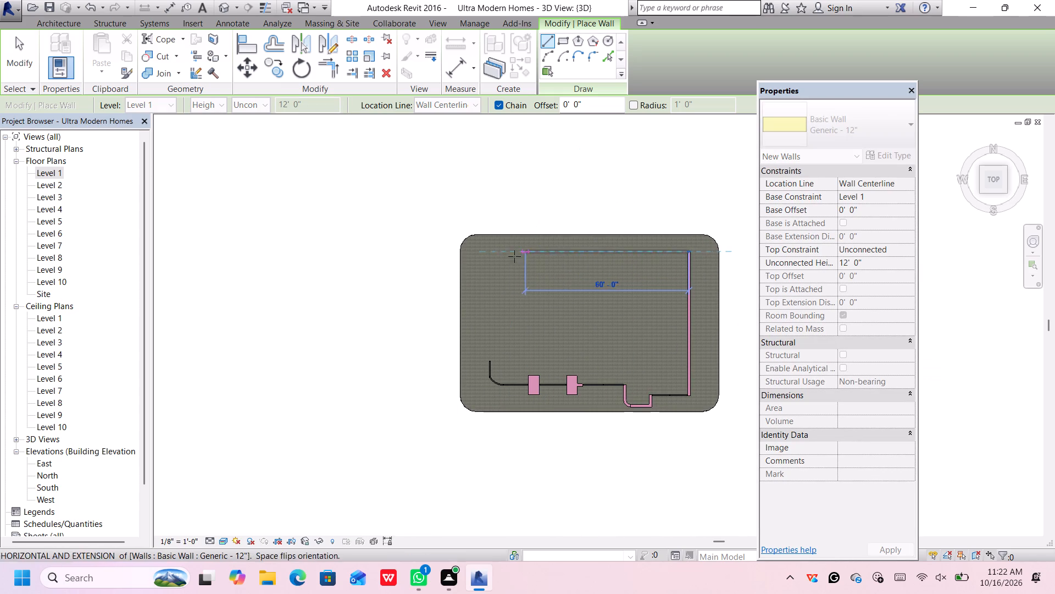
scroll(489, 254, up, 5)
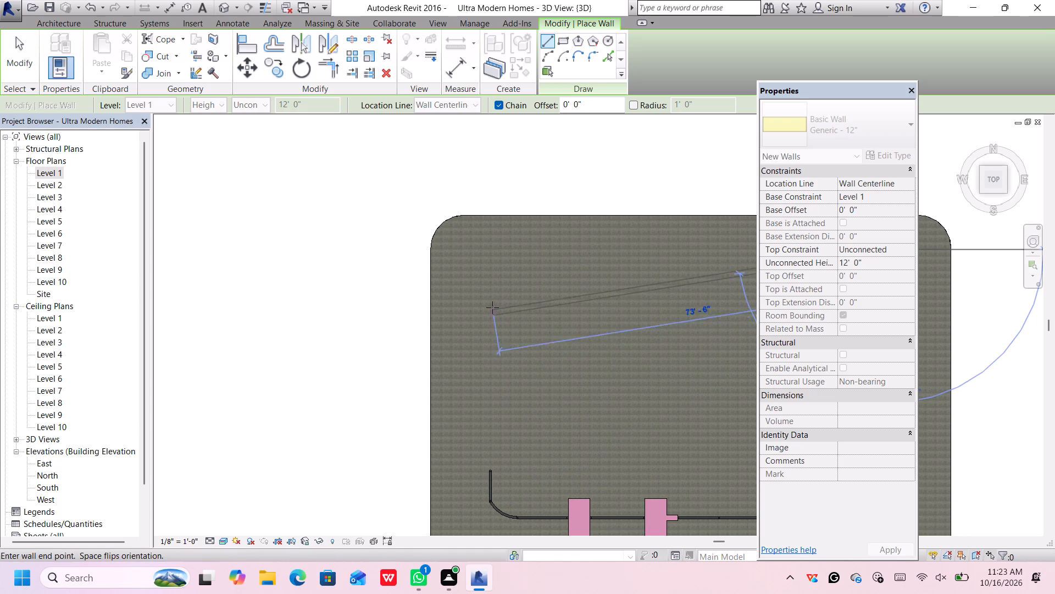
click(493, 250)
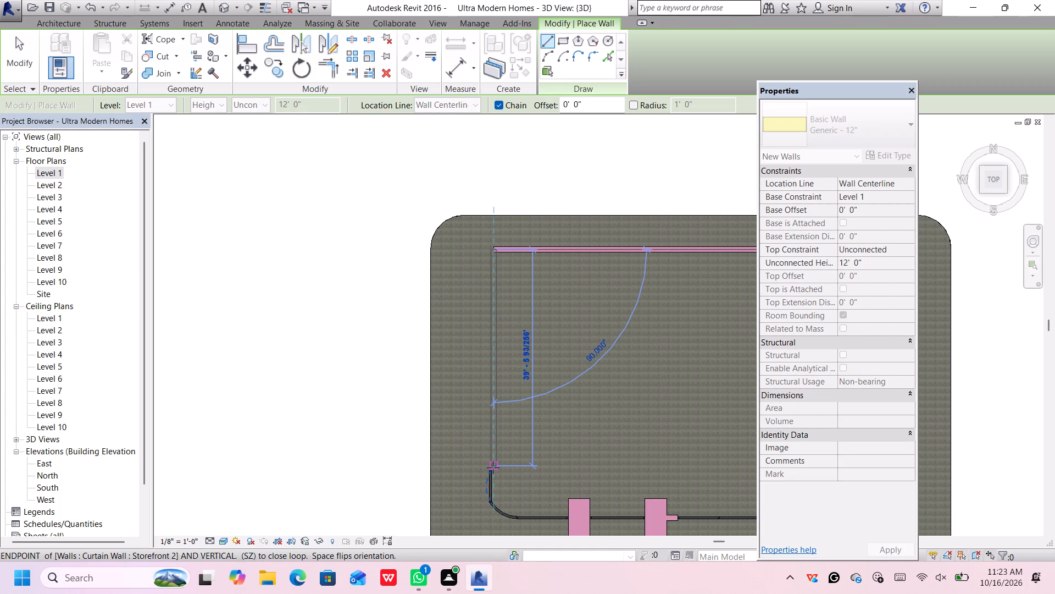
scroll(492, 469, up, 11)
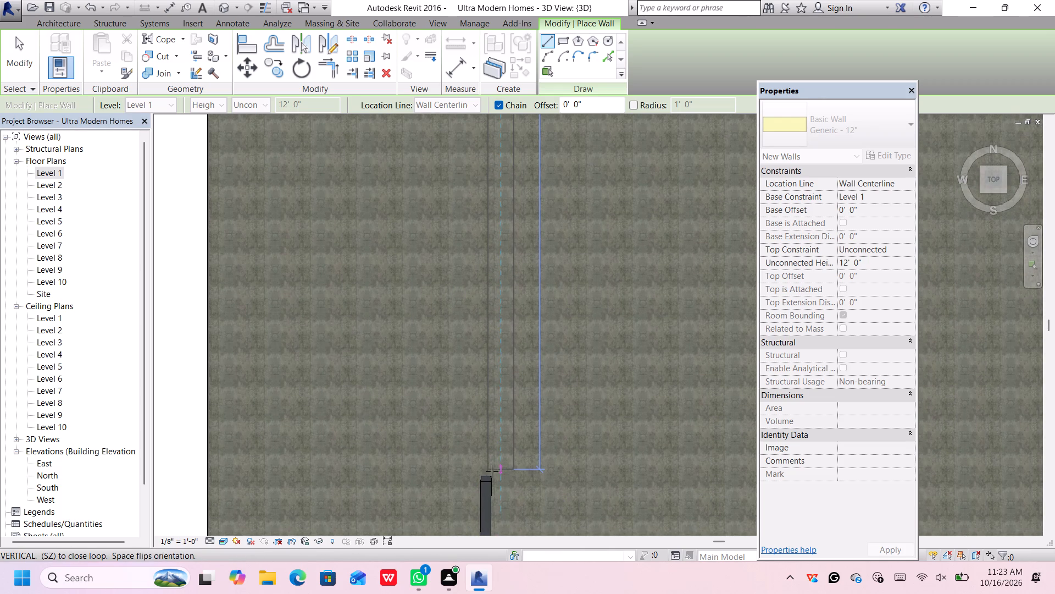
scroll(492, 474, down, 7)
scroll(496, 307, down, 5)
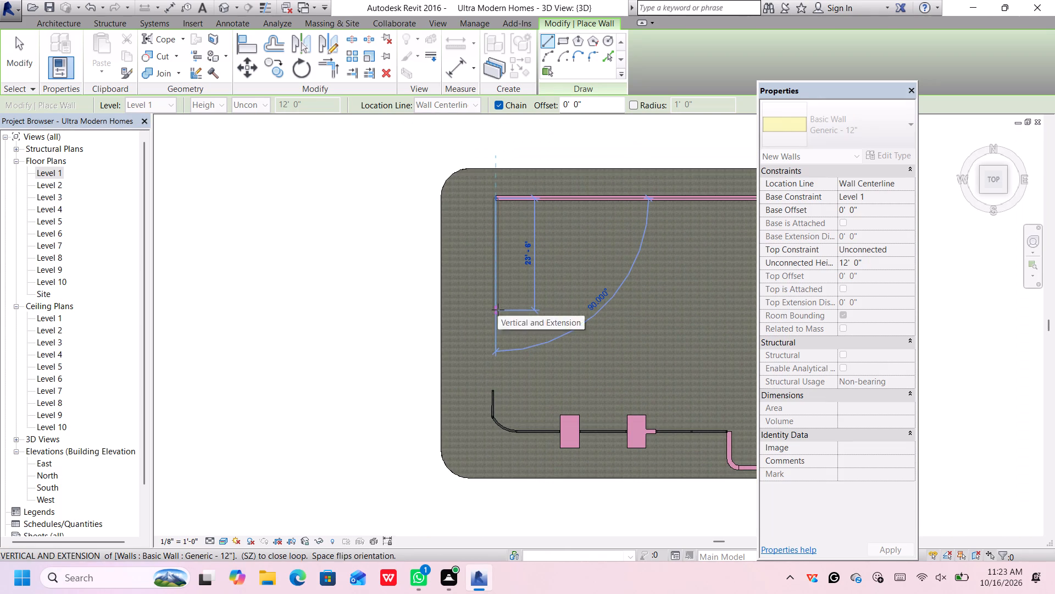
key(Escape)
Draw a Generic - 12" west wall about 40' 9" long, from the curved storefront's north end up to the back wall.
scroll(524, 277, down, 5)
middle_drag(580, 287, 495, 260)
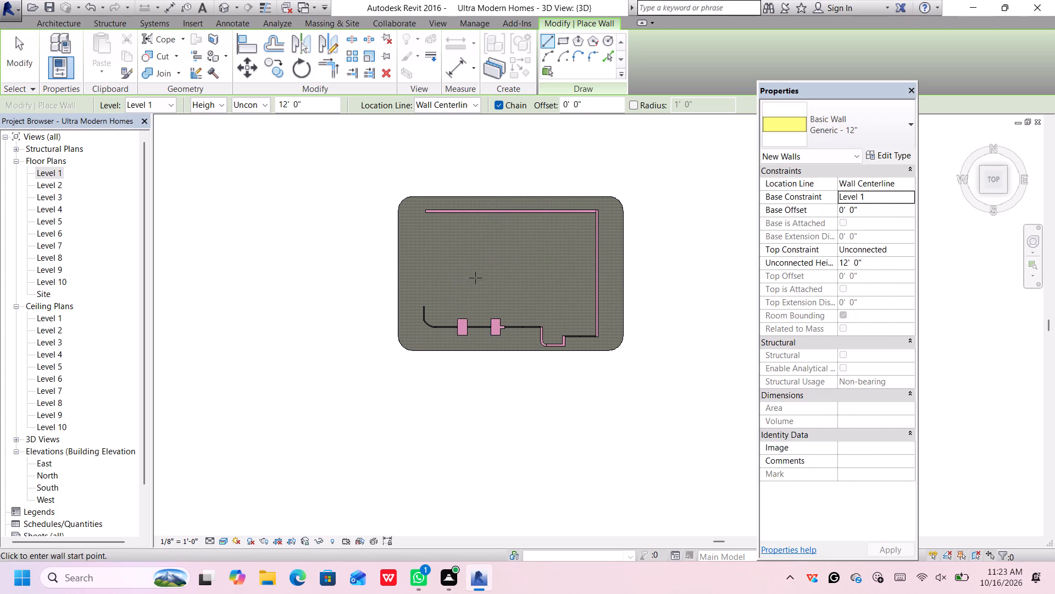
scroll(426, 283, up, 8)
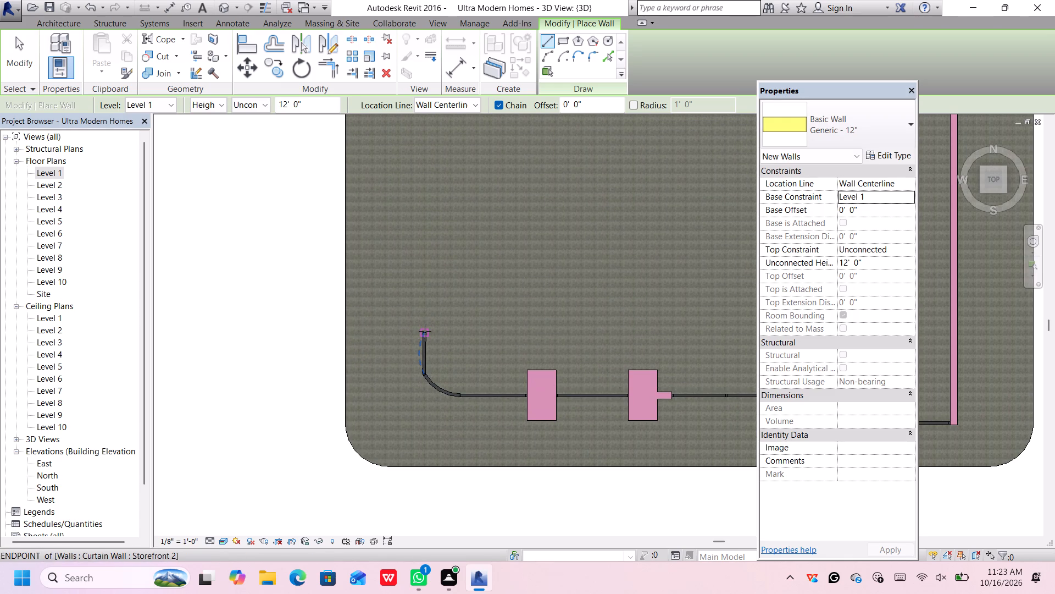
click(425, 331)
scroll(439, 218, down, 7)
middle_drag(439, 221, 421, 350)
scroll(402, 300, up, 2)
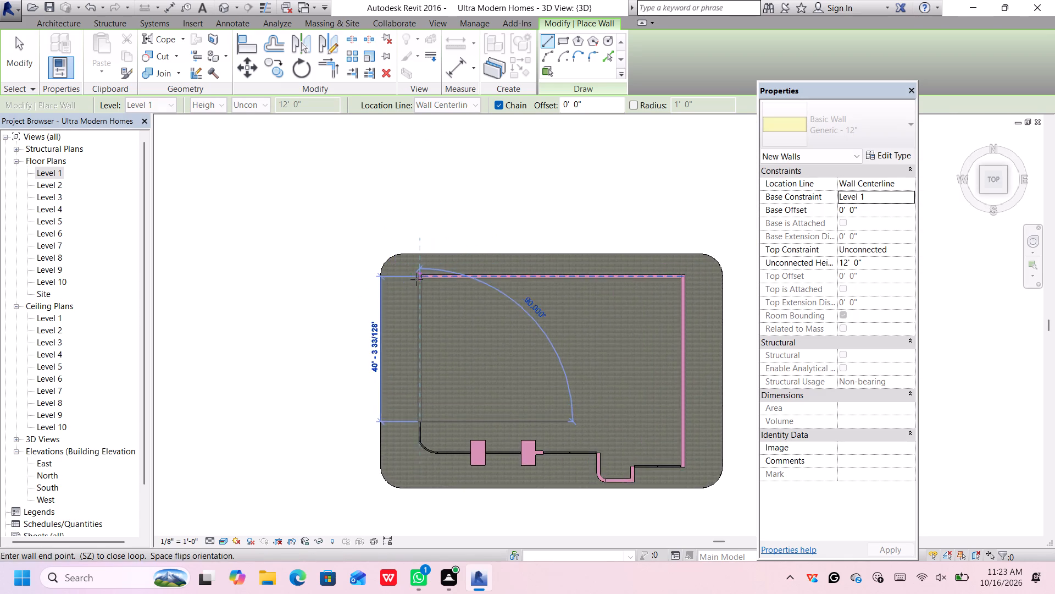
scroll(426, 279, up, 12)
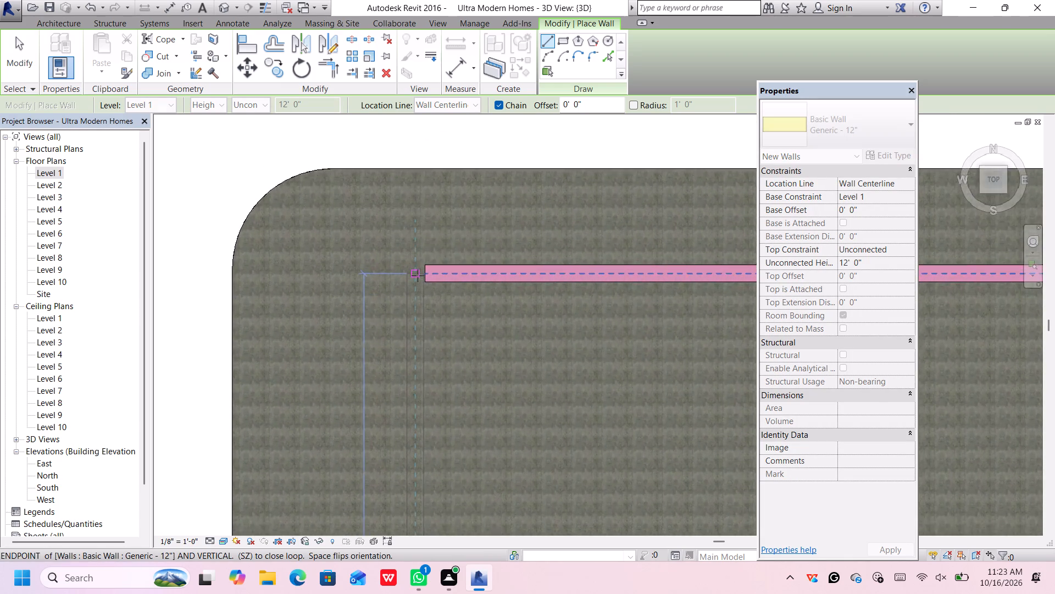
scroll(418, 276, up, 7)
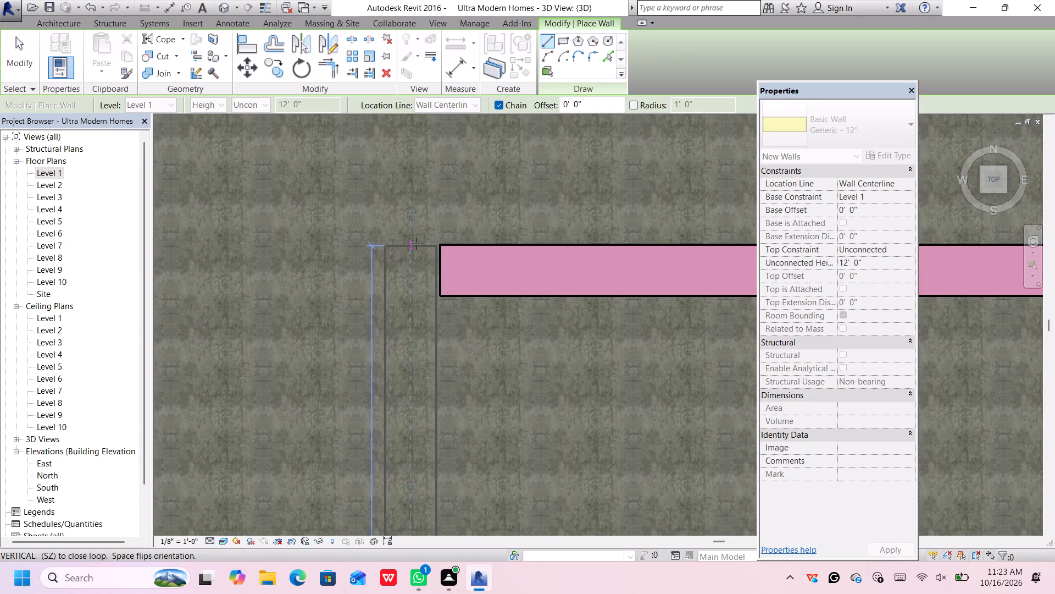
click(417, 244)
key(Escape)
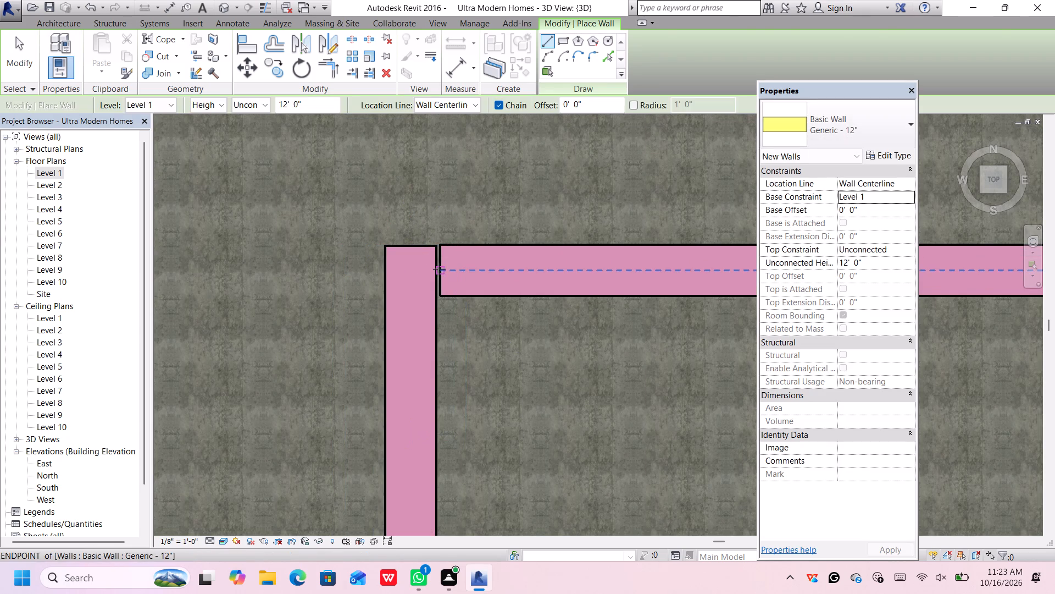
key(Escape)
Extend the back wall's west end across the gap to meet the new west wall at the corner.
click(441, 269)
scroll(441, 270, up, 4)
key(Escape)
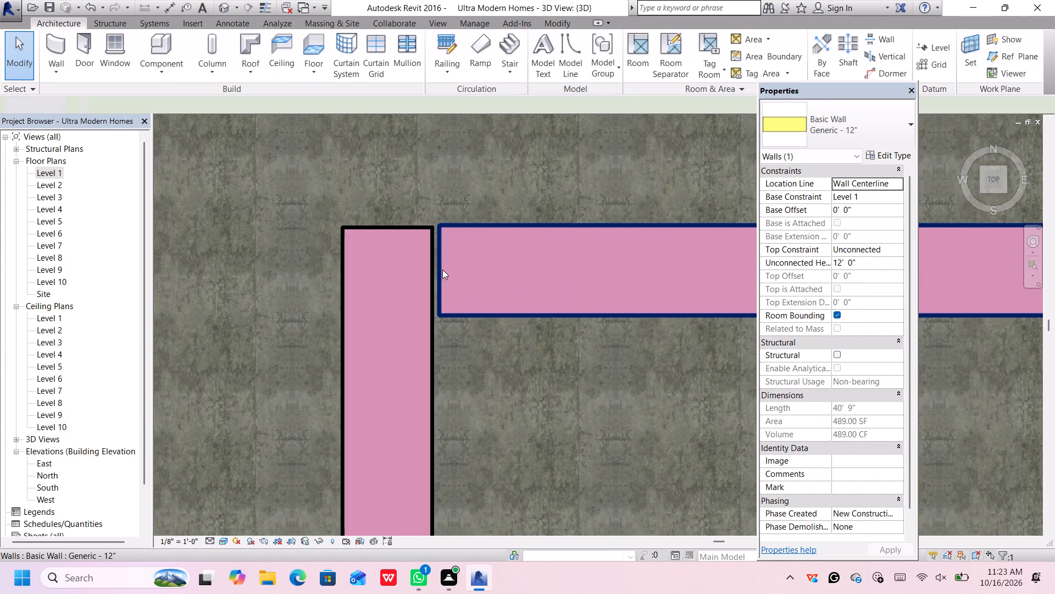
click(440, 269)
drag(440, 267, 424, 271)
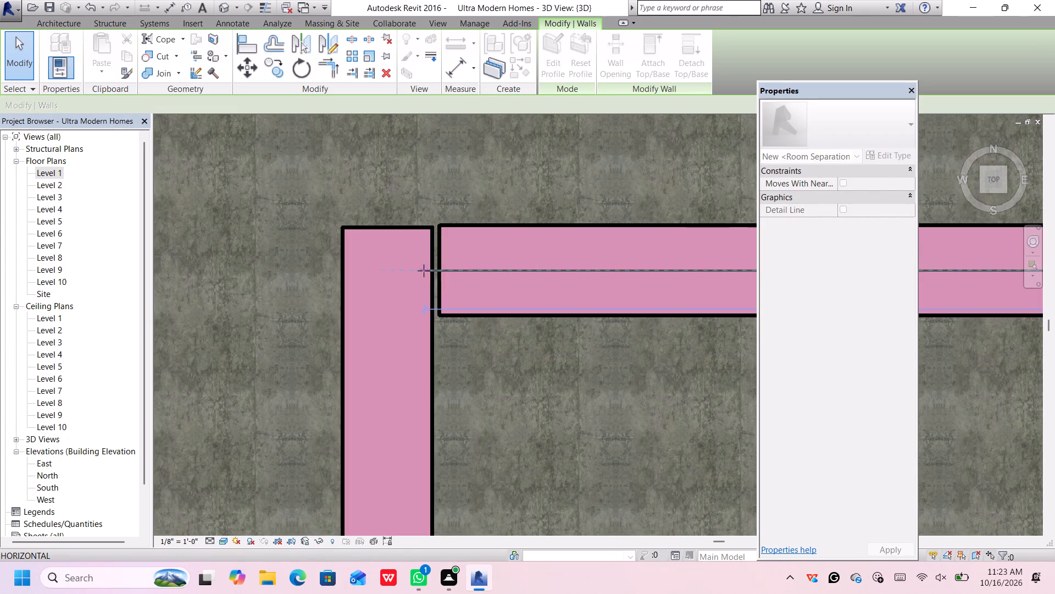
drag(424, 271, 423, 273)
scroll(431, 280, down, 20)
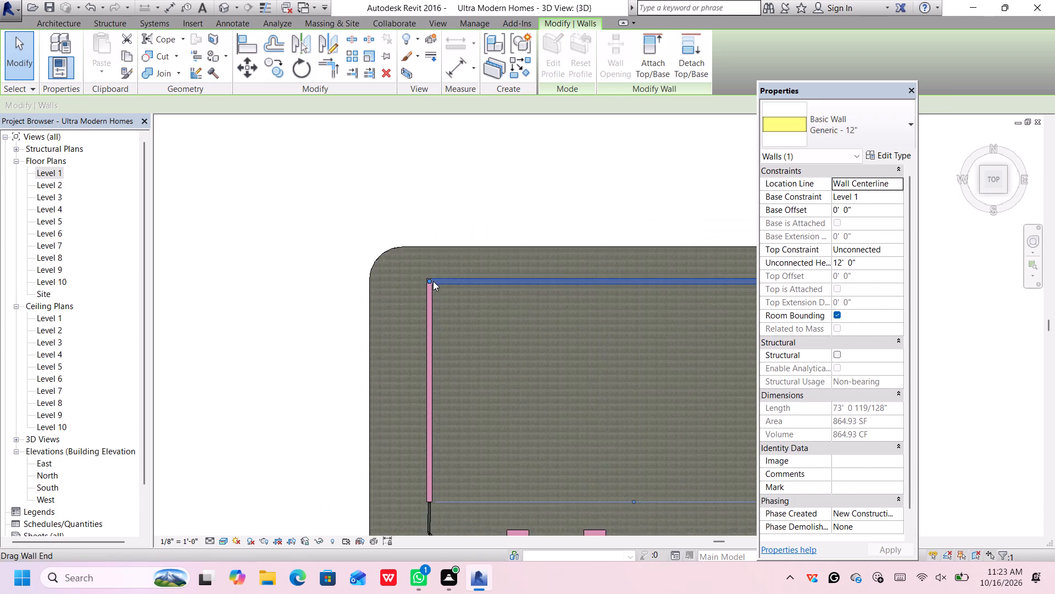
scroll(433, 282, down, 6)
click(609, 238)
Stretch the back wall's east end from the east wall's centerline out to its outer face.
scroll(622, 312, up, 3)
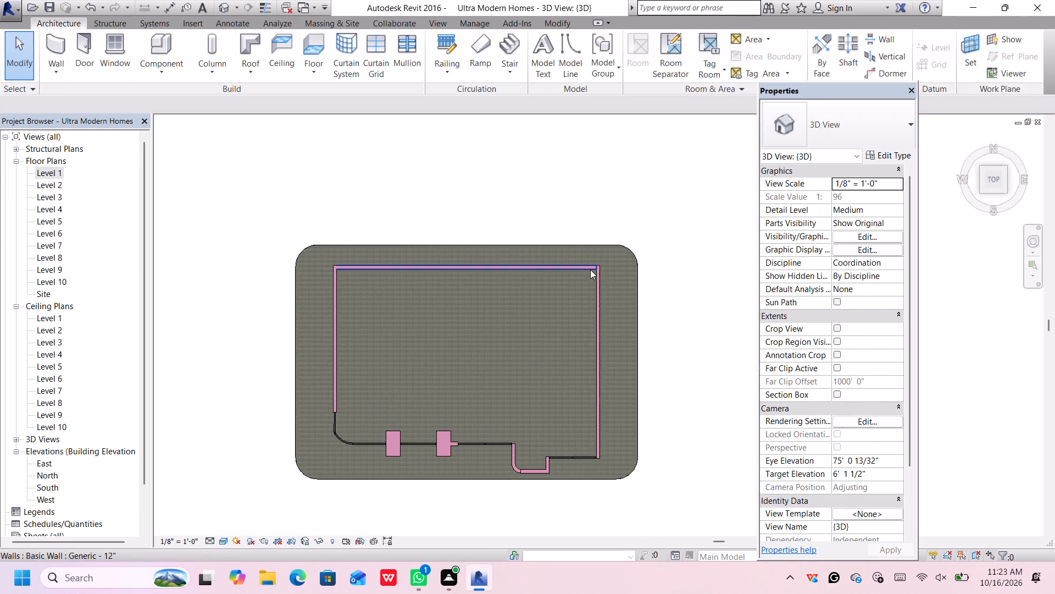
scroll(590, 269, up, 20)
scroll(586, 283, down, 4)
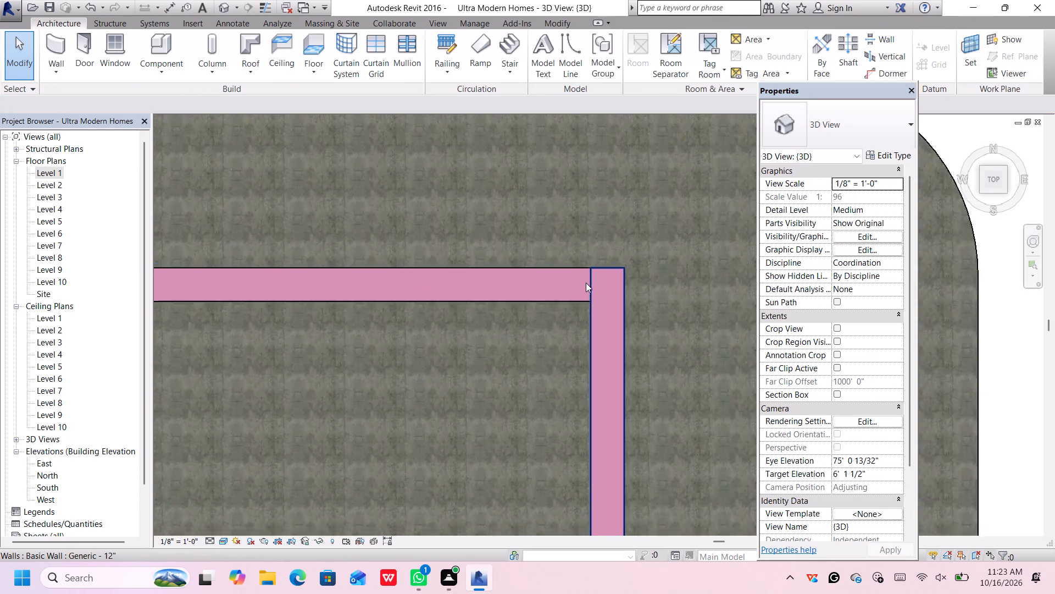
scroll(586, 283, down, 8)
scroll(588, 280, up, 12)
click(588, 281)
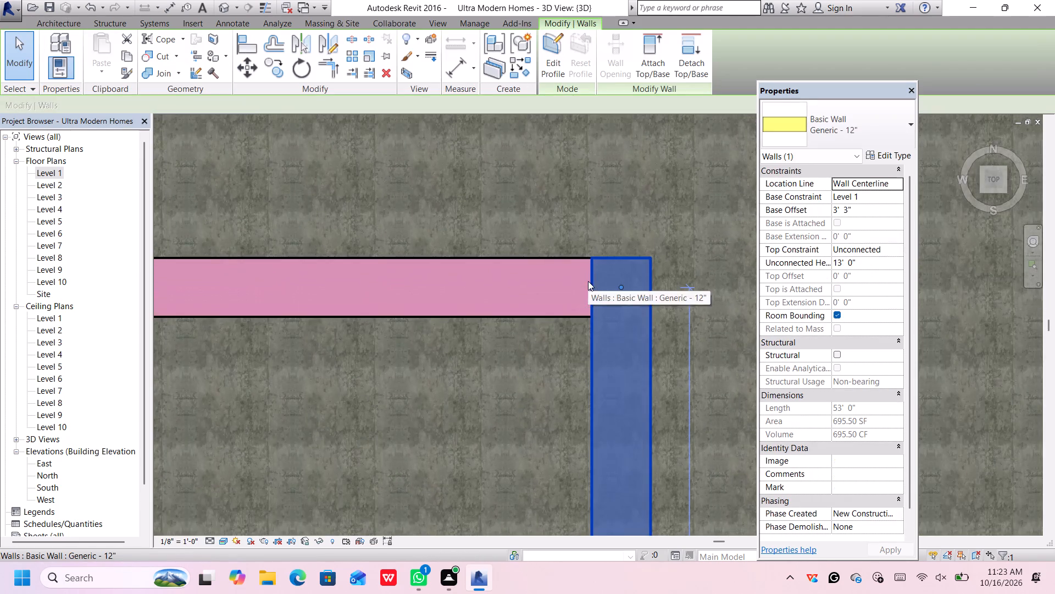
scroll(588, 285, up, 5)
click(570, 336)
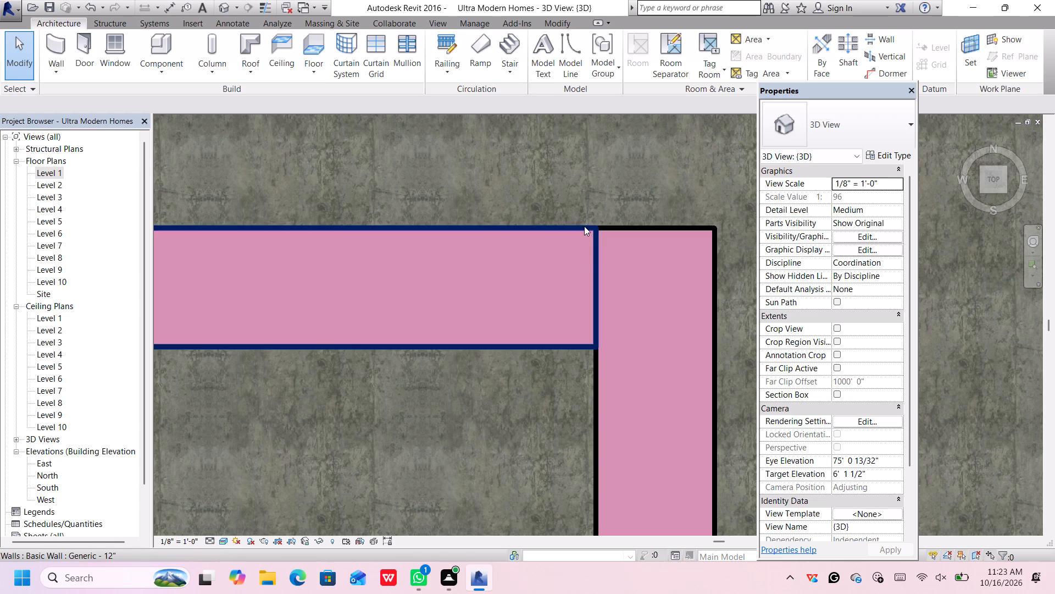
click(582, 228)
scroll(606, 270, up, 1)
drag(662, 289, 662, 289)
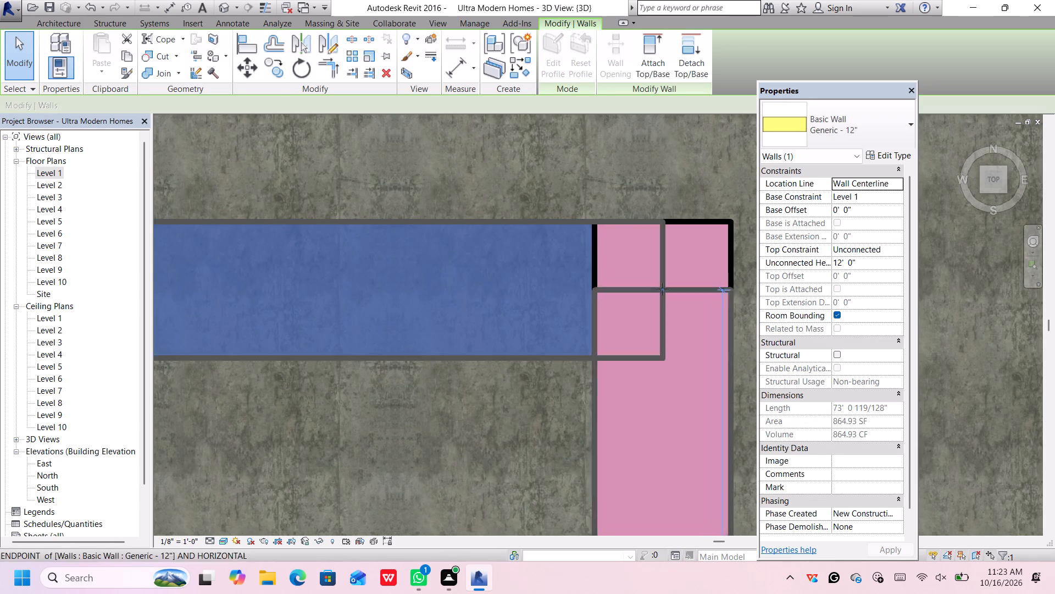
drag(662, 289, 731, 282)
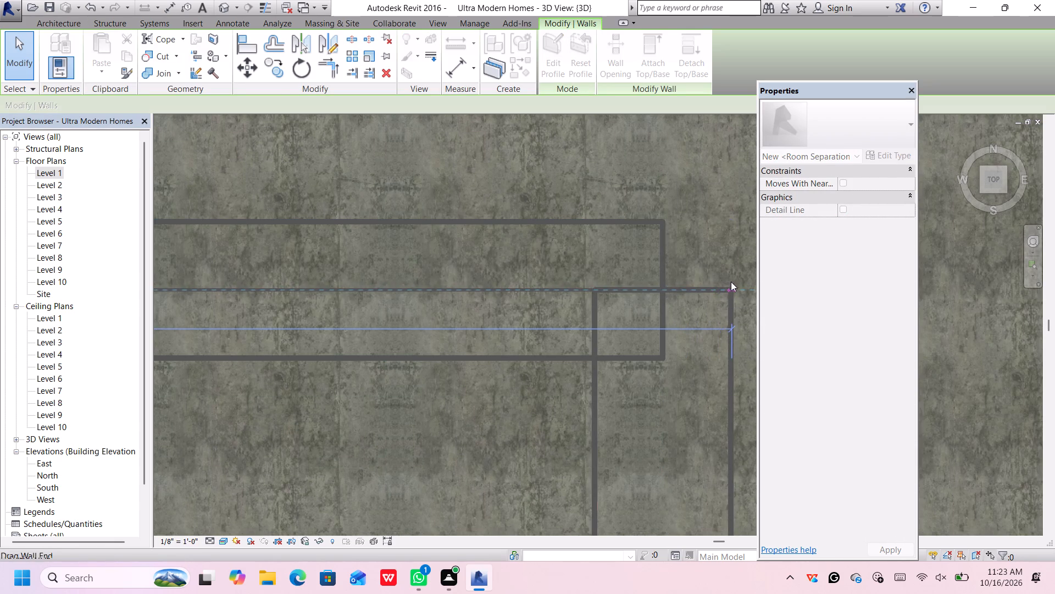
scroll(690, 303, down, 11)
scroll(675, 354, down, 2)
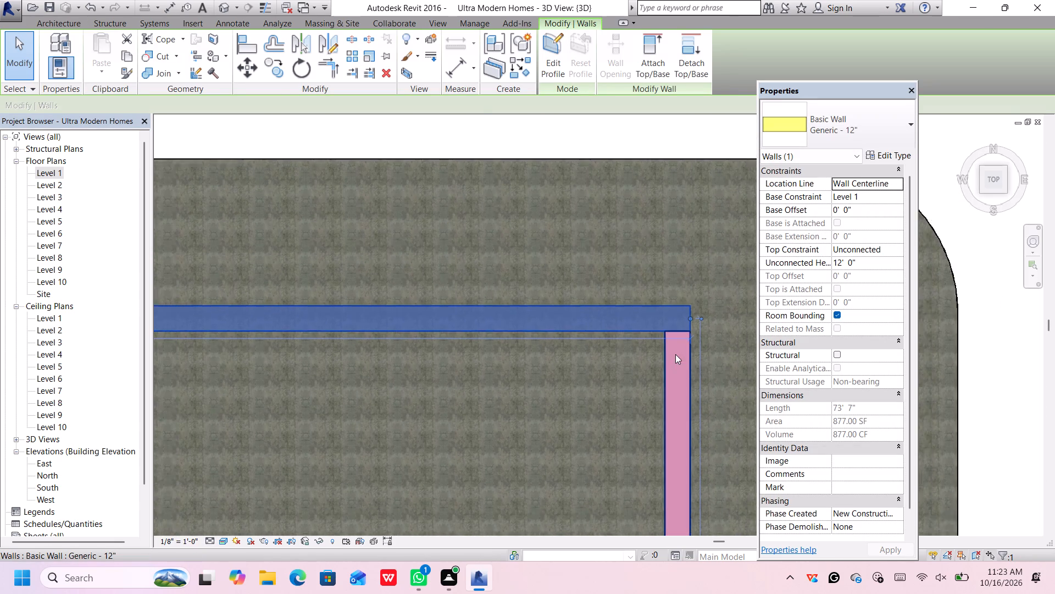
scroll(675, 354, down, 1)
click(676, 354)
scroll(677, 344, down, 8)
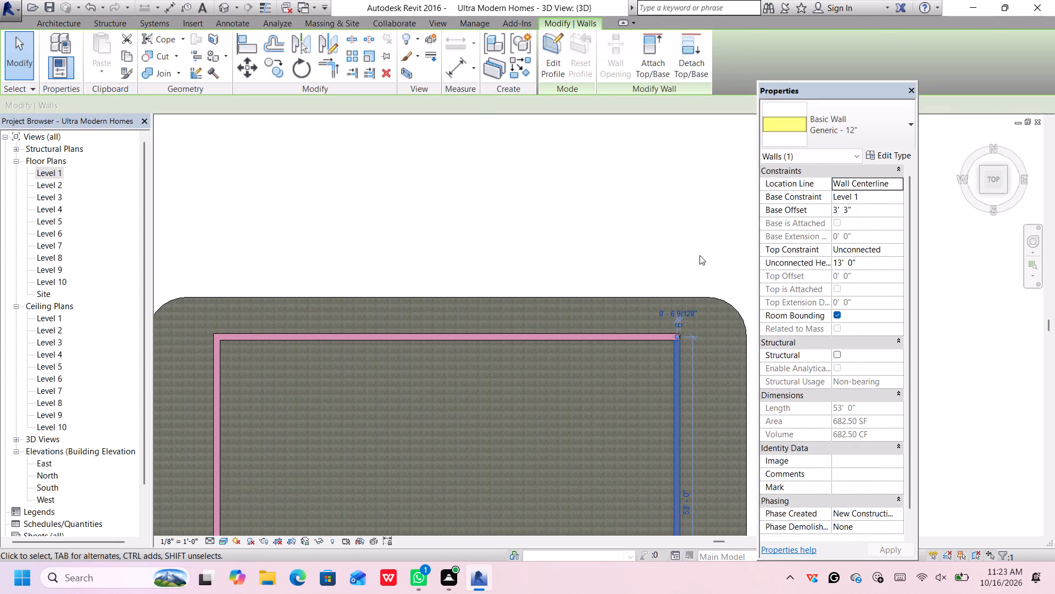
click(699, 255)
Delete the long east wall between the back wall and the front glazing.
scroll(682, 310, down, 6)
scroll(692, 381, down, 1)
middle_drag(691, 378, 684, 373)
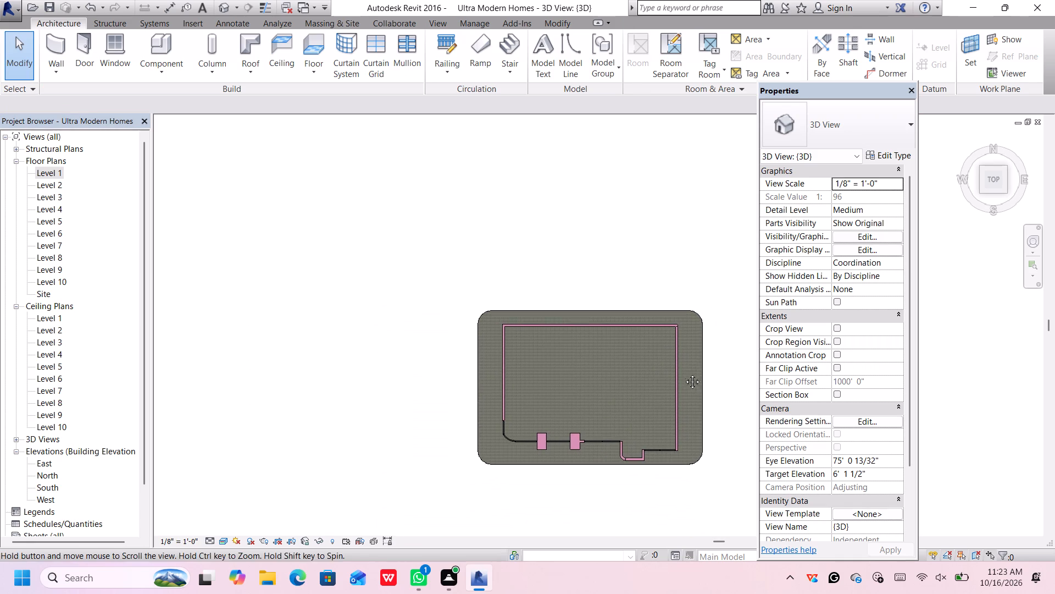
middle_drag(684, 373, 667, 356)
scroll(665, 356, up, 2)
scroll(637, 287, up, 1)
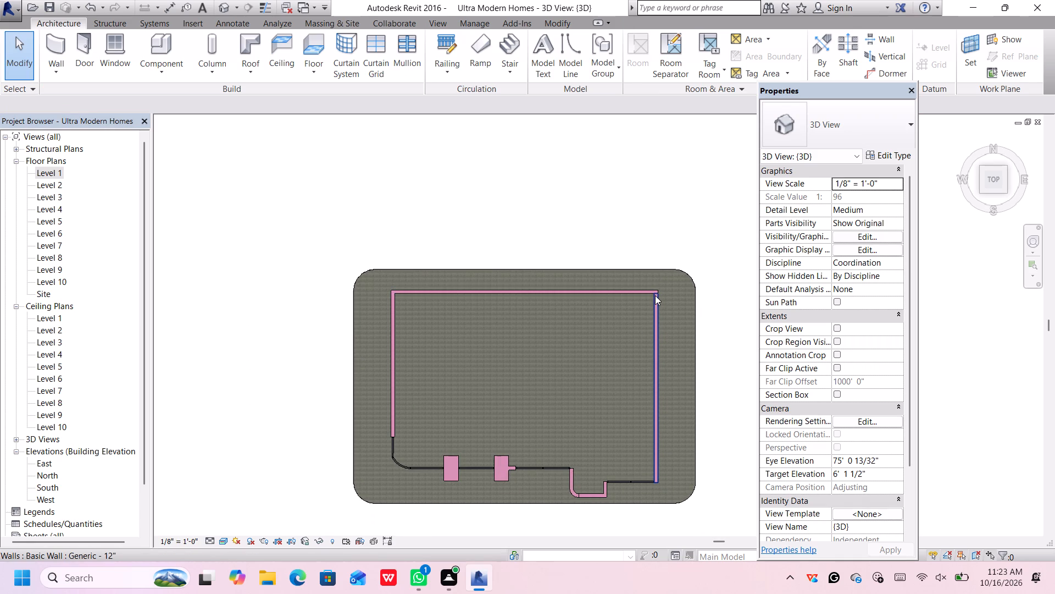
click(656, 296)
key(Delete)
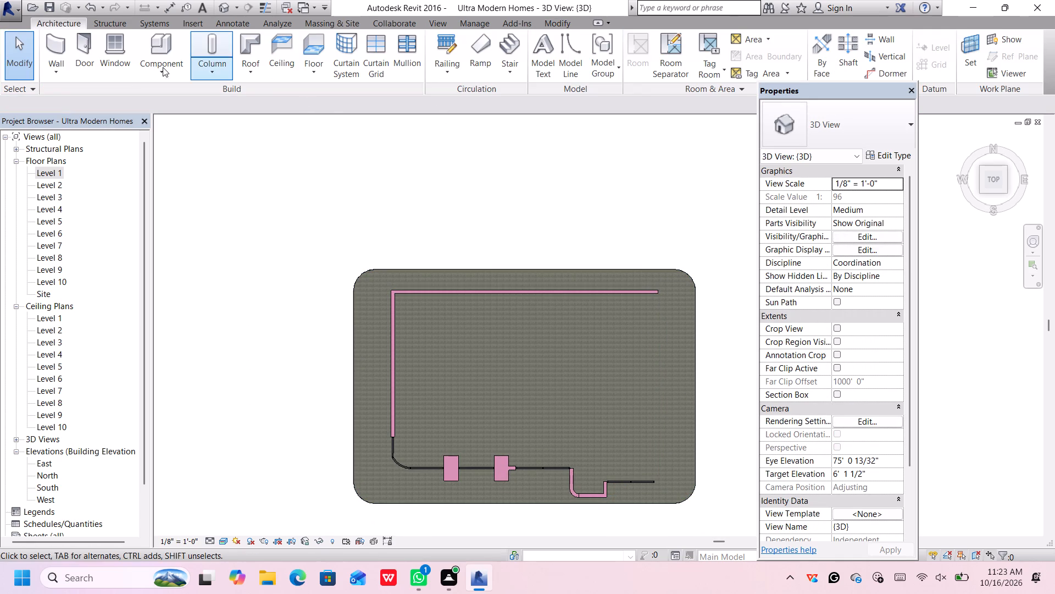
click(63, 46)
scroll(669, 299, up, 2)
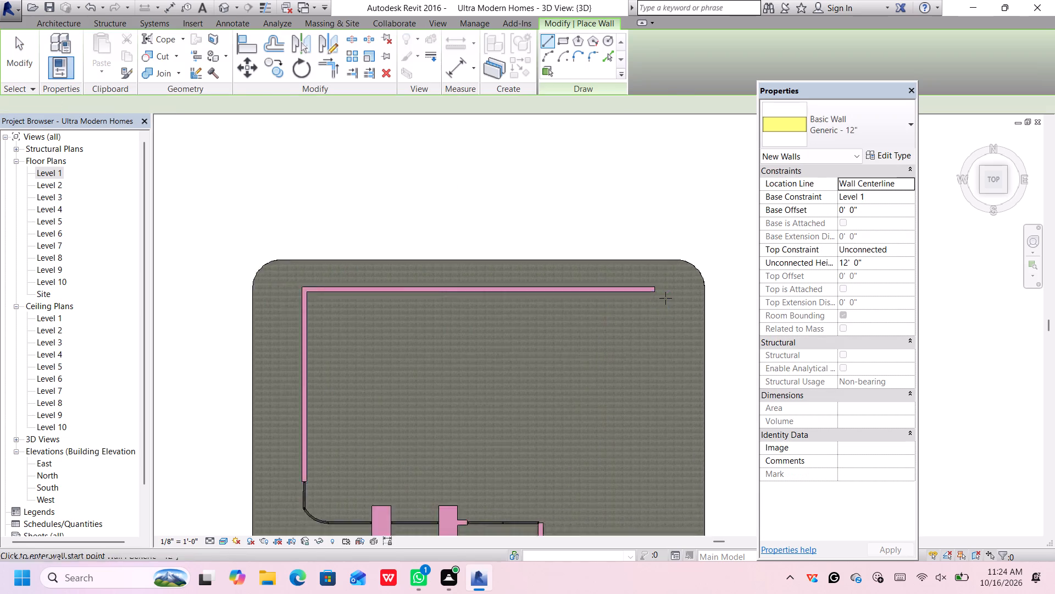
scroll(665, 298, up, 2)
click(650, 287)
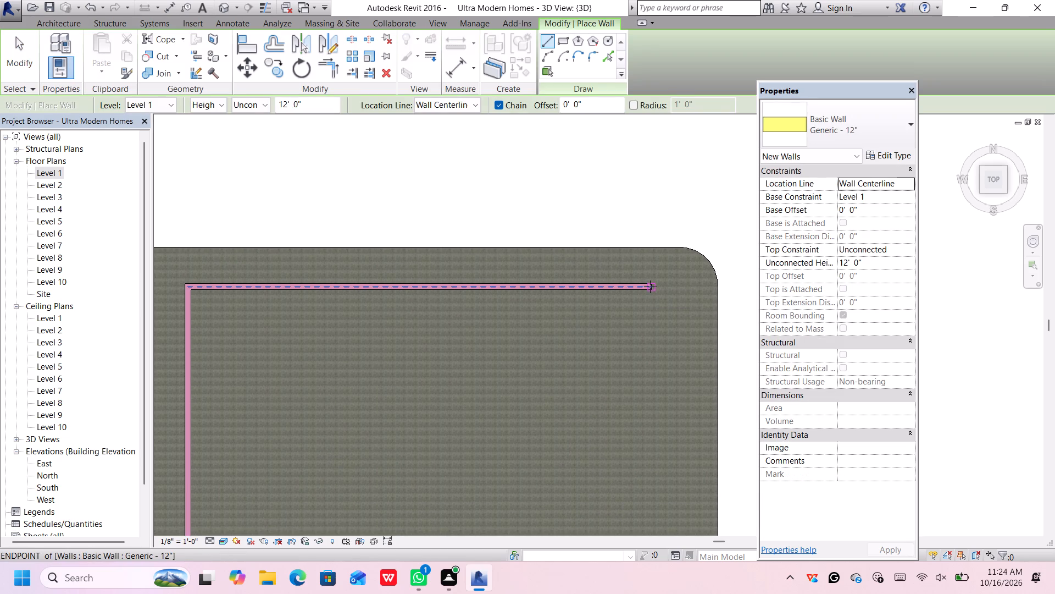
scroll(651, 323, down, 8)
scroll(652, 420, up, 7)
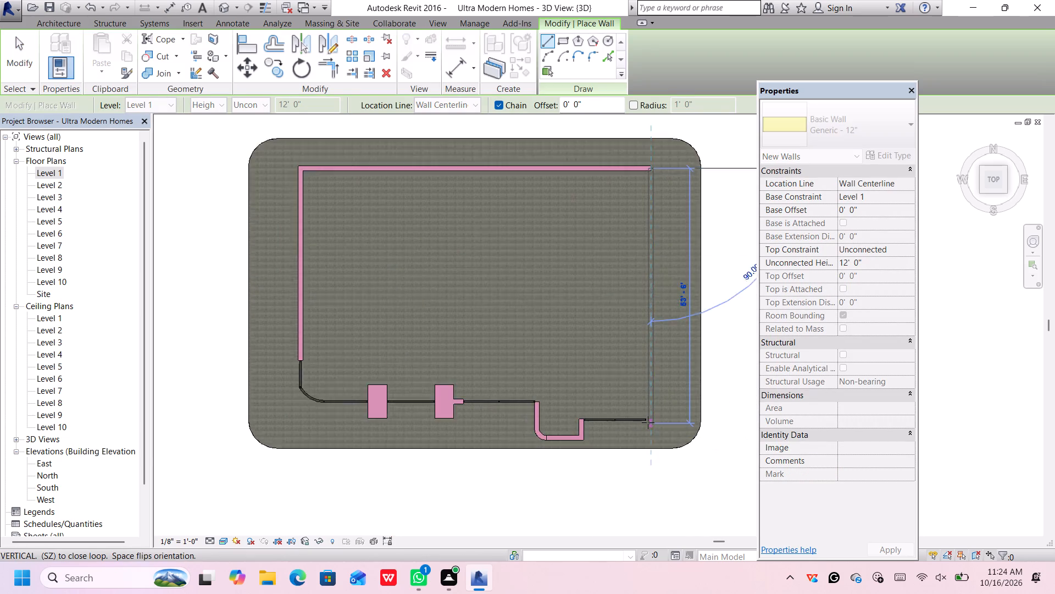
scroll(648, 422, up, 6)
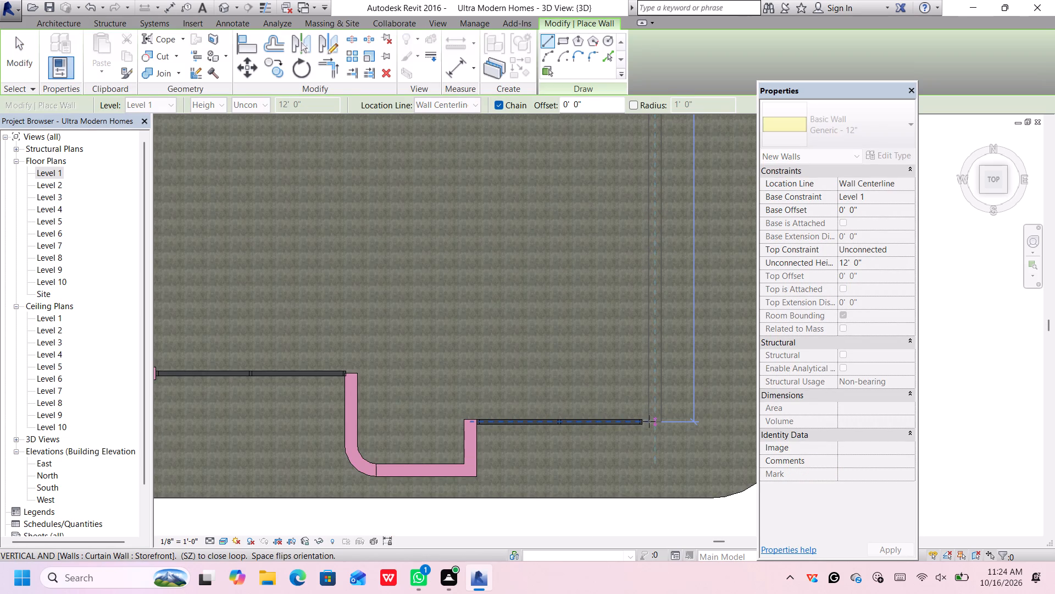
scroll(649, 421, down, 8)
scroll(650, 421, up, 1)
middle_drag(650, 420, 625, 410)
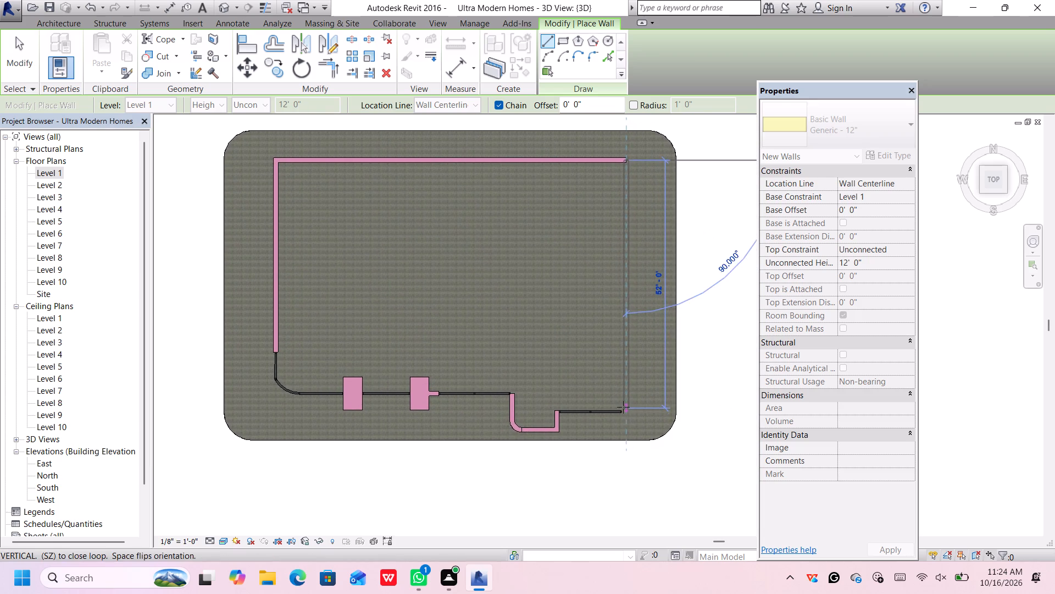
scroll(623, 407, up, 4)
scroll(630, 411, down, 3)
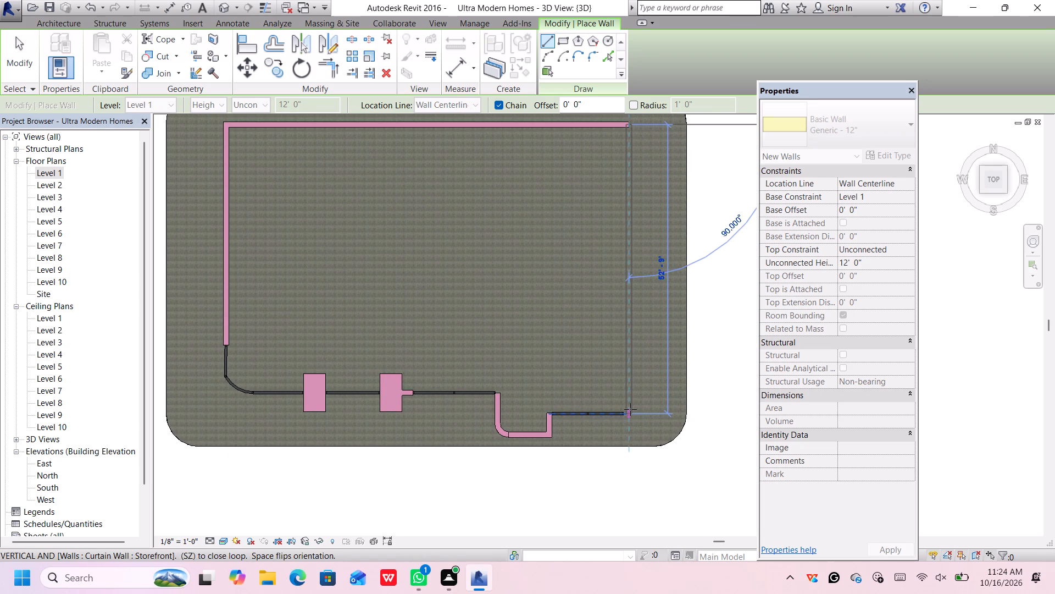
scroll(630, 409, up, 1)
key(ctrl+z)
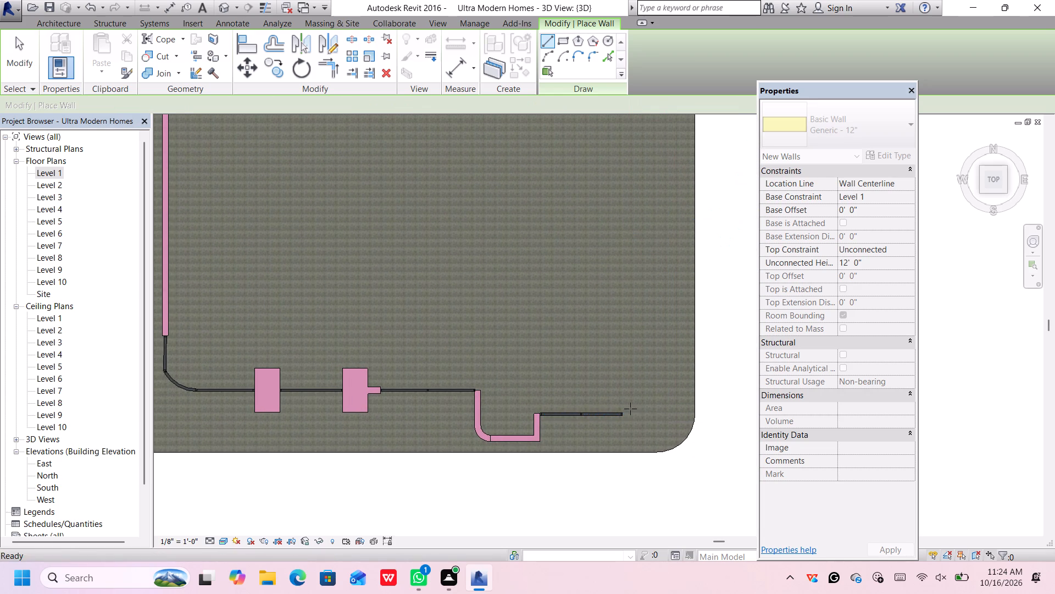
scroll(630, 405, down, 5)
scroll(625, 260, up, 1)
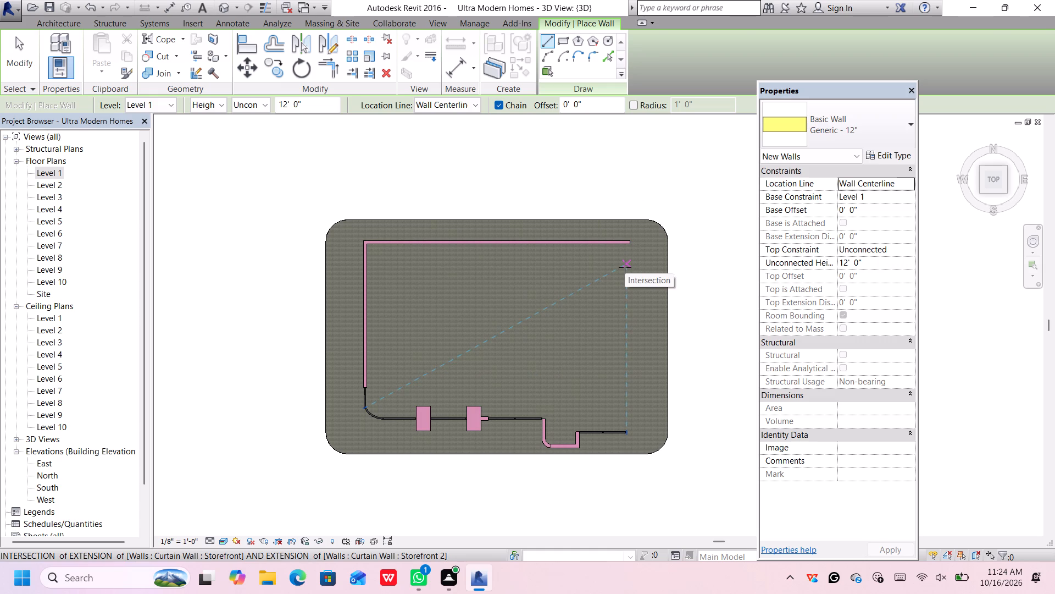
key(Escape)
Delete the Generic - 12" back wall along the slab's north edge.
click(611, 241)
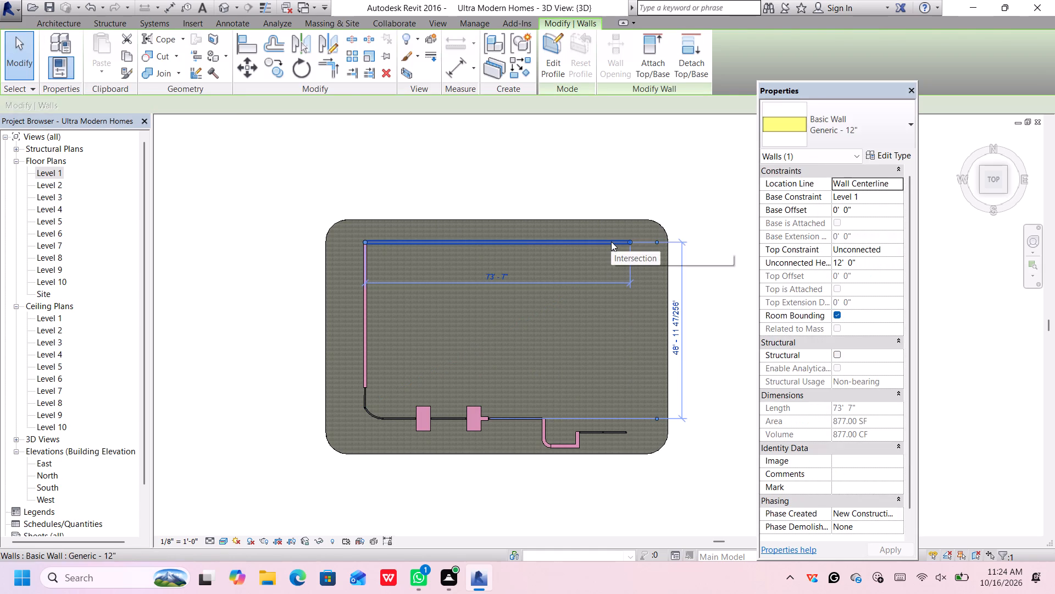
key(Delete)
key(l)
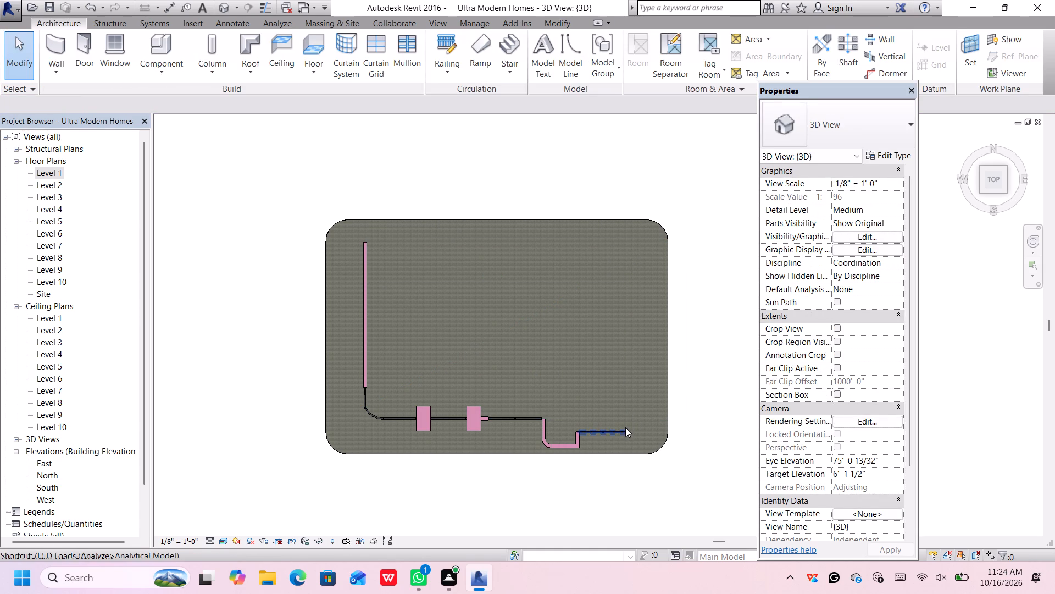
Draw a Generic - 12" east wall about 53' long, running north from the east end of the front storefront.
scroll(628, 428, up, 4)
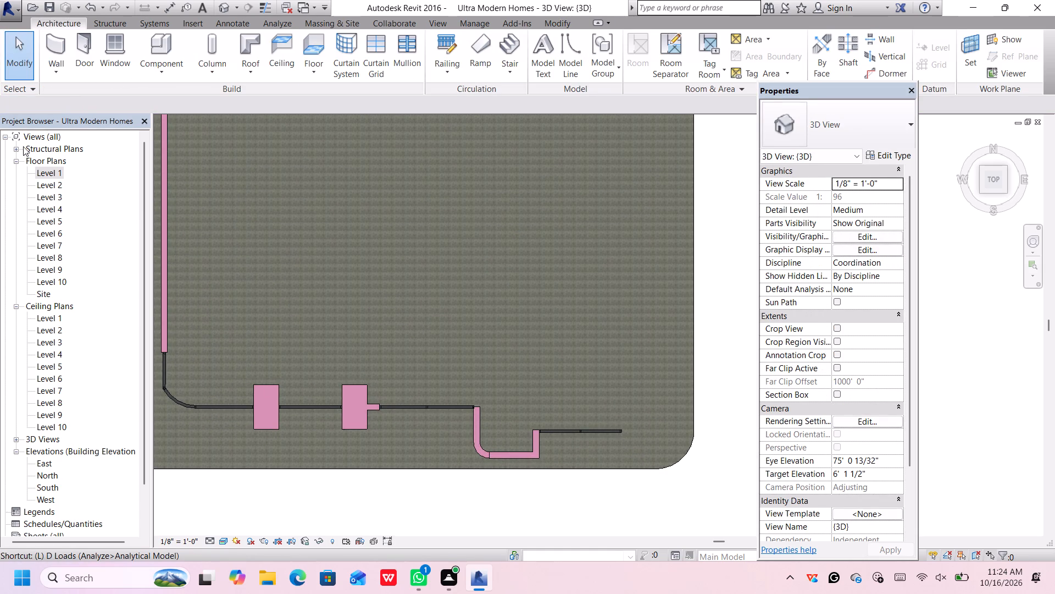
click(44, 41)
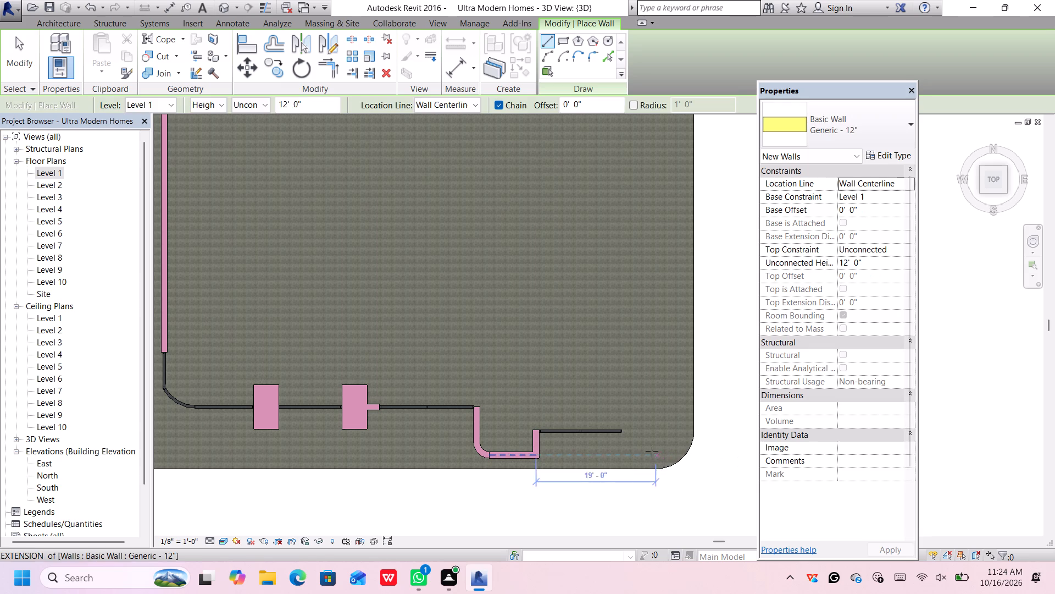
click(630, 430)
scroll(619, 322, down, 5)
middle_drag(619, 322, 625, 347)
click(615, 84)
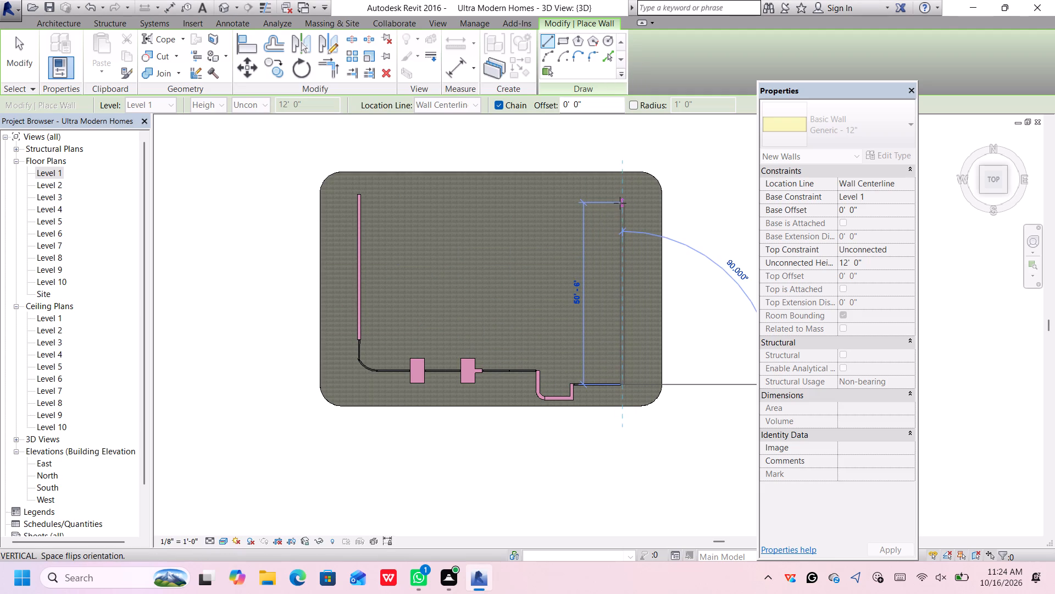
scroll(623, 202, up, 3)
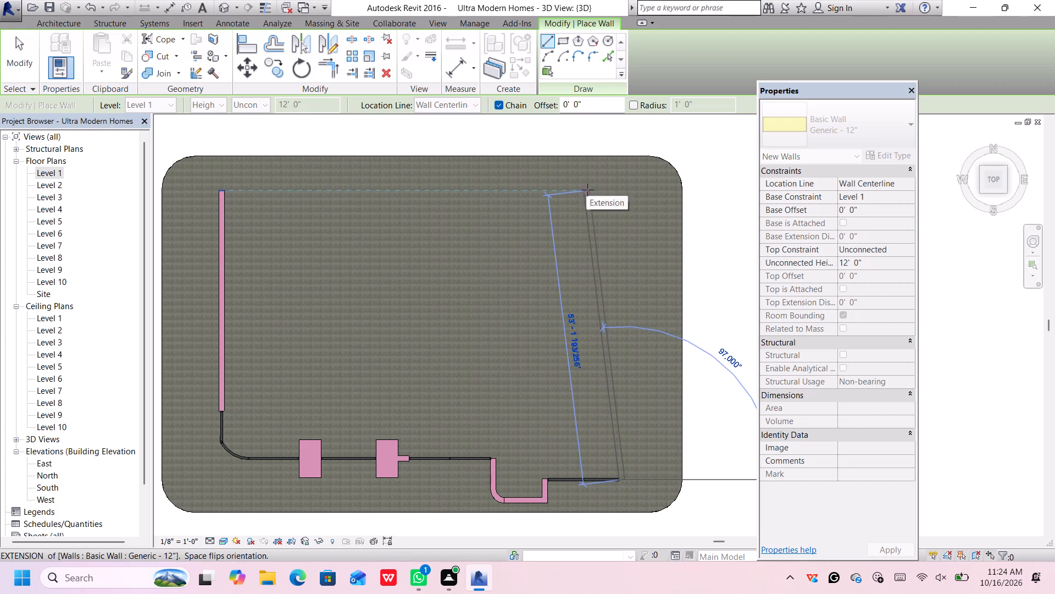
scroll(623, 191, down, 1)
scroll(623, 191, up, 1)
click(623, 190)
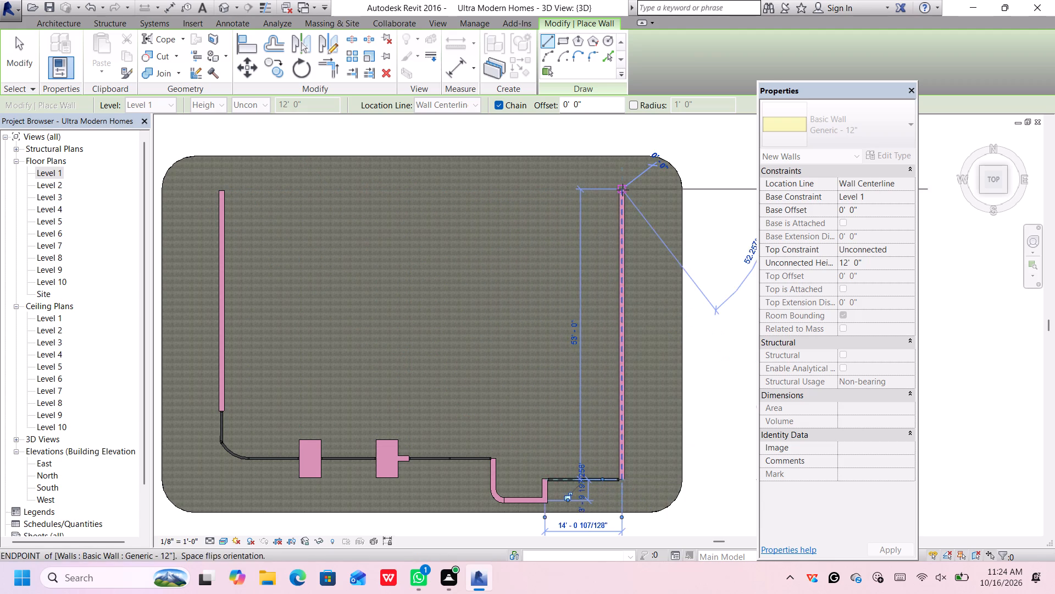
key(Escape)
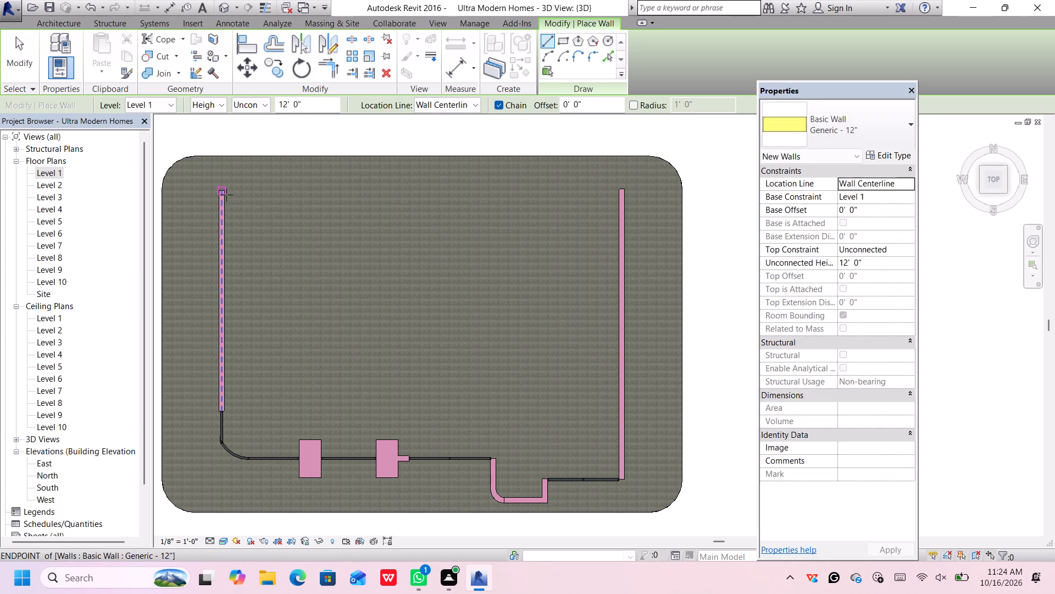
Draw a Generic - 12" back wall from the west wall's north end to the east wall's north end.
click(221, 190)
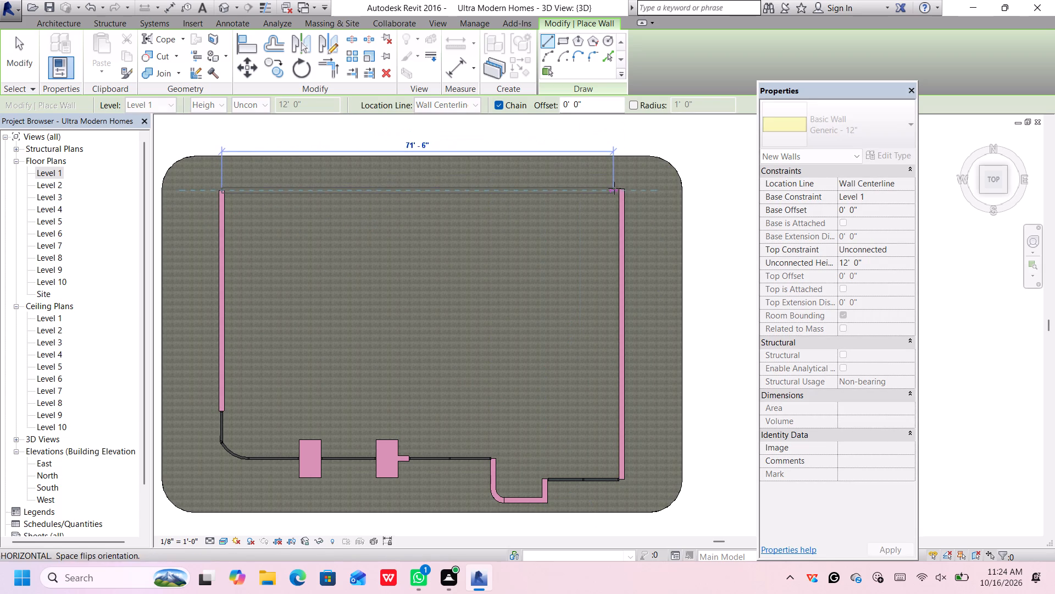
click(619, 188)
key(b)
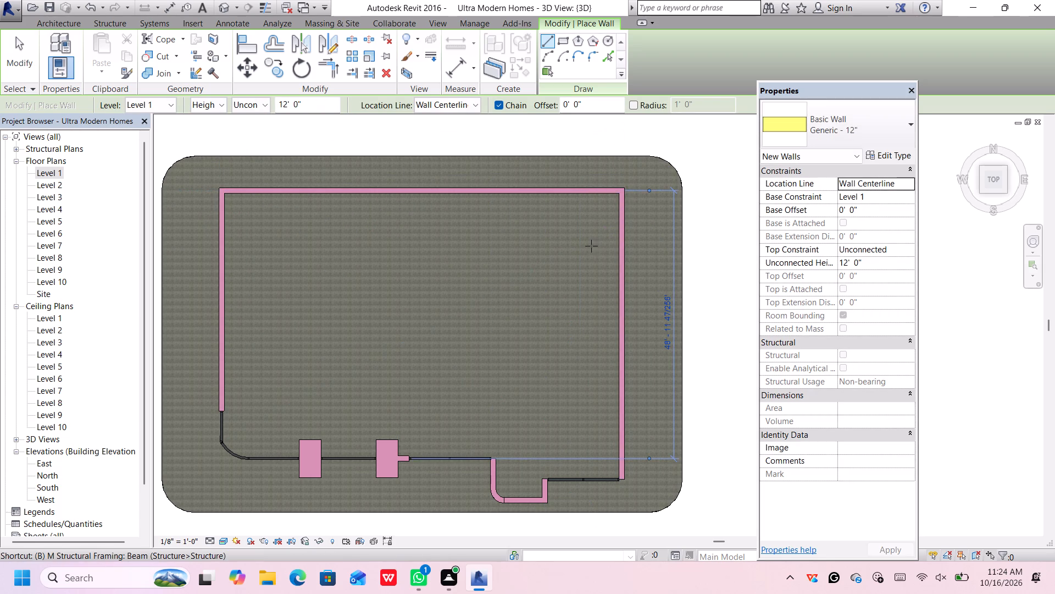
scroll(588, 241, down, 8)
scroll(630, 269, up, 1)
key(Escape)
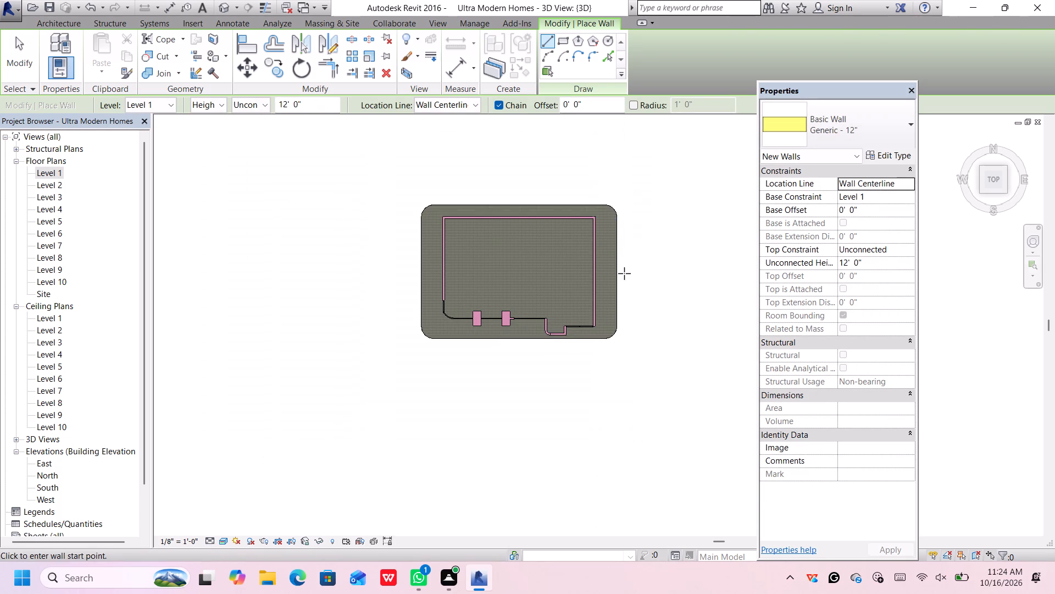
key(Escape)
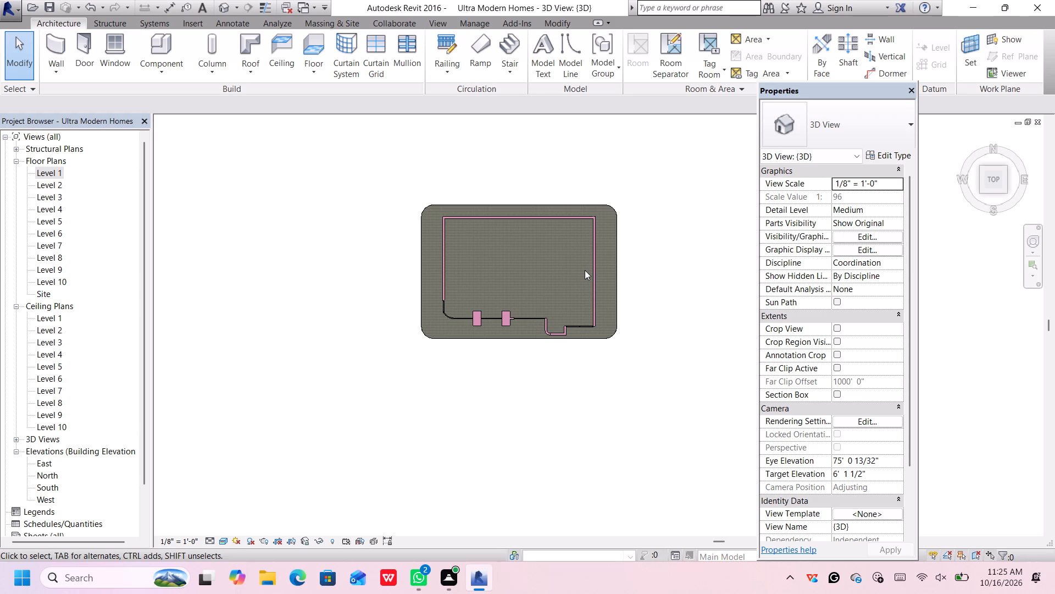
Set the east wall's unconnected height to 13' 0", selecting the wall in the front 3D view.
scroll(585, 270, down, 2)
scroll(584, 272, up, 1)
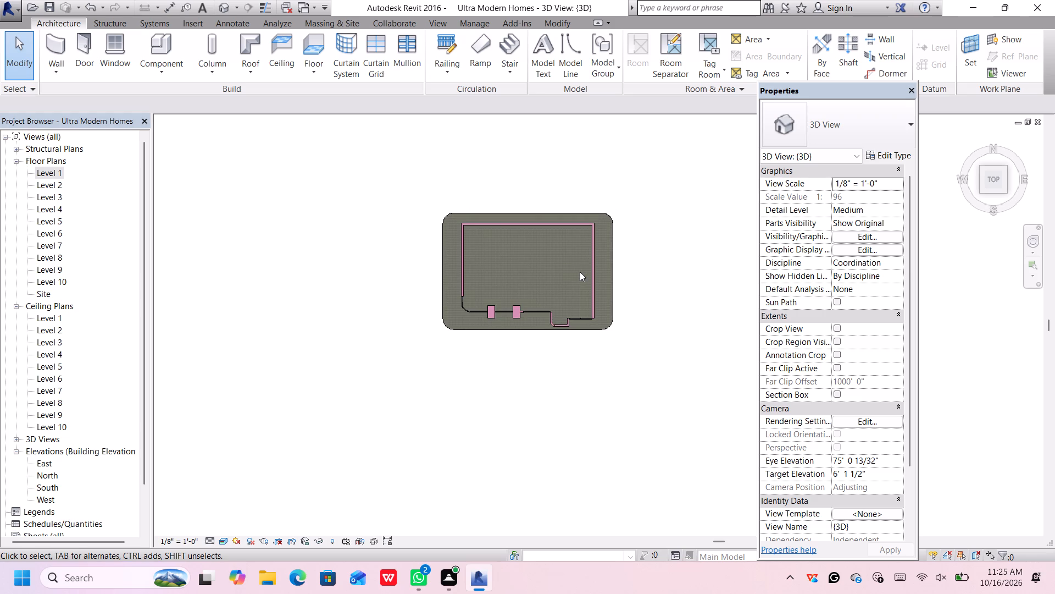
scroll(443, 273, up, 5)
scroll(575, 236, down, 1)
middle_drag(660, 254, 643, 245)
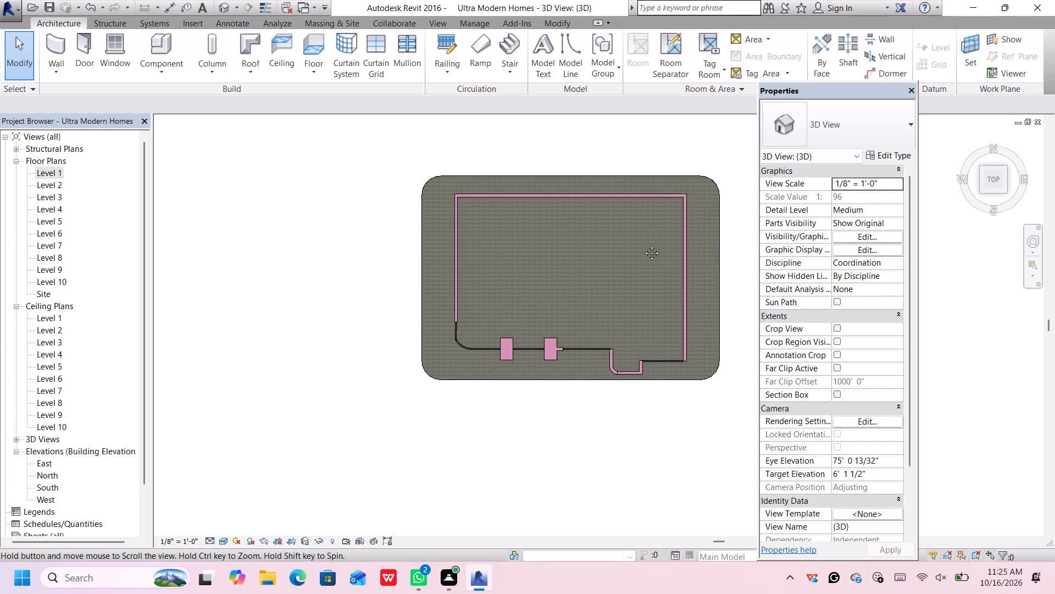
middle_drag(643, 245, 609, 227)
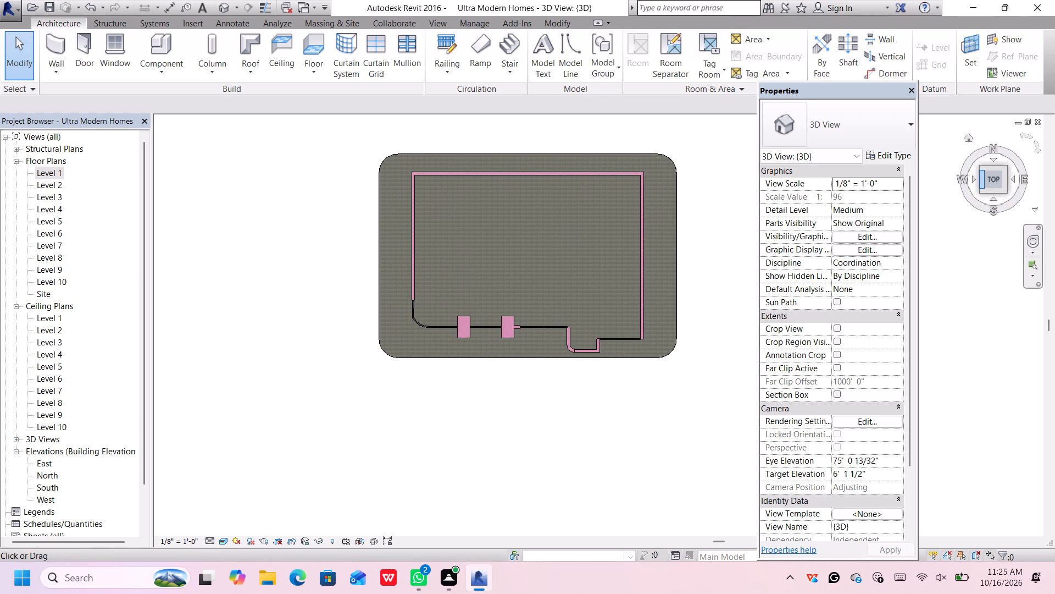
click(985, 192)
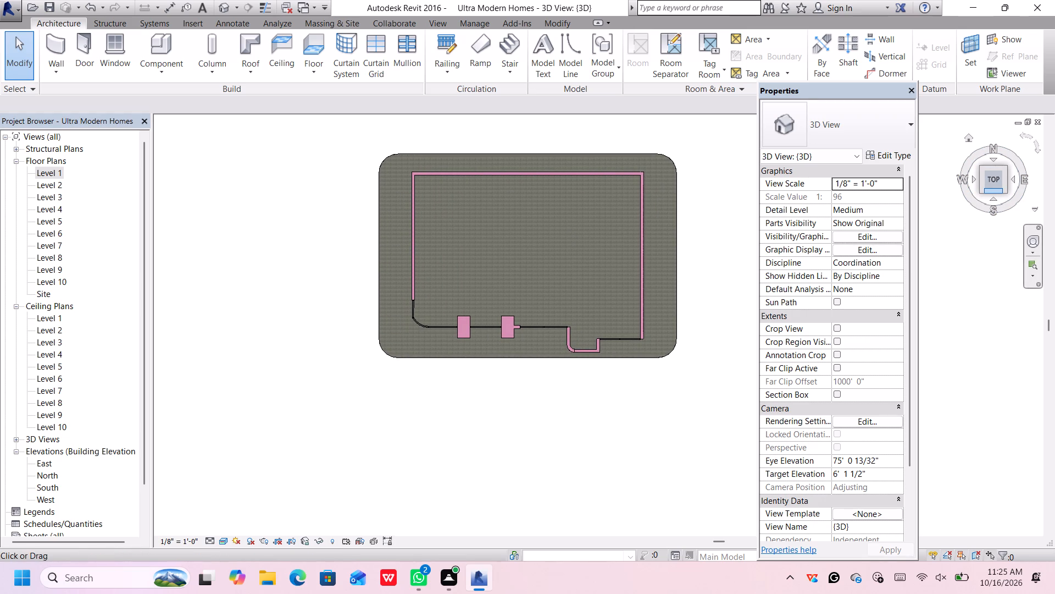
click(988, 190)
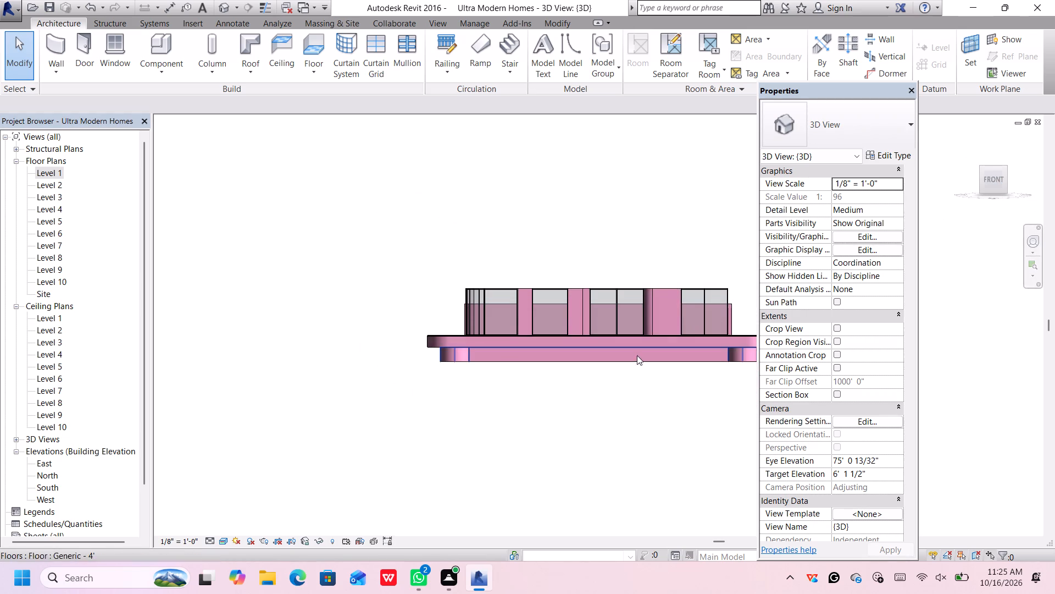
scroll(642, 362, down, 3)
middle_drag(663, 386, 588, 359)
scroll(626, 327, up, 4)
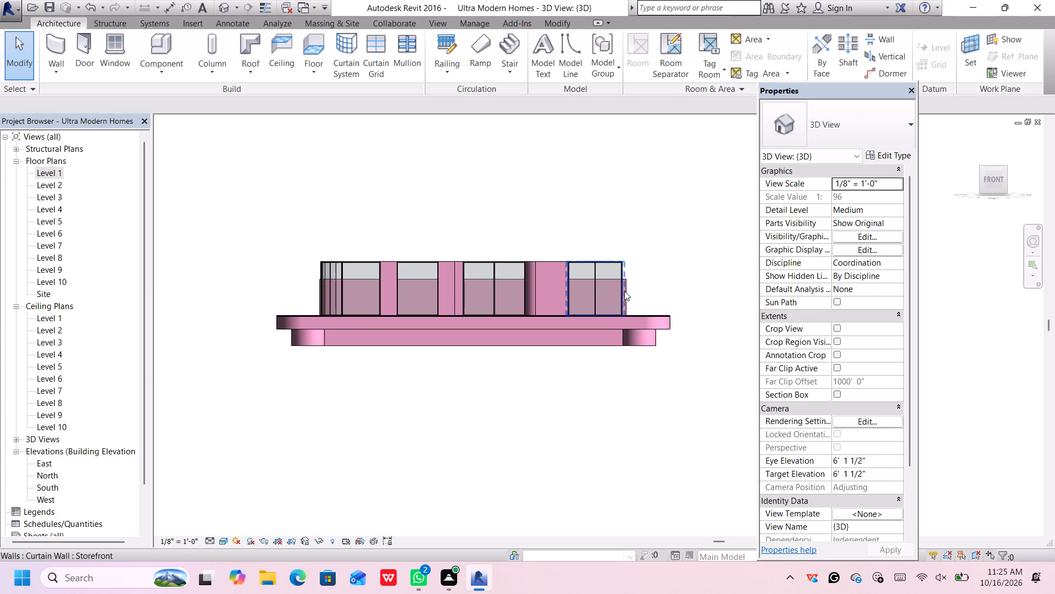
scroll(625, 290, up, 8)
click(621, 285)
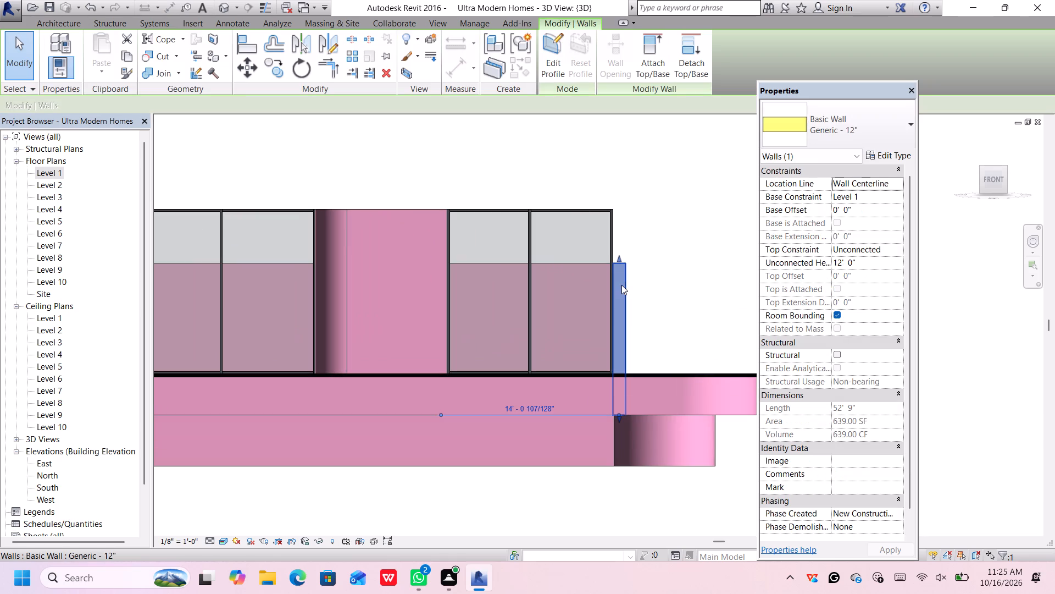
click(859, 263)
key(BackSpace)
key(BackSpace)
key(BackSpace)
key(BackSpace)
key(BackSpace)
key(BackSpace)
key(BackSpace)
key(BackSpace)
key(BackSpace)
key(BackSpace)
key(BackSpace)
key(BackSpace)
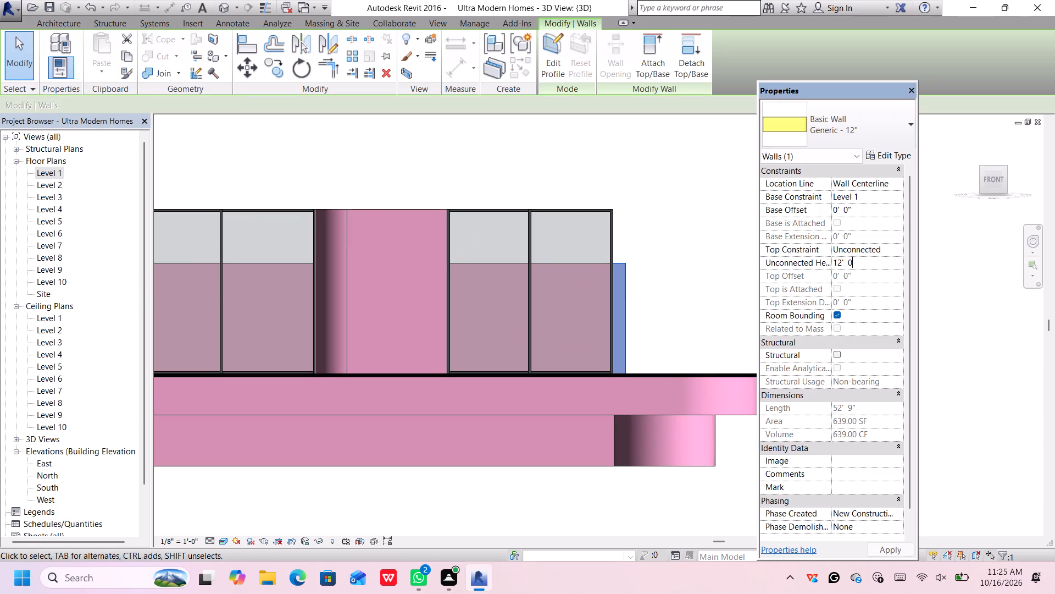
key(1)
text(3')
scroll(856, 274, up, 2)
key(Return)
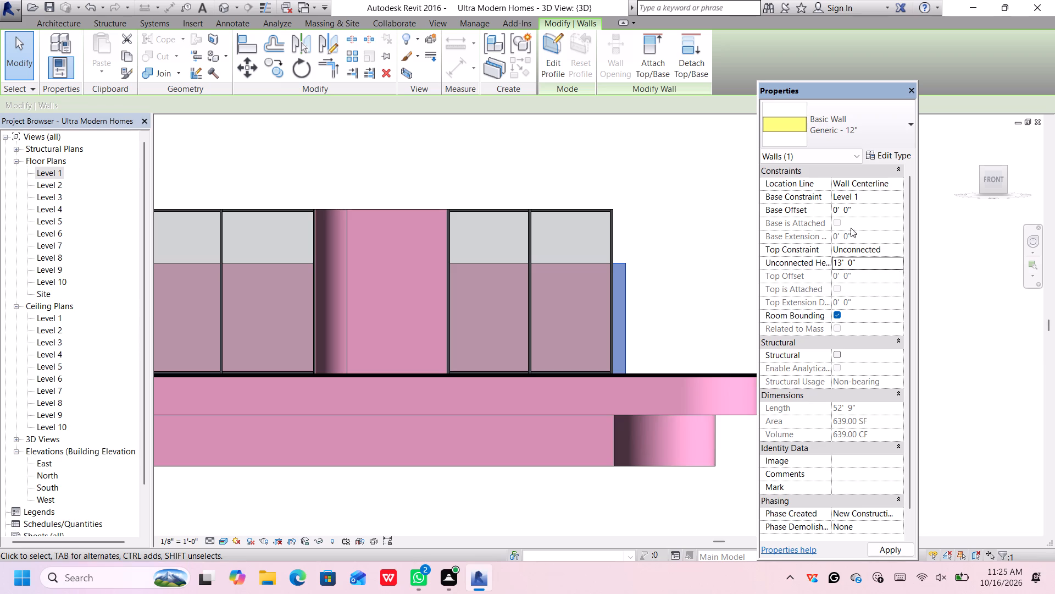
Set the east wall's base offset to 3' 3" above Level 1, and view the model from its front-left corner.
click(860, 207)
key(BackSpace)
key(3)
key(apostrophe)
key(3)
key(shift+quotedbl)
key(Return)
key(Return)
scroll(721, 296, down, 3)
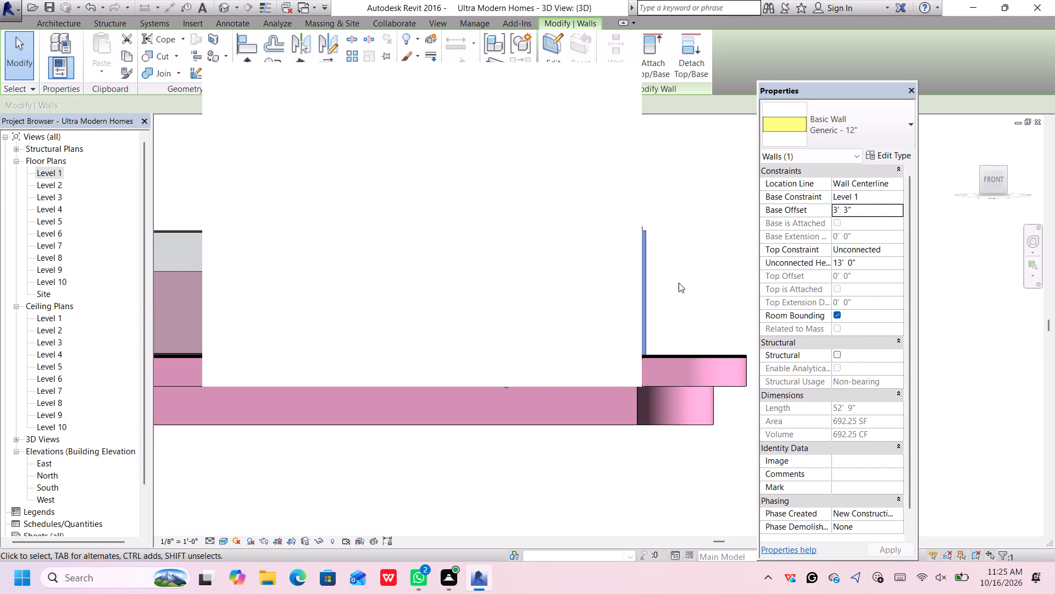
scroll(679, 283, down, 1)
click(615, 80)
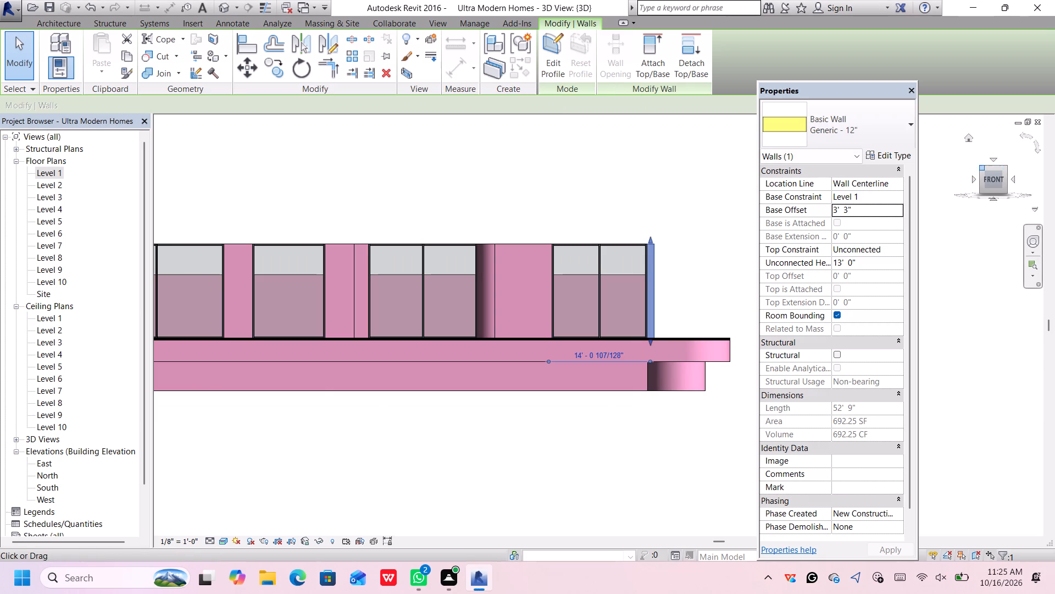
click(982, 169)
scroll(551, 221, down, 6)
scroll(485, 292, up, 1)
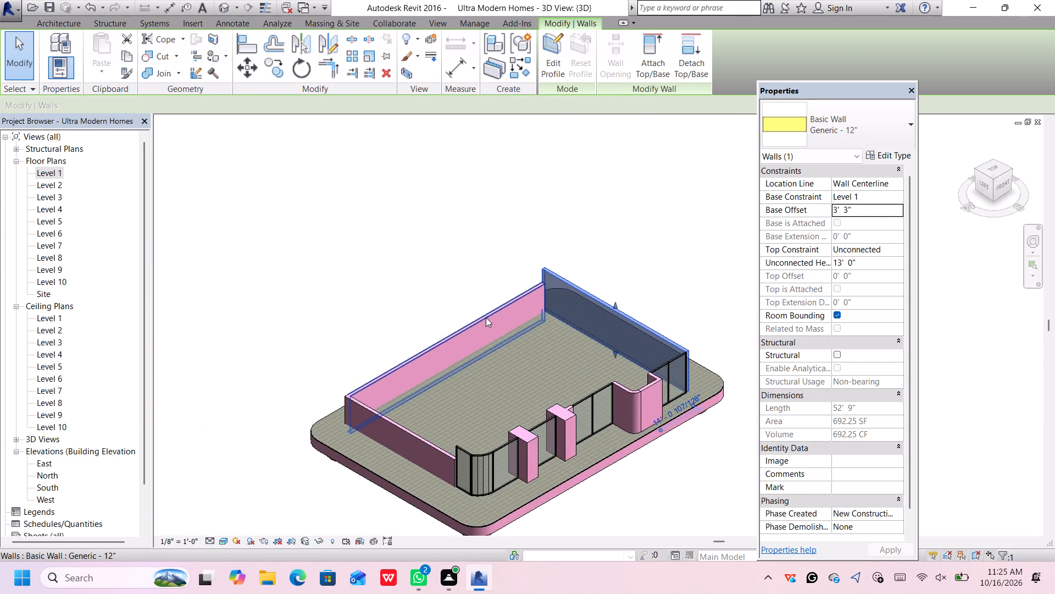
Set the back wall's unconnected height to 13' 0" and its base offset to 3' 3" above Level 1.
scroll(486, 321, up, 2)
click(484, 318)
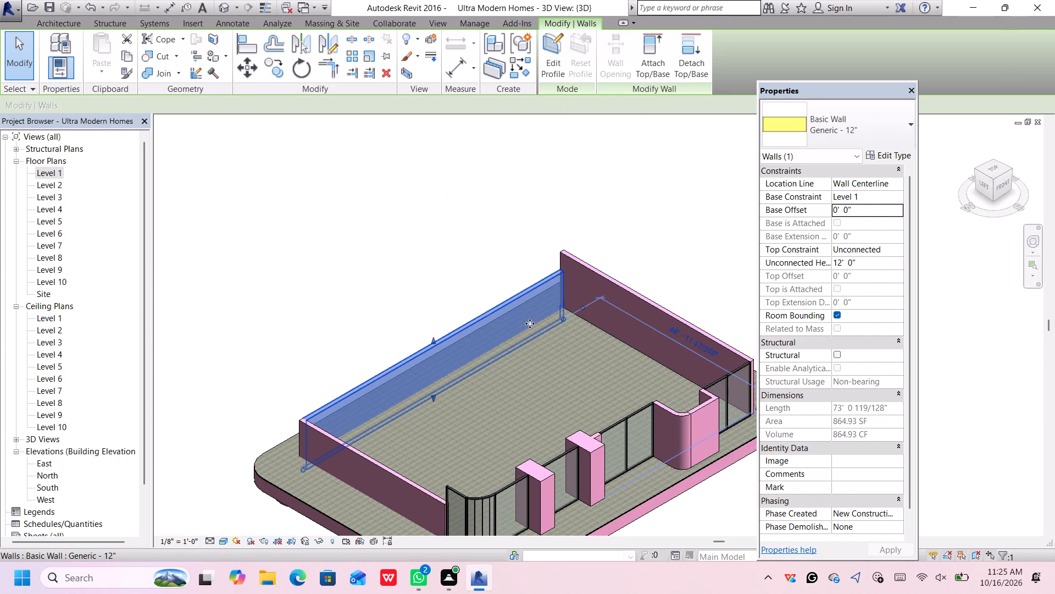
click(875, 263)
key(BackSpace)
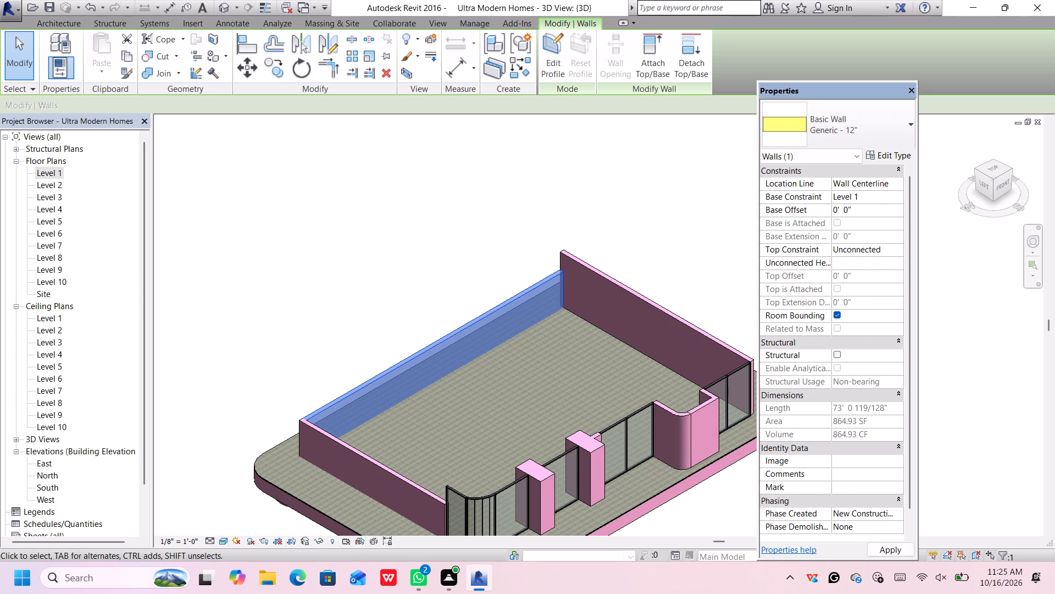
text(13)
key(apostrophe)
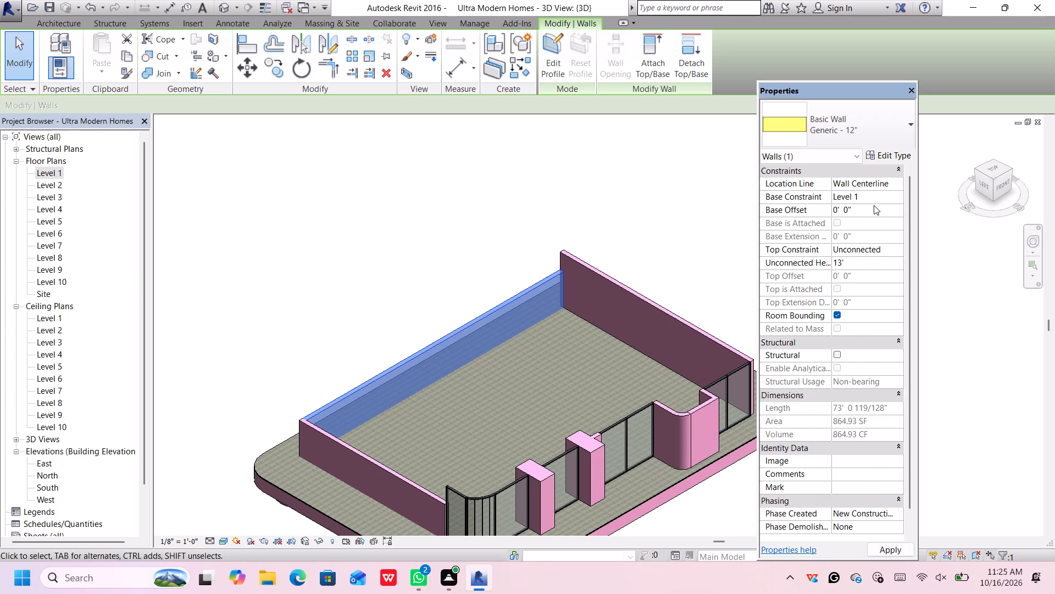
click(874, 205)
key(BackSpace)
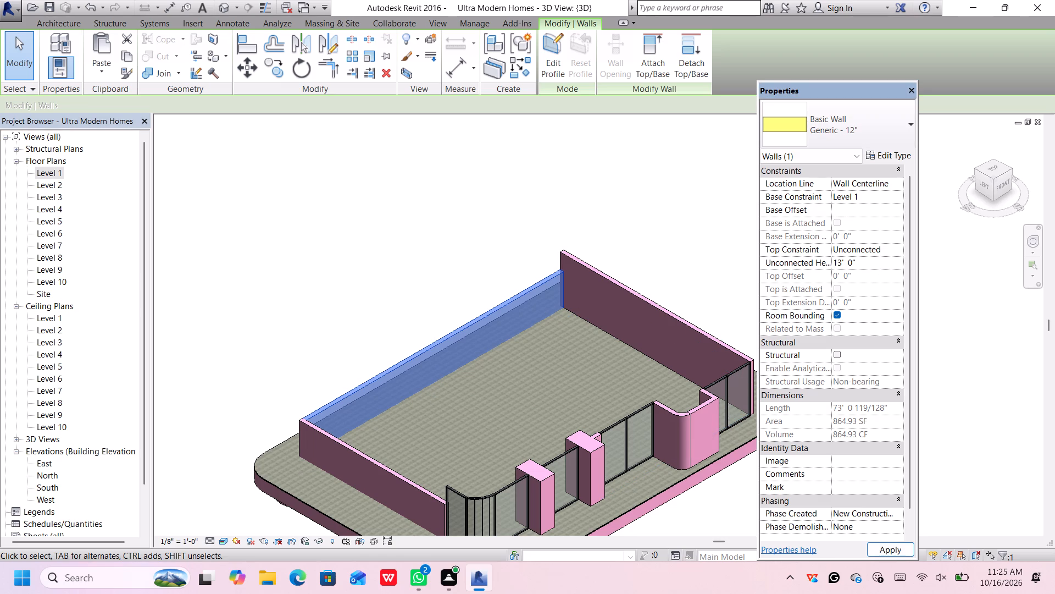
text(3'3")
key(Return)
key(Return)
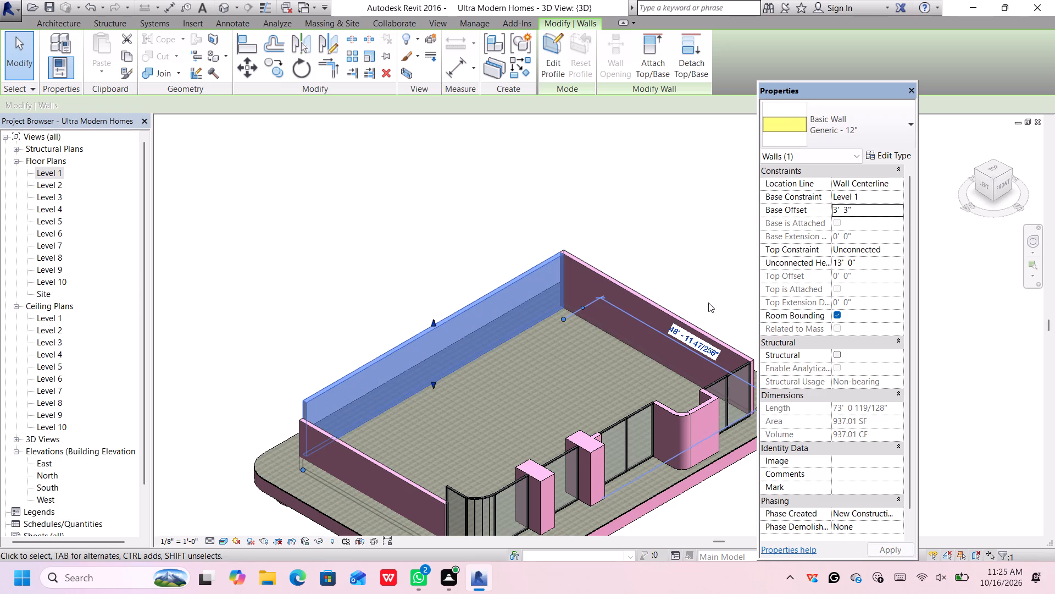
Set the west wall's unconnected height to 13' 0".
scroll(463, 374, down, 3)
scroll(409, 427, up, 1)
click(404, 433)
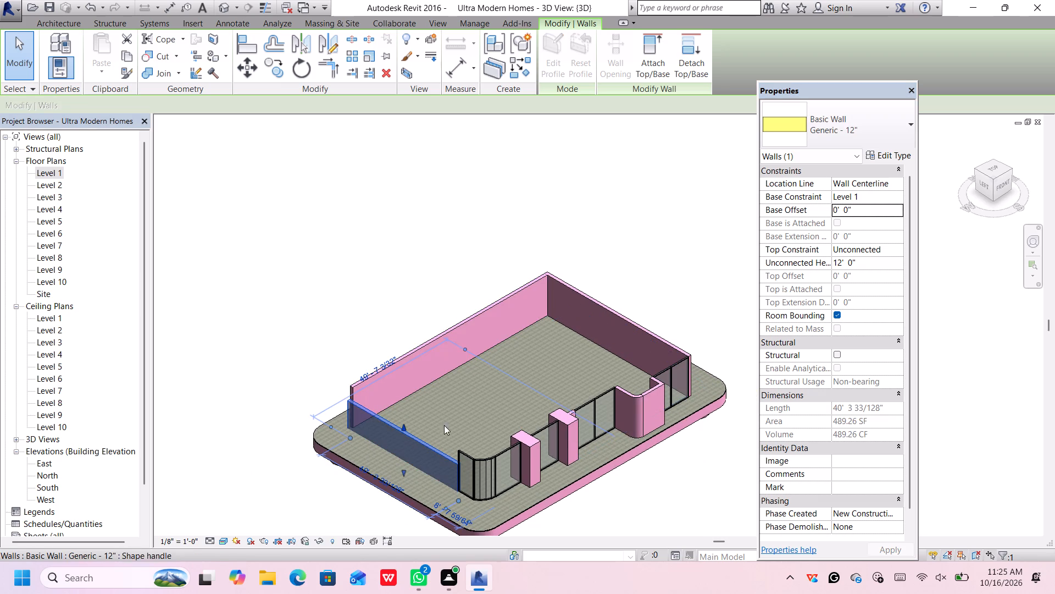
click(857, 261)
key(BackSpace)
key(BackSpace)
key(BackSpace)
key(BackSpace)
key(BackSpace)
key(BackSpace)
key(BackSpace)
key(BackSpace)
key(BackSpace)
key(BackSpace)
key(BackSpace)
key(BackSpace)
key(BackSpace)
key(BackSpace)
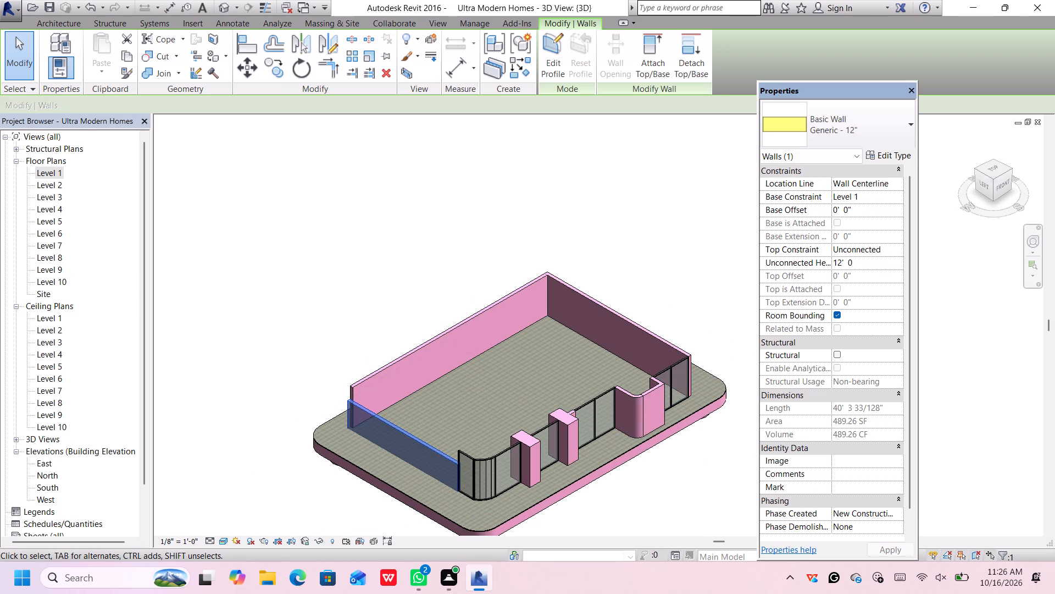
text(13')
key(Return)
Set the west wall's base offset to 3' 3" above Level 1 and deselect the wall.
click(868, 209)
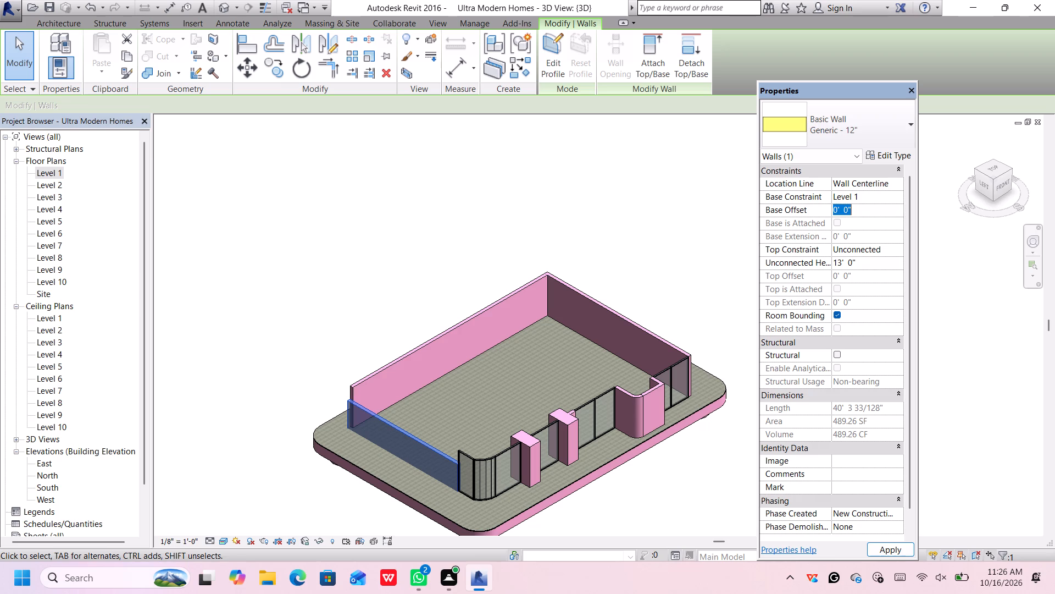
key(BackSpace)
text(3'3")
key(Return)
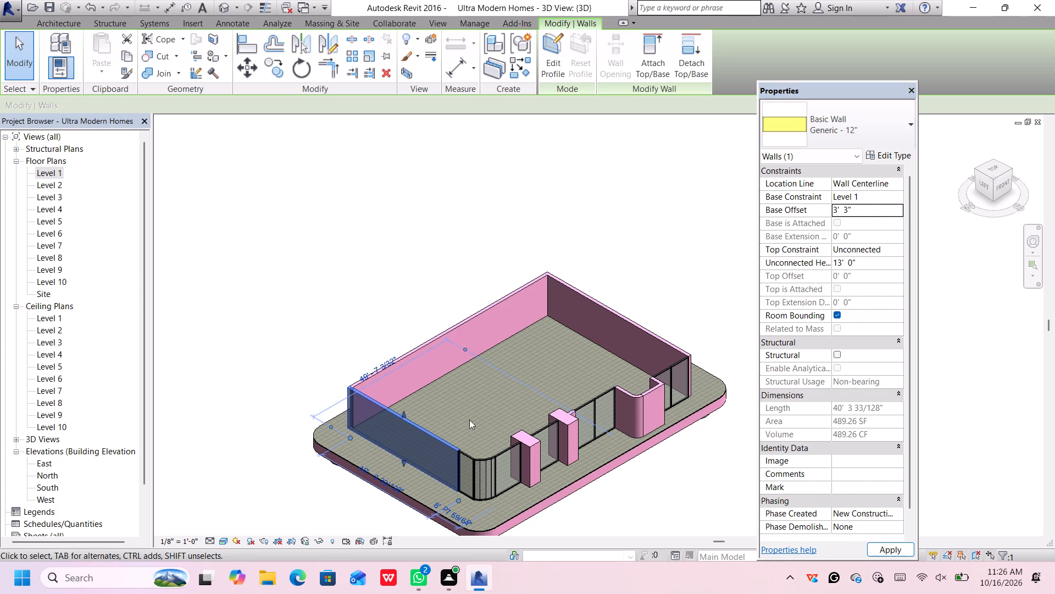
scroll(419, 427, down, 2)
click(610, 307)
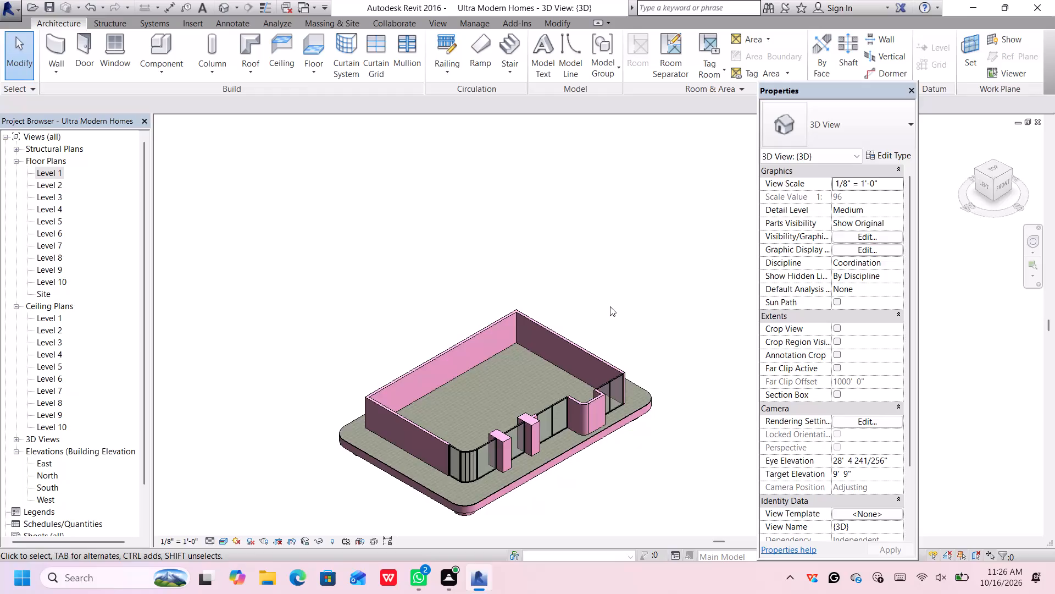
View the enclosed shell from the front and look through the Paint tool's project materials for a wall finish.
scroll(487, 346, up, 1)
scroll(501, 339, down, 1)
shift+middle_drag(505, 342, 420, 320)
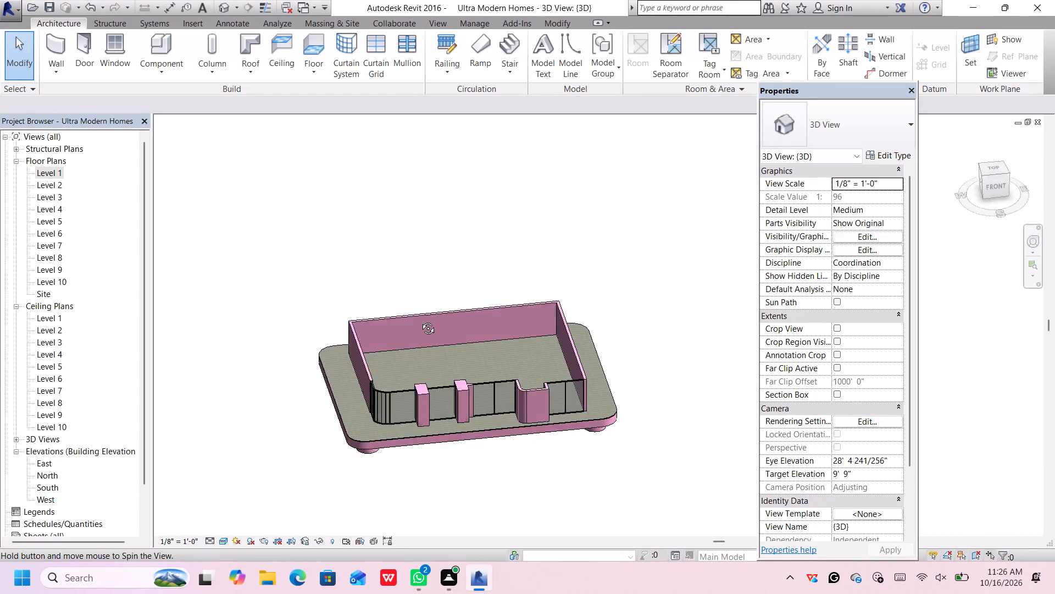
shift+middle_drag(420, 320, 349, 280)
scroll(381, 266, up, 4)
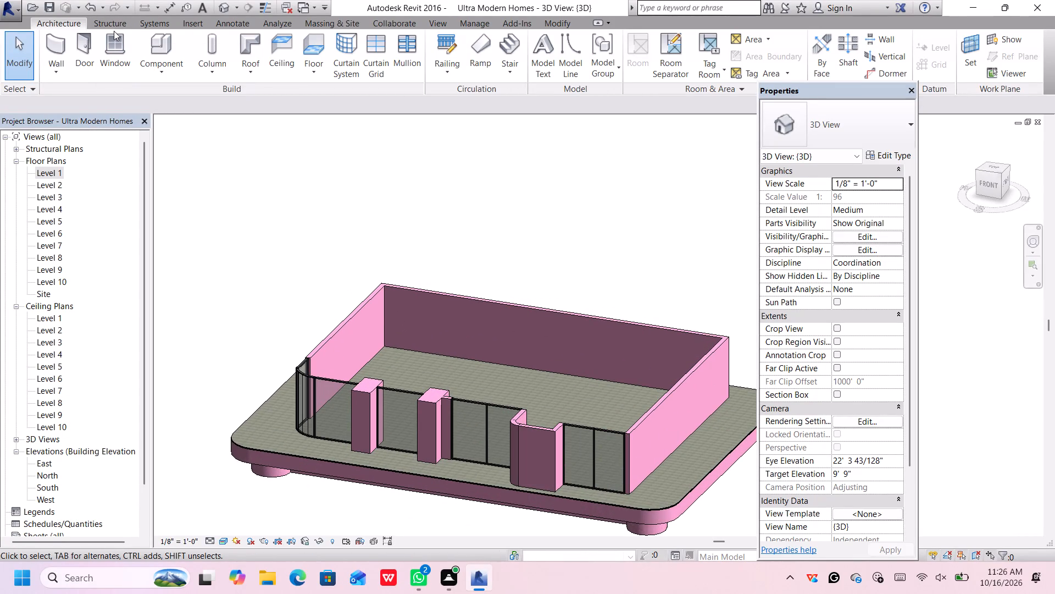
click(553, 19)
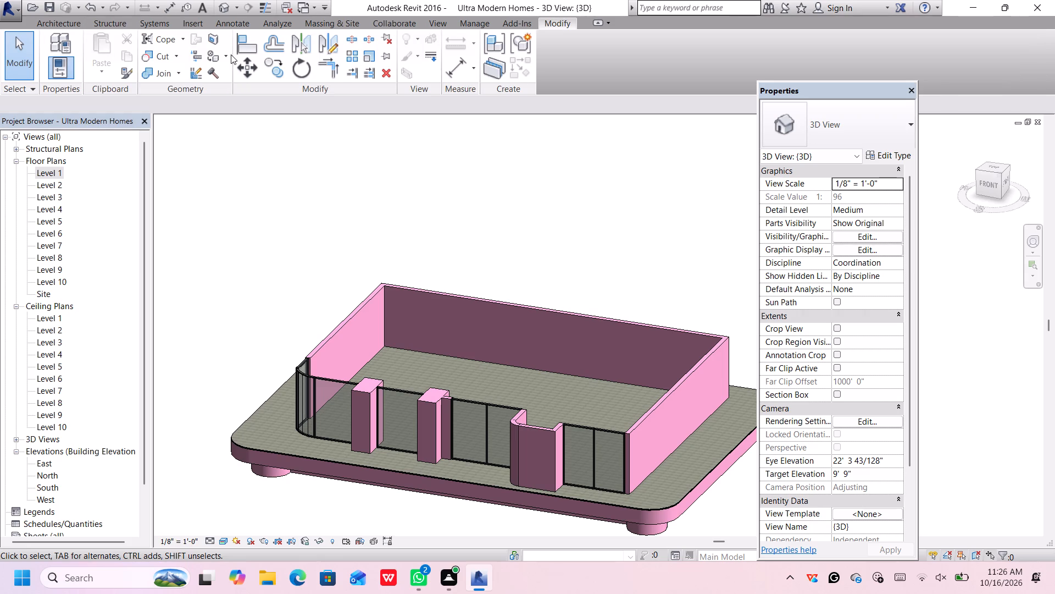
click(218, 57)
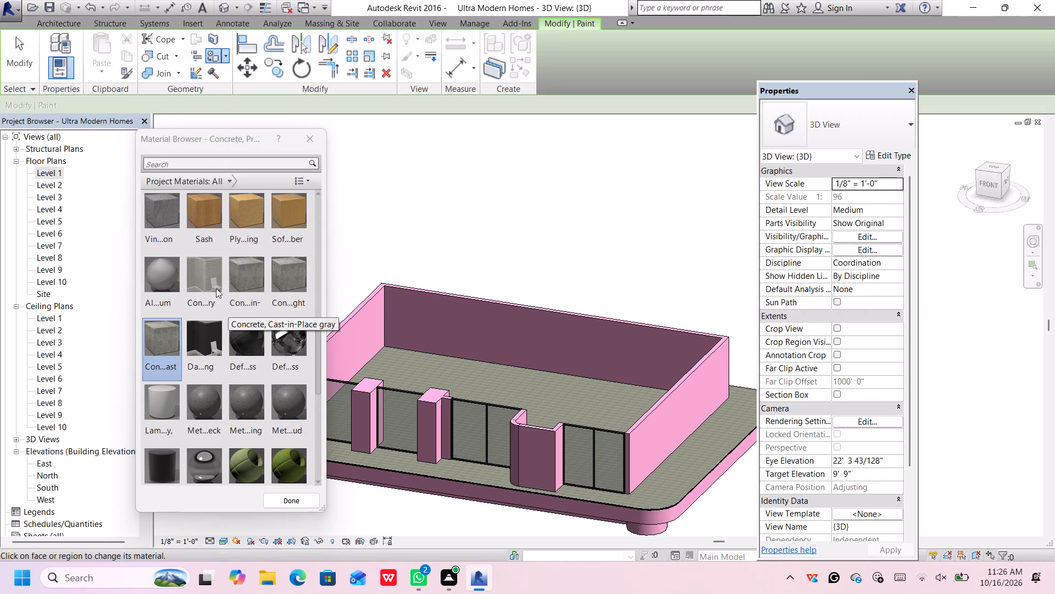
scroll(230, 296, down, 1)
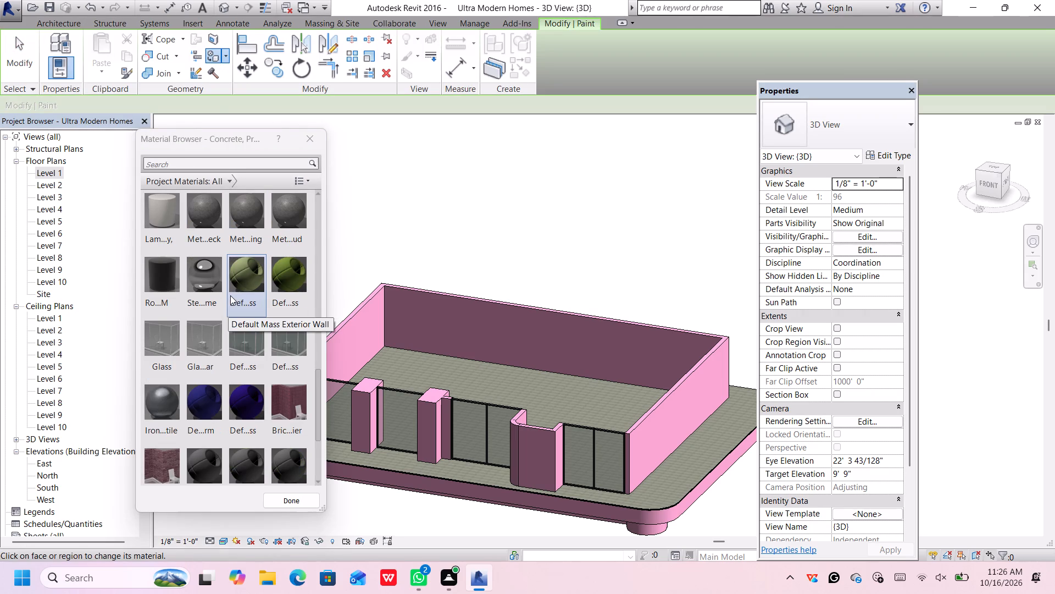
scroll(230, 295, down, 2)
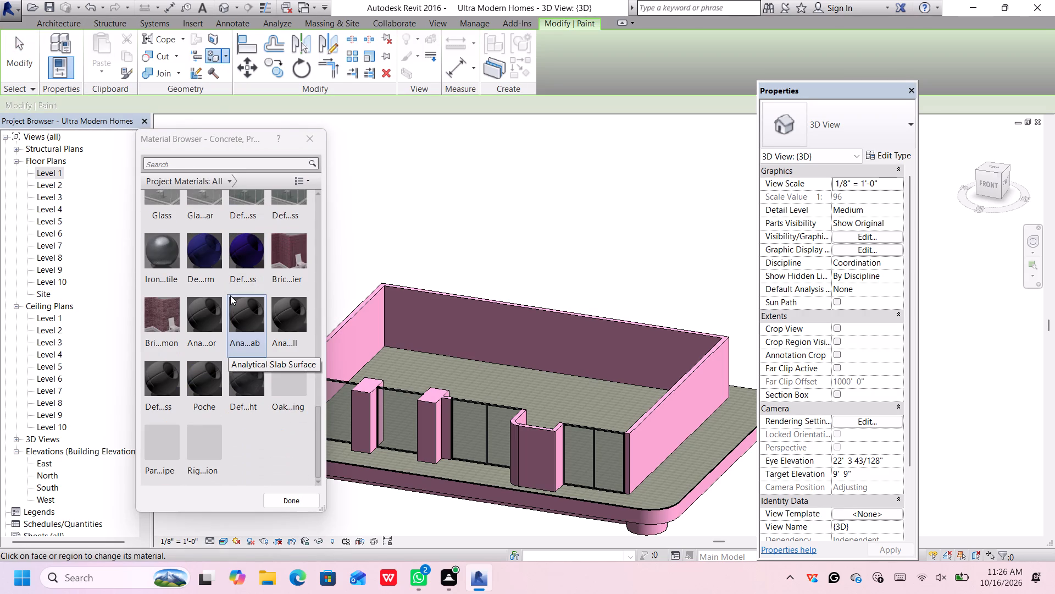
scroll(230, 295, down, 2)
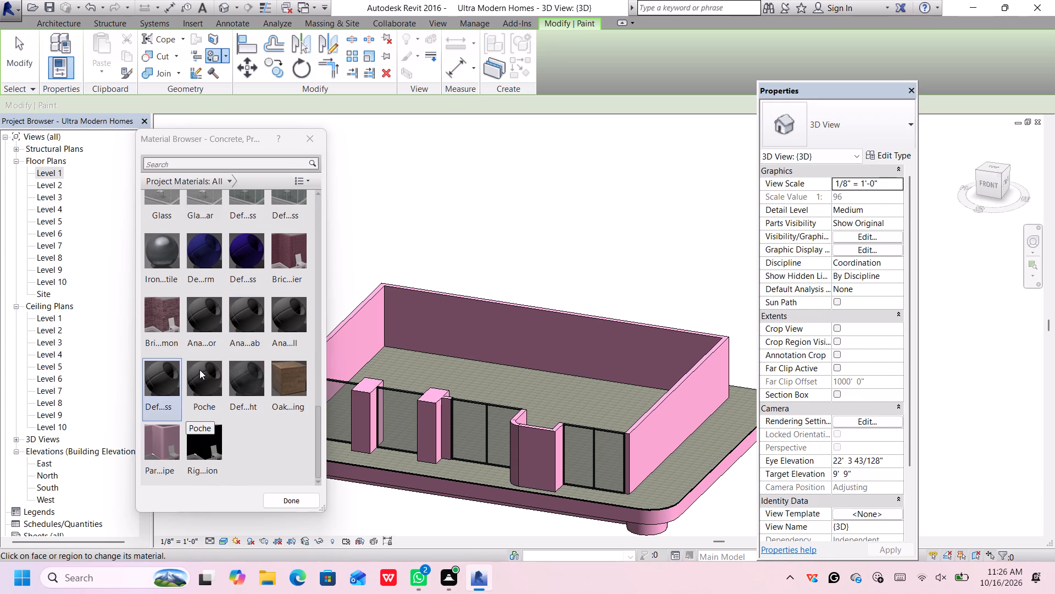
scroll(200, 370, down, 1)
scroll(260, 276, up, 2)
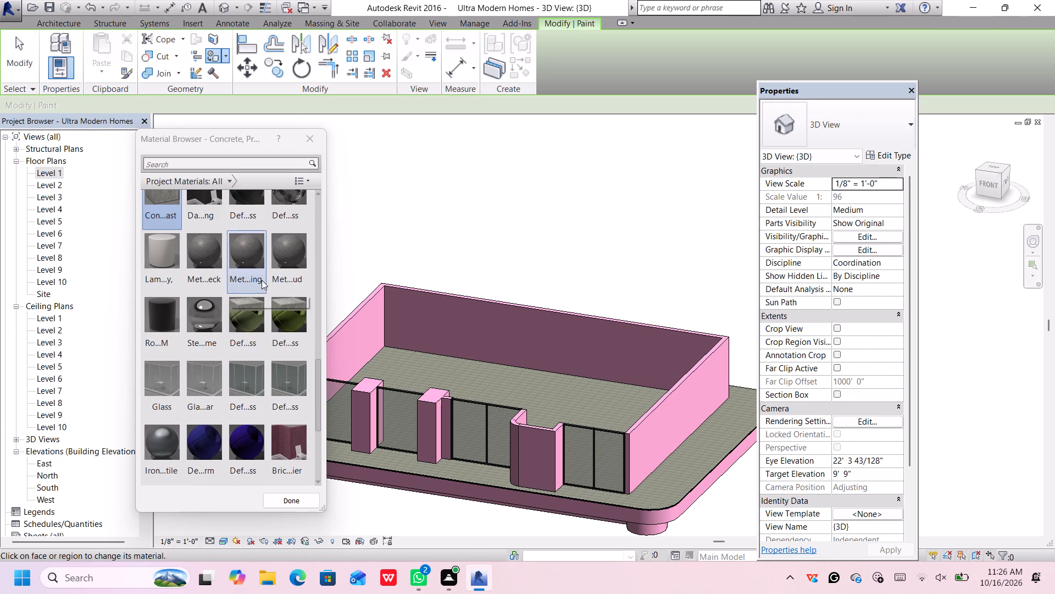
scroll(262, 280, up, 1)
scroll(254, 301, down, 2)
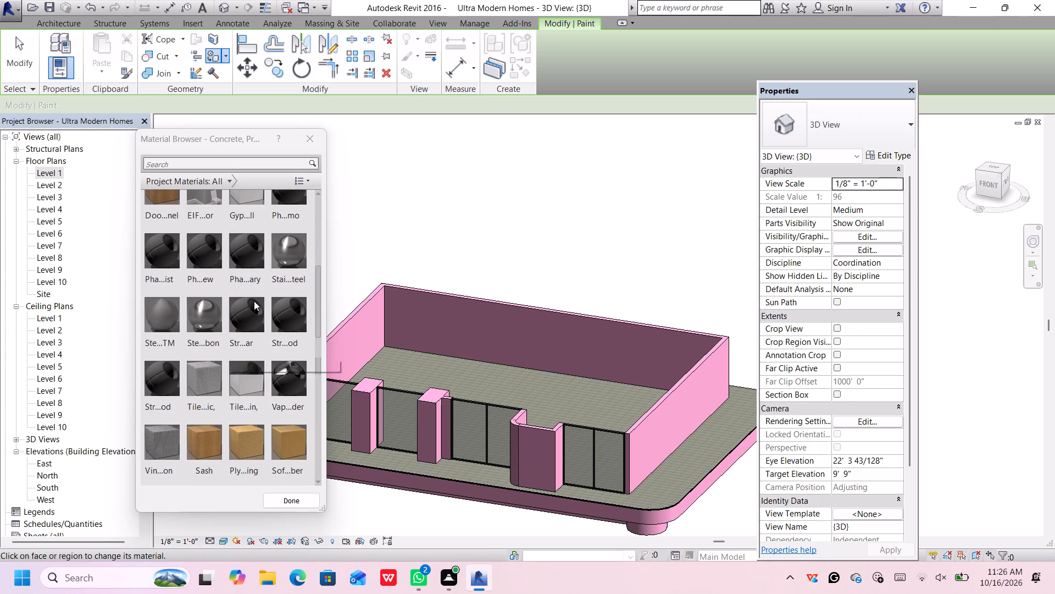
scroll(254, 301, up, 4)
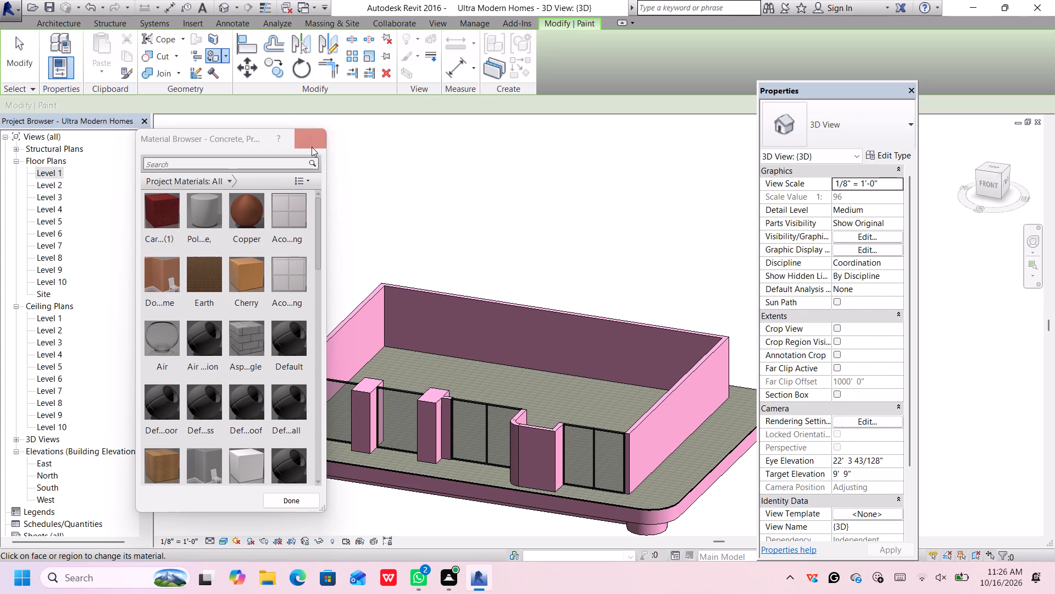
click(312, 144)
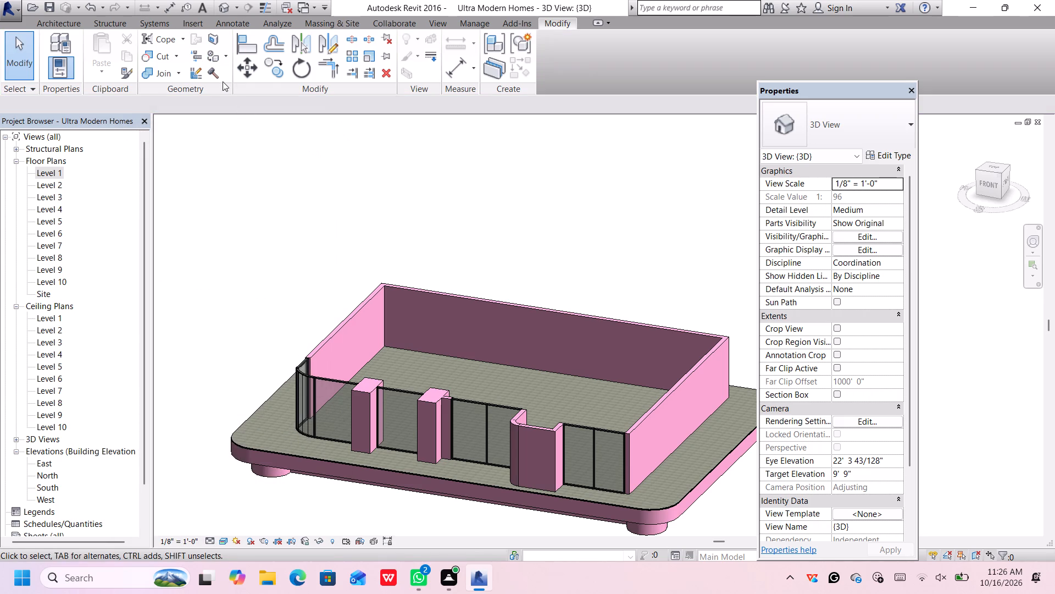
Dismiss the Autodesk notification and examine the west and back walls around their shared corner in 3D.
scroll(391, 294, up, 5)
middle_drag(384, 340, 382, 339)
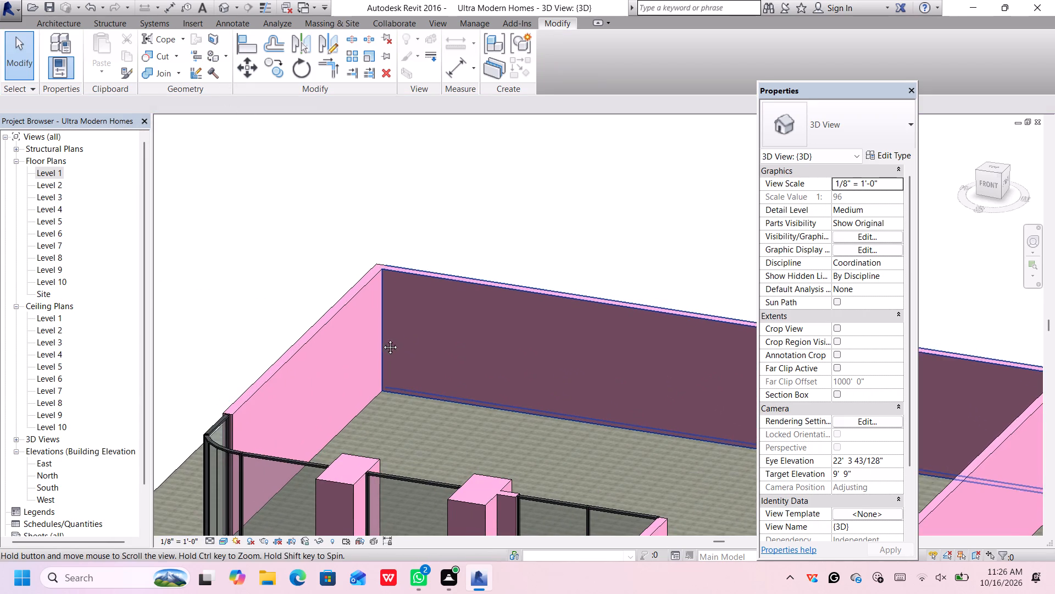
middle_drag(382, 339, 310, 239)
scroll(287, 268, down, 4)
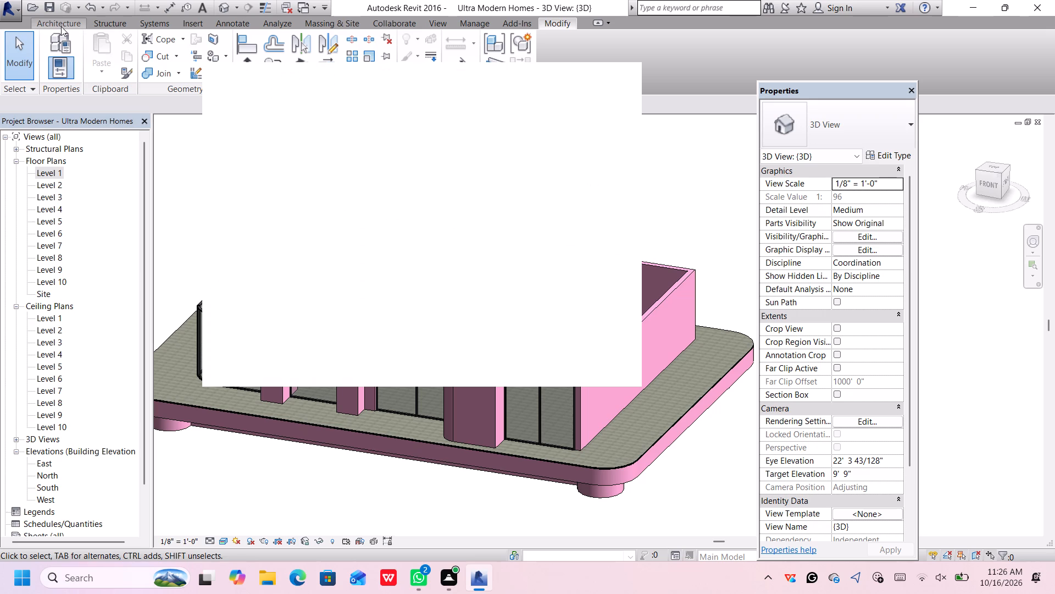
click(617, 81)
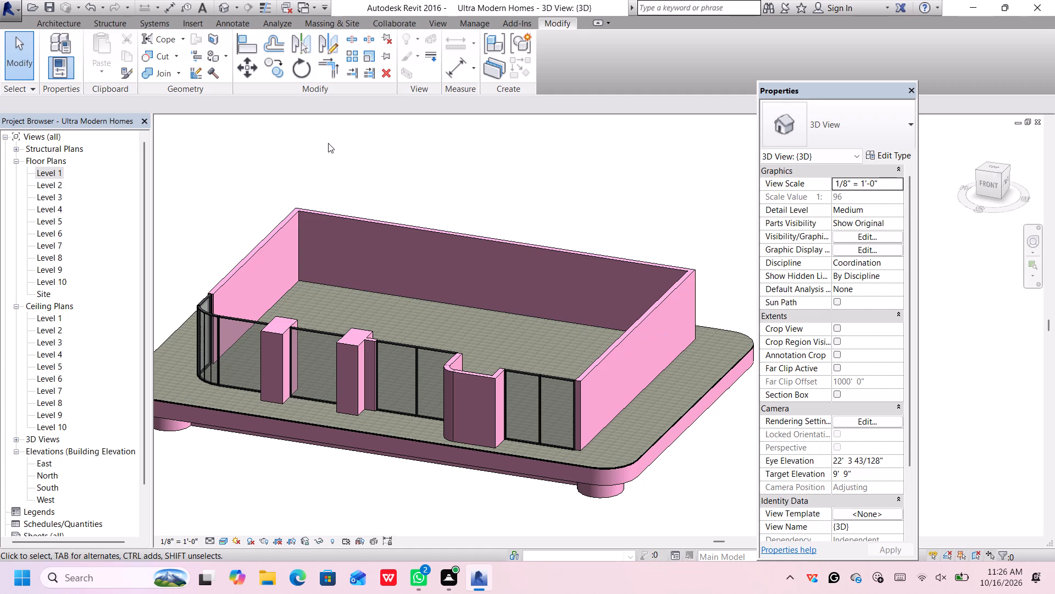
scroll(288, 229, up, 5)
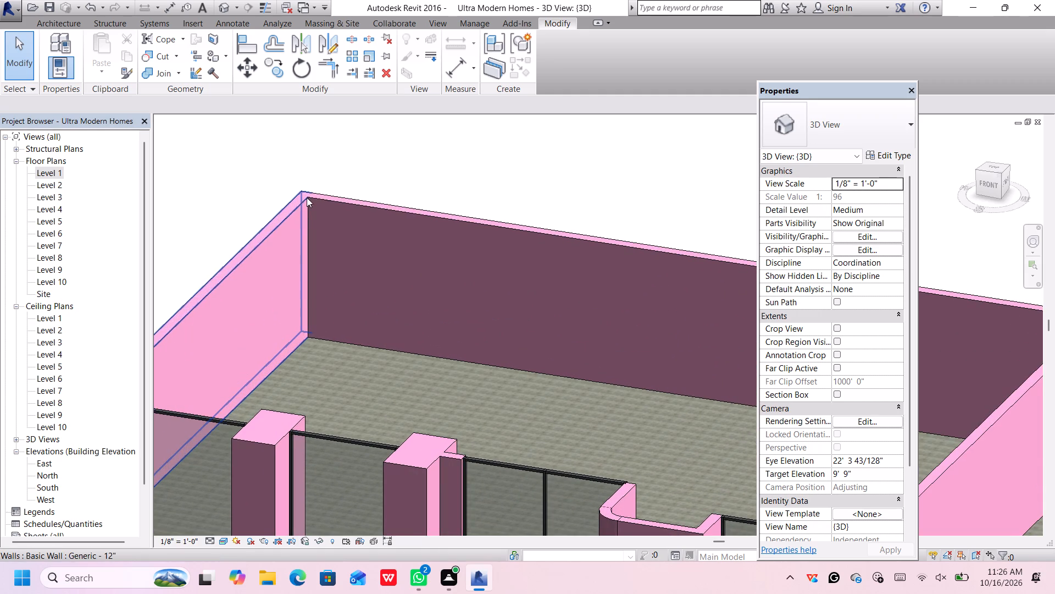
middle_drag(308, 197, 341, 212)
scroll(186, 362, down, 1)
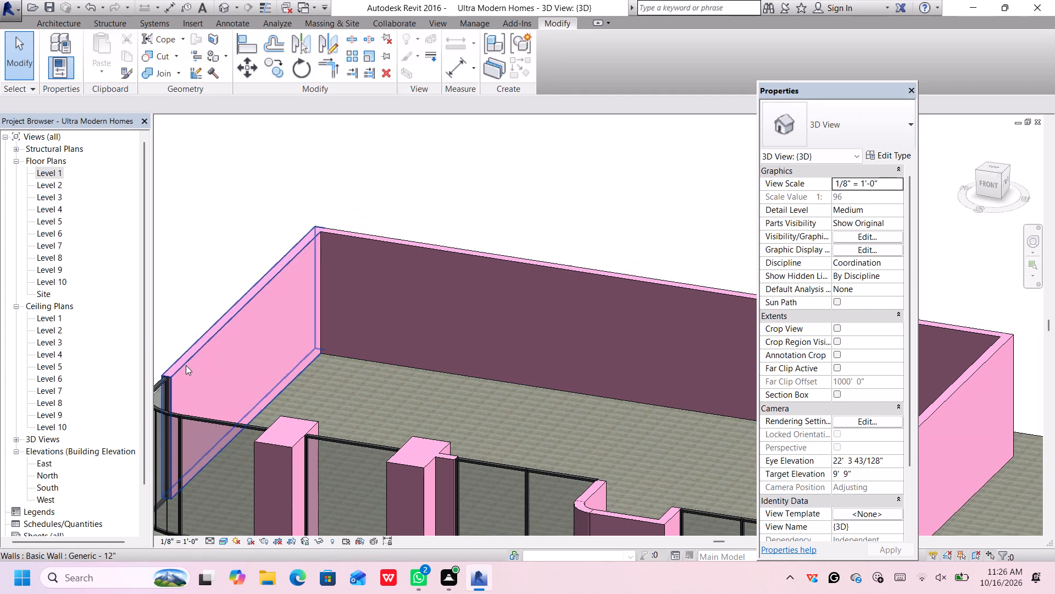
middle_drag(238, 199, 259, 211)
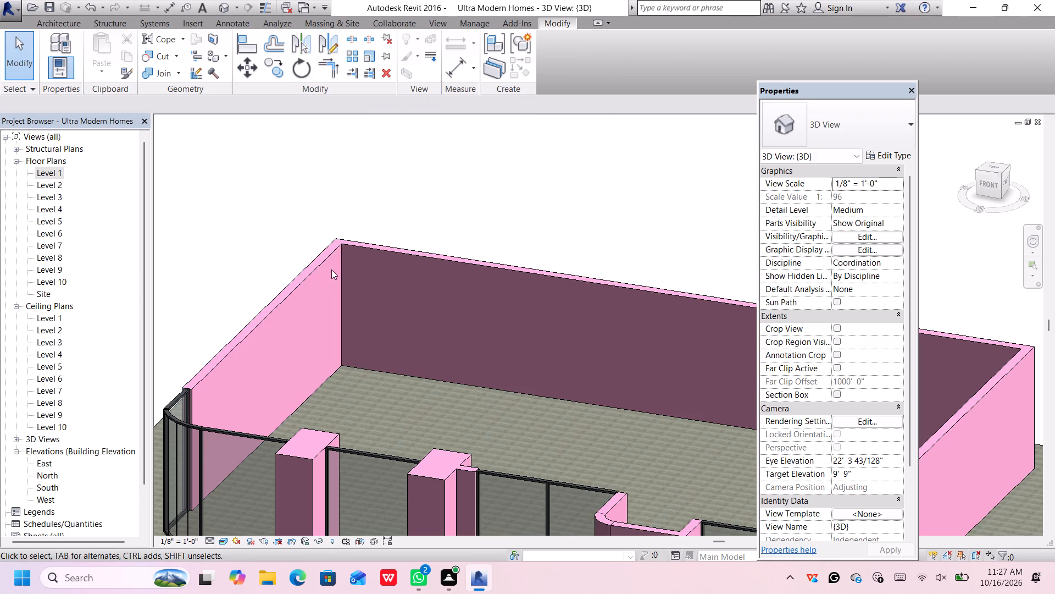
middle_drag(316, 258, 340, 224)
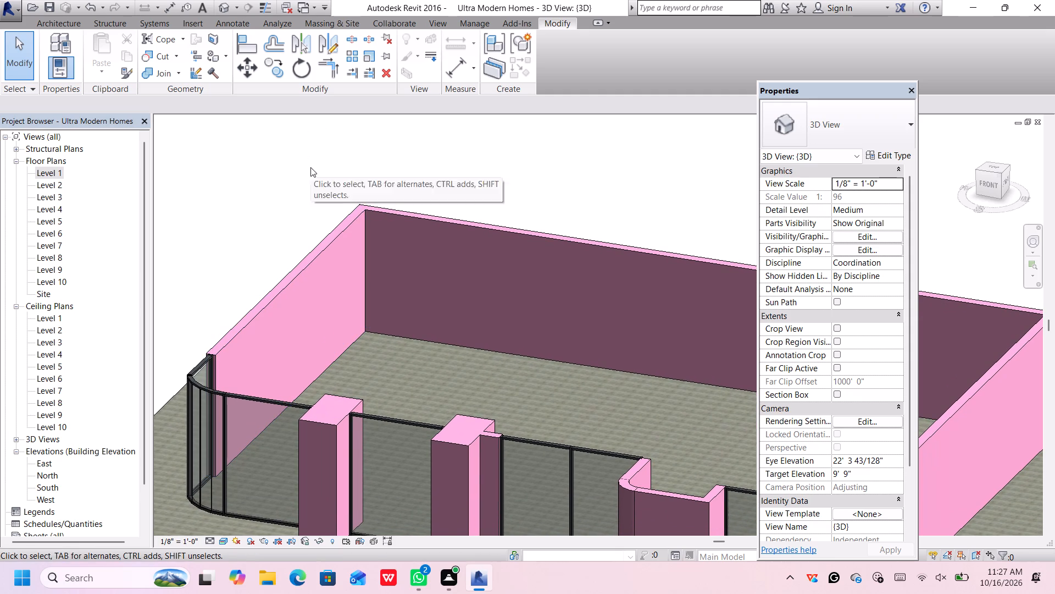
scroll(316, 163, up, 1)
middle_drag(335, 194, 329, 146)
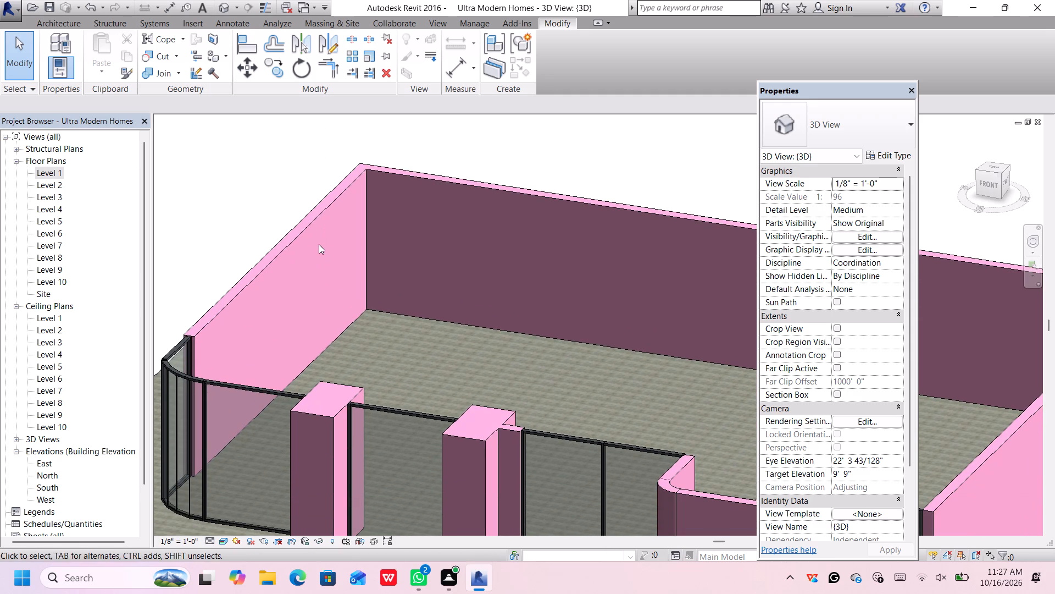
Duplicate the west wall's Generic - 12" type under the name Generic - 12" yellow.
click(276, 252)
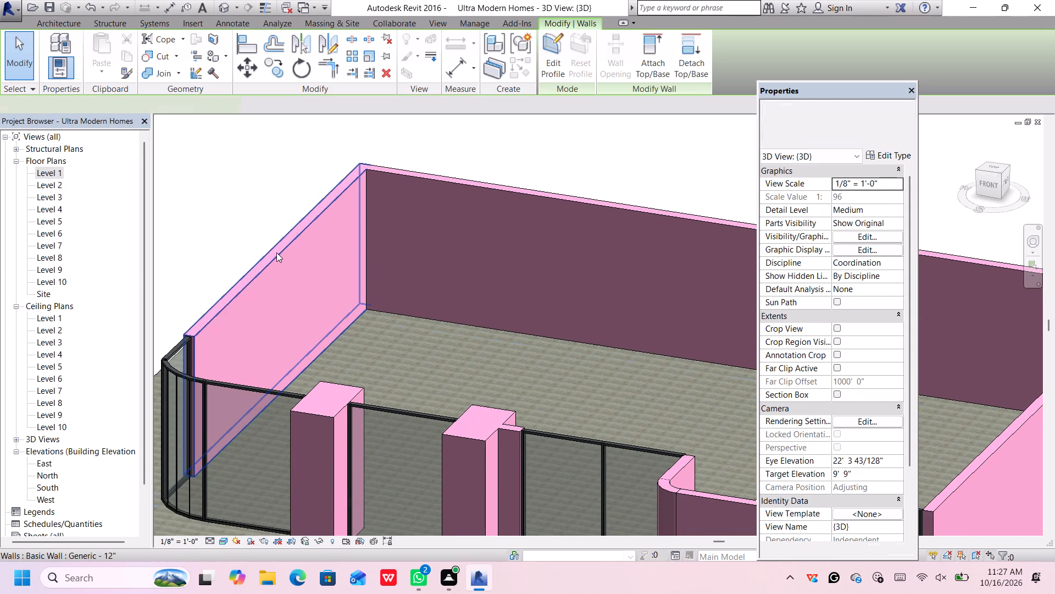
scroll(717, 178, down, 4)
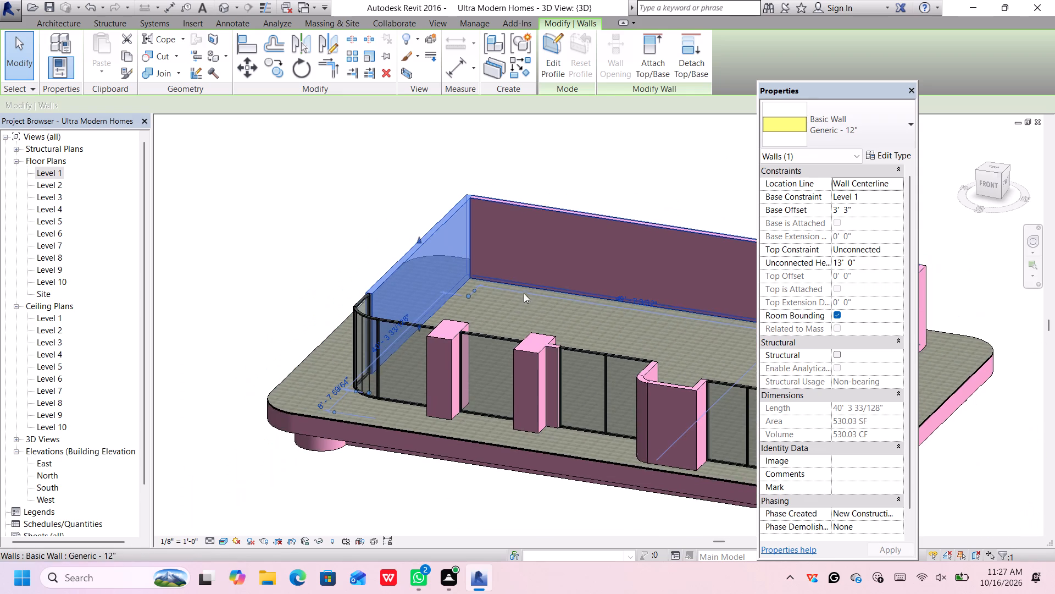
middle_drag(530, 302, 414, 235)
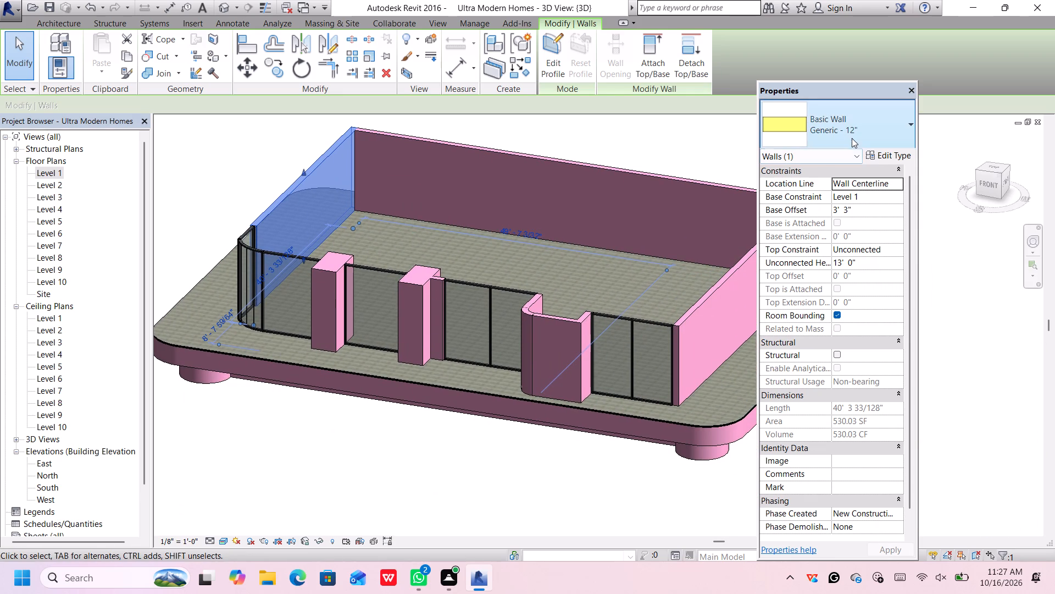
click(871, 153)
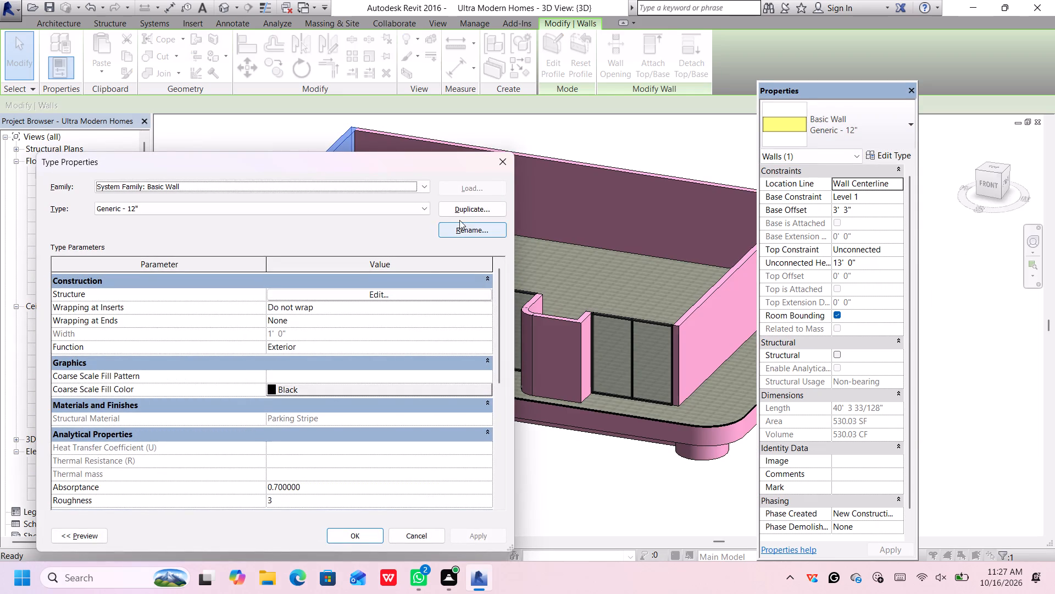
click(464, 211)
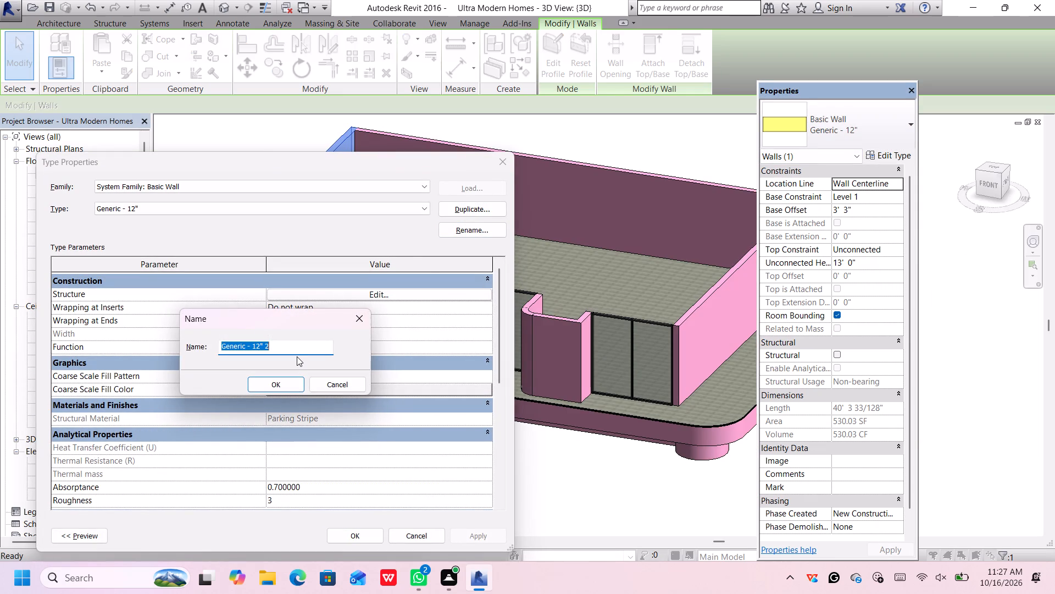
click(295, 348)
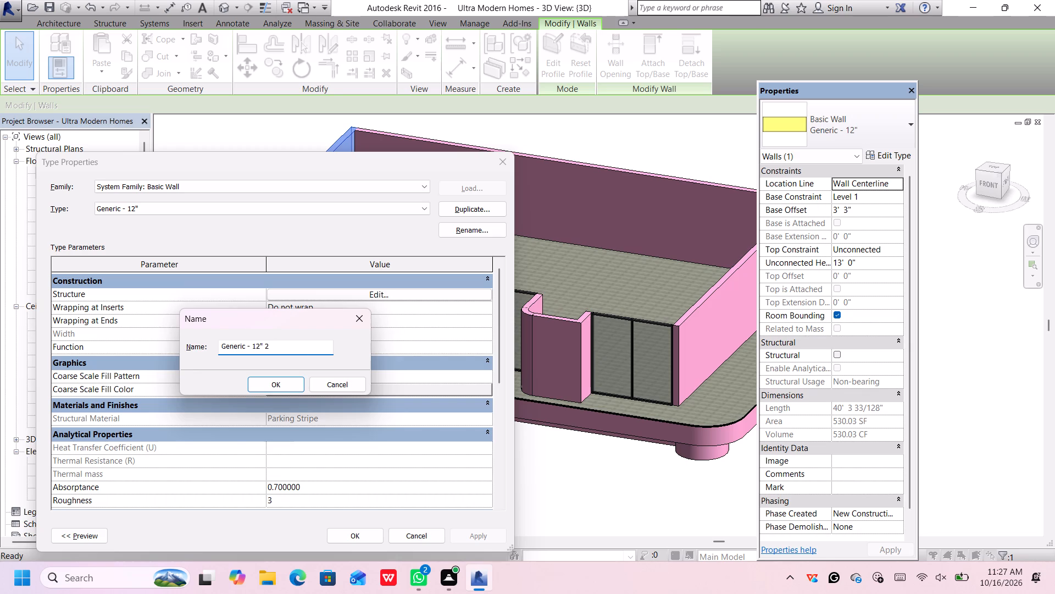
click(296, 349)
key(BackSpace)
text(yw)
key(BackSpace)
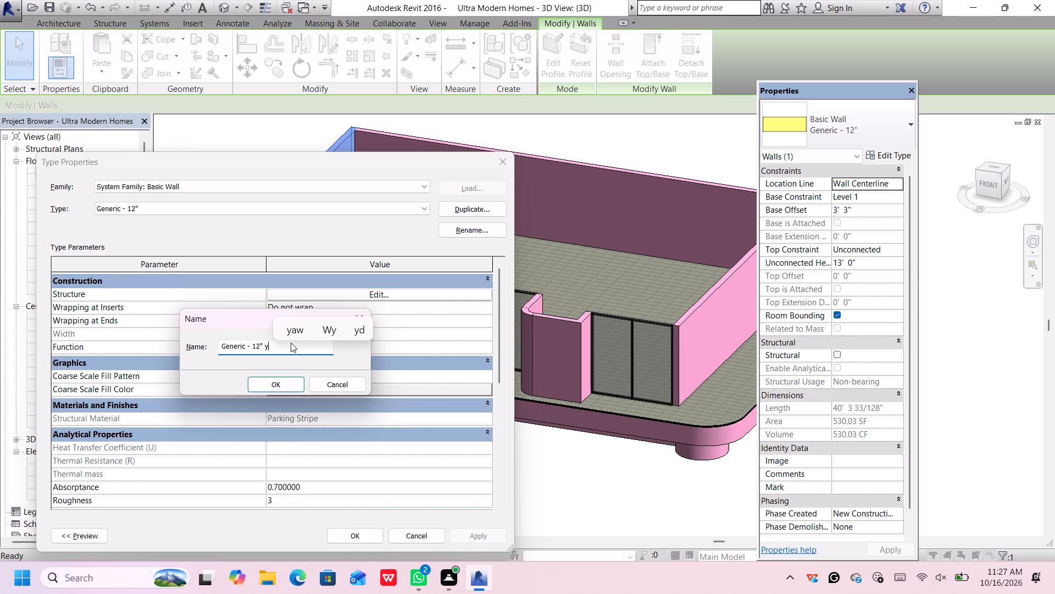
text(ello)
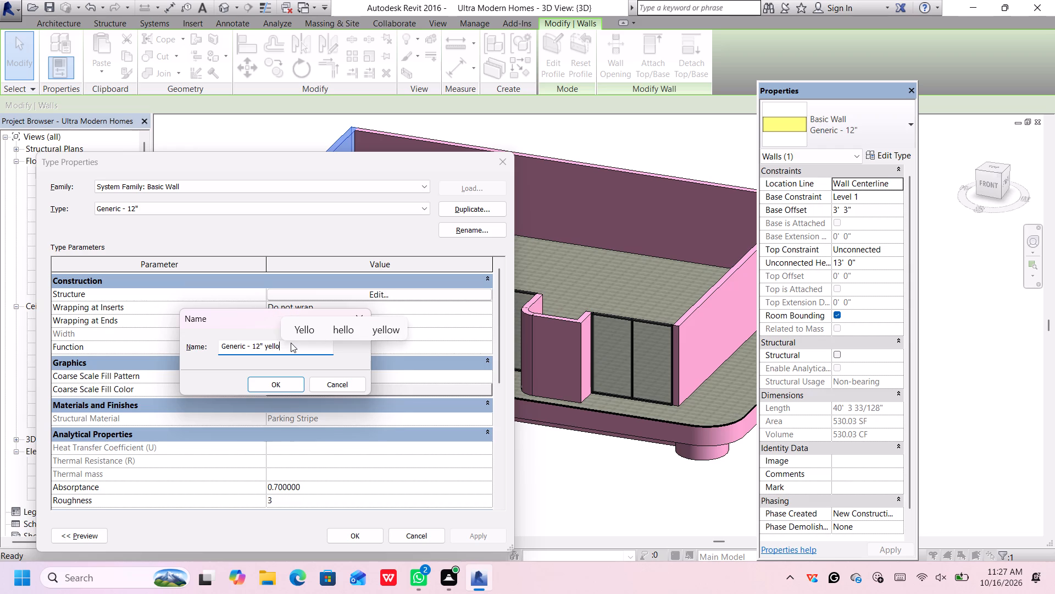
key(w)
click(276, 378)
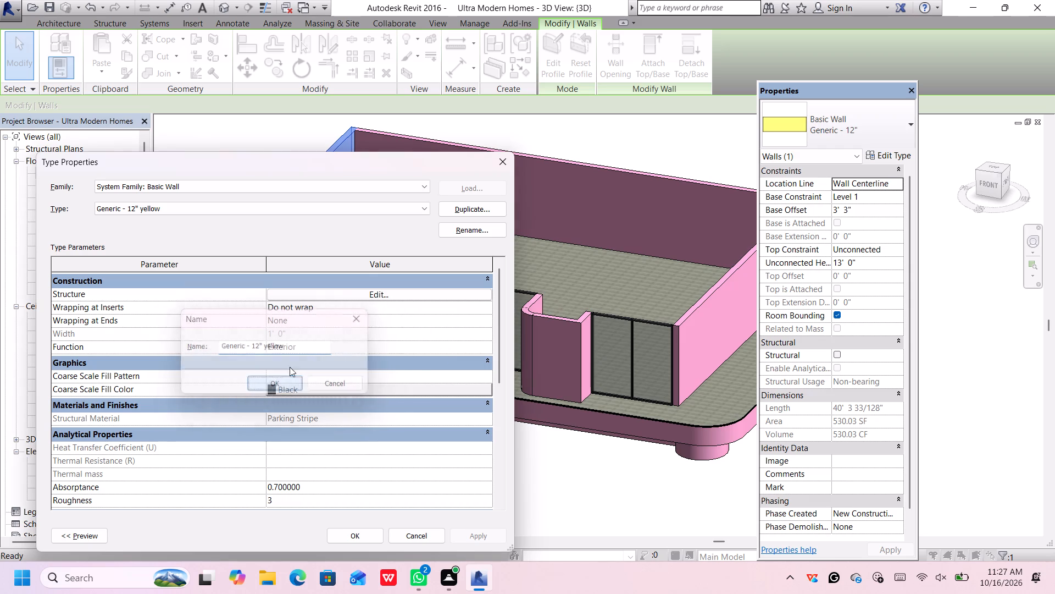
Choose the Door - Frame material for the new wall type's structure layer and dismiss the Autodesk notification.
click(366, 291)
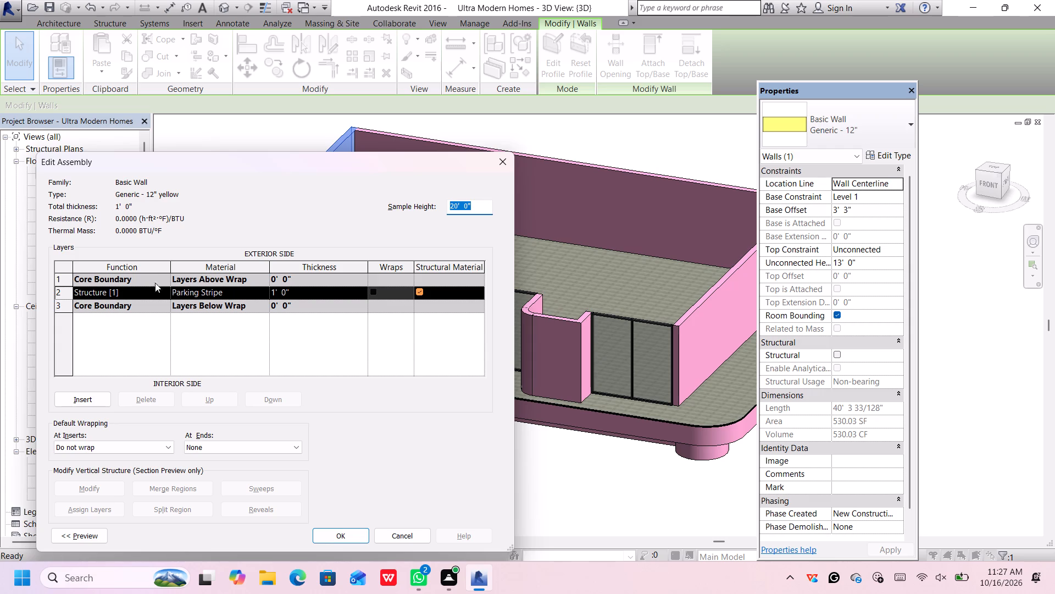
click(266, 291)
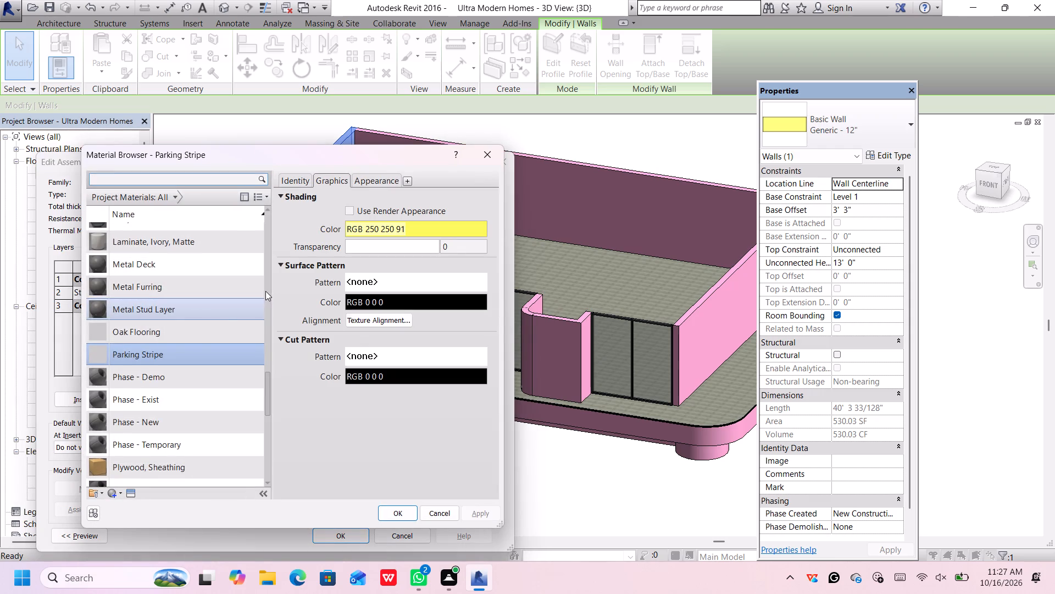
scroll(175, 360, down, 8)
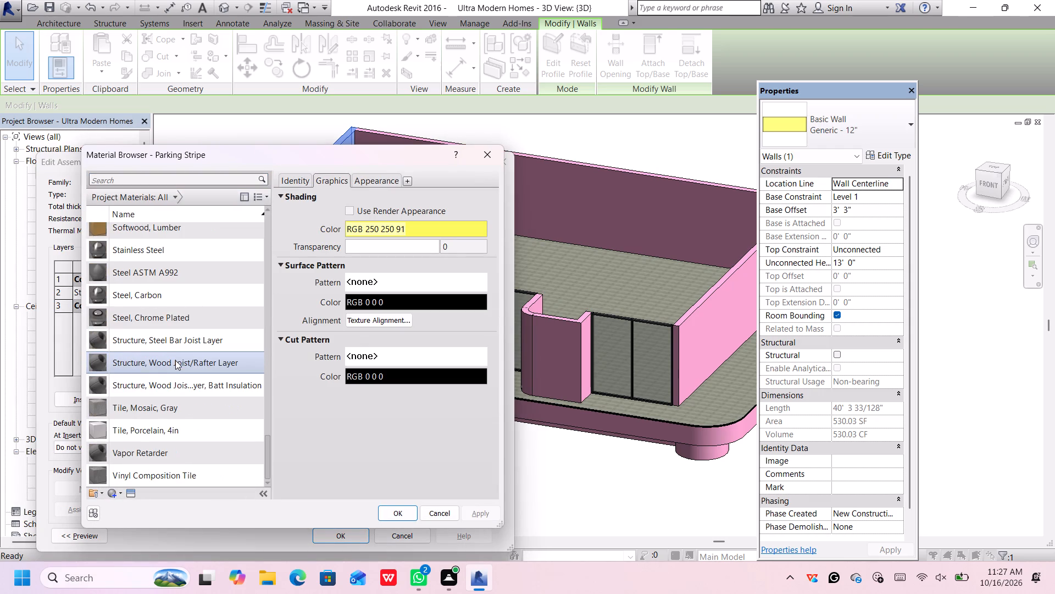
scroll(175, 360, down, 3)
scroll(163, 408, up, 8)
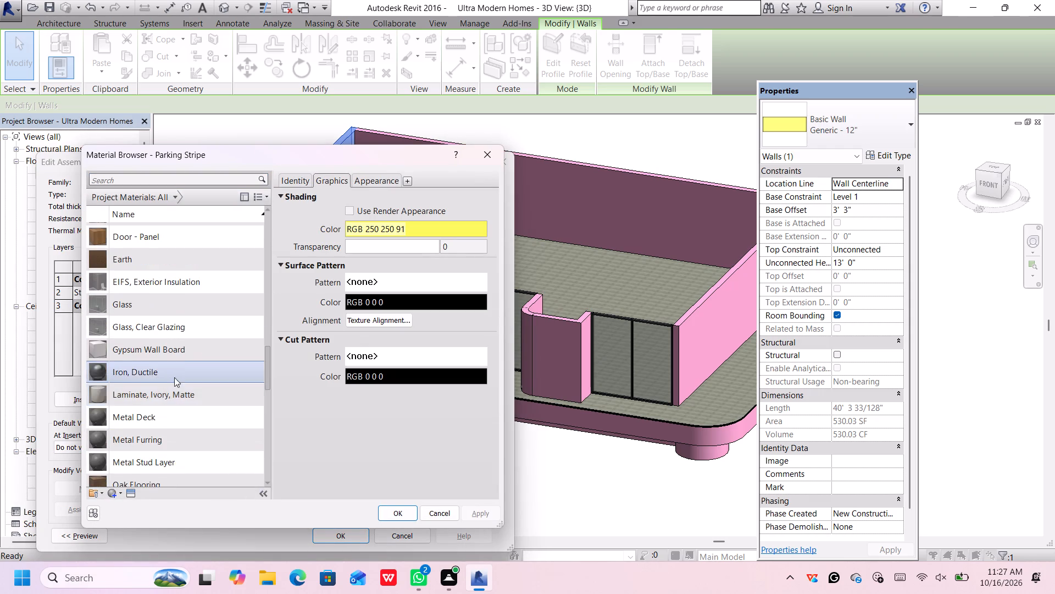
scroll(180, 349, up, 1)
click(190, 346)
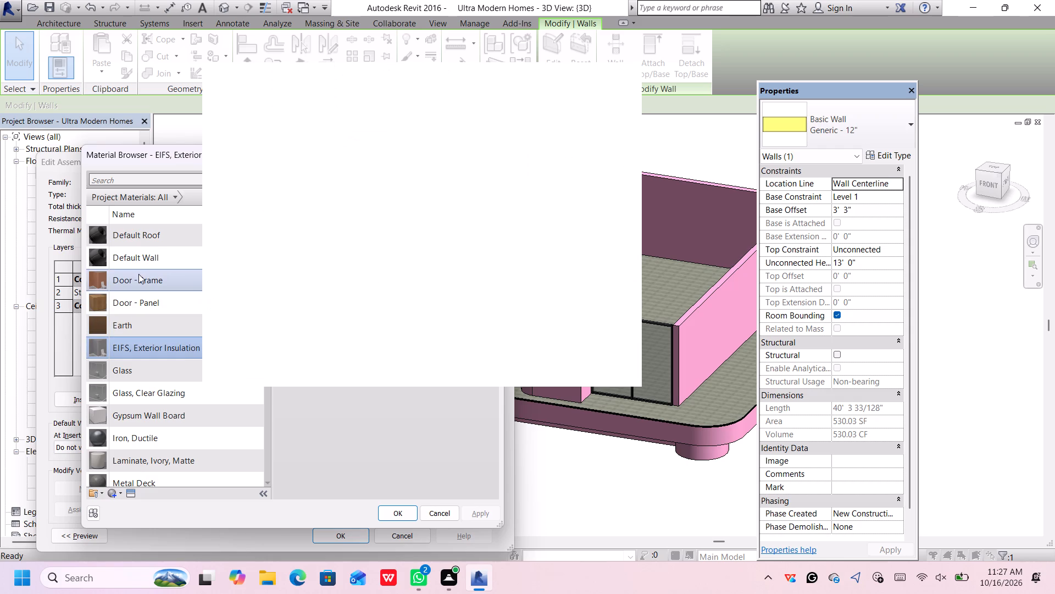
click(138, 274)
click(619, 76)
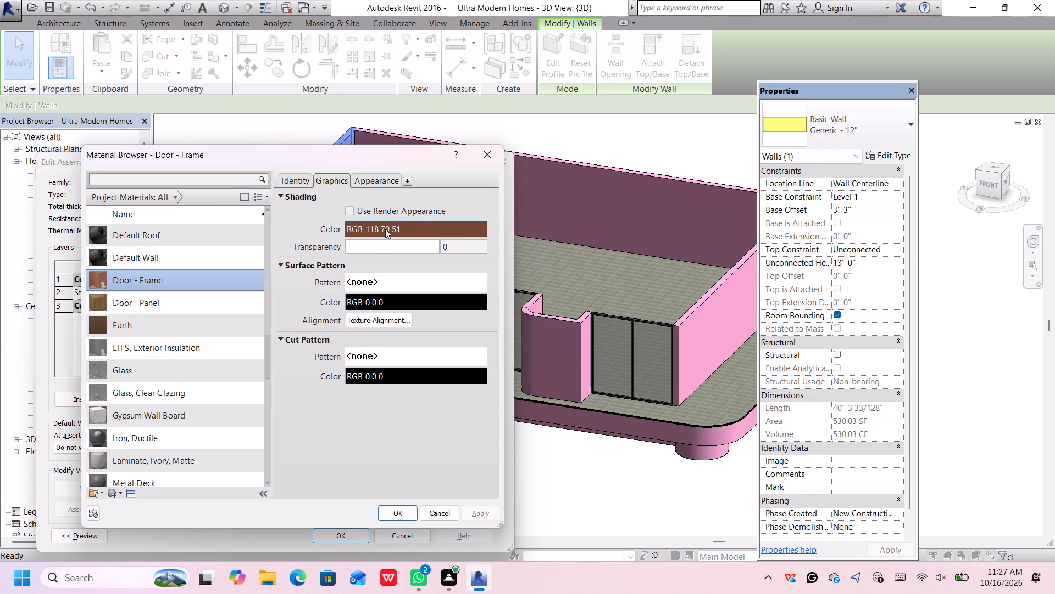
Set the Door - Frame material's wall paint appearance colour to a light yellow-orange, RGB 255 213 134.
click(363, 180)
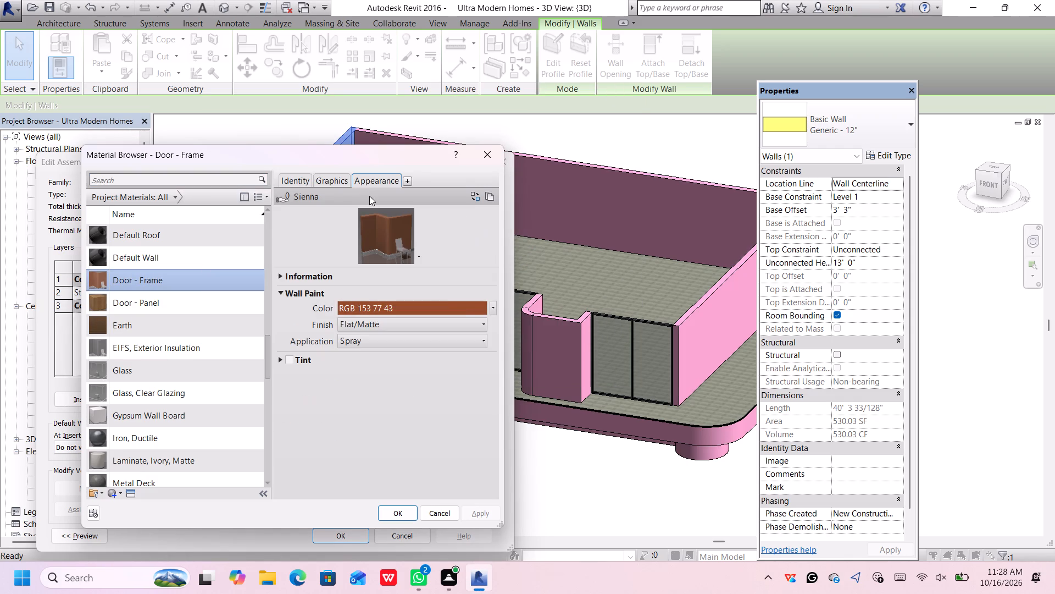
click(493, 309)
click(477, 322)
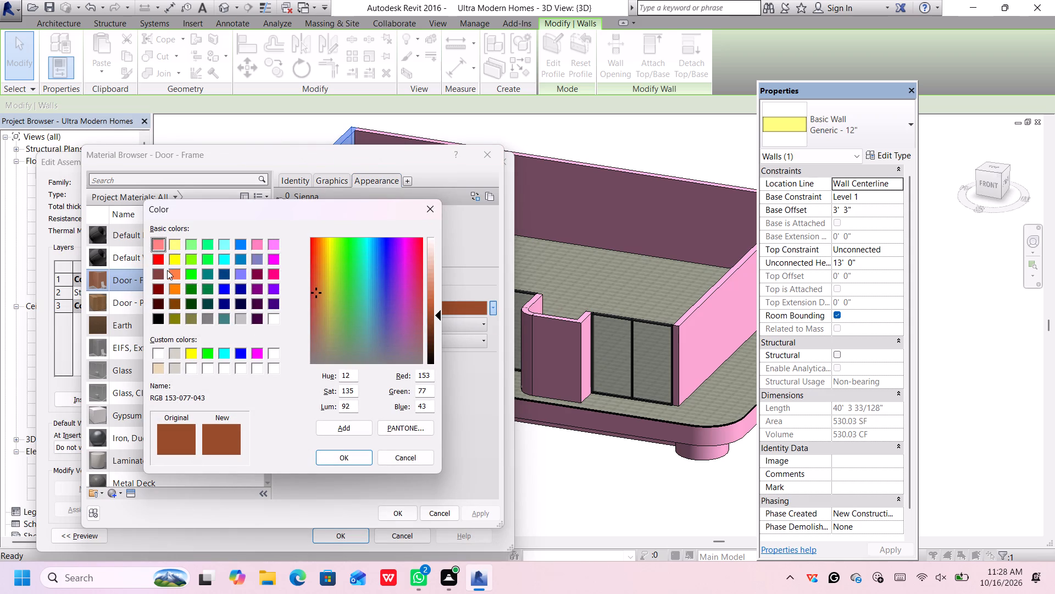
click(178, 240)
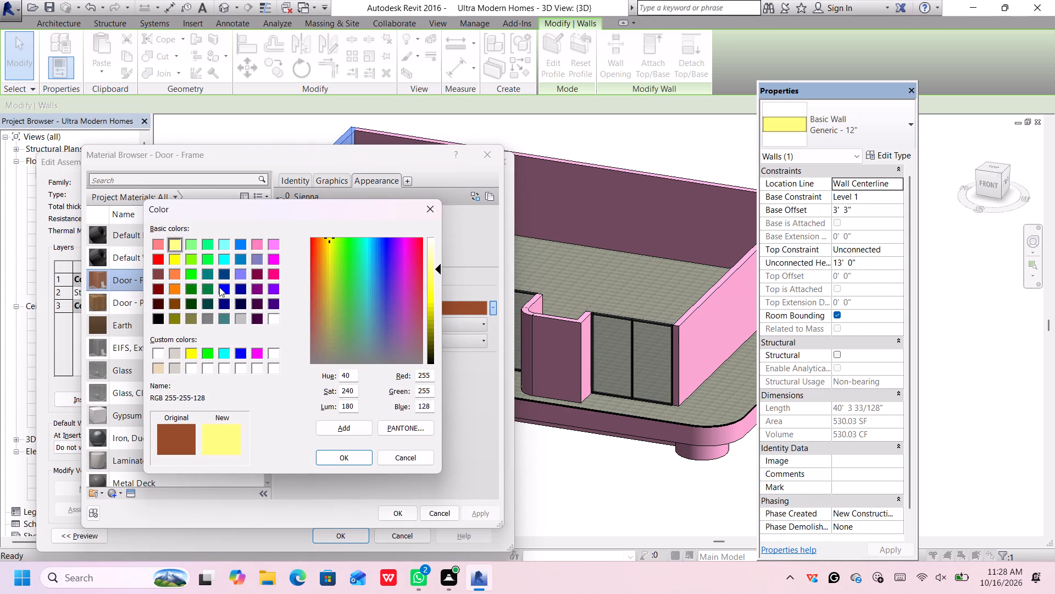
click(180, 271)
drag(437, 279, 437, 257)
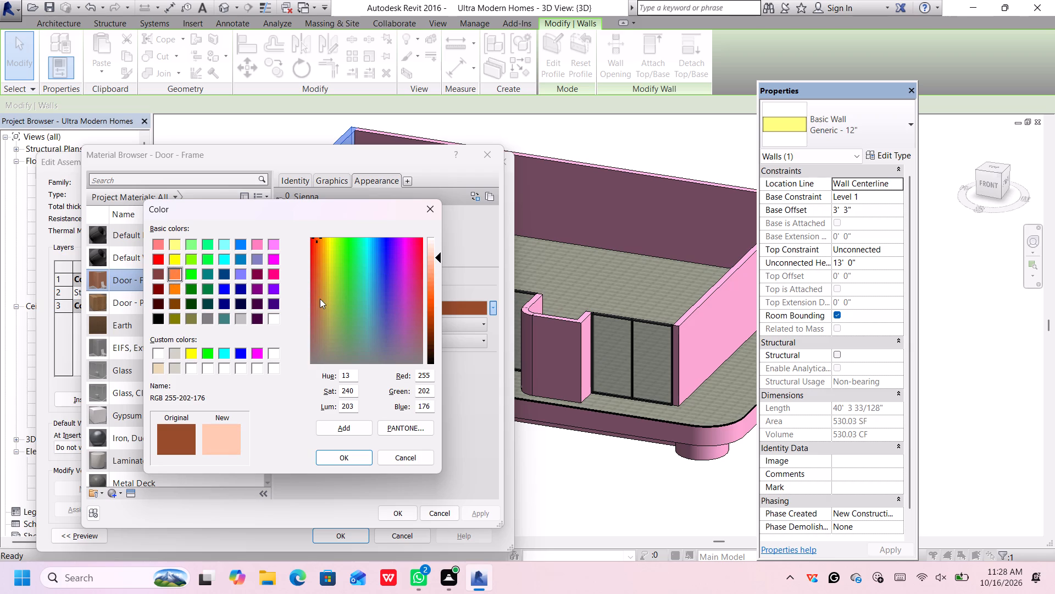
drag(316, 239, 324, 241)
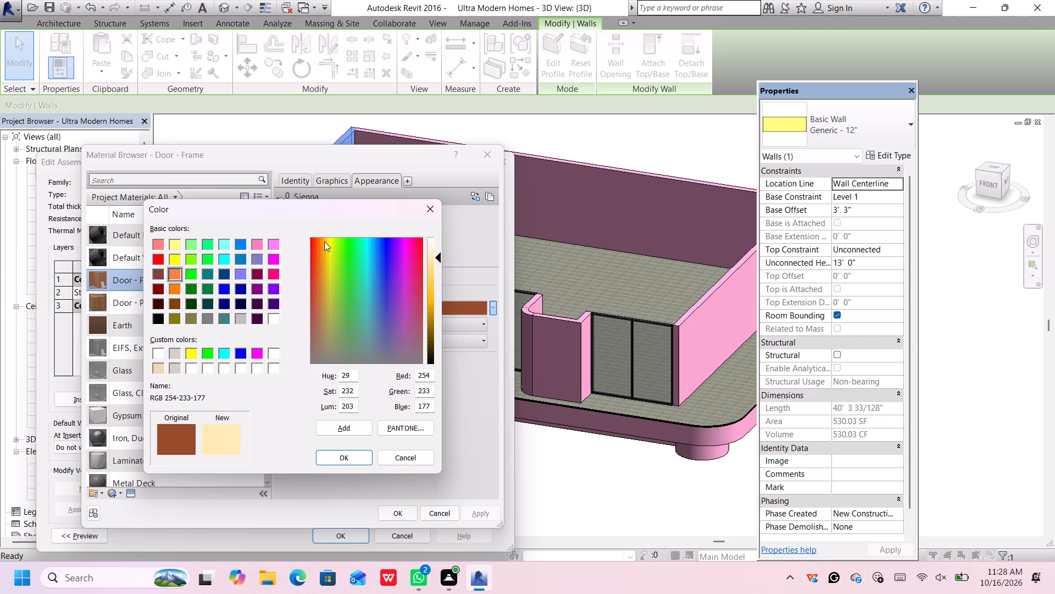
drag(324, 241, 323, 238)
drag(439, 260, 439, 261)
drag(439, 261, 439, 260)
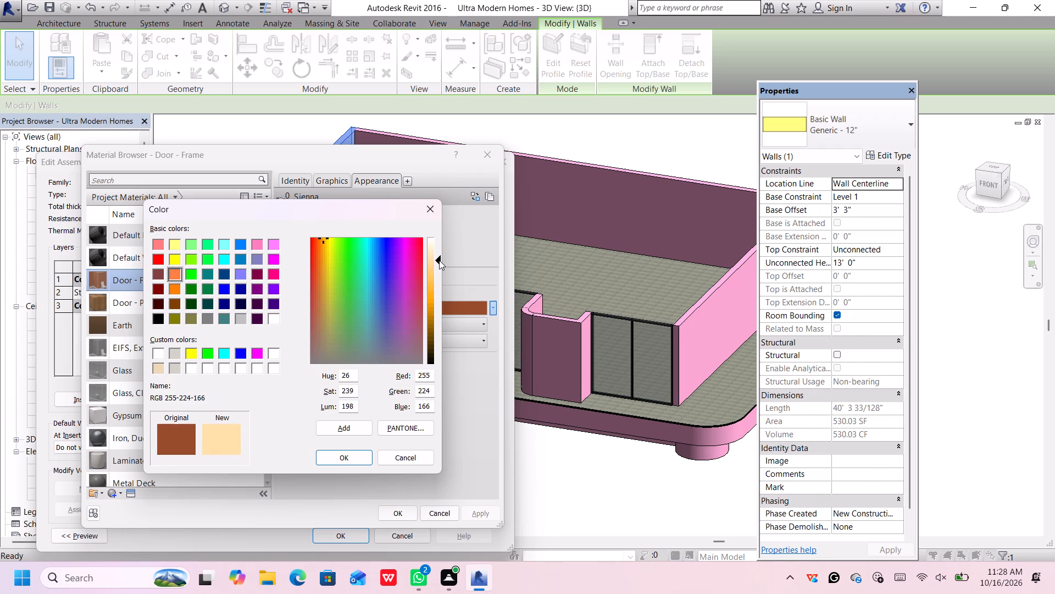
drag(439, 260, 437, 266)
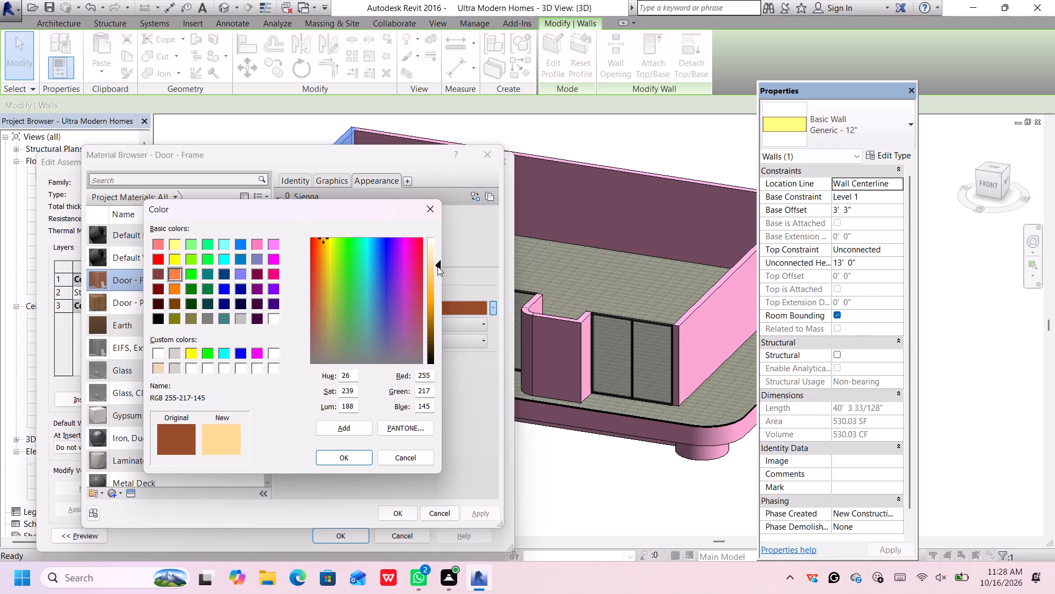
drag(437, 266, 438, 268)
drag(438, 268, 440, 268)
click(359, 452)
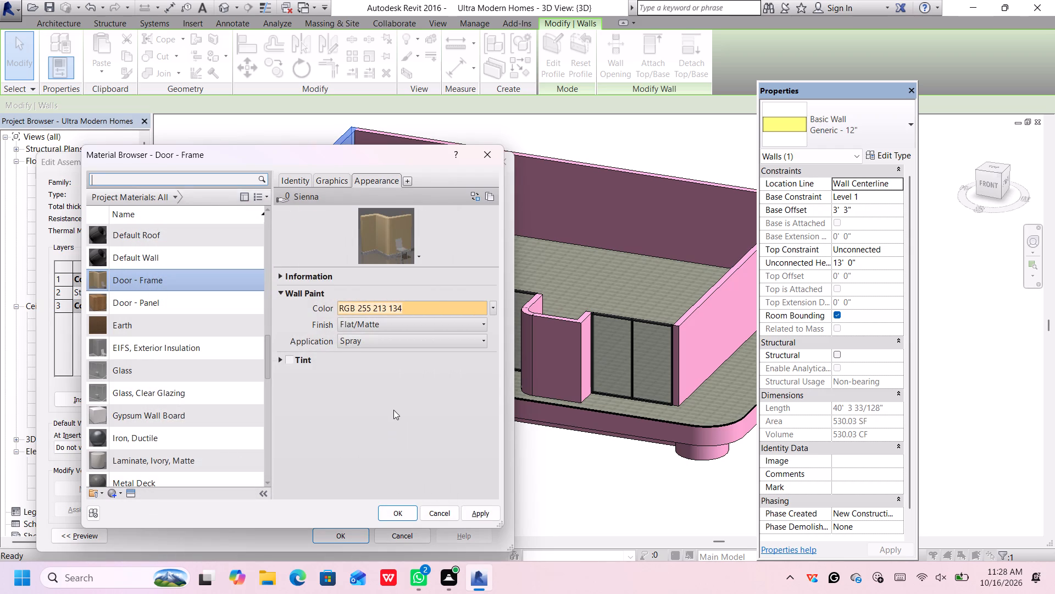
Deepen the Door - Frame paint colour to RGB 255 205 113, apply the yellow type to the west wall and deselect it.
click(493, 308)
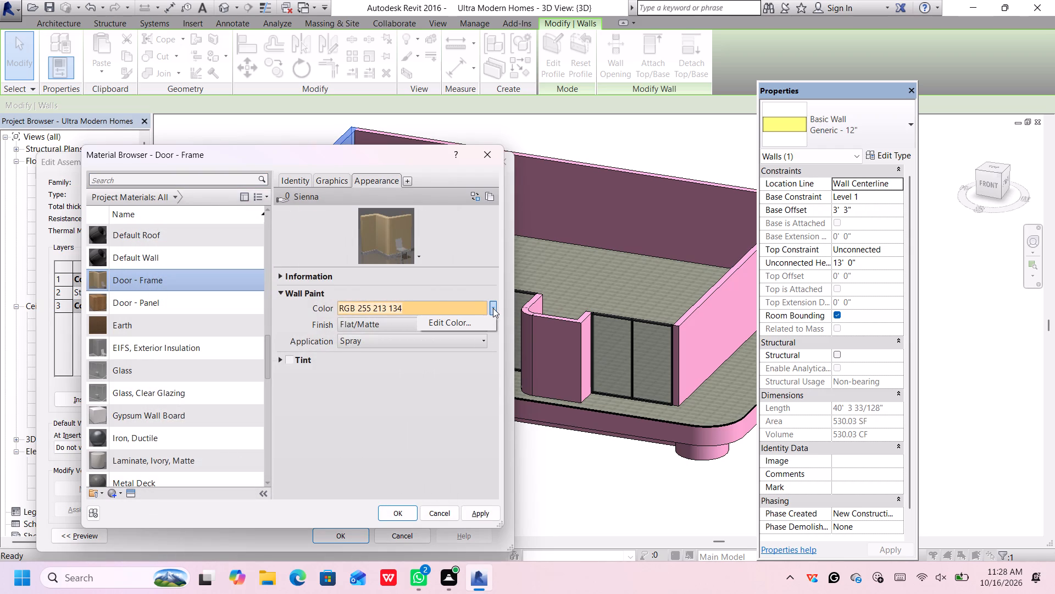
click(464, 323)
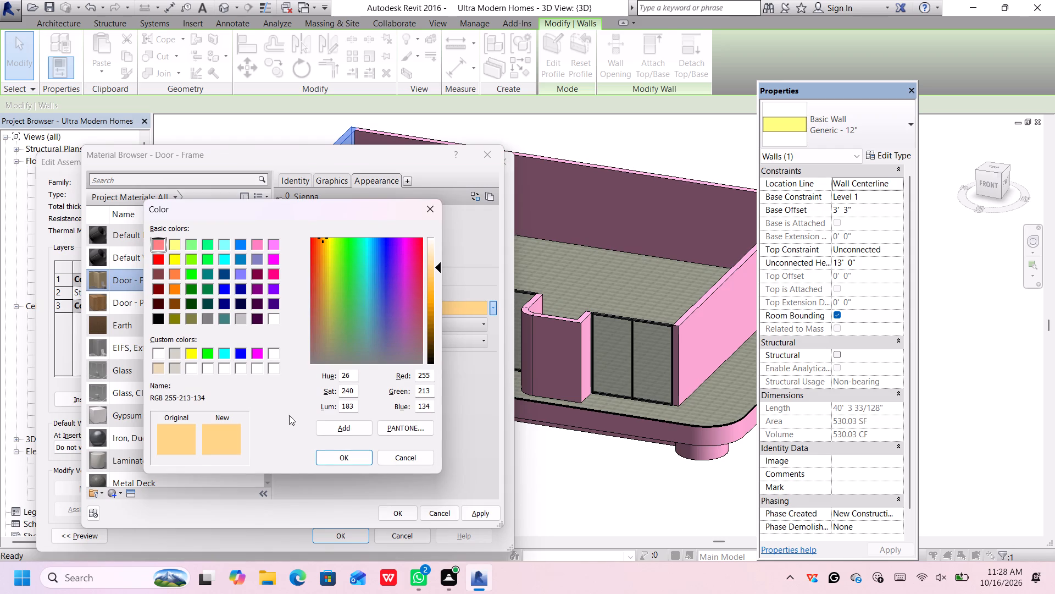
click(436, 270)
click(345, 457)
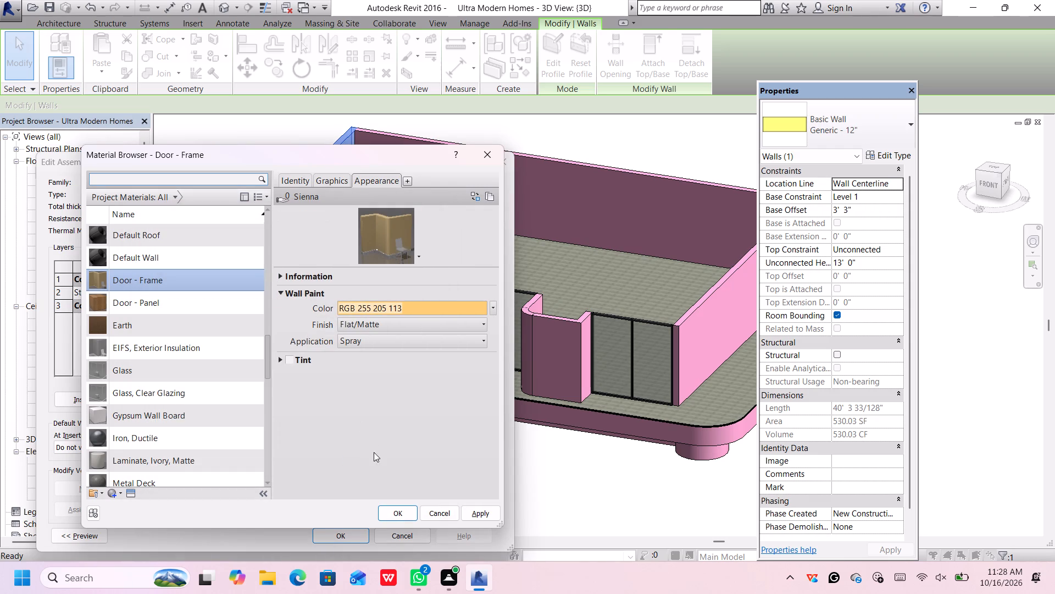
click(402, 515)
click(348, 535)
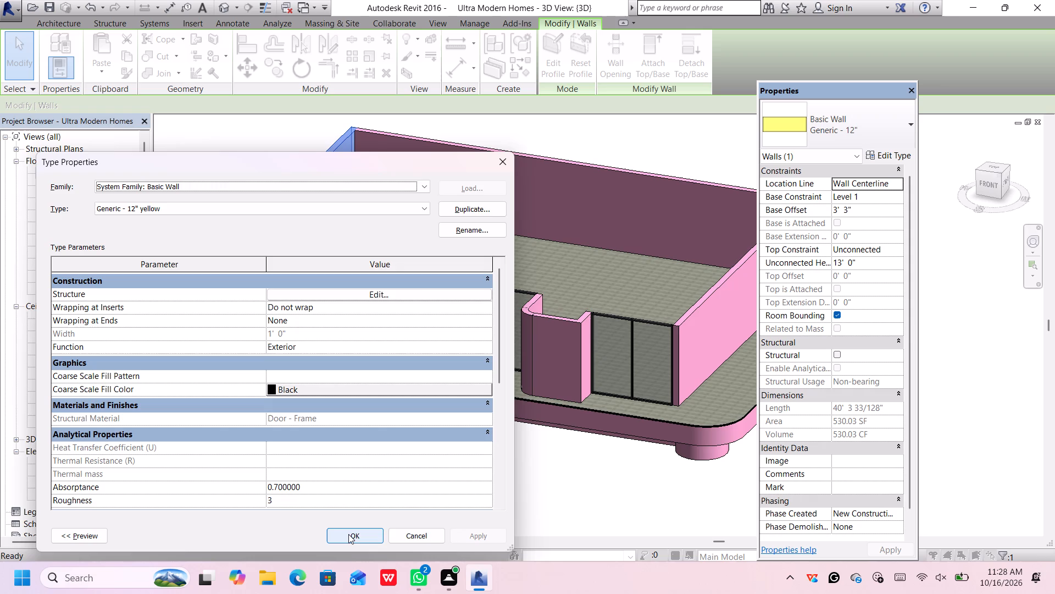
click(348, 536)
click(365, 463)
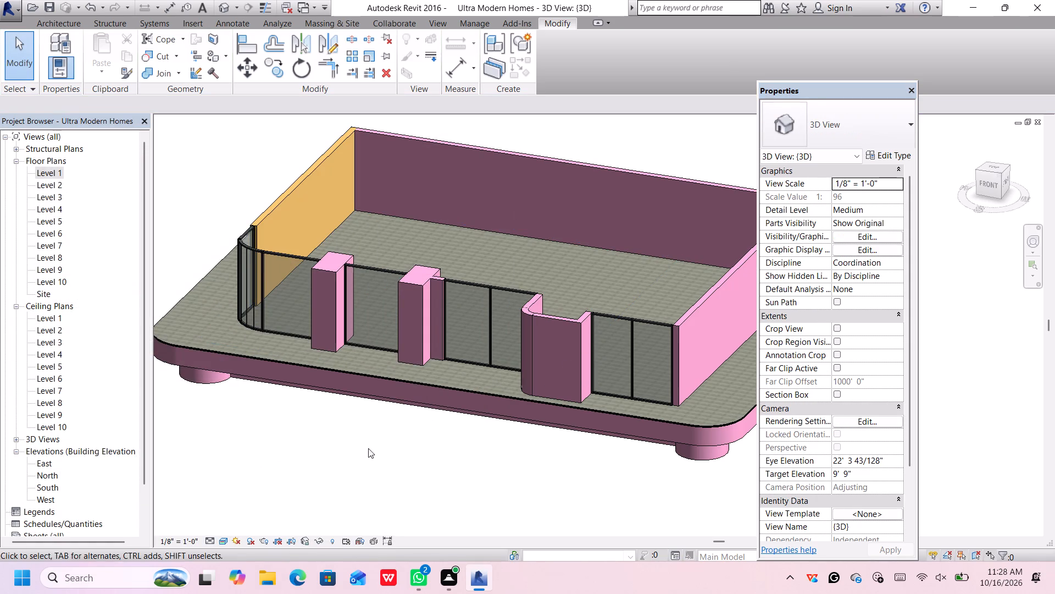
Change the north wall at the back of the house to the Generic - 12" yellow type.
middle_drag(369, 238, 327, 226)
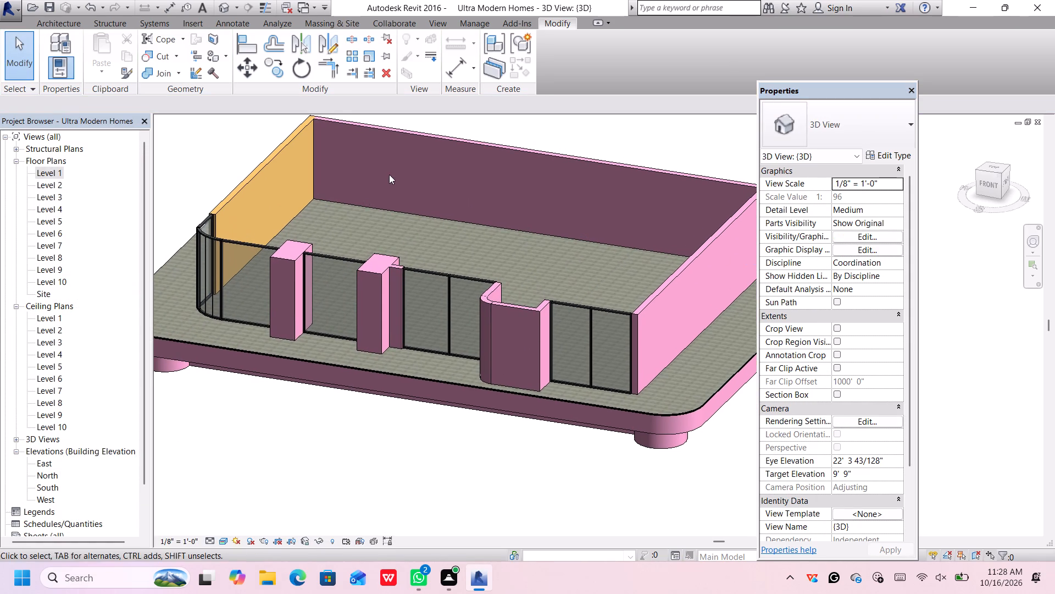
middle_drag(388, 173, 373, 254)
scroll(378, 248, up, 1)
click(406, 217)
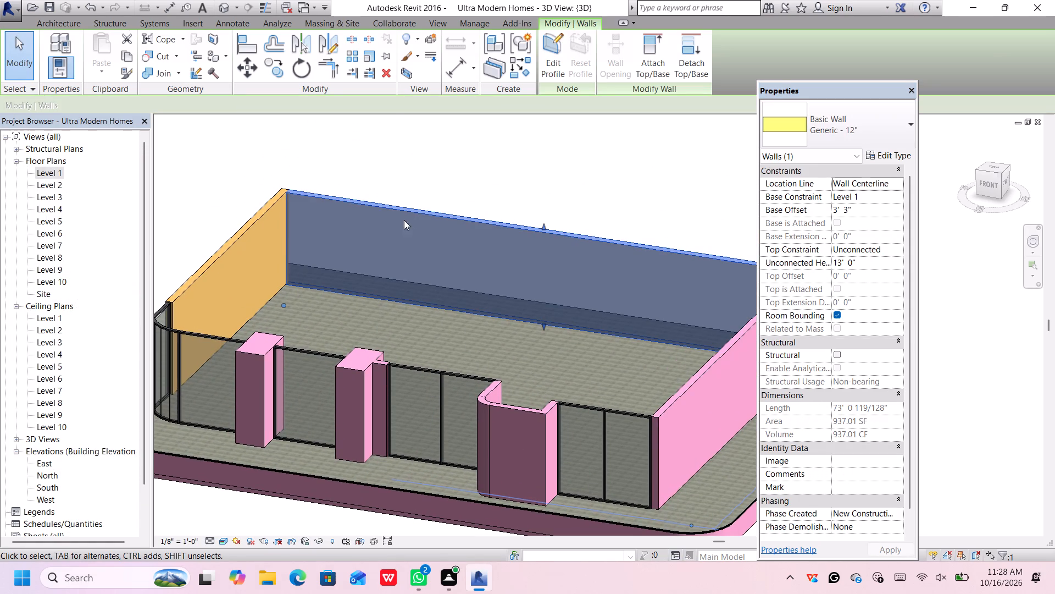
scroll(475, 258, down, 3)
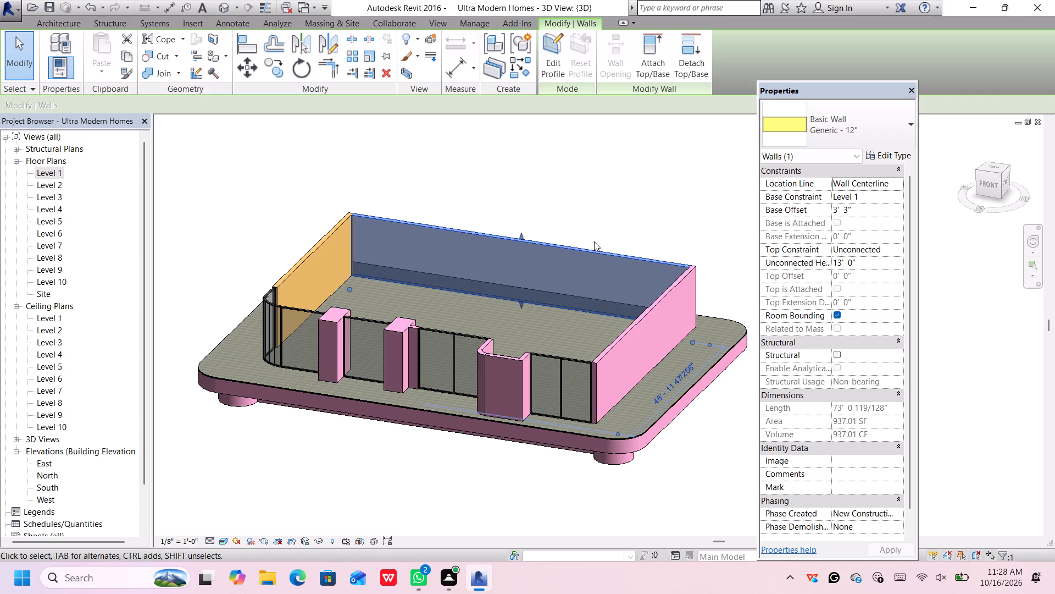
click(853, 133)
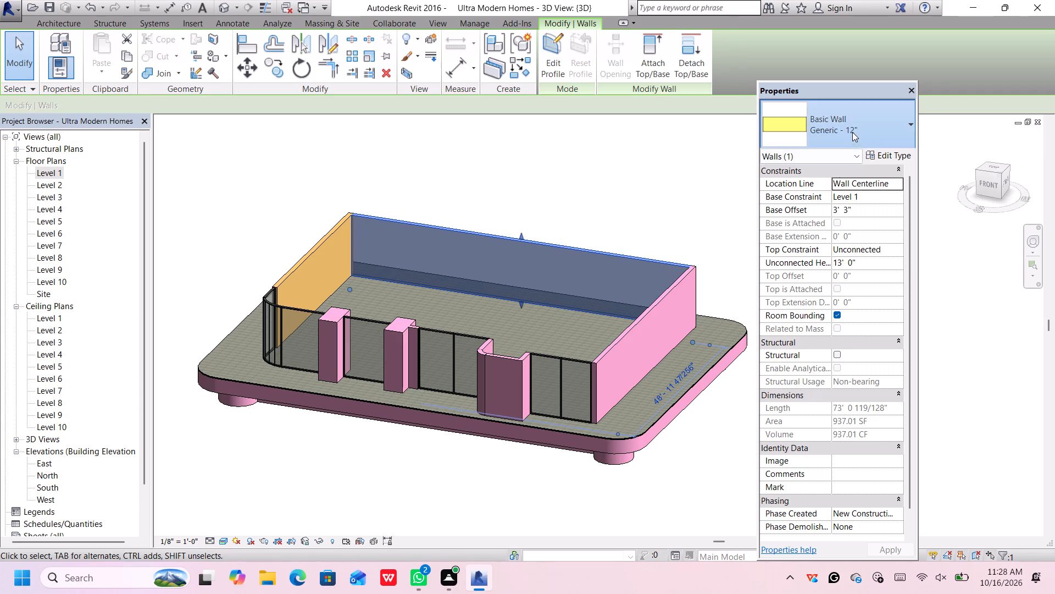
scroll(804, 191, down, 4)
scroll(821, 271, up, 8)
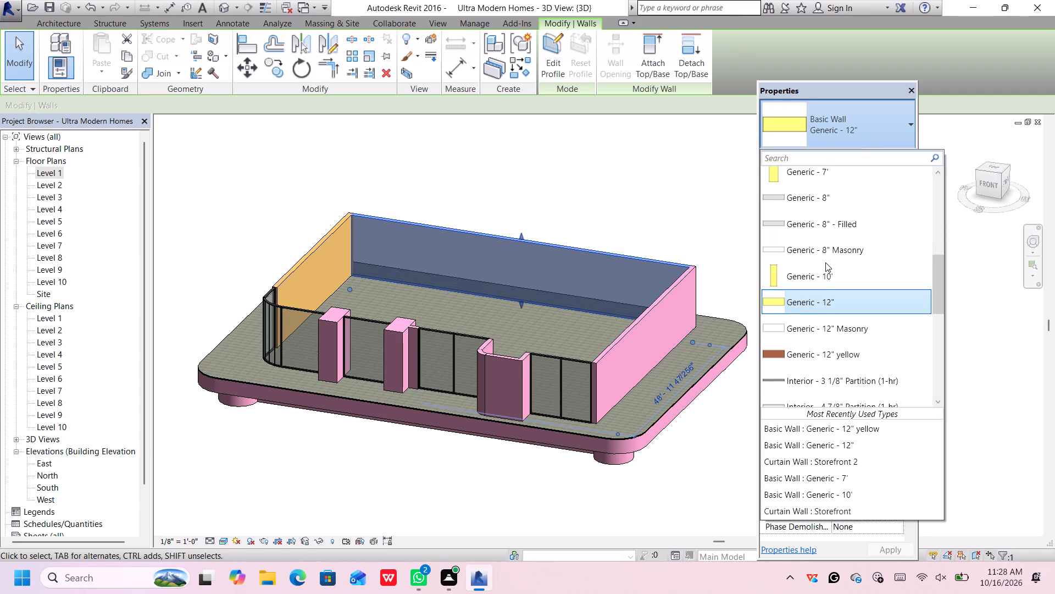
scroll(825, 262, up, 1)
scroll(842, 305, down, 1)
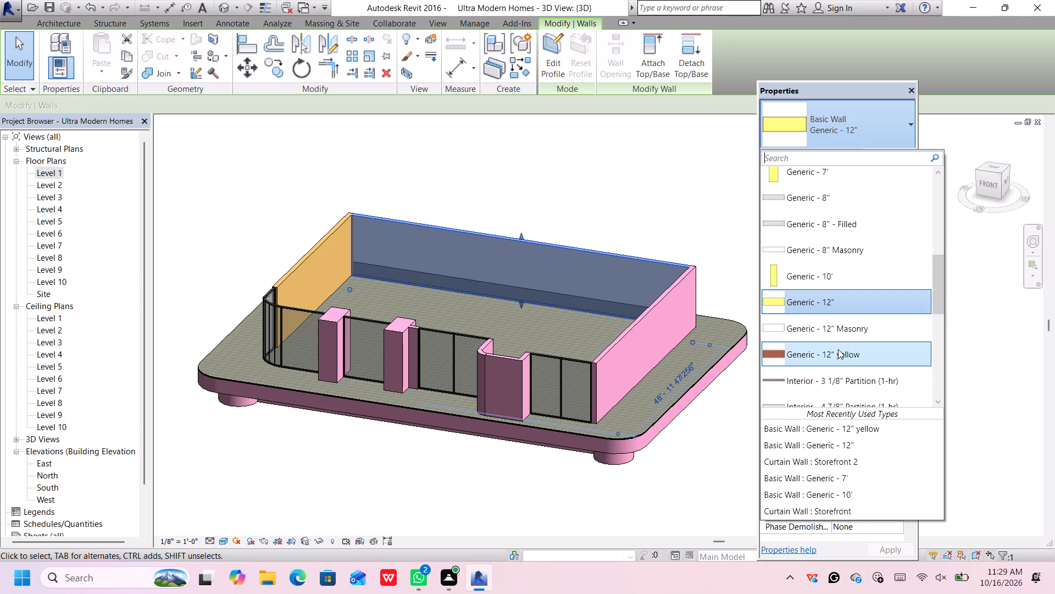
click(838, 349)
Change the east wall to the Generic - 12" yellow type, dismiss the Autodesk notification and deselect the wall.
click(647, 318)
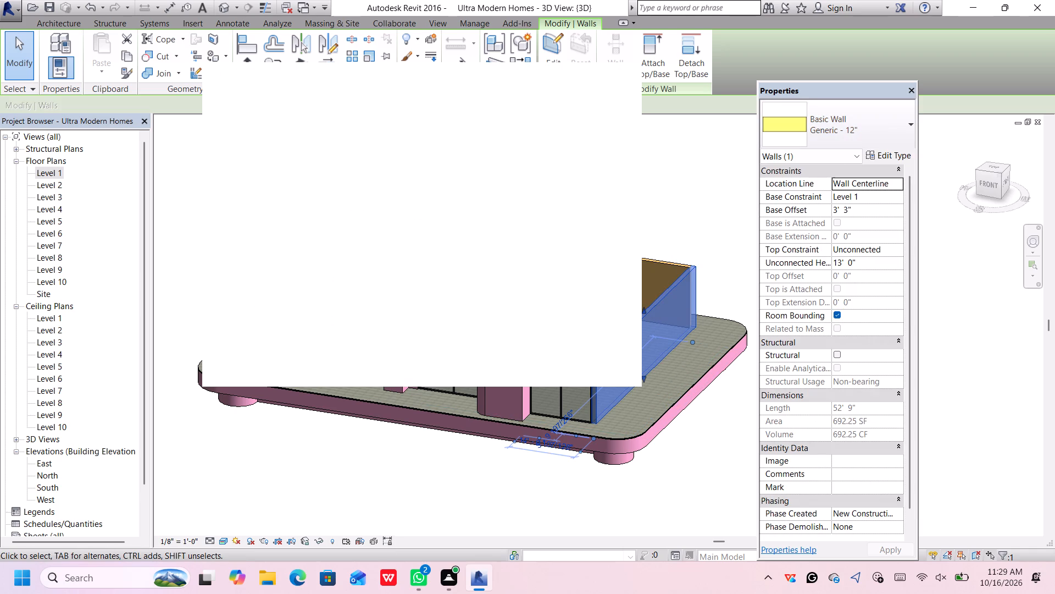
click(614, 78)
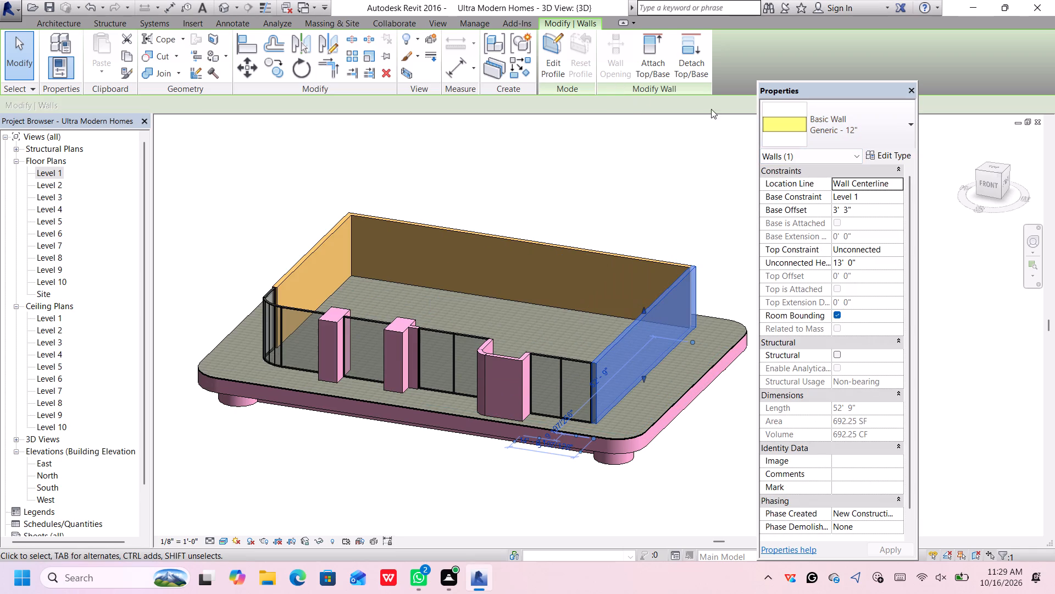
click(829, 123)
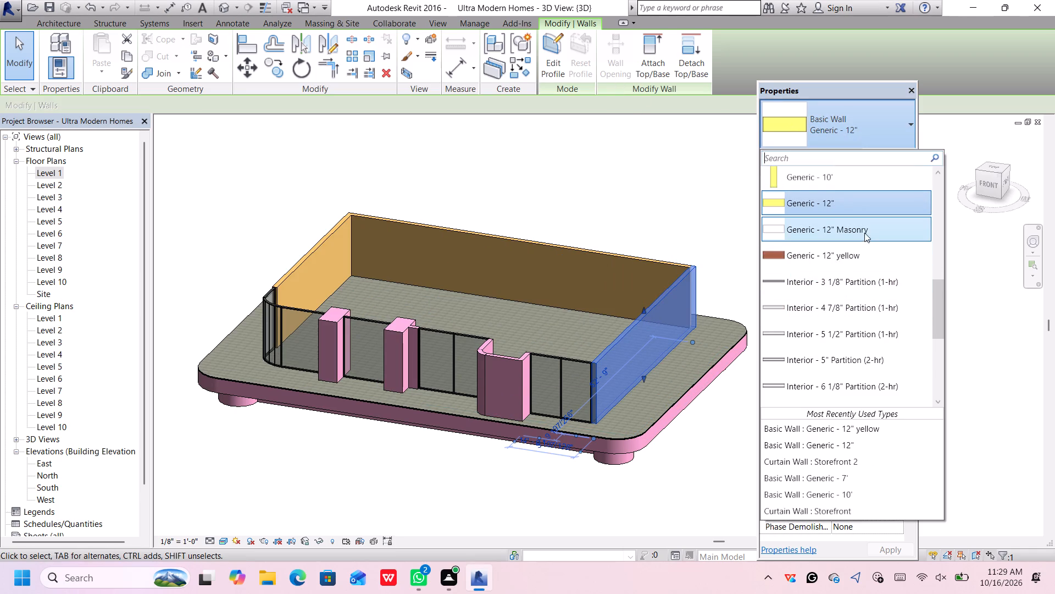
click(862, 249)
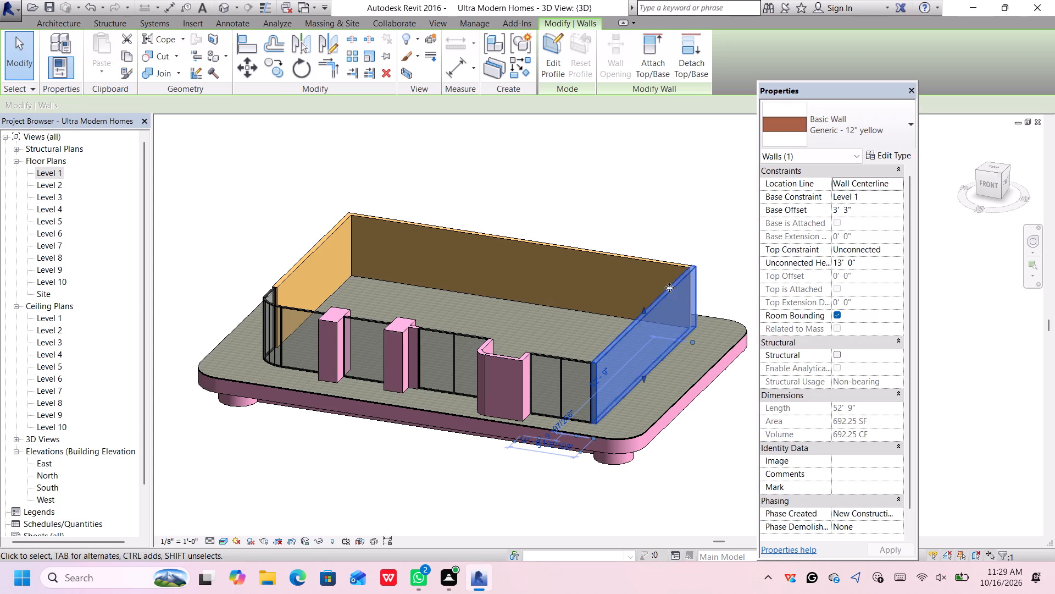
click(691, 227)
Start the Paint tool and choose the Parking Stripe material from the project materials.
scroll(688, 233, down, 4)
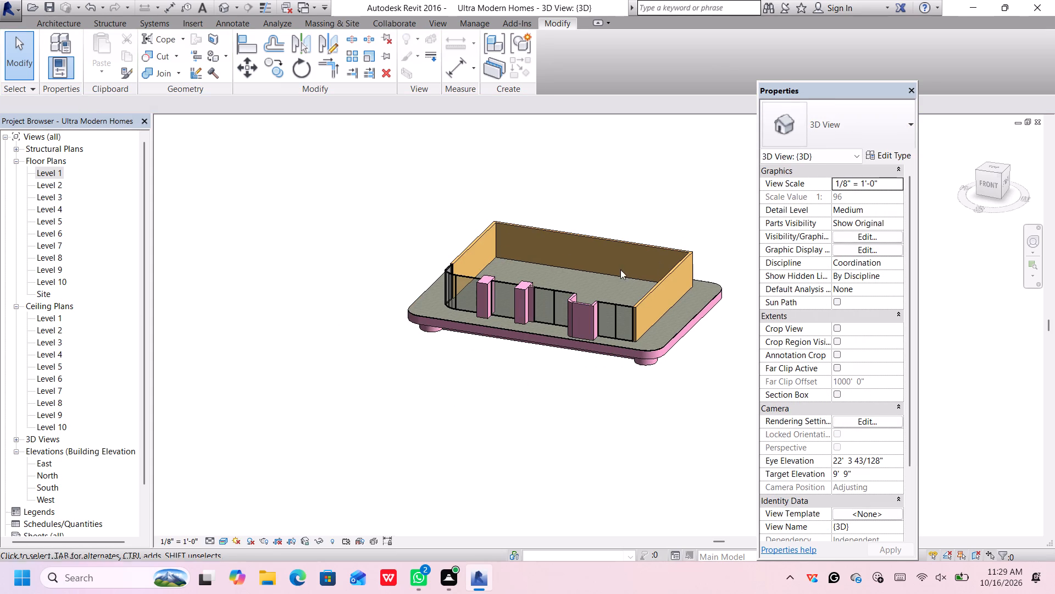
middle_drag(360, 425, 568, 349)
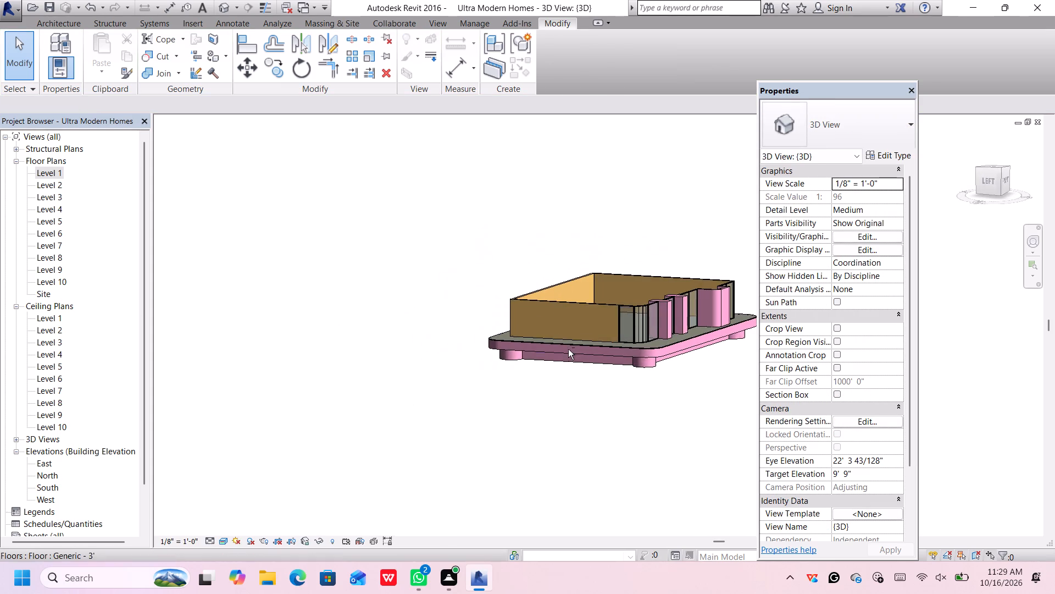
scroll(620, 272, up, 3)
middle_drag(632, 291, 349, 232)
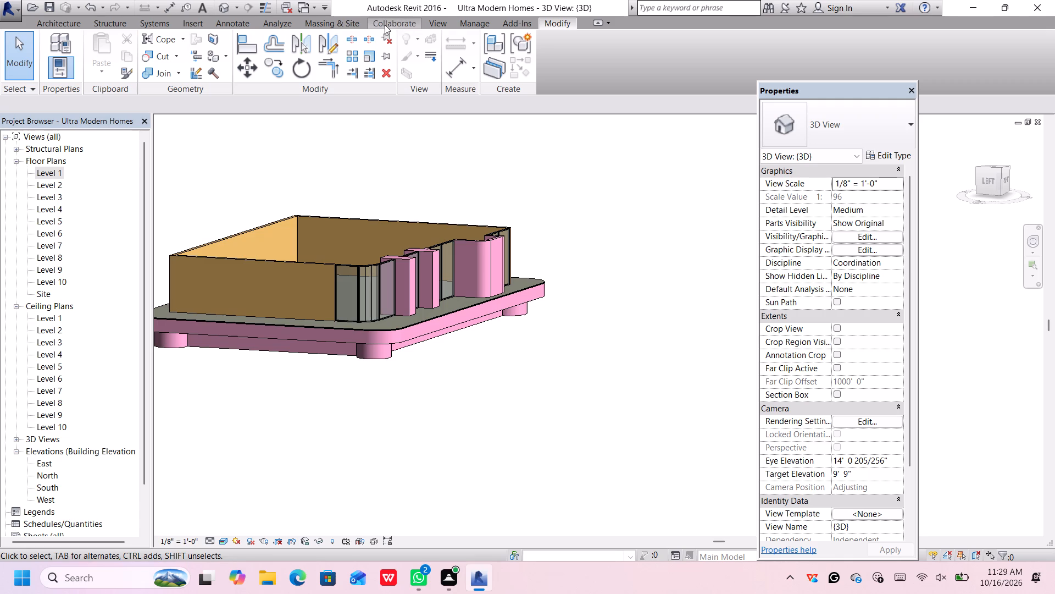
click(212, 54)
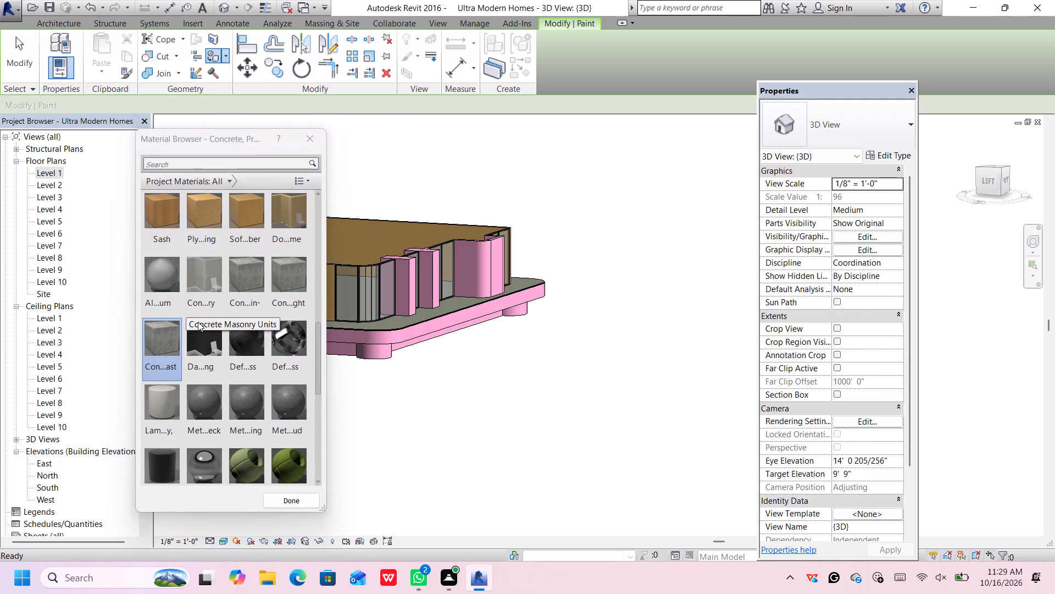
scroll(225, 313, down, 4)
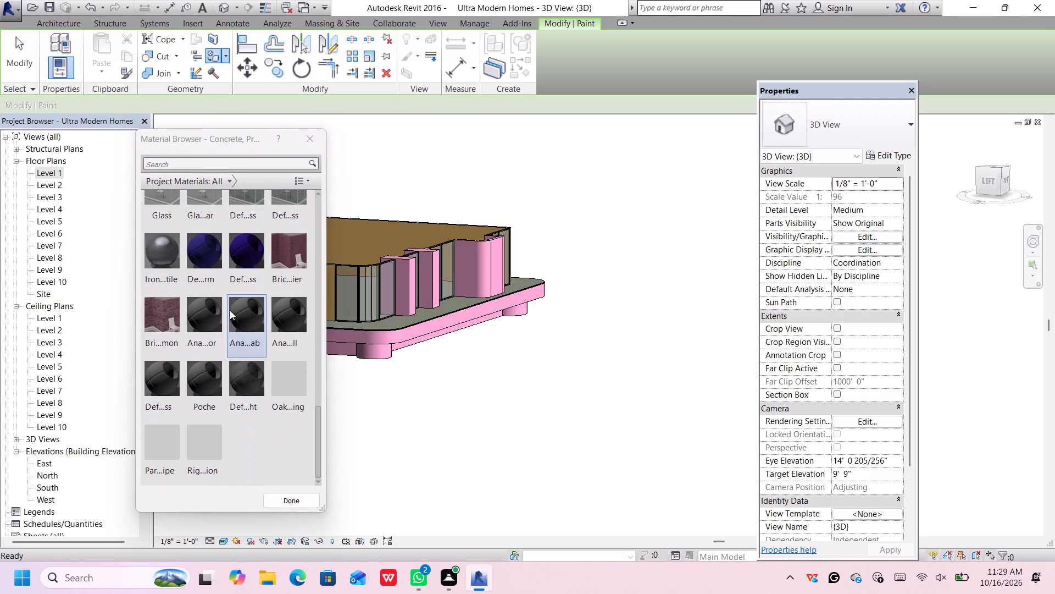
scroll(227, 321, up, 4)
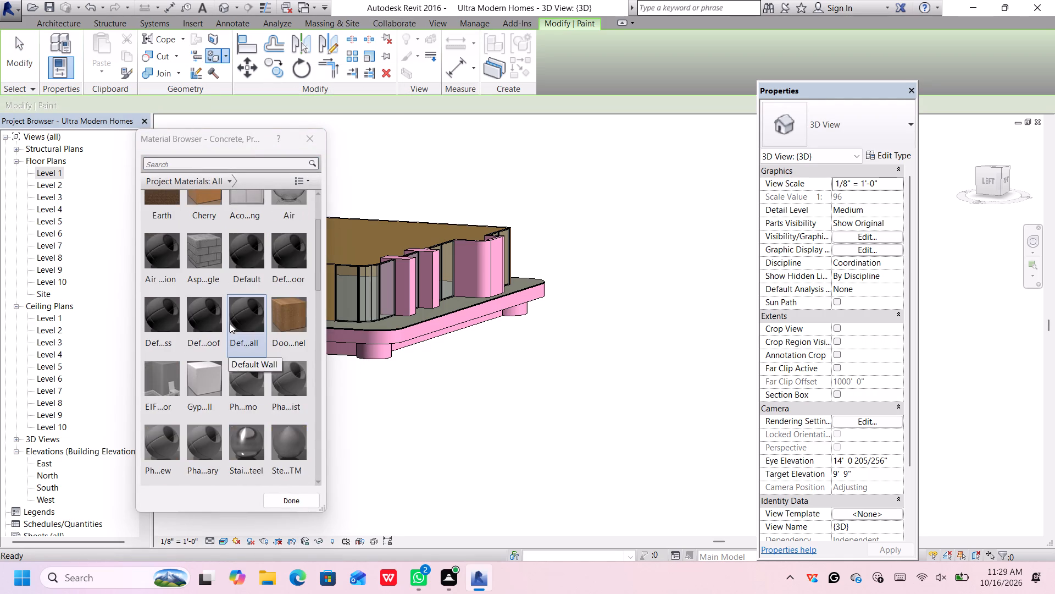
scroll(230, 323, up, 5)
scroll(230, 323, down, 3)
scroll(230, 323, up, 2)
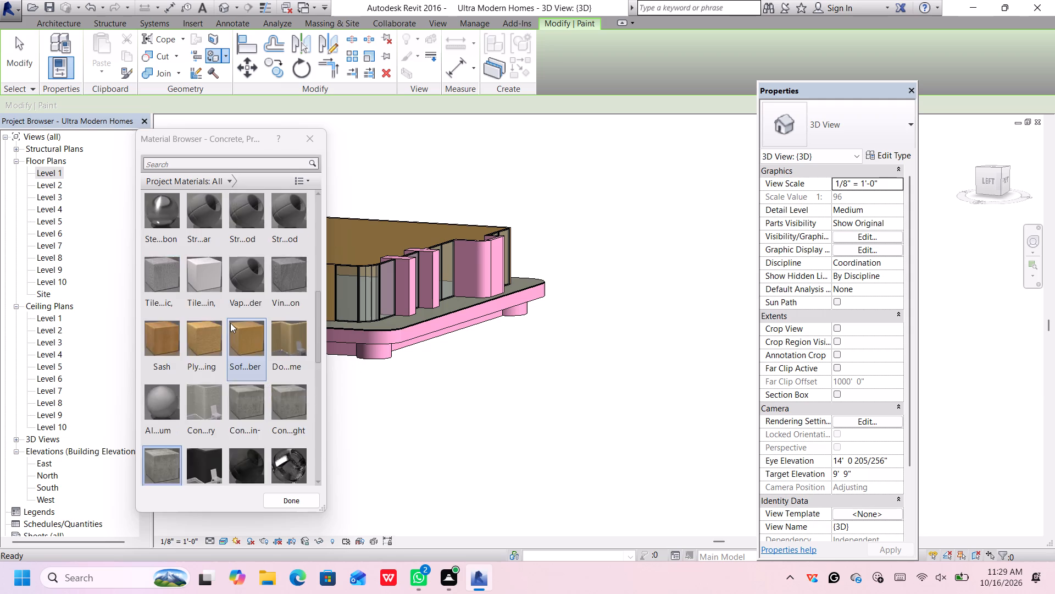
scroll(230, 323, up, 2)
scroll(233, 321, down, 2)
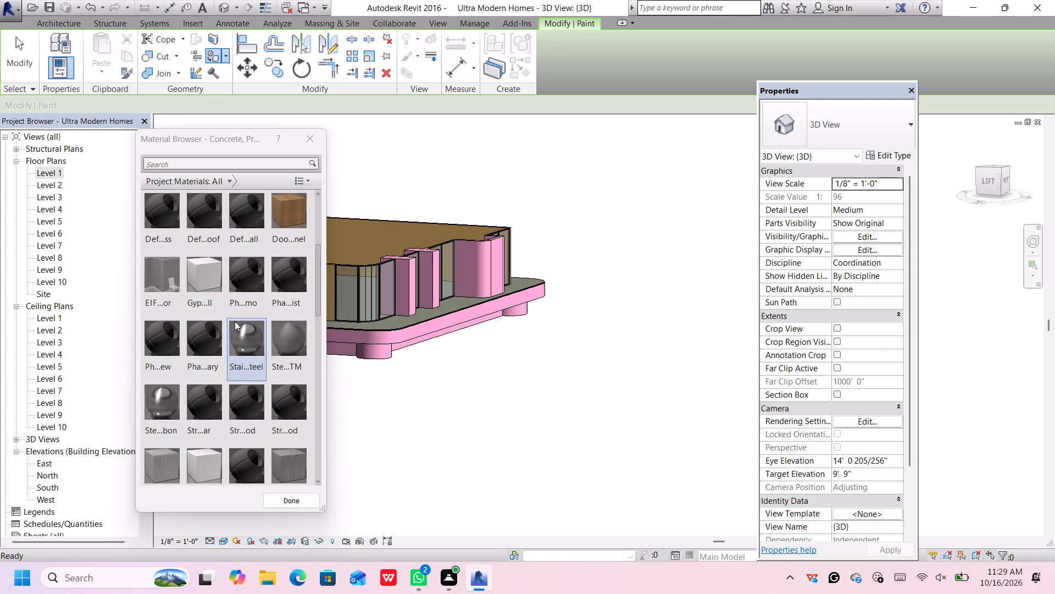
scroll(259, 349, down, 3)
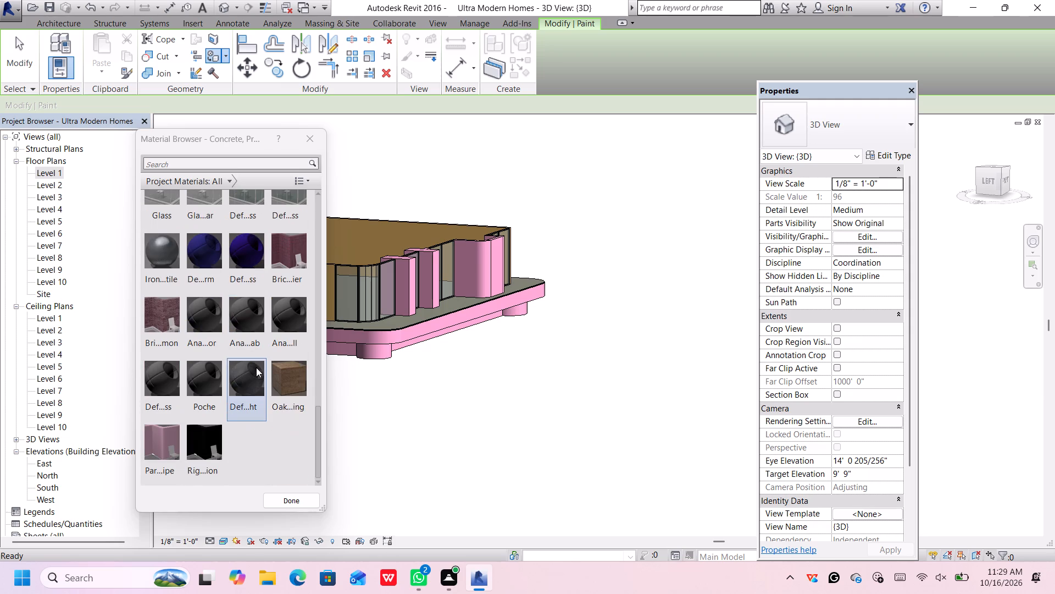
scroll(256, 367, down, 1)
click(163, 449)
Paint the outer faces of the west and east walls with Parking Stripe.
scroll(487, 262, down, 3)
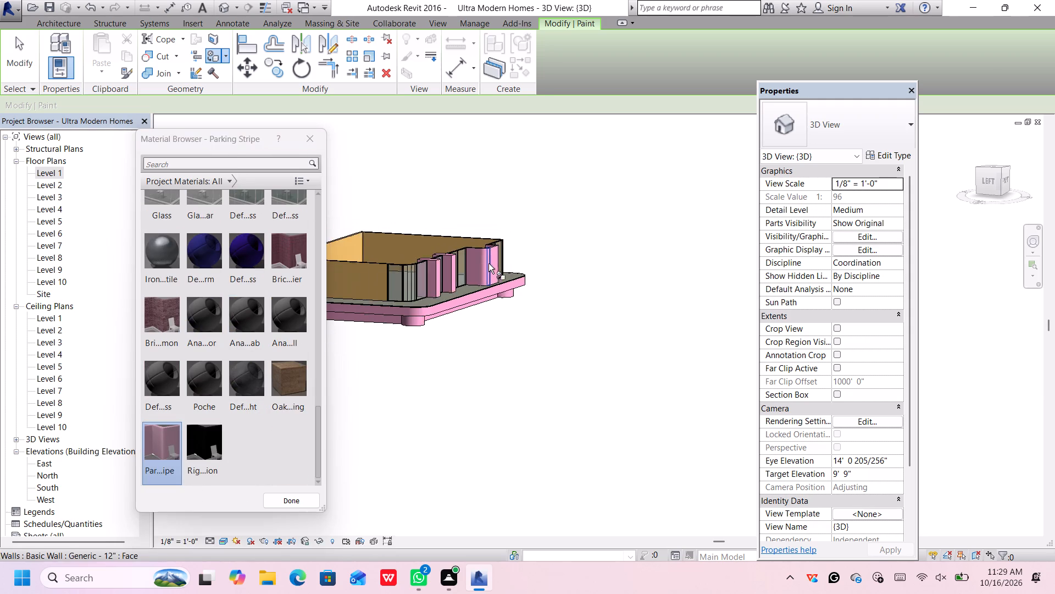
scroll(488, 263, down, 1)
middle_drag(460, 372, 652, 421)
scroll(597, 353, up, 5)
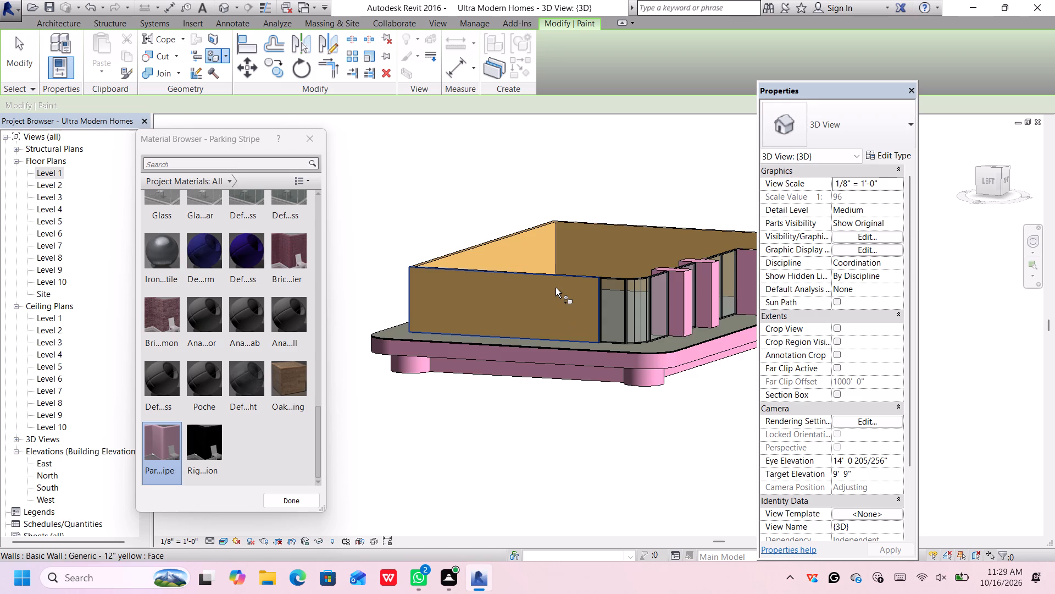
click(556, 288)
scroll(556, 288, down, 7)
middle_drag(660, 366, 435, 367)
scroll(615, 282, up, 4)
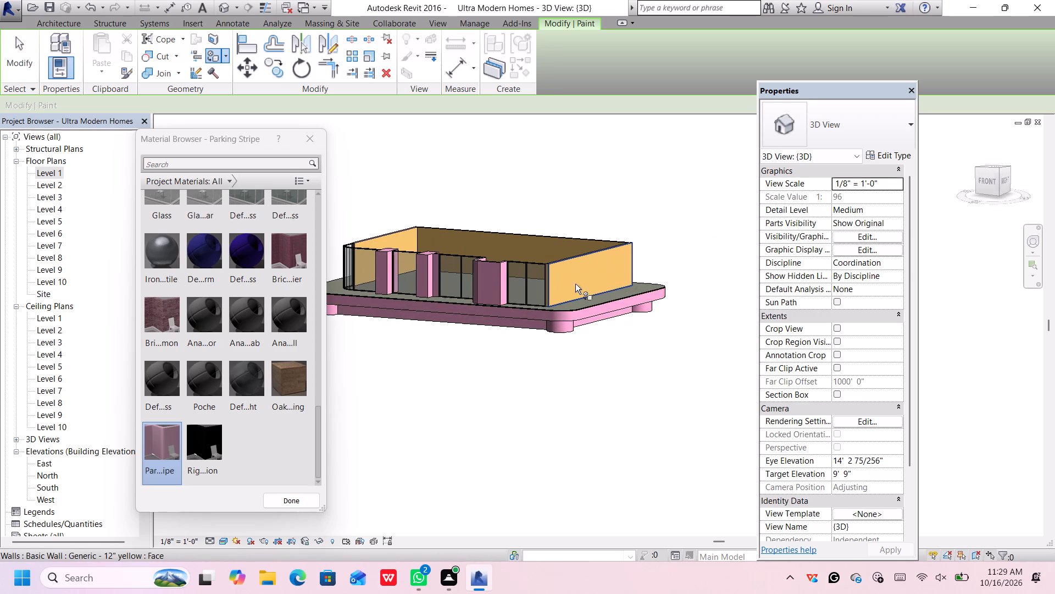
click(572, 272)
Paint the east wall's narrow front end face beside the curtain wall with Parking Stripe.
scroll(586, 269, down, 8)
scroll(581, 306, up, 5)
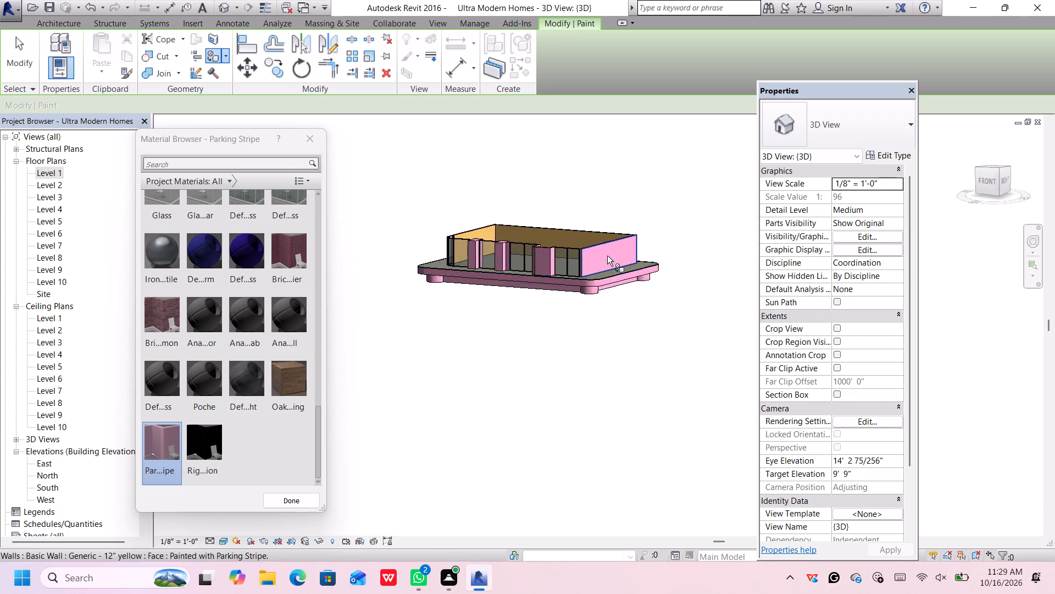
scroll(607, 256, up, 7)
scroll(547, 279, up, 4)
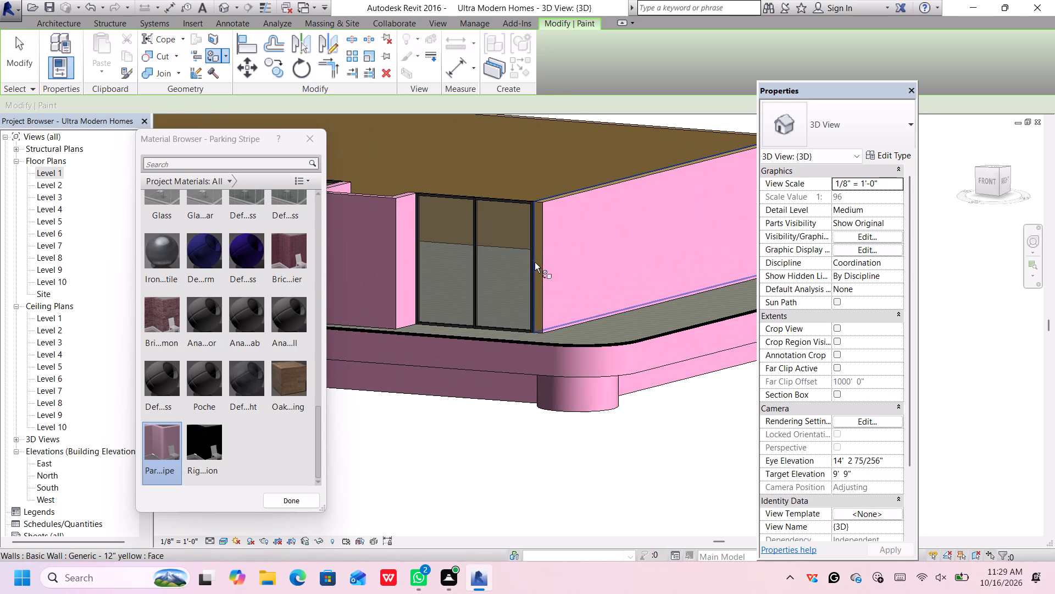
scroll(528, 181, up, 10)
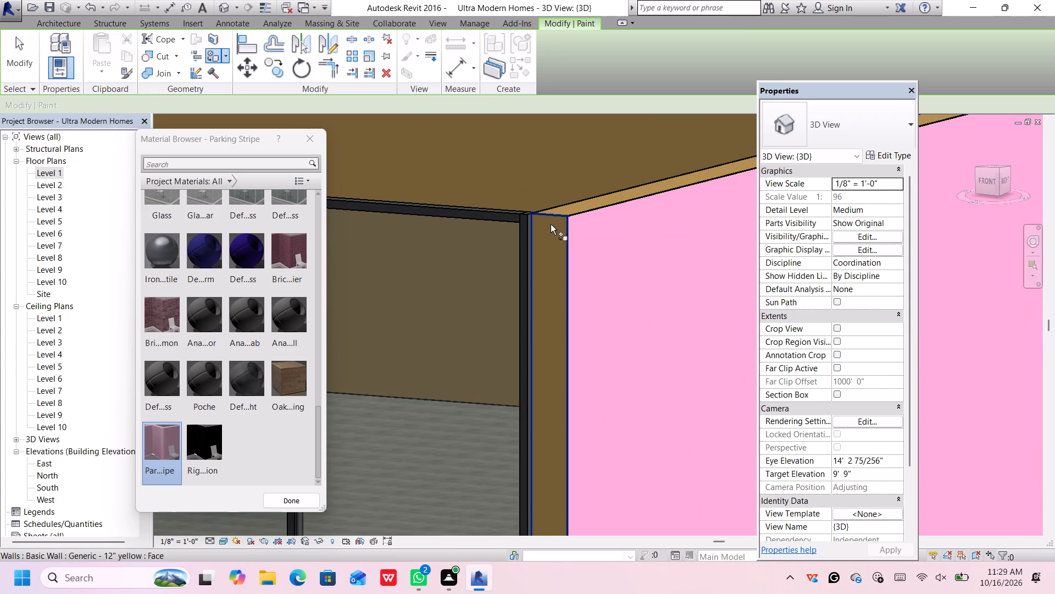
click(551, 224)
Paint the outer face of the north wall with Parking Stripe.
scroll(552, 223, down, 18)
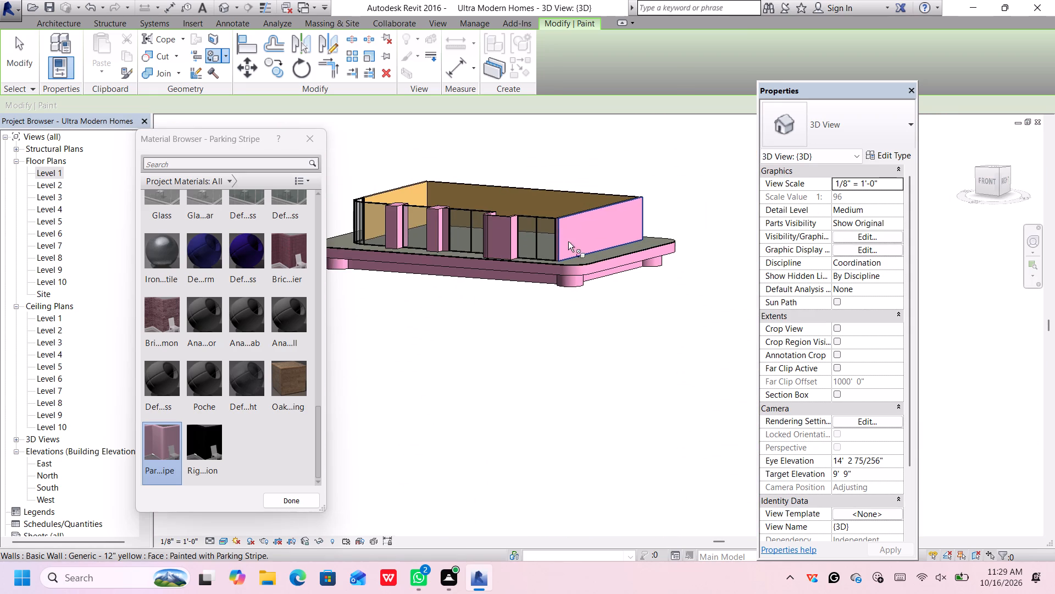
middle_drag(617, 318, 345, 304)
shift+middle_drag(343, 303, 335, 294)
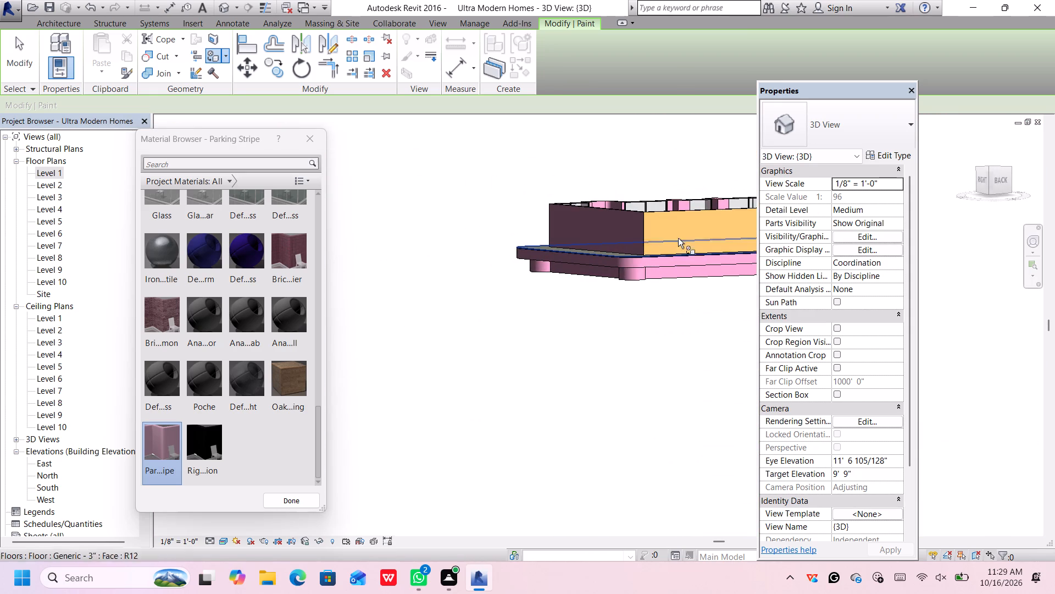
click(689, 223)
Paint the top face of the west wall with Parking Stripe.
scroll(648, 226, down, 6)
middle_drag(677, 274, 675, 274)
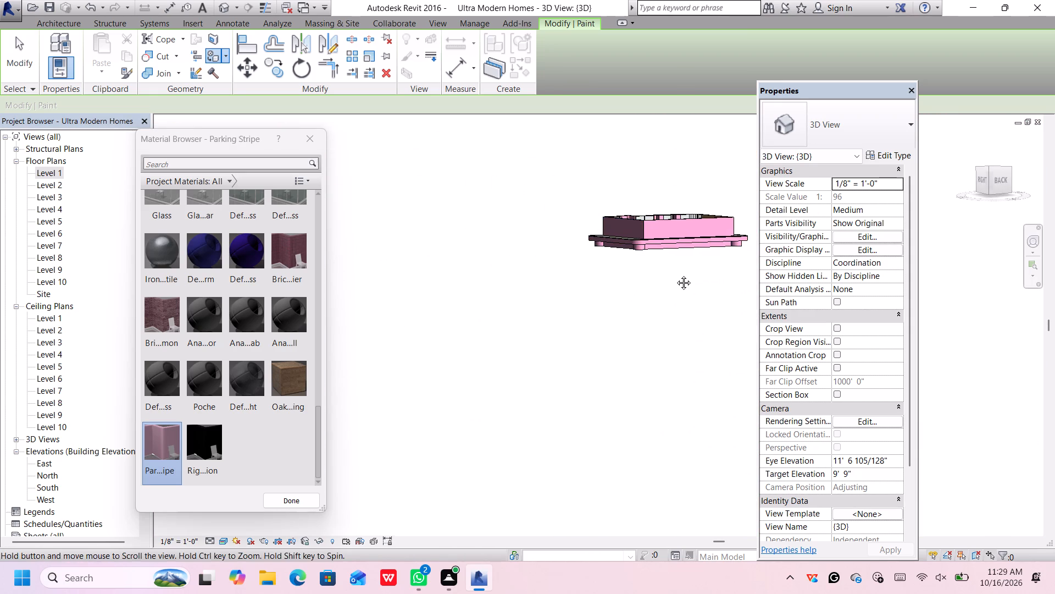
middle_drag(675, 274, 571, 347)
shift+middle_drag(554, 336, 530, 481)
scroll(616, 283, up, 3)
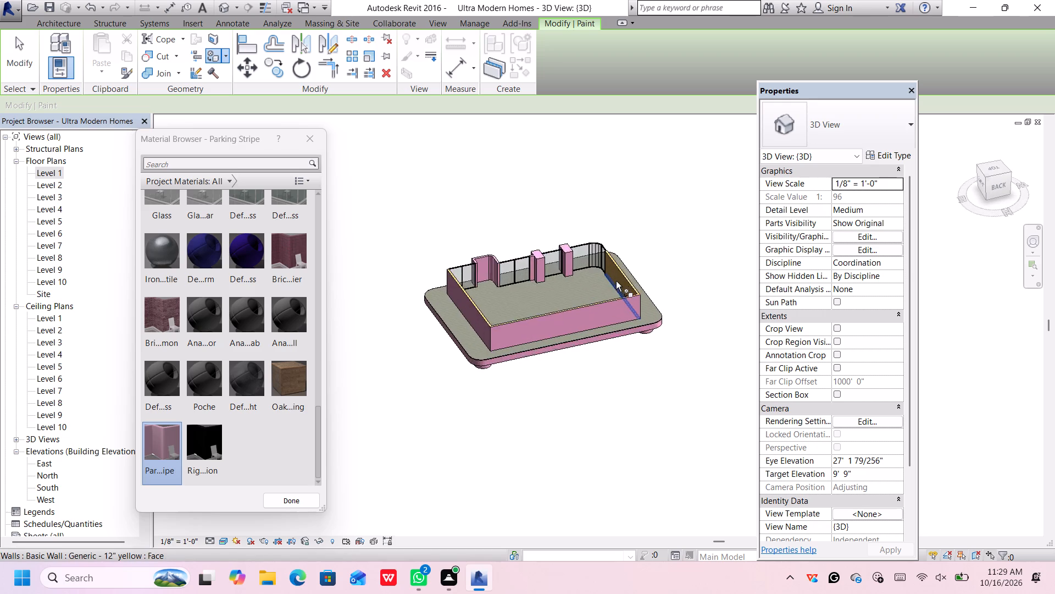
scroll(616, 281, up, 8)
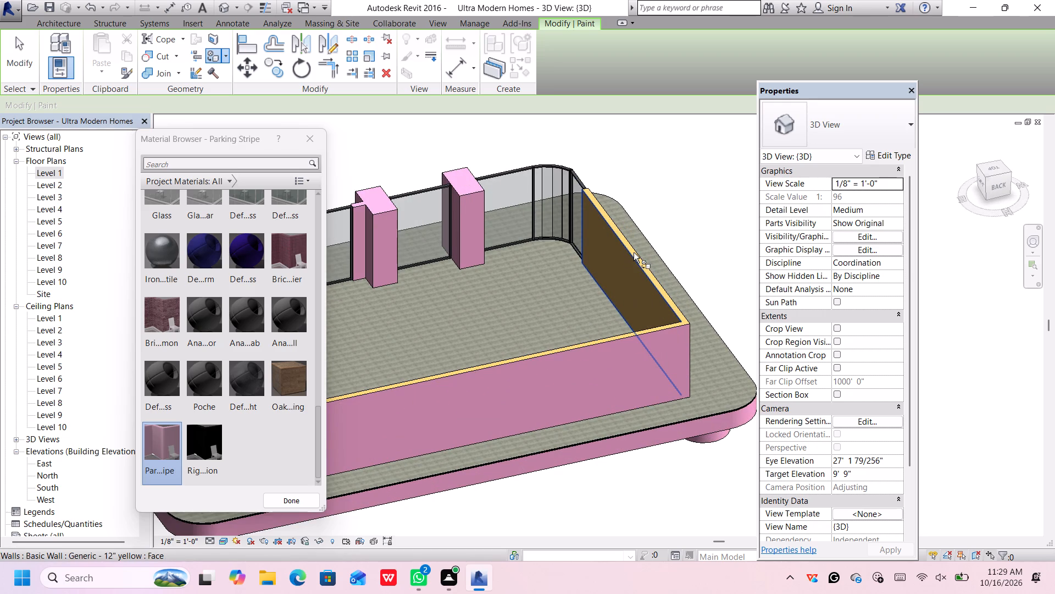
scroll(626, 267, up, 4)
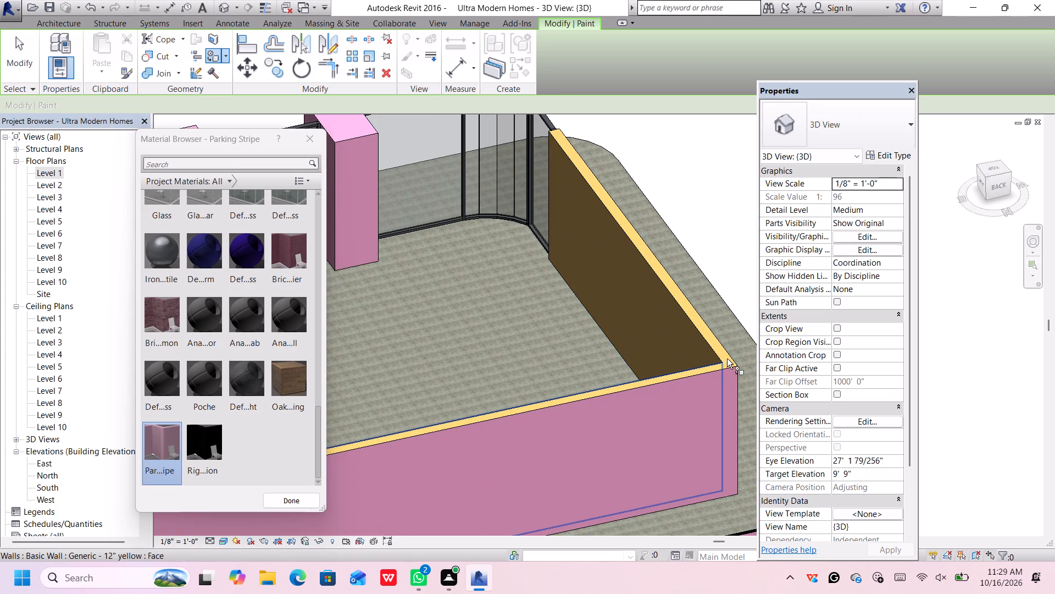
scroll(725, 349, up, 2)
middle_drag(611, 179, 621, 235)
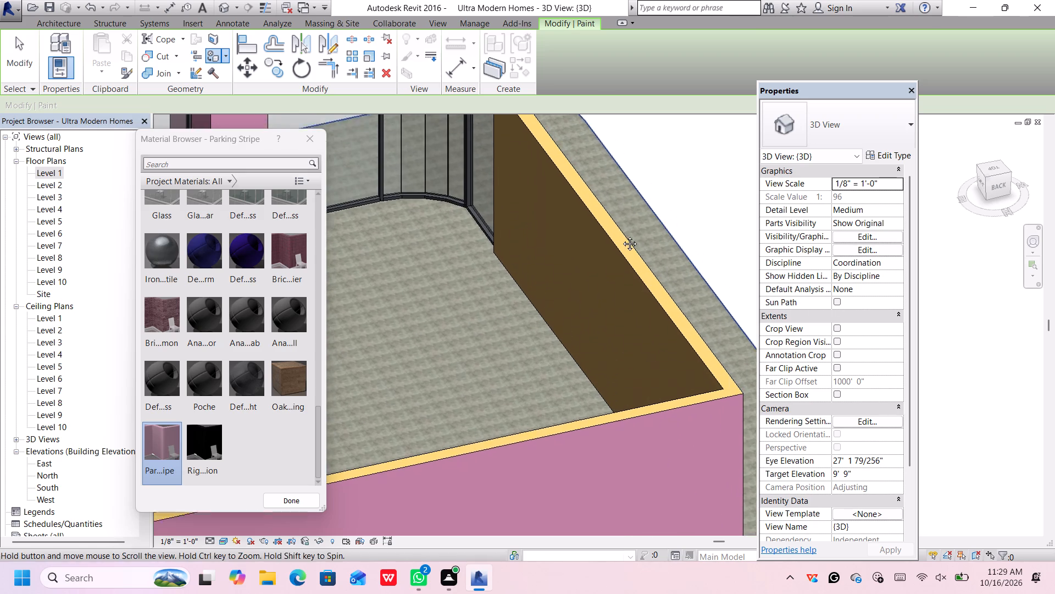
middle_drag(621, 235, 660, 427)
scroll(552, 290, up, 7)
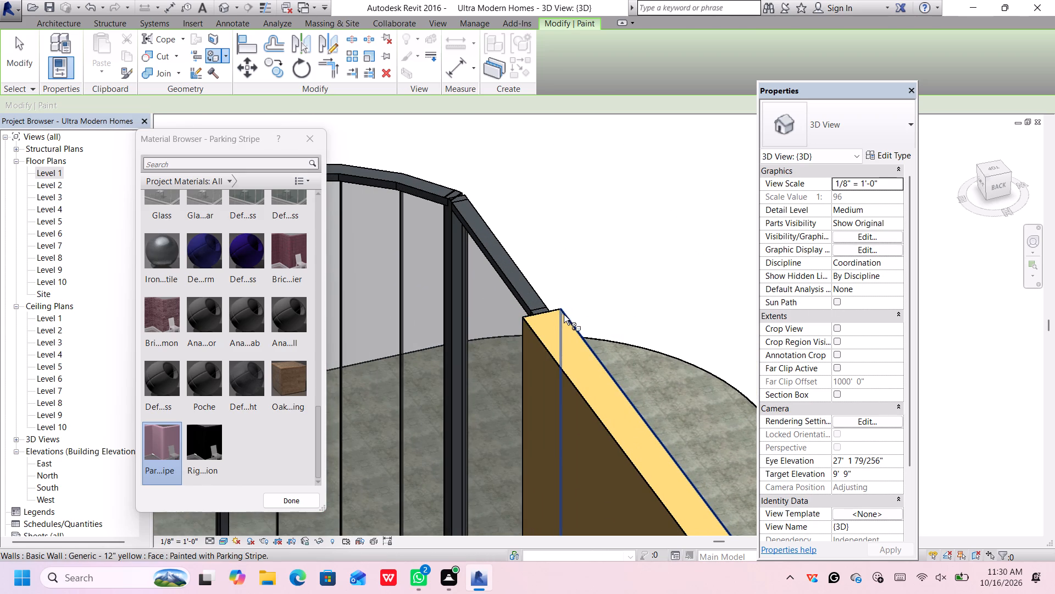
click(558, 352)
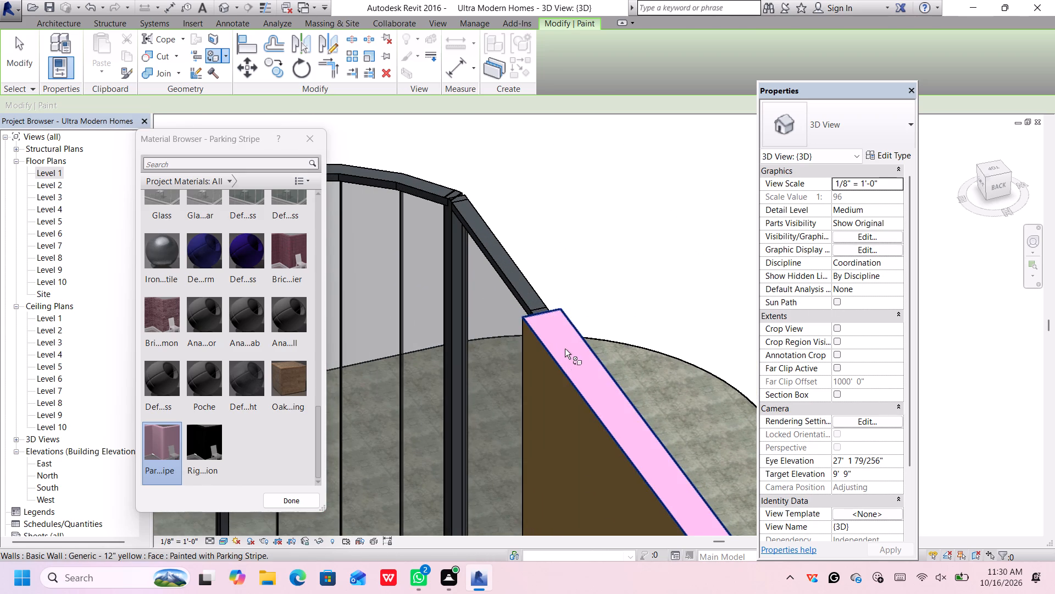
scroll(567, 349, down, 15)
middle_drag(557, 488, 633, 412)
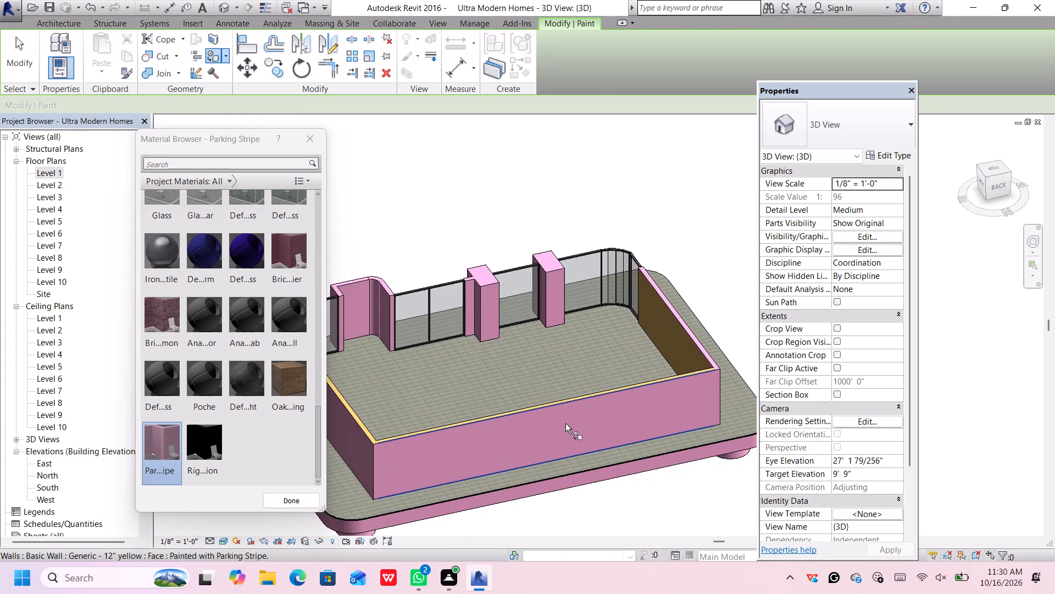
Paint the top faces of the east and north walls with Parking Stripe.
scroll(389, 457, up, 12)
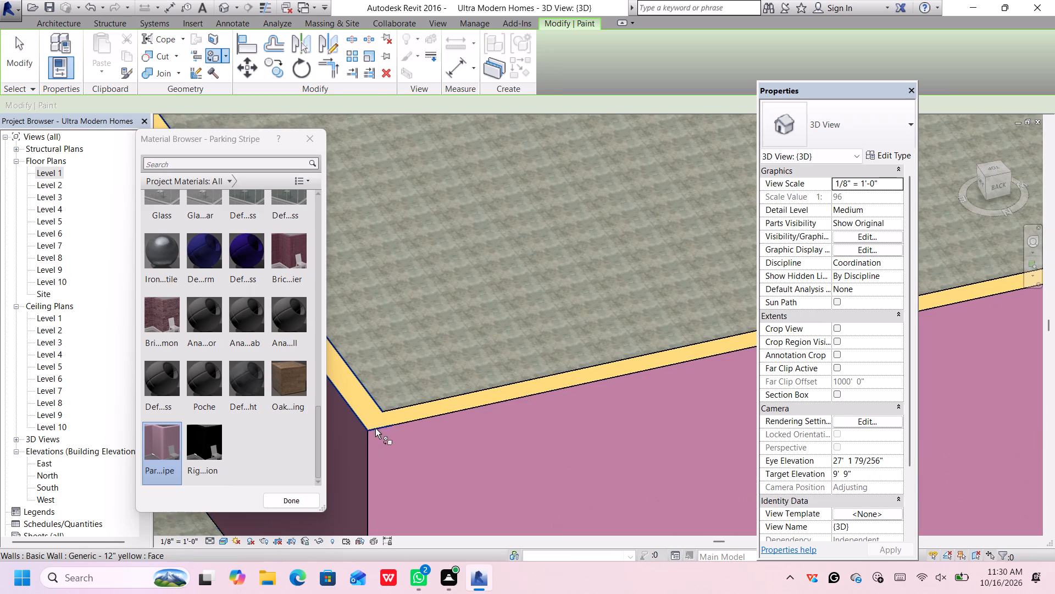
scroll(377, 417, up, 3)
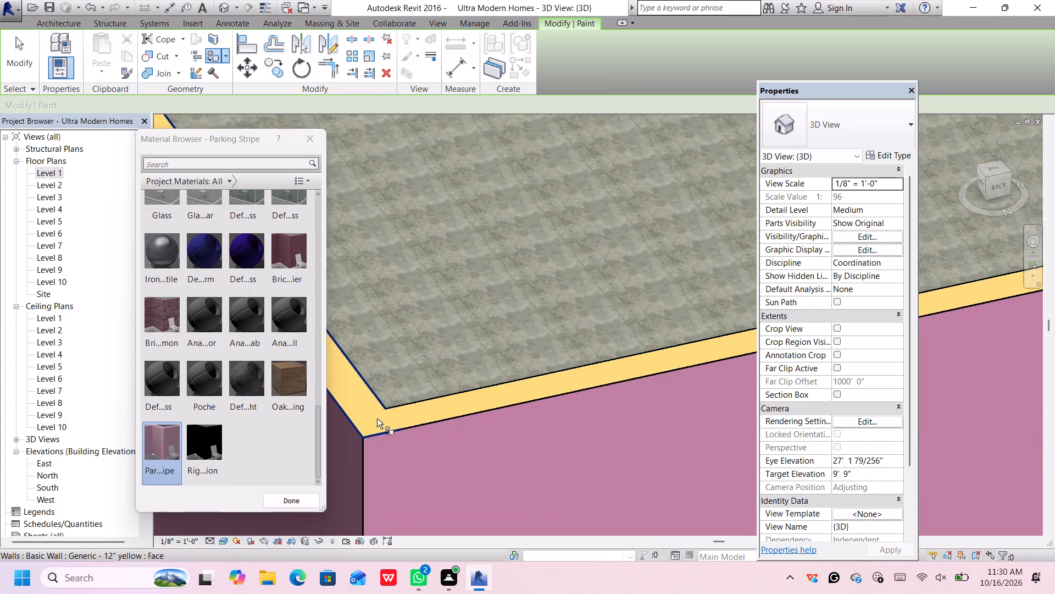
scroll(377, 419, up, 3)
click(384, 430)
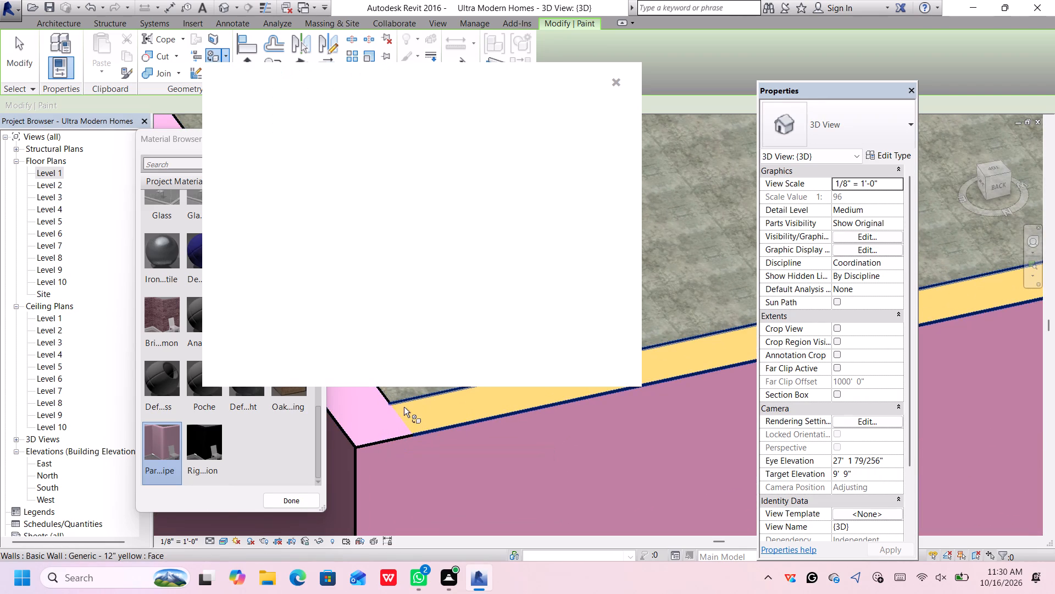
click(406, 423)
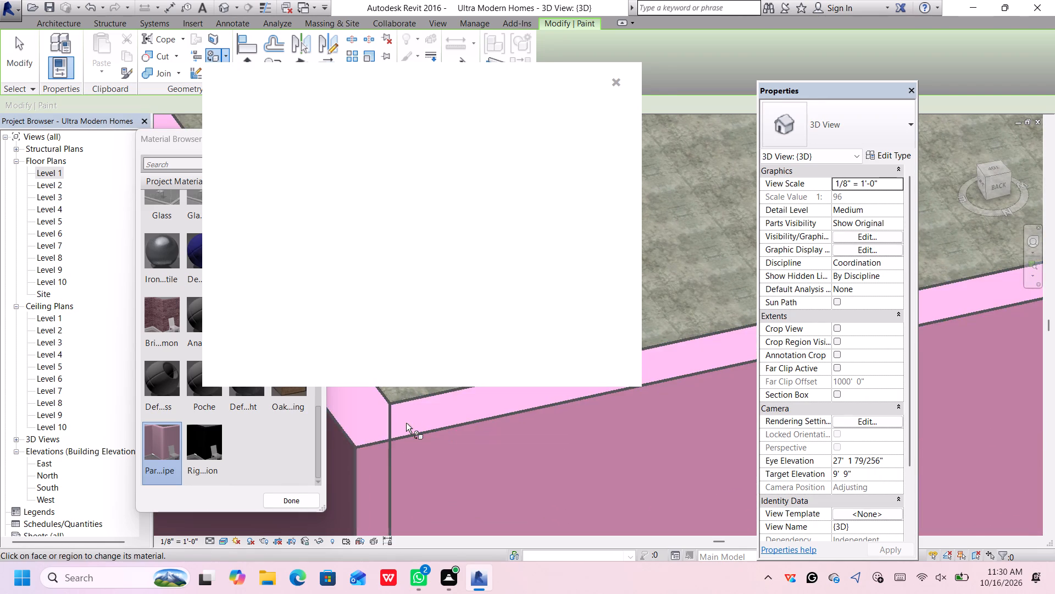
scroll(406, 423, down, 15)
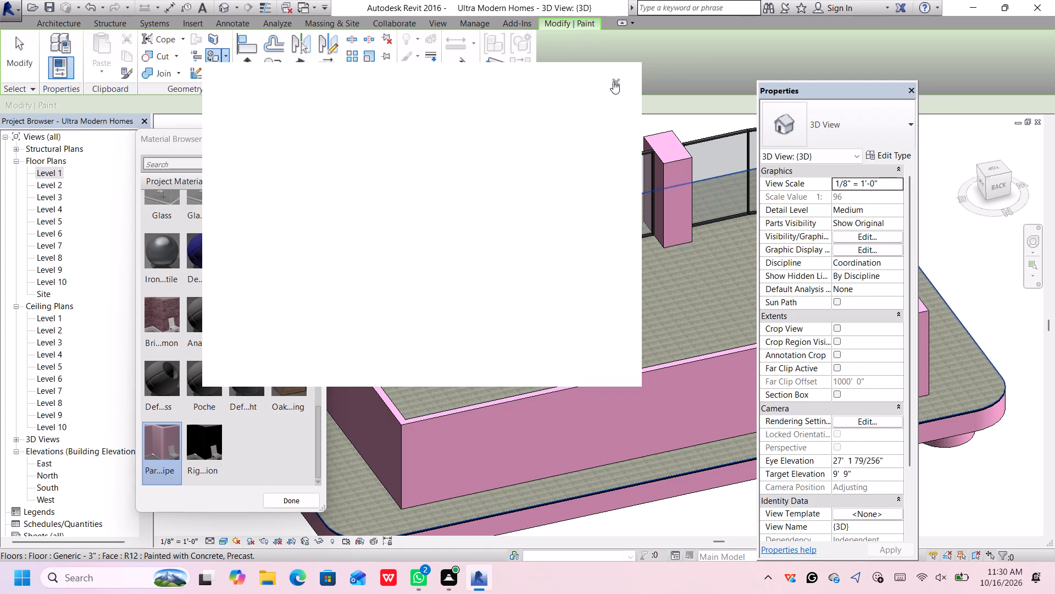
click(613, 81)
Examine the painted shell walls and curtain wall front from the rear, side and front, and finish painting.
scroll(570, 199, down, 6)
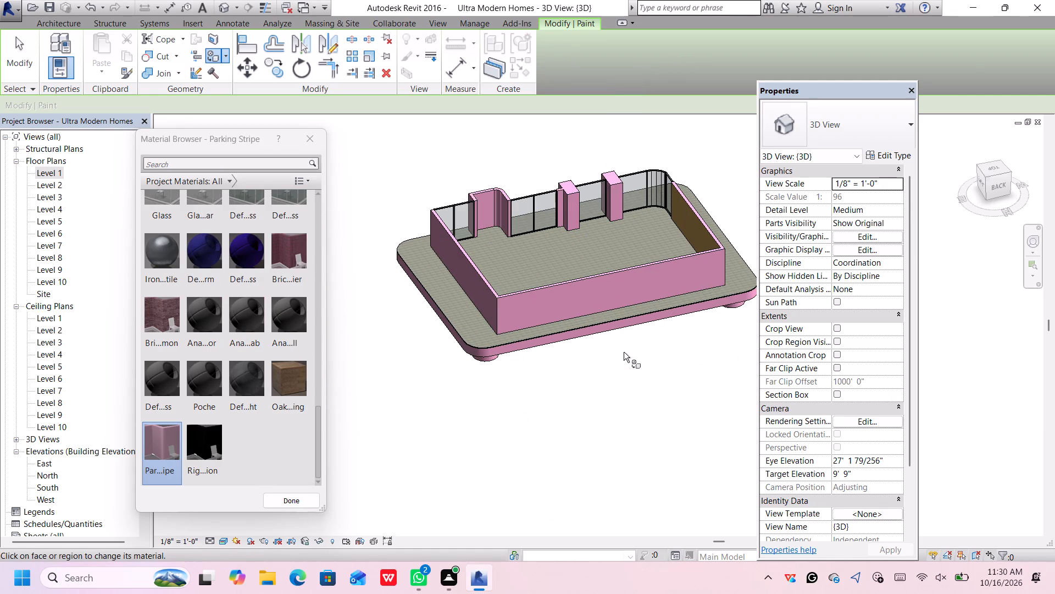
middle_drag(624, 351, 614, 351)
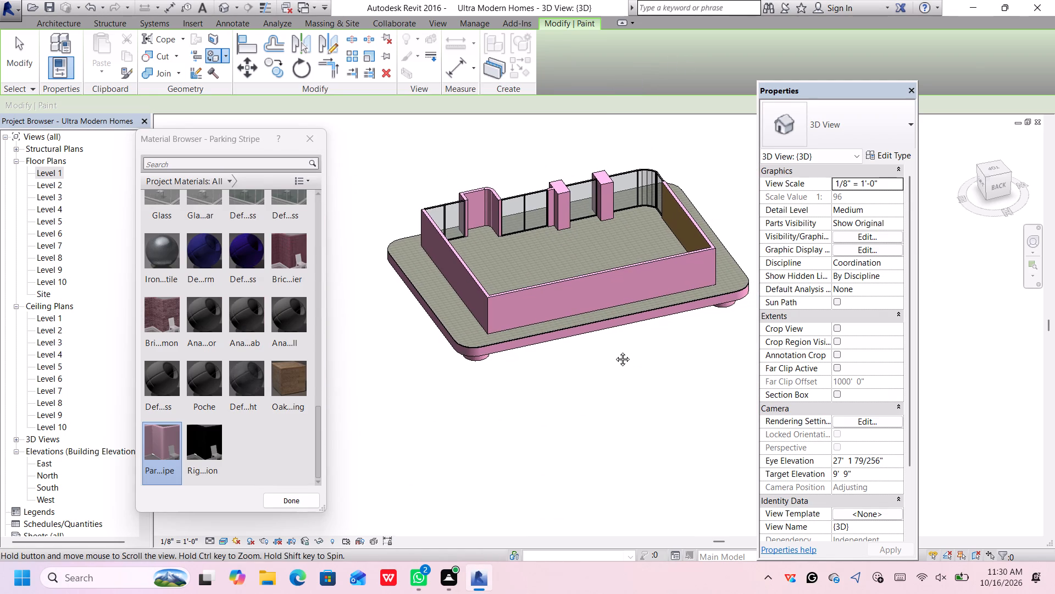
middle_drag(614, 351, 336, 232)
shift+middle_click(336, 232)
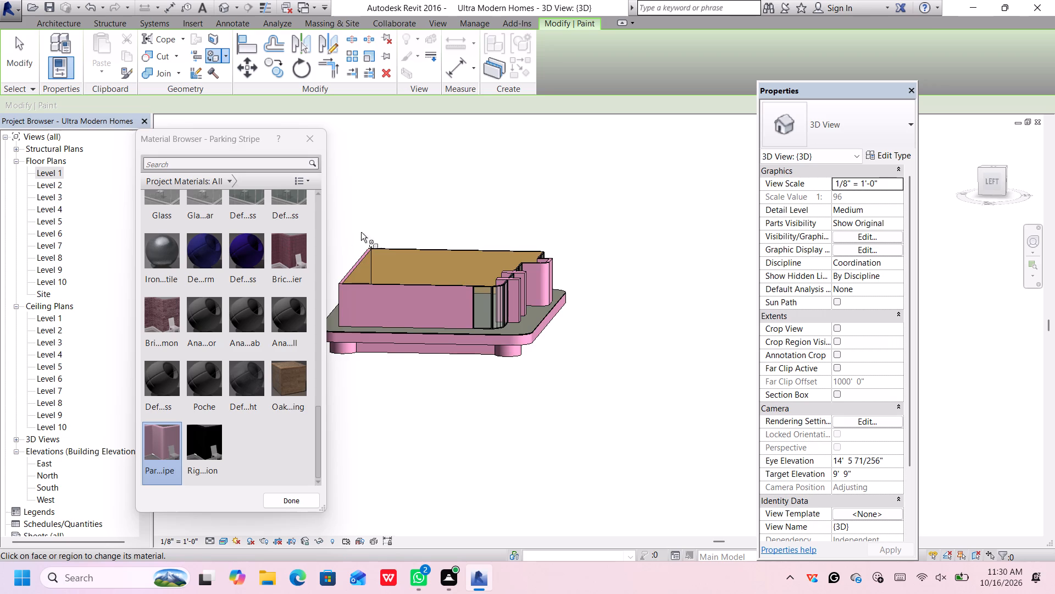
scroll(526, 231, down, 6)
middle_drag(597, 227, 595, 276)
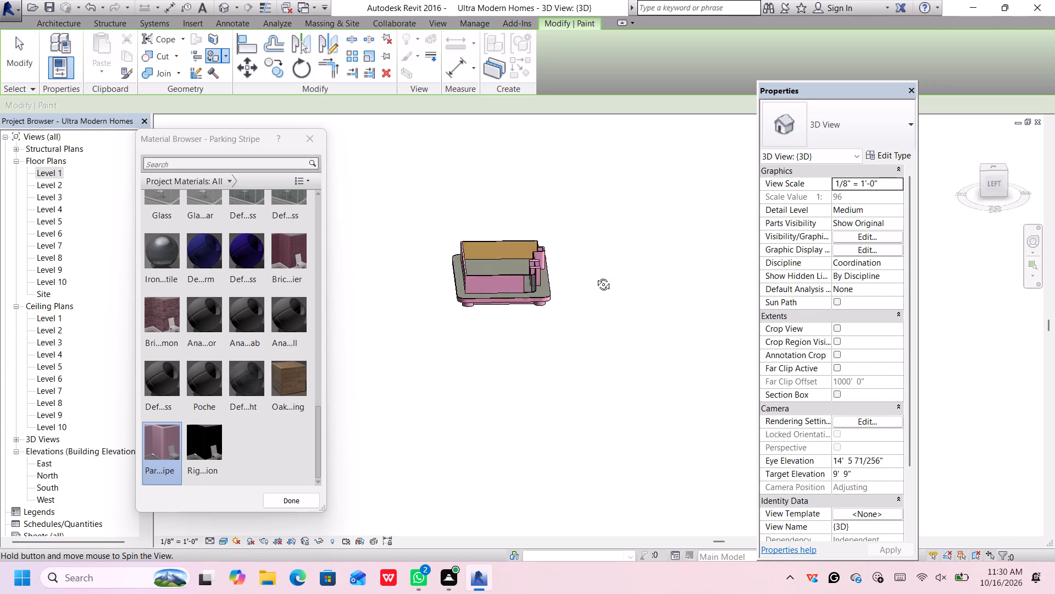
middle_drag(595, 276, 437, 230)
scroll(468, 208, up, 4)
middle_drag(478, 218, 591, 246)
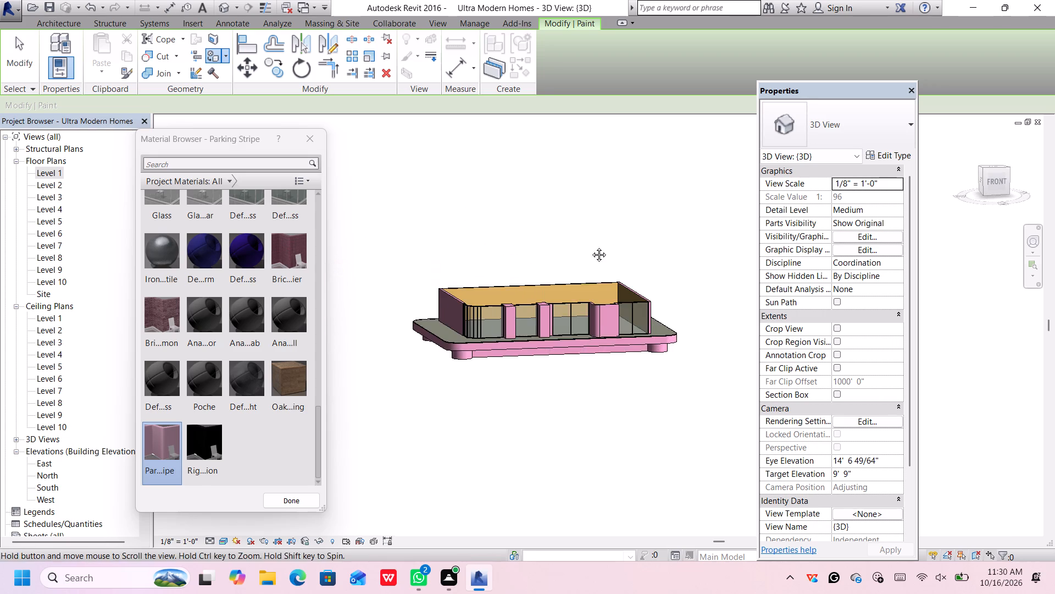
middle_drag(591, 246, 591, 247)
middle_click(591, 247)
scroll(582, 279, up, 7)
scroll(584, 282, down, 5)
middle_drag(594, 410, 580, 378)
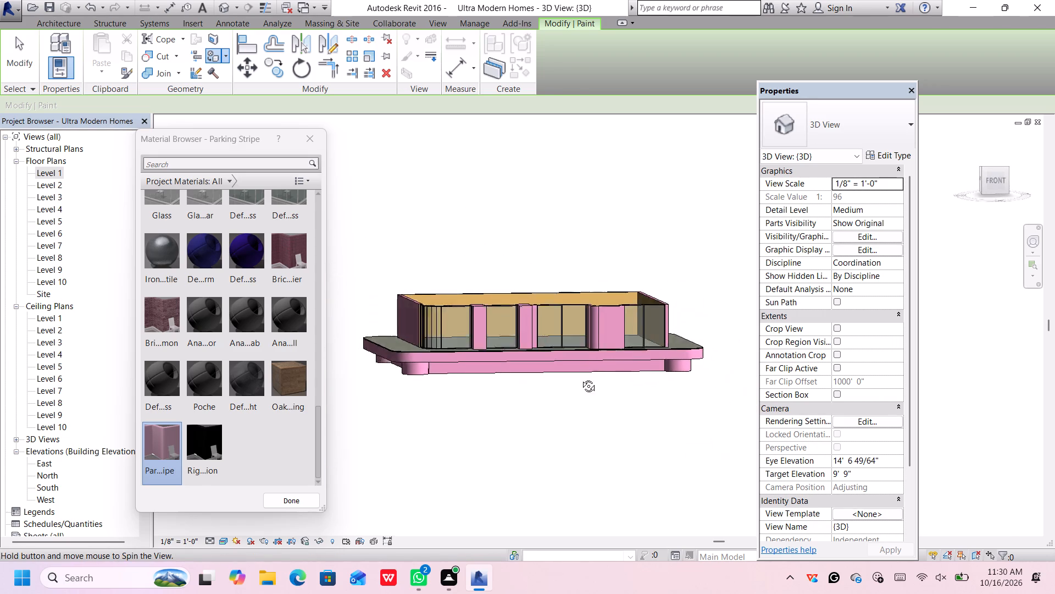
middle_drag(580, 378, 549, 391)
scroll(528, 367, up, 2)
scroll(508, 427, down, 3)
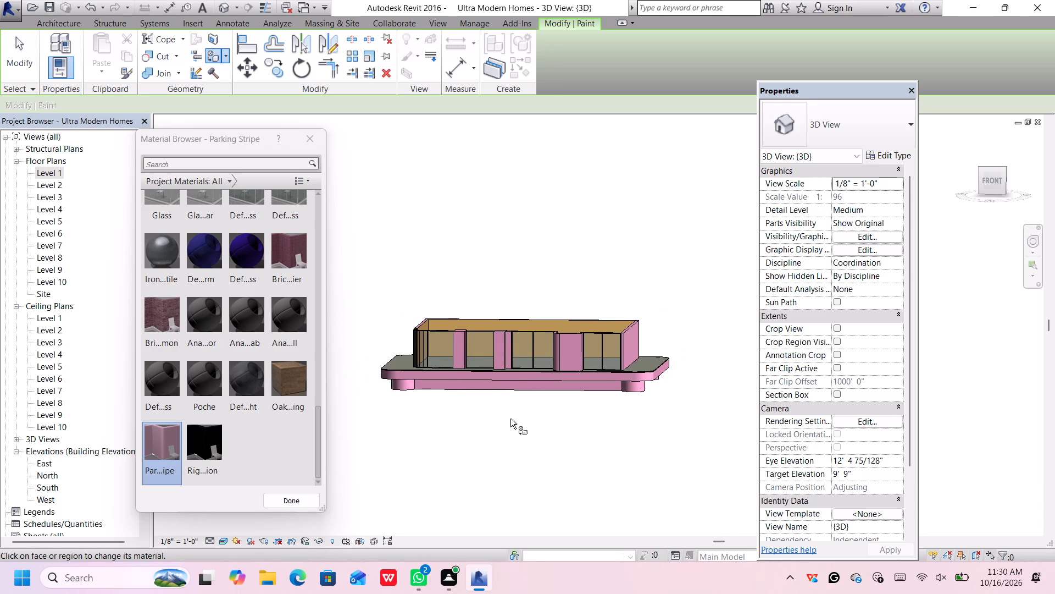
scroll(512, 416, up, 1)
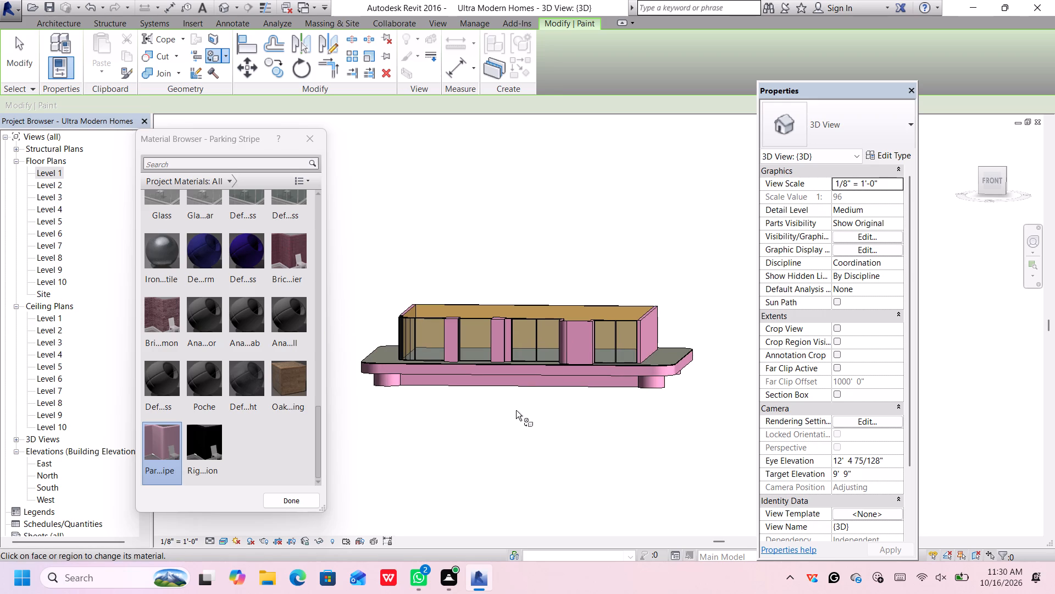
scroll(534, 383, down, 2)
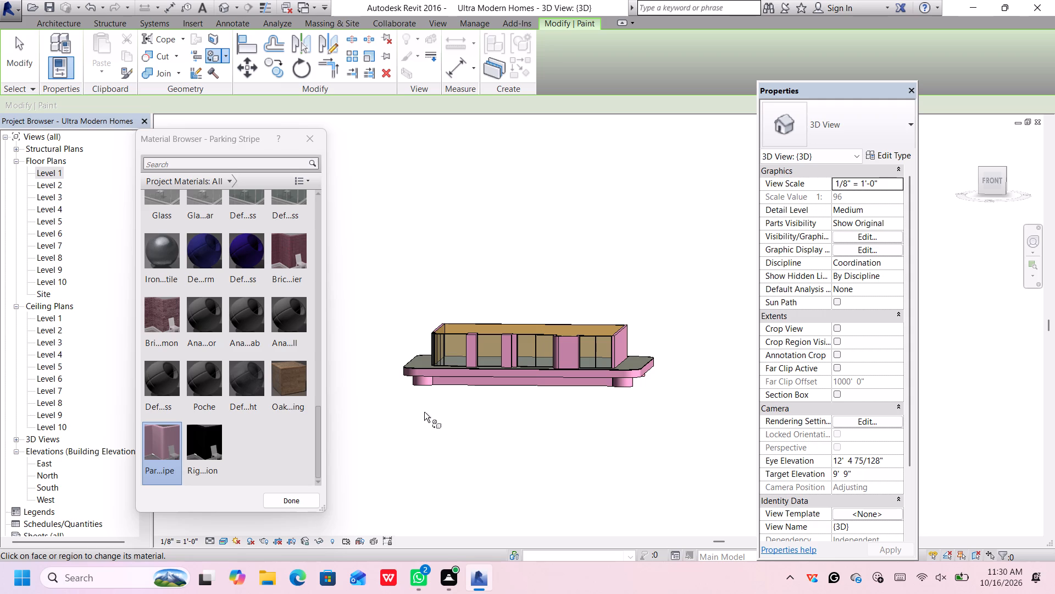
middle_drag(494, 413, 489, 447)
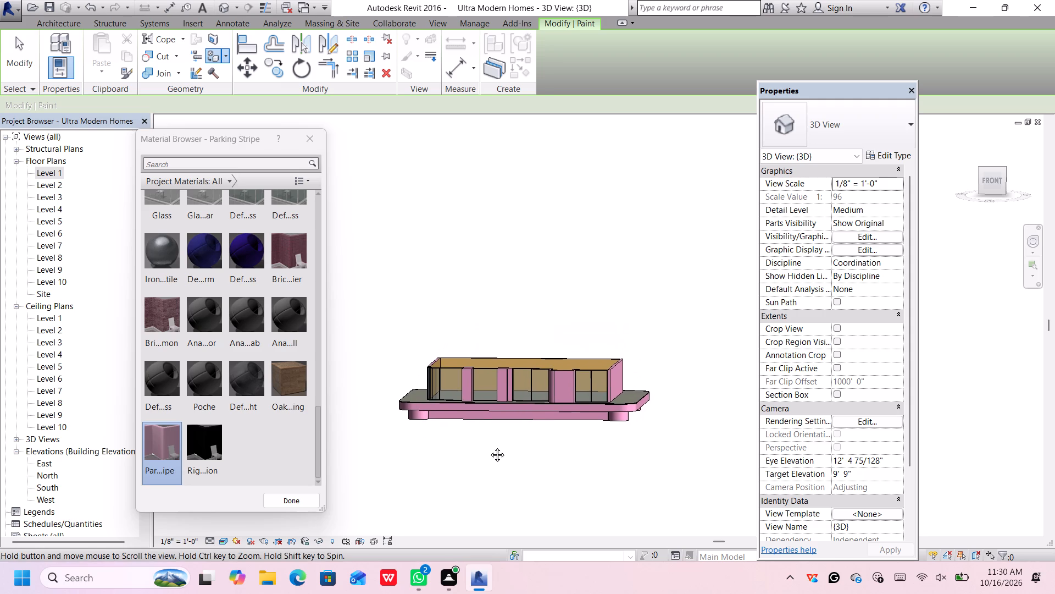
middle_drag(489, 447, 518, 506)
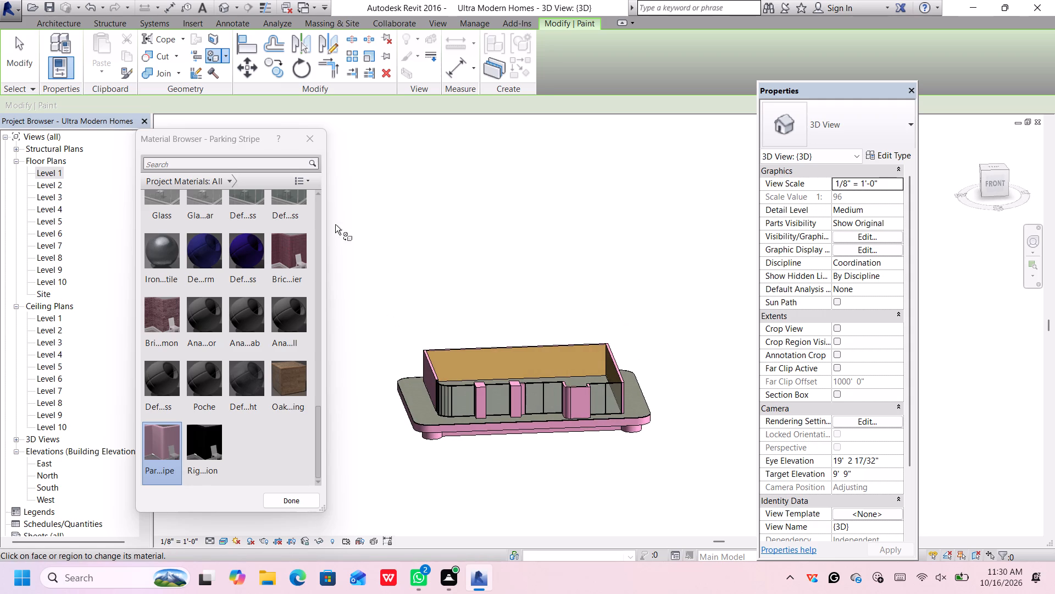
click(311, 144)
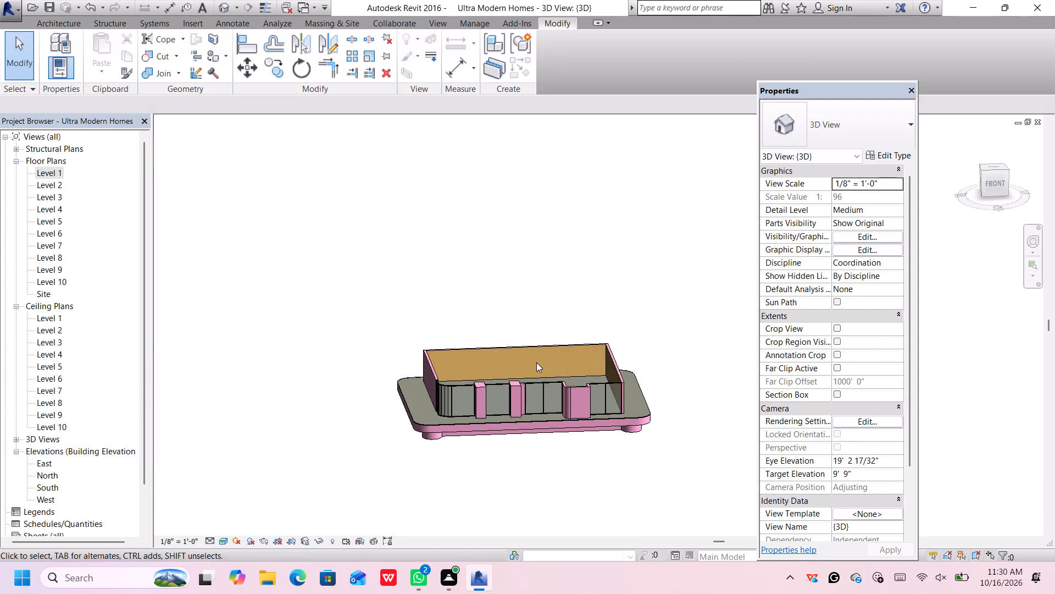
Start loading a component family and open the Seating folder inside Furniture in the US Imperial library.
scroll(538, 365, up, 4)
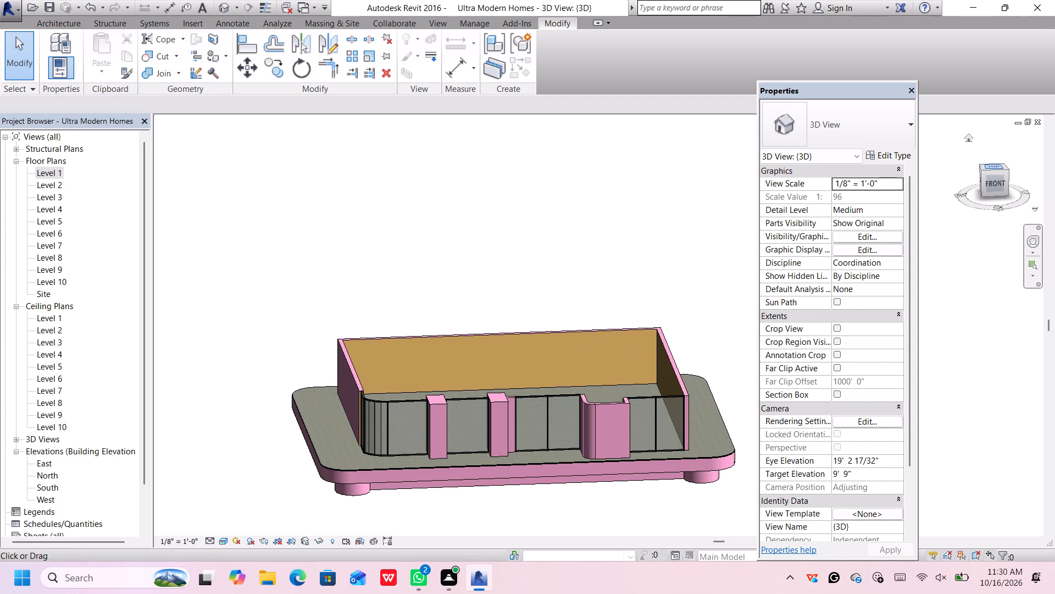
click(993, 167)
middle_drag(612, 329, 609, 328)
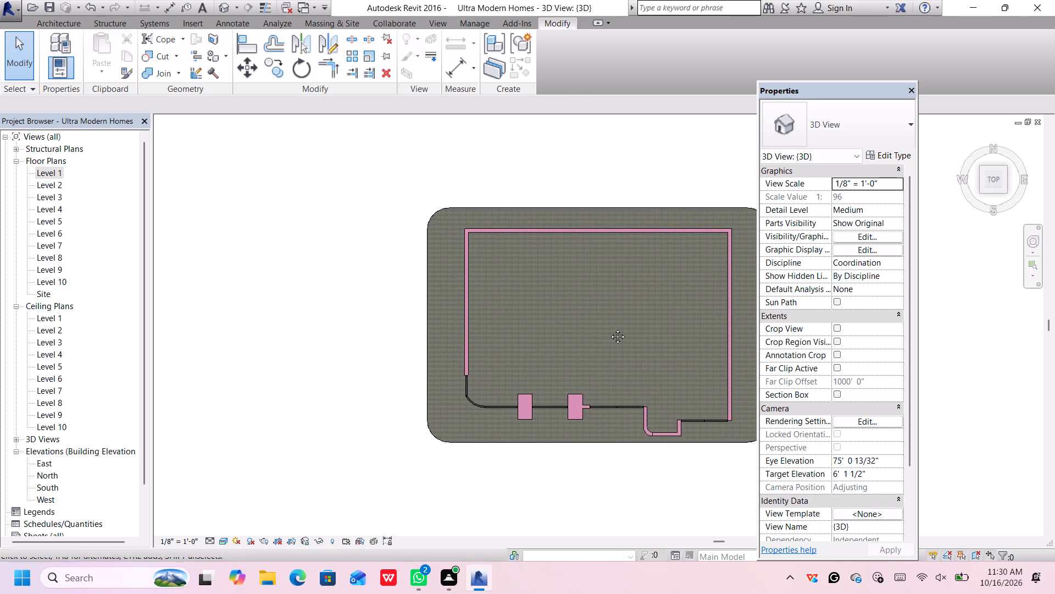
middle_drag(609, 328, 516, 300)
scroll(521, 294, up, 1)
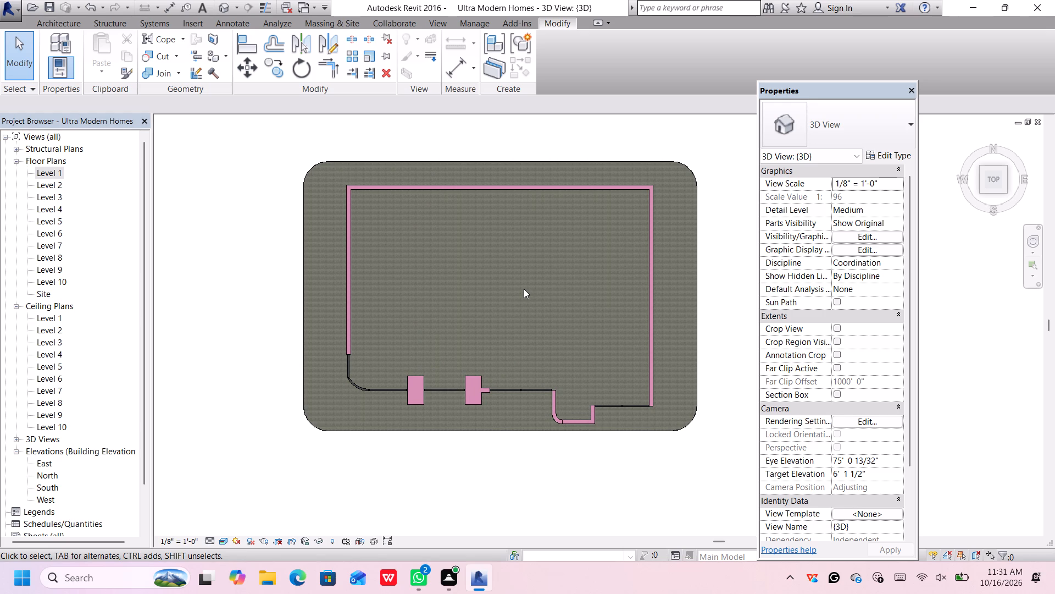
click(67, 26)
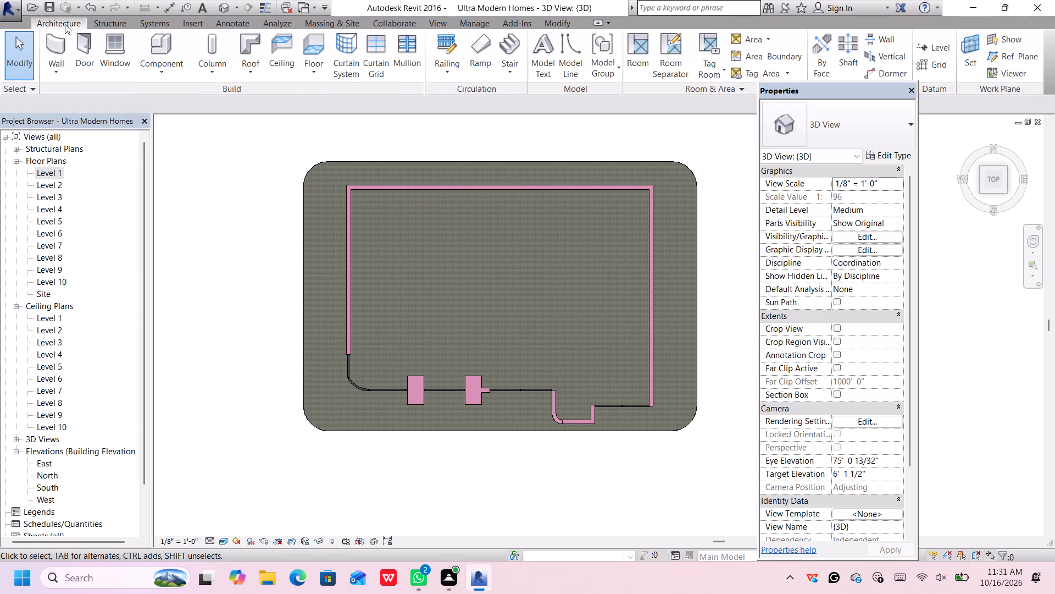
click(169, 43)
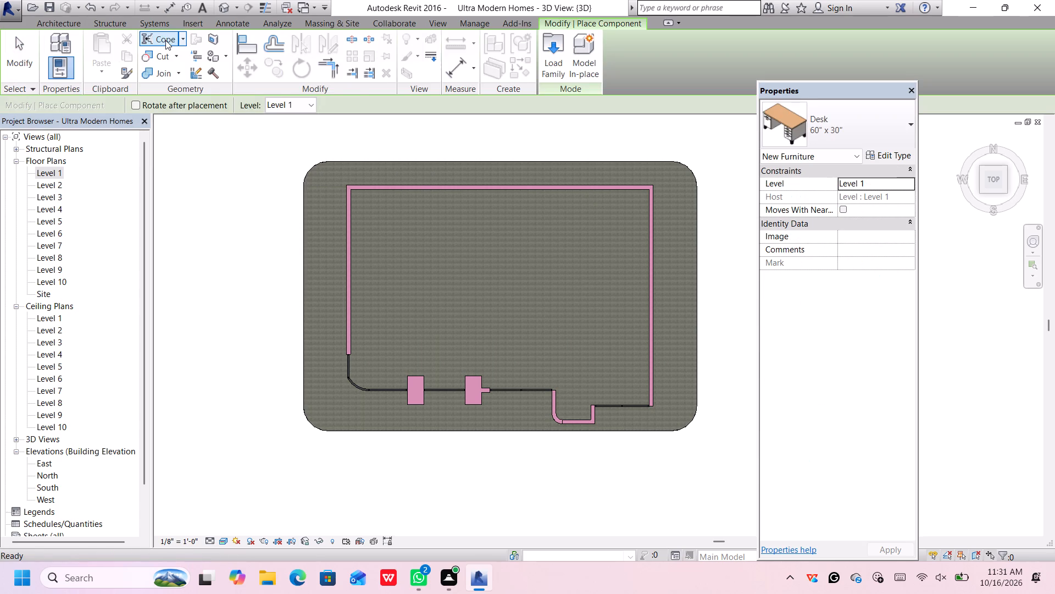
click(548, 44)
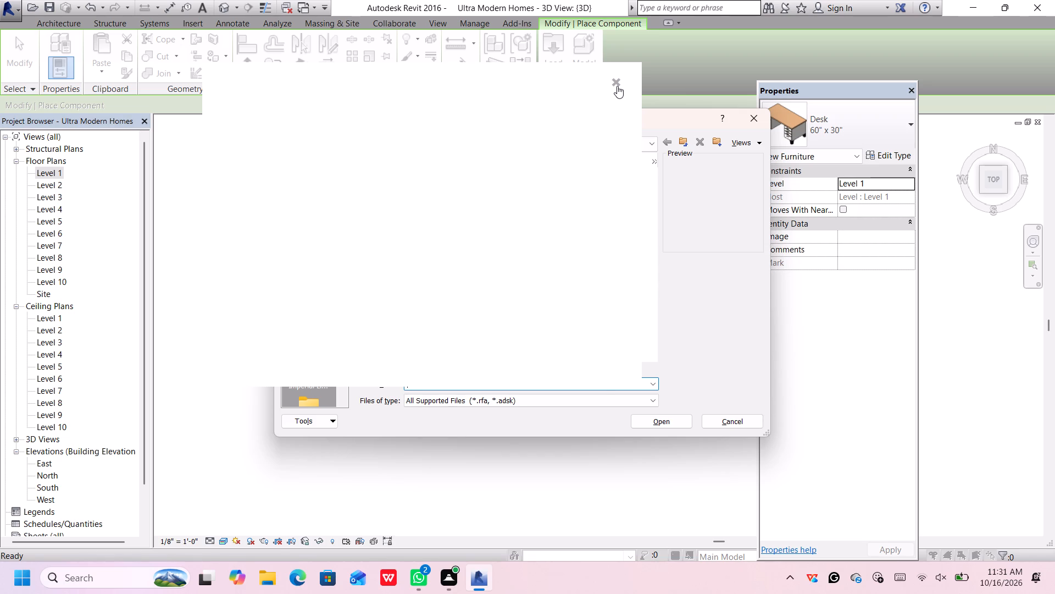
click(617, 84)
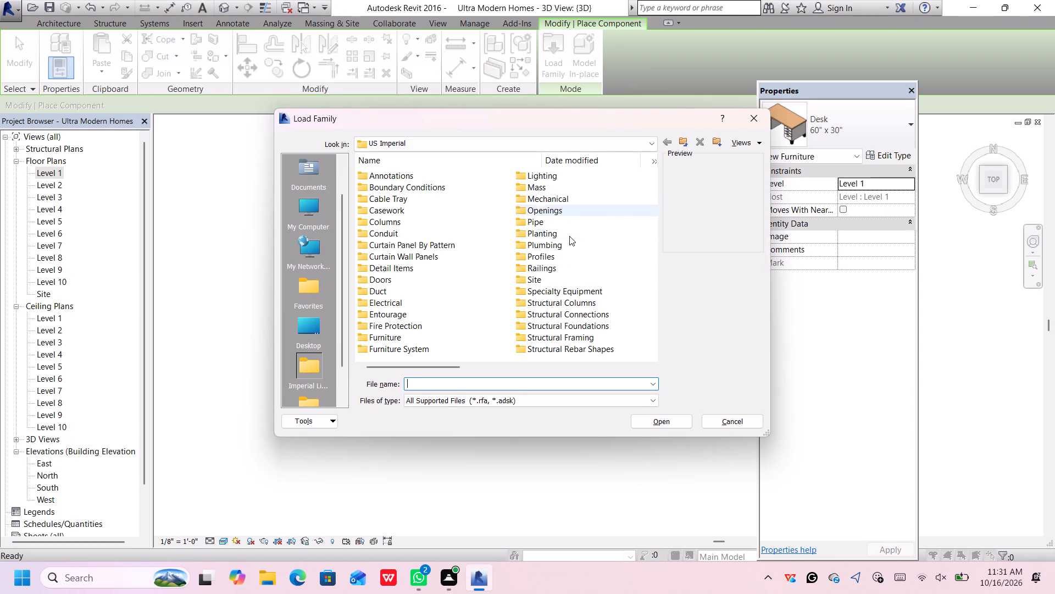
double_click(436, 339)
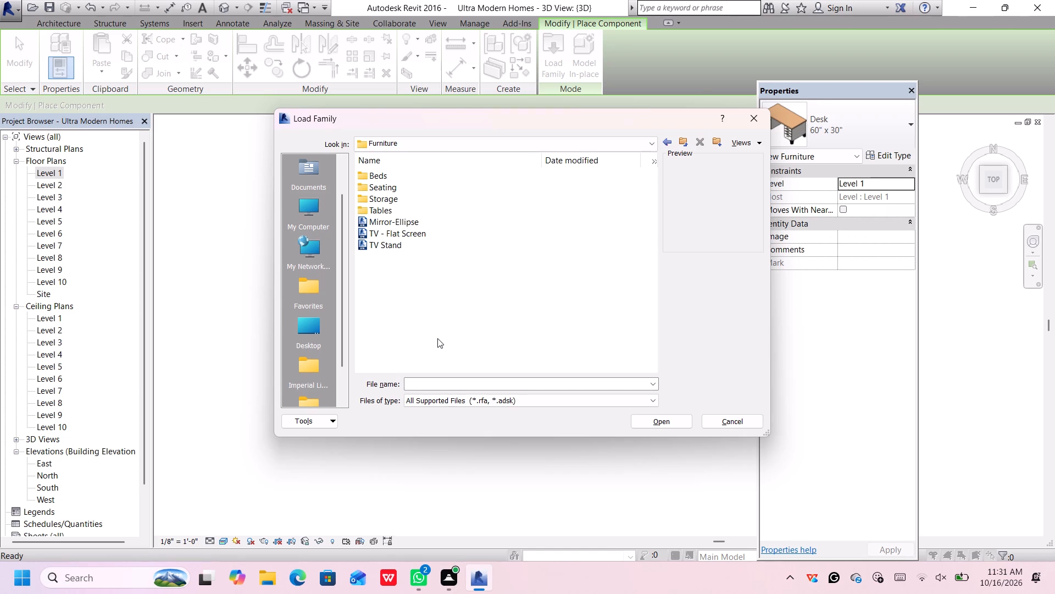
double_click(423, 184)
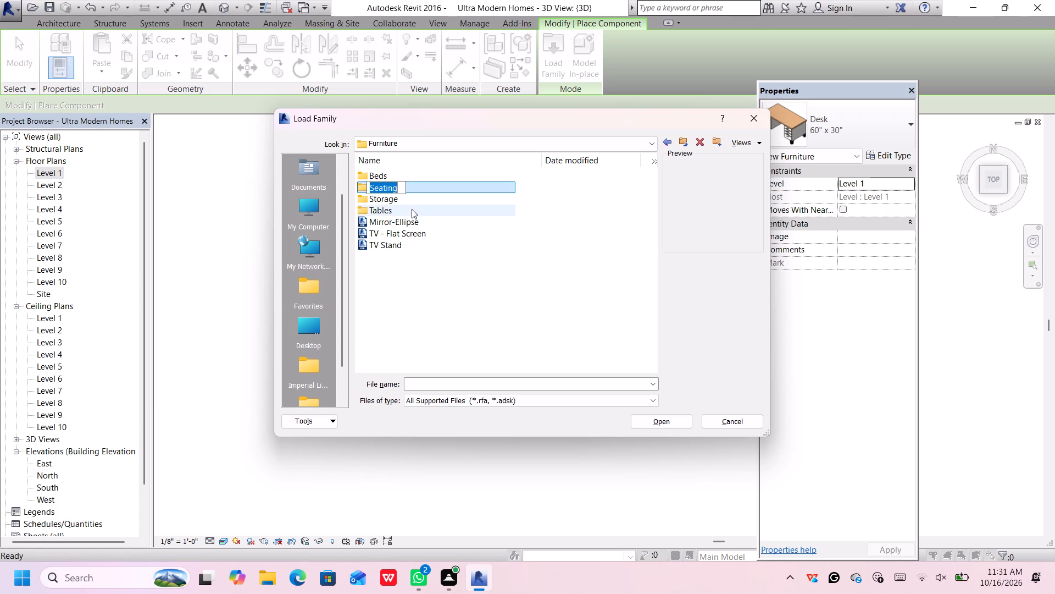
right_click(411, 204)
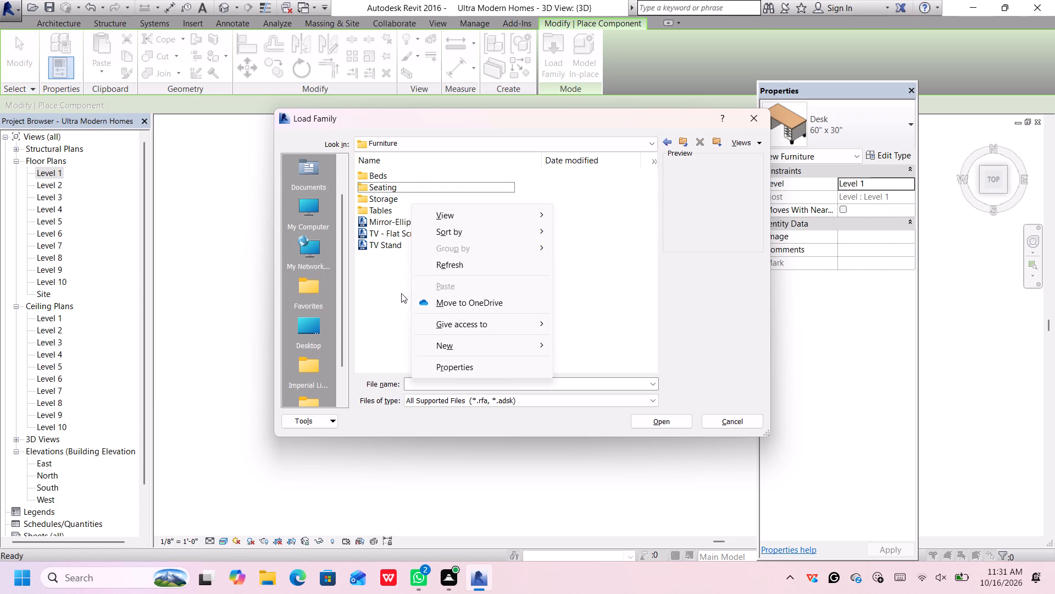
click(385, 295)
double_click(430, 190)
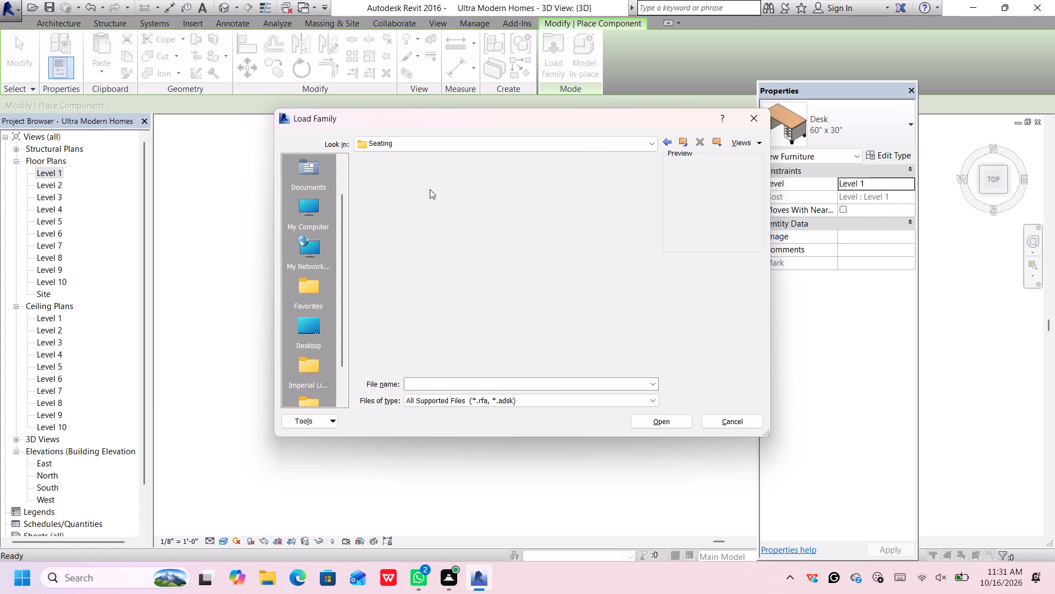
Examine the previews of the bench, chair and sofa families in the Seating folder.
click(427, 176)
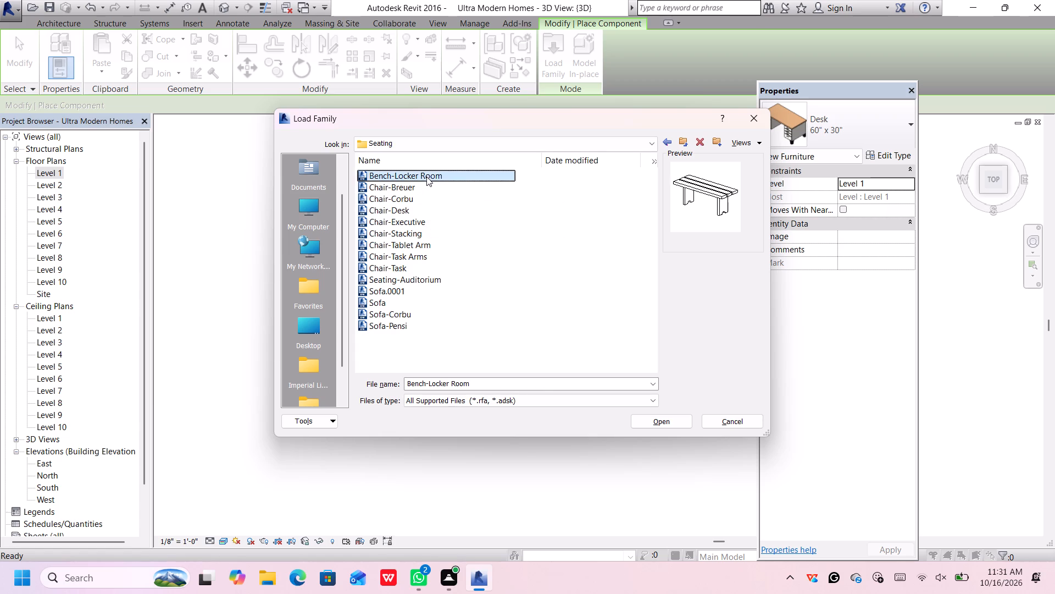
click(424, 189)
click(423, 200)
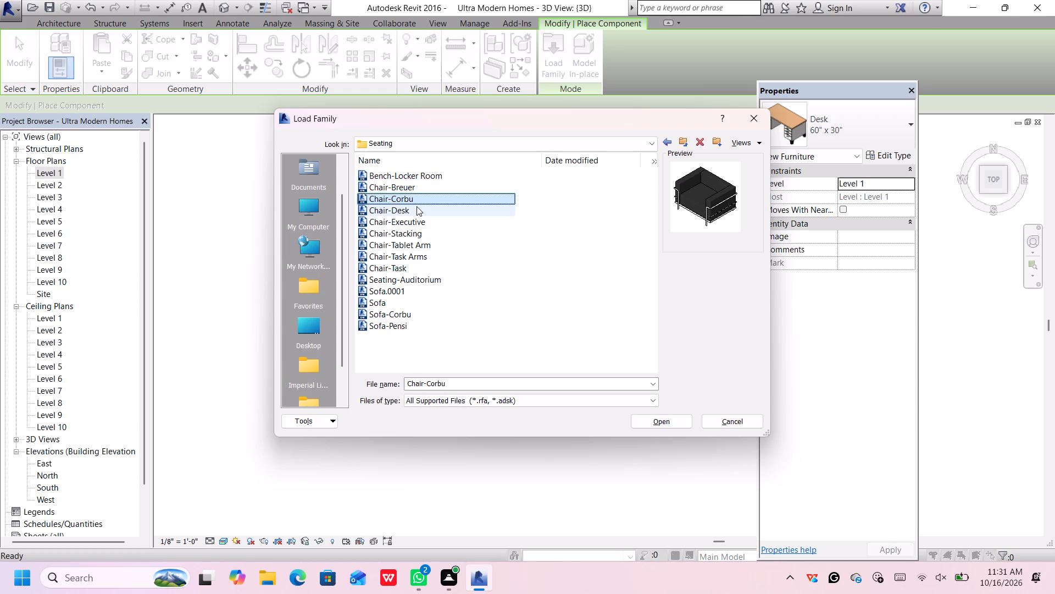
click(417, 211)
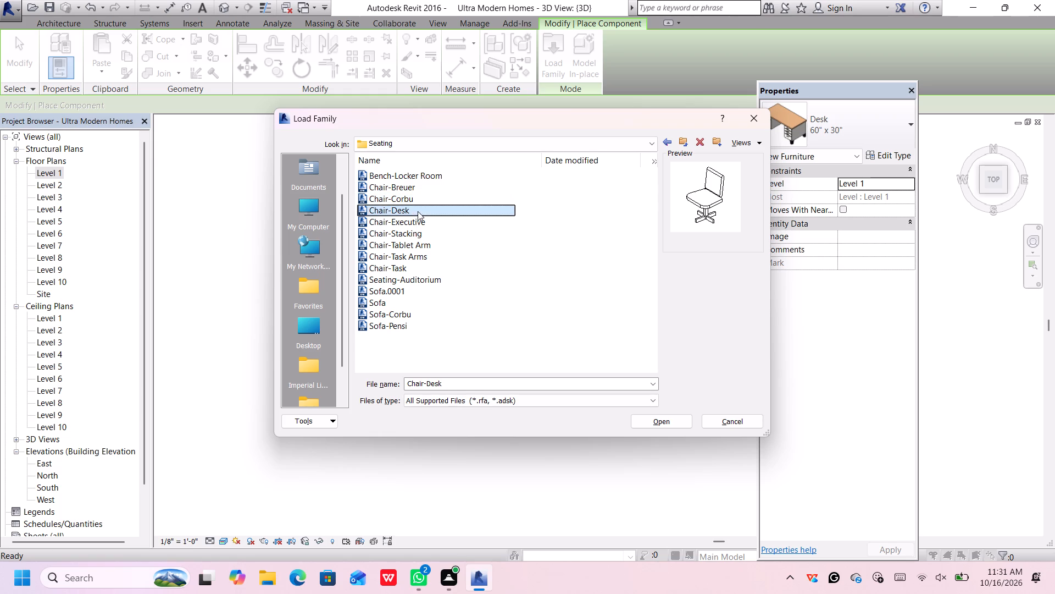
click(416, 223)
click(419, 235)
click(419, 248)
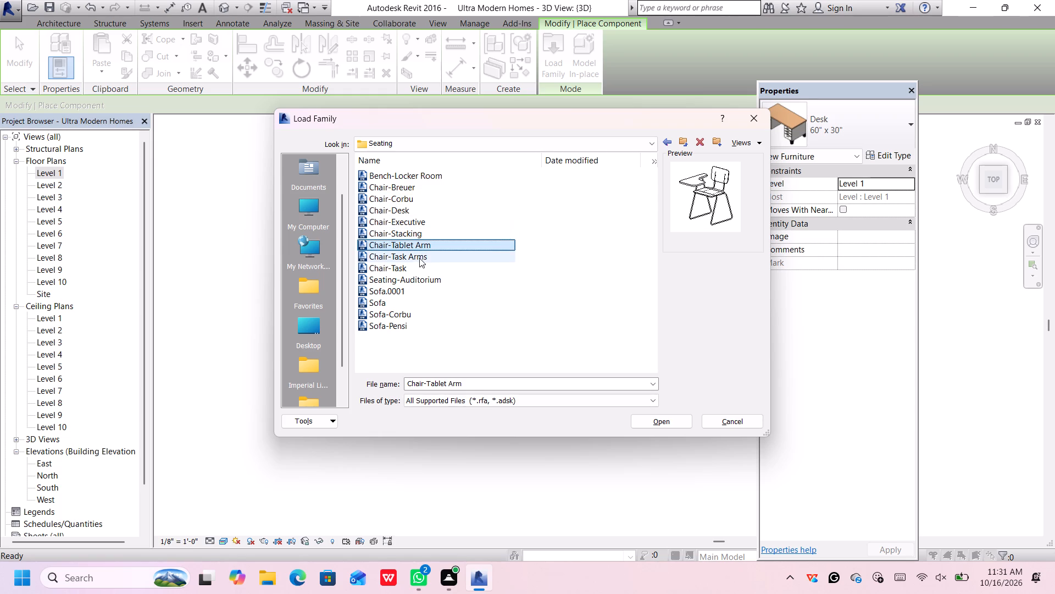
click(419, 259)
click(419, 271)
click(417, 276)
click(417, 284)
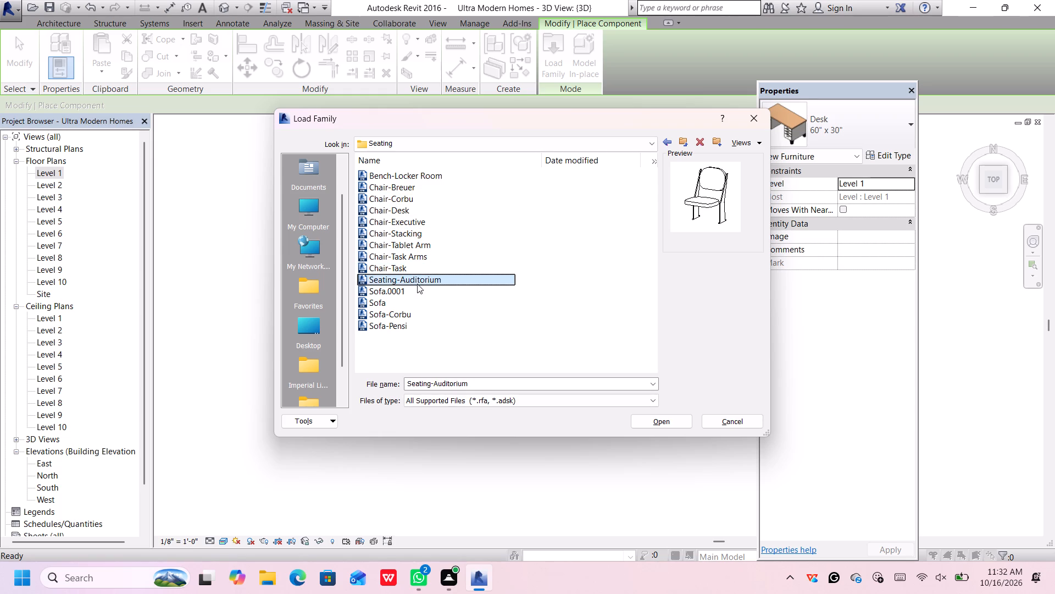
click(419, 293)
click(417, 301)
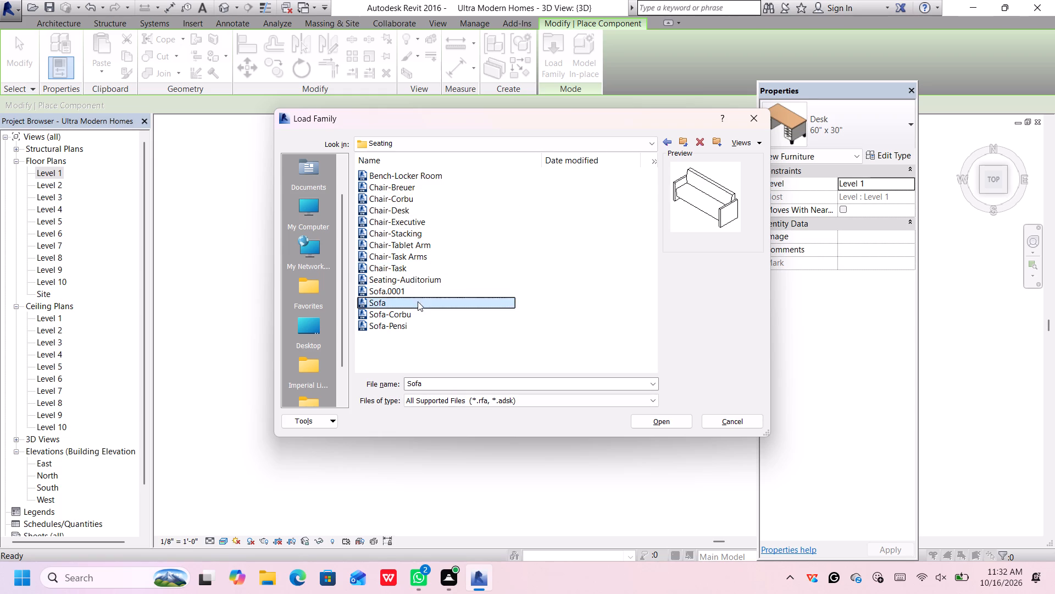
click(420, 289)
click(419, 303)
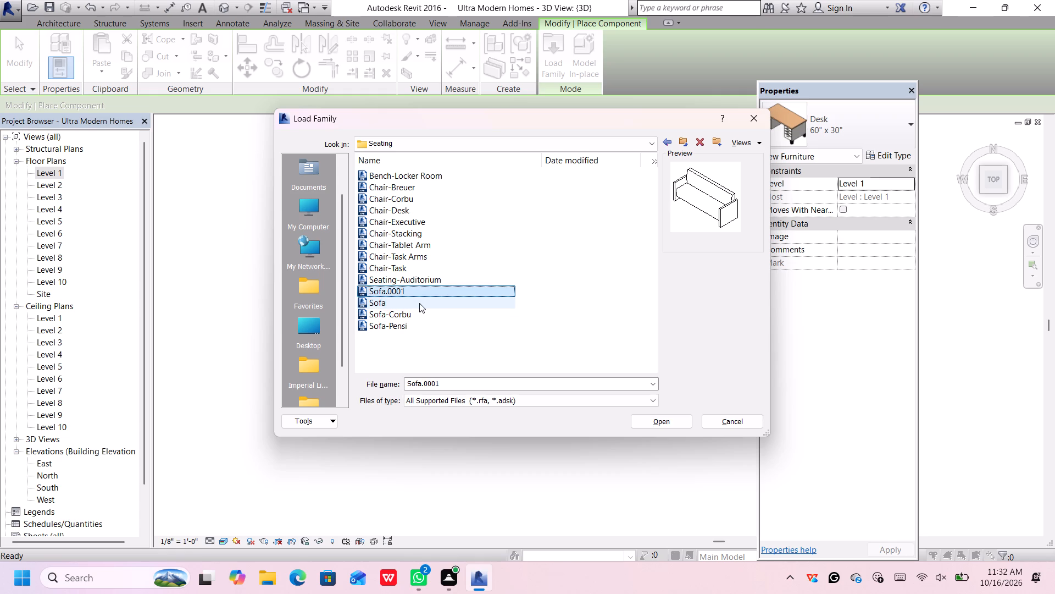
click(423, 312)
Load the Sofa-Pensi family into the project.
click(412, 324)
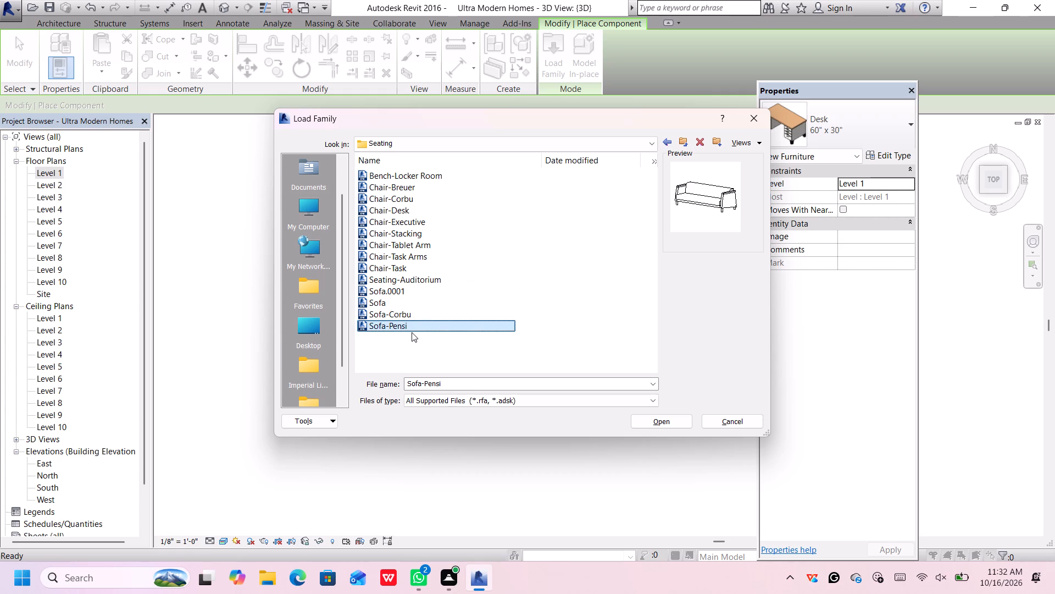
double_click(458, 323)
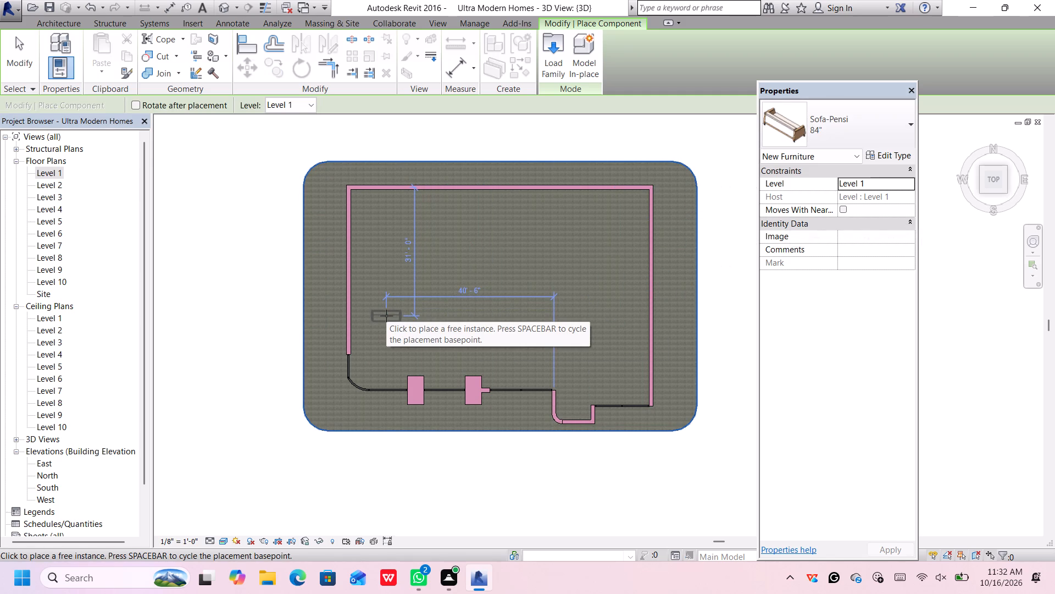
Place an 84" Sofa-Pensi turned parallel to the west wall, about 7' from it near the wall's front end.
key(space)
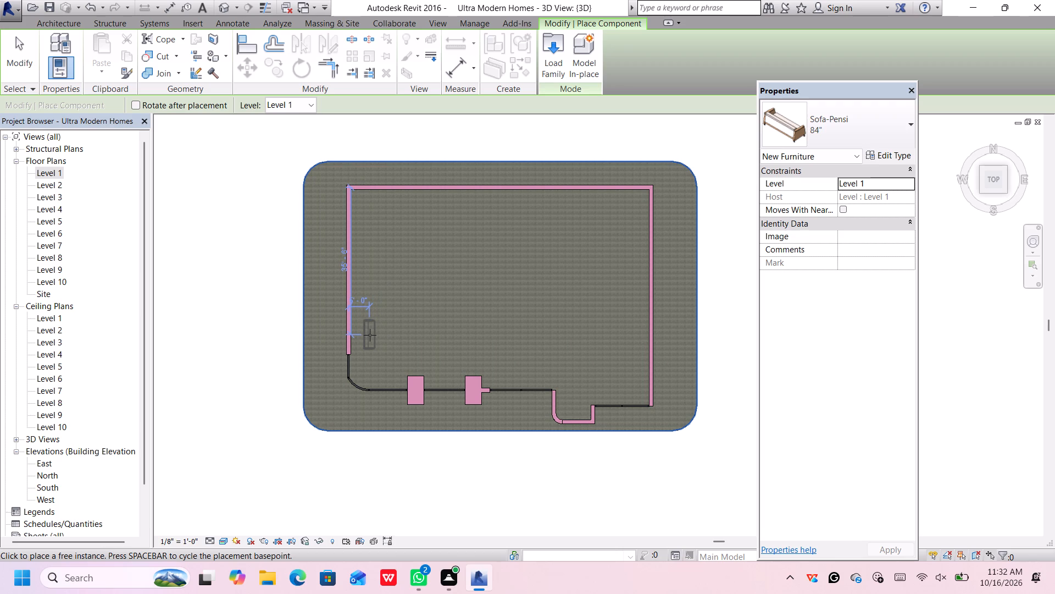
scroll(370, 334, up, 5)
scroll(370, 334, down, 5)
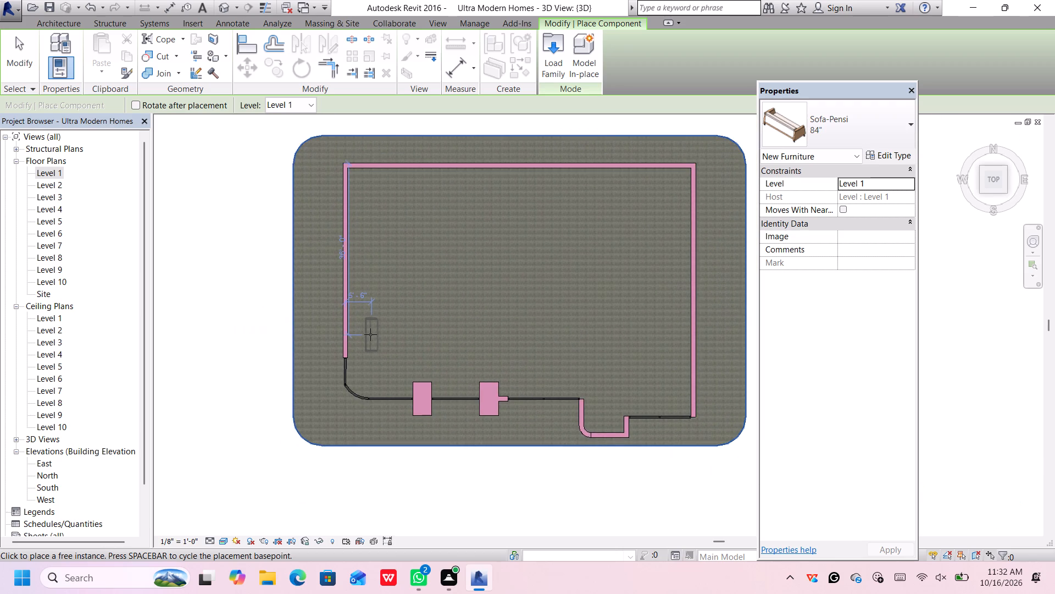
middle_drag(369, 334, 342, 318)
scroll(345, 317, up, 5)
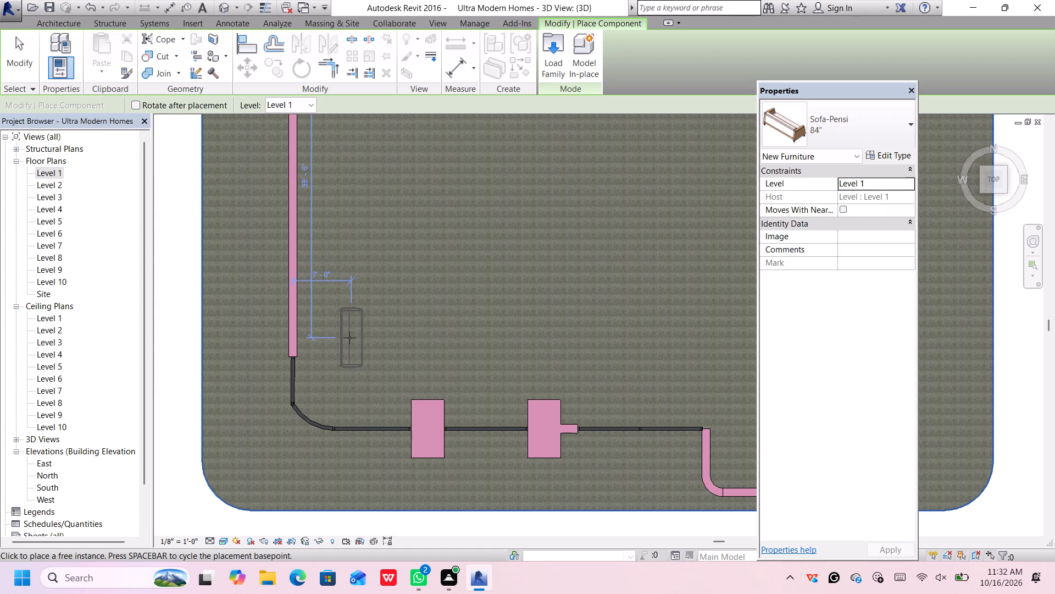
click(349, 337)
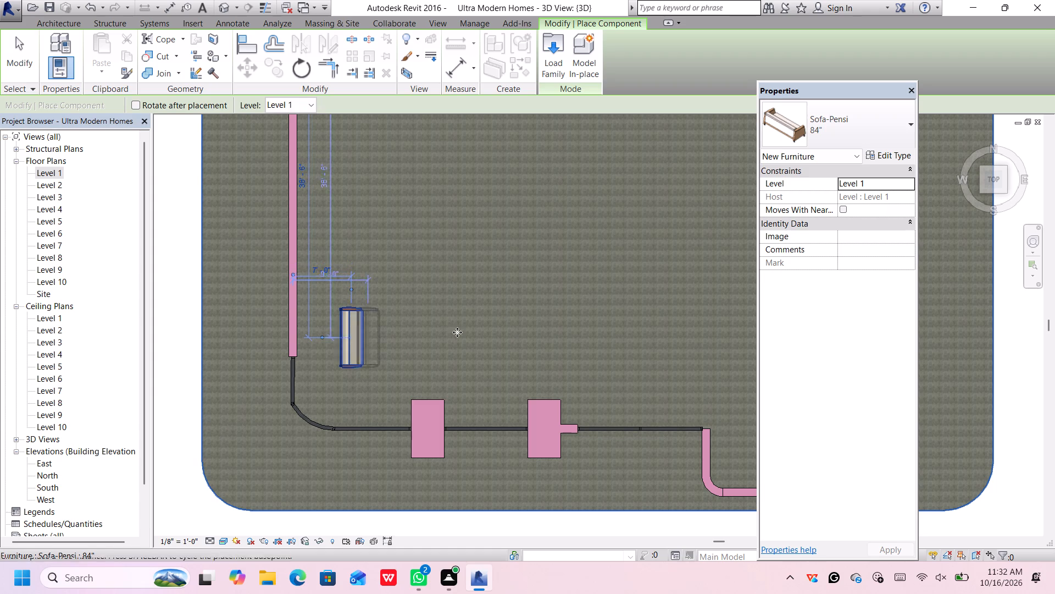
Place a second 84" Sofa-Pensi parallel to the front curtain wall, about 7' 6" behind it near the first pink pier, and finish placing.
click(860, 135)
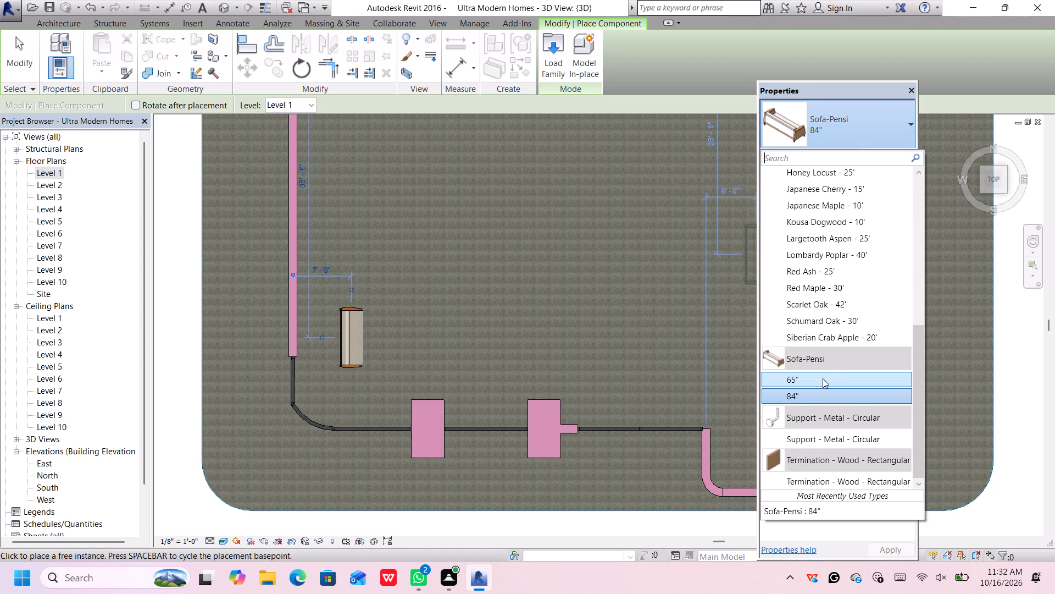
click(810, 392)
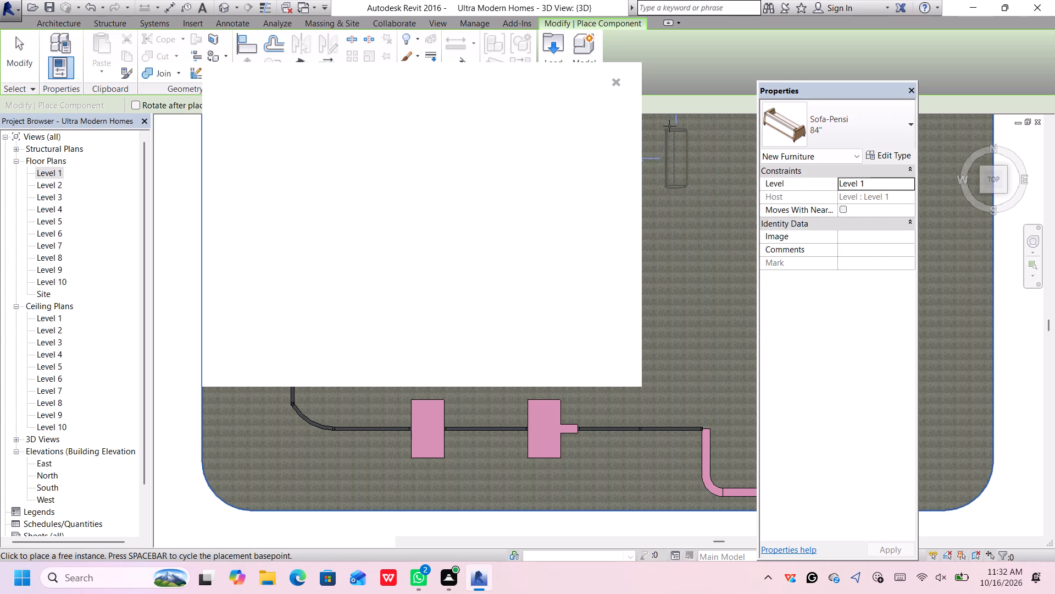
click(618, 81)
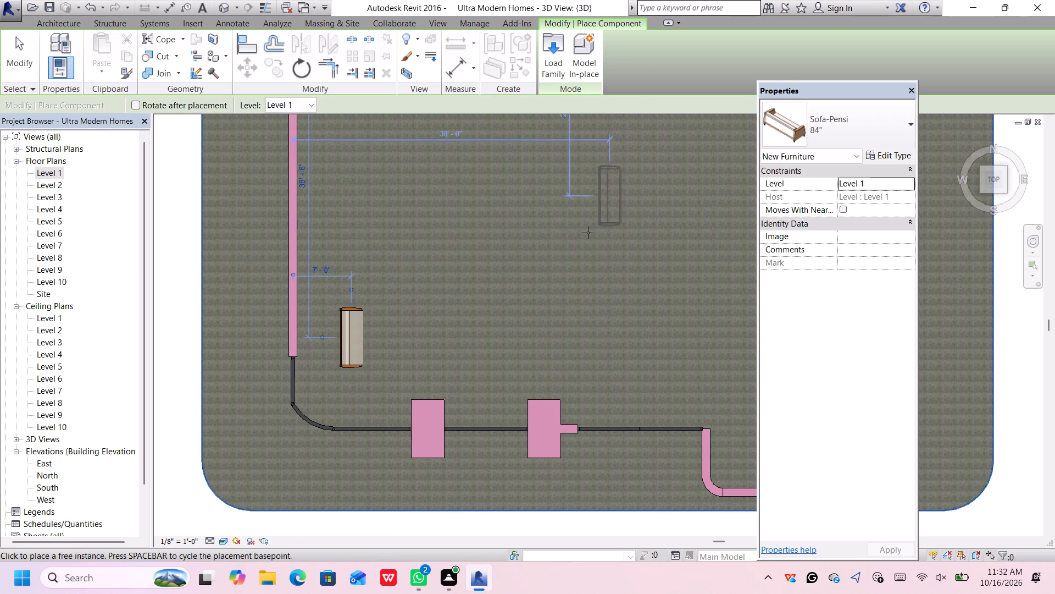
scroll(485, 345, down, 2)
scroll(484, 344, up, 1)
scroll(484, 343, down, 3)
middle_drag(500, 322, 496, 322)
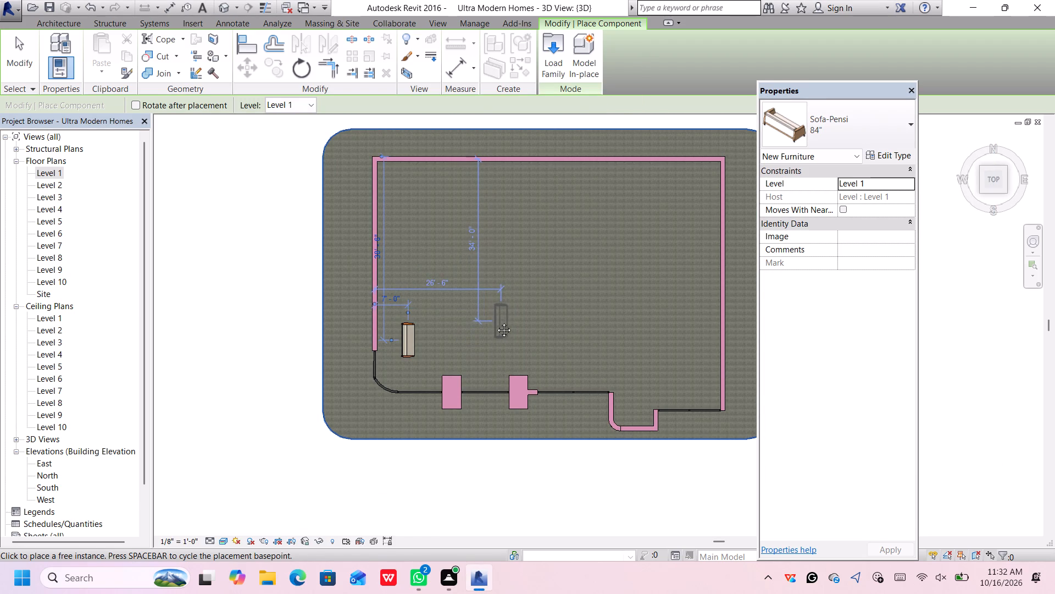
middle_drag(496, 322, 394, 302)
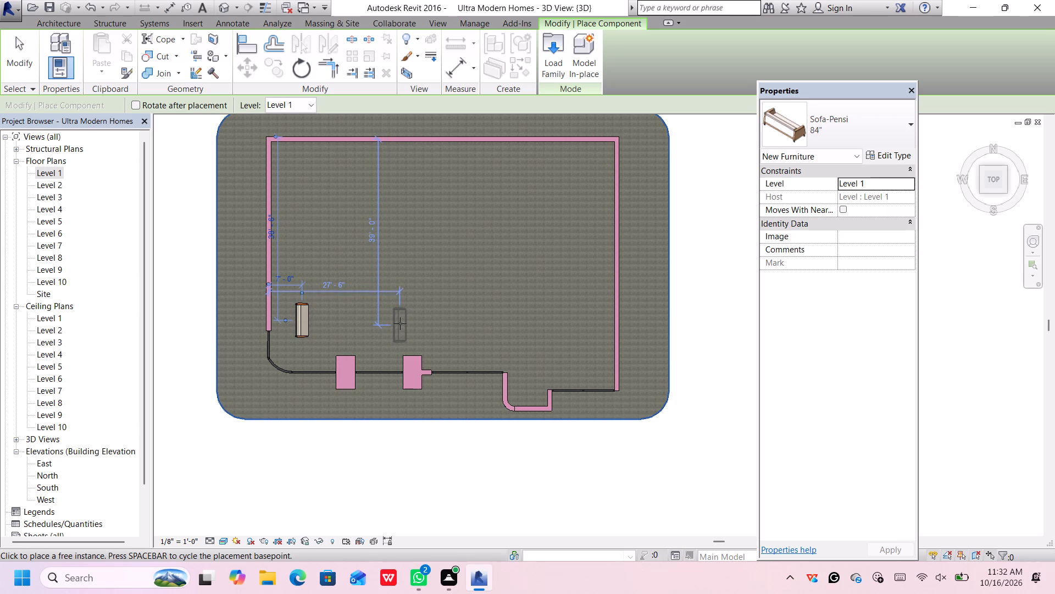
key(space)
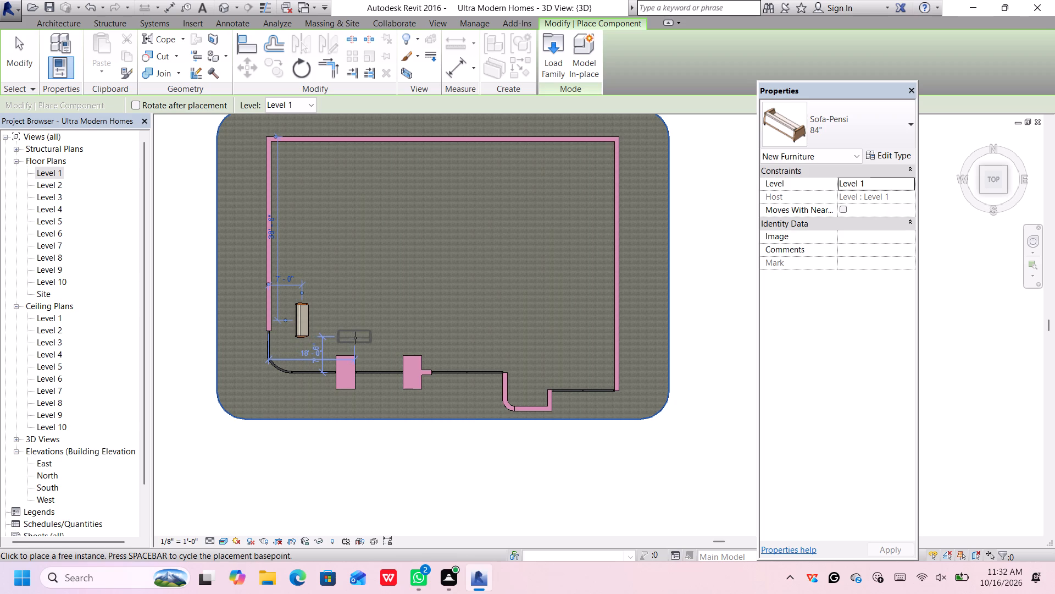
click(354, 337)
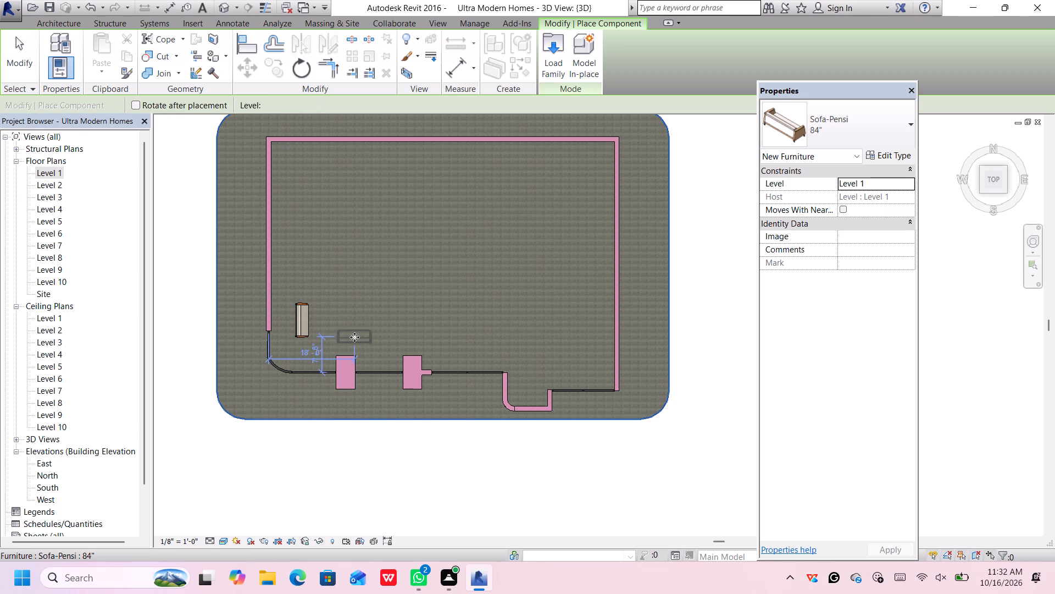
scroll(356, 338, down, 2)
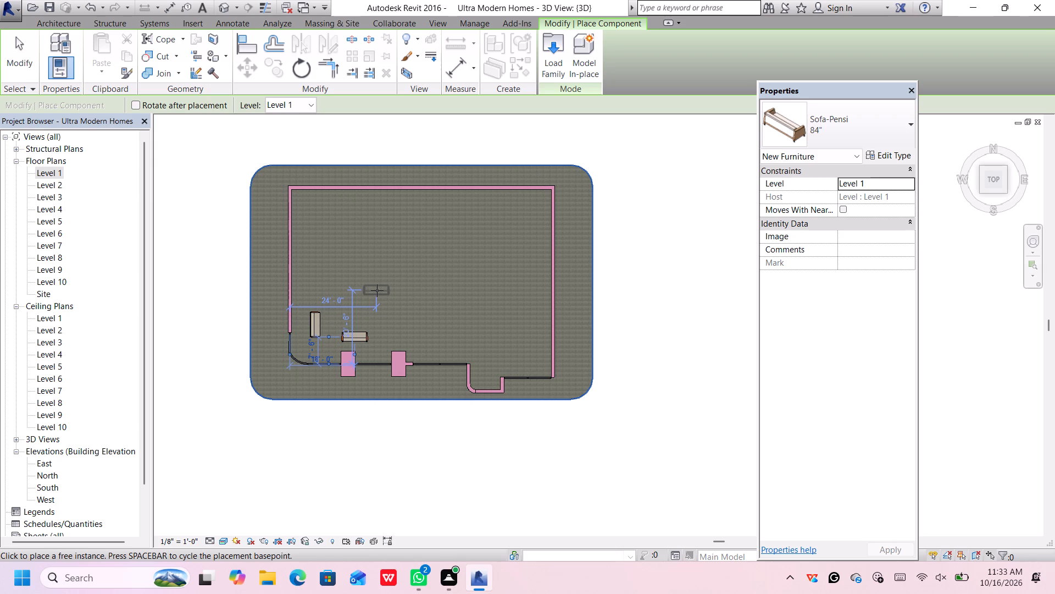
scroll(352, 275, up, 4)
scroll(348, 270, down, 3)
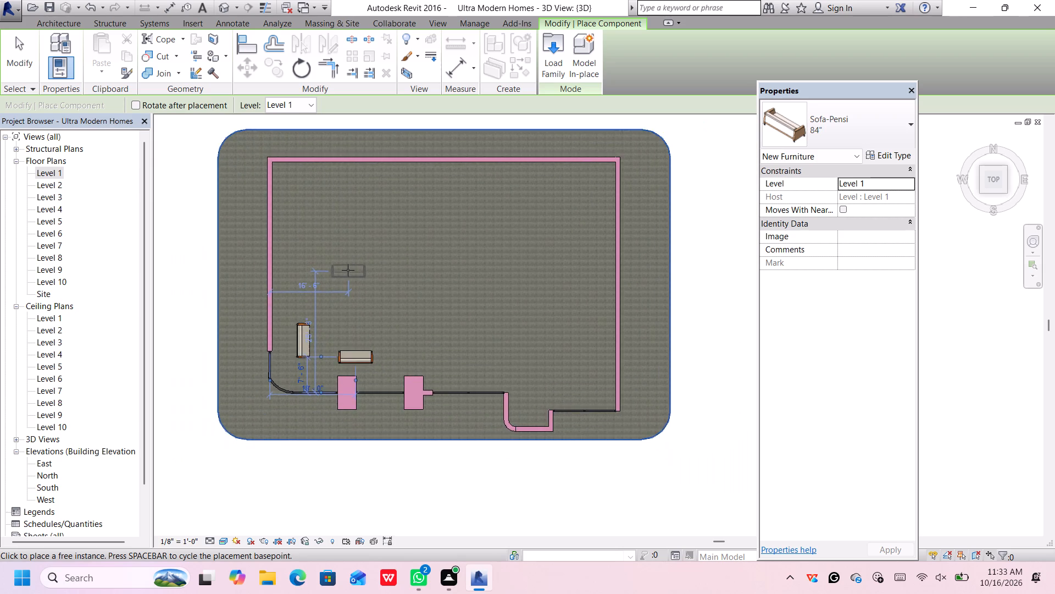
scroll(359, 258, up, 1)
middle_drag(358, 263, 342, 289)
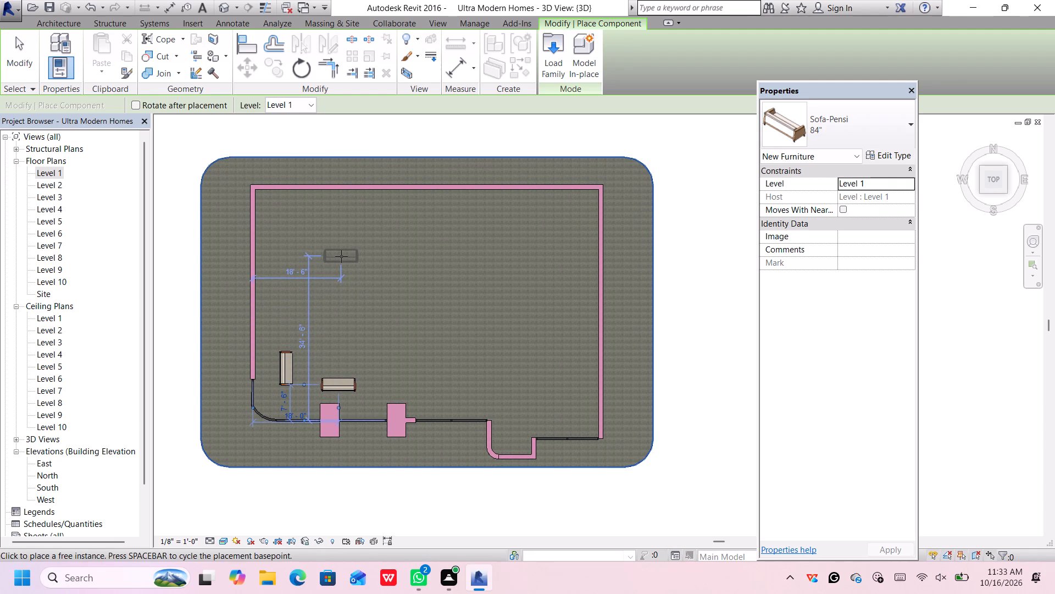
key(Escape)
key(Escape)
Set the Length of the Sofa-Pensi 84" type to 8' through the front sofa's type properties.
click(332, 382)
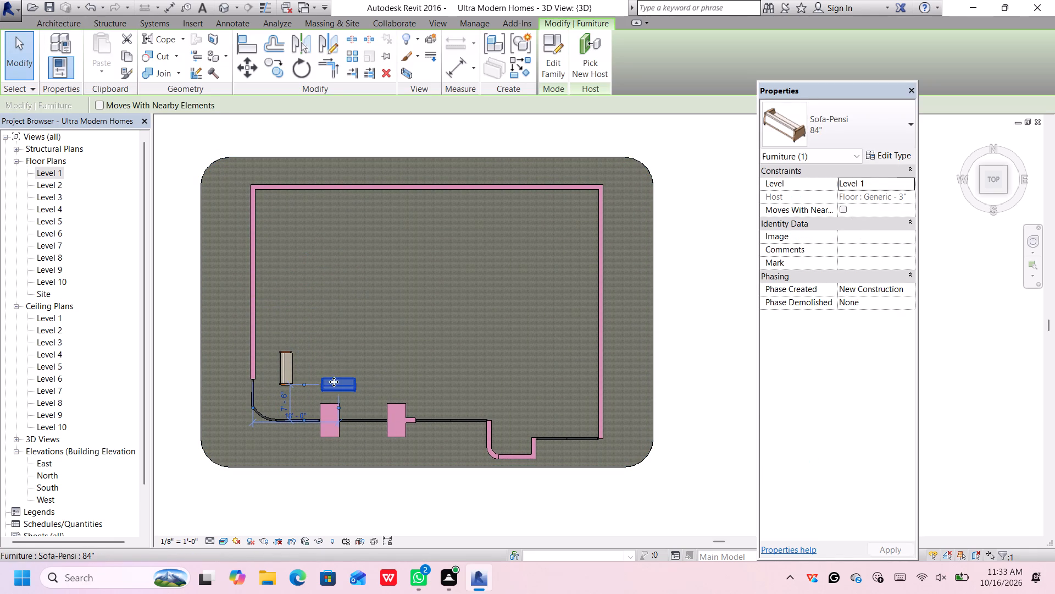
click(885, 159)
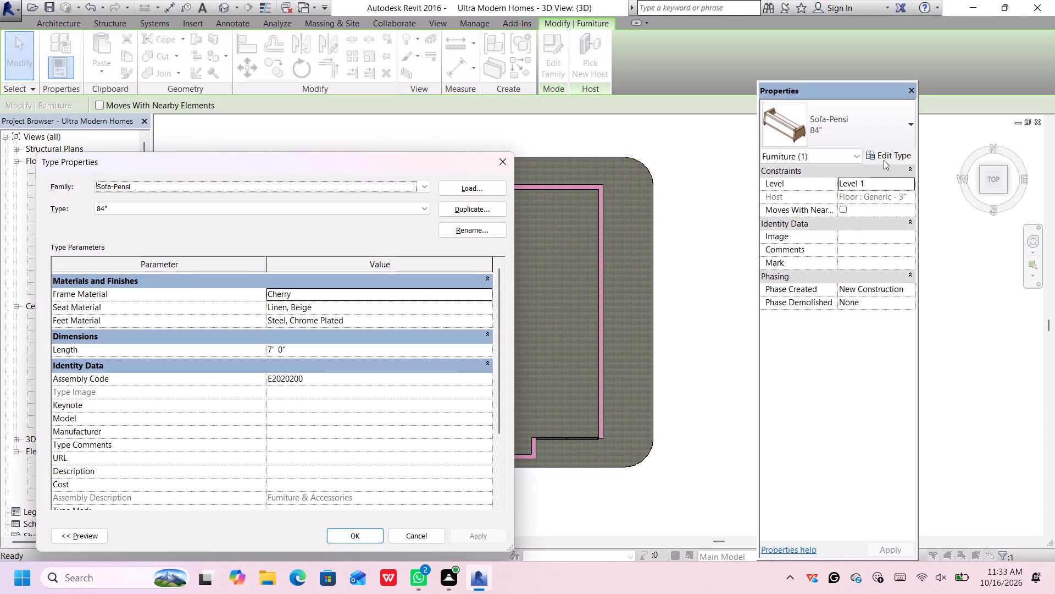
click(293, 348)
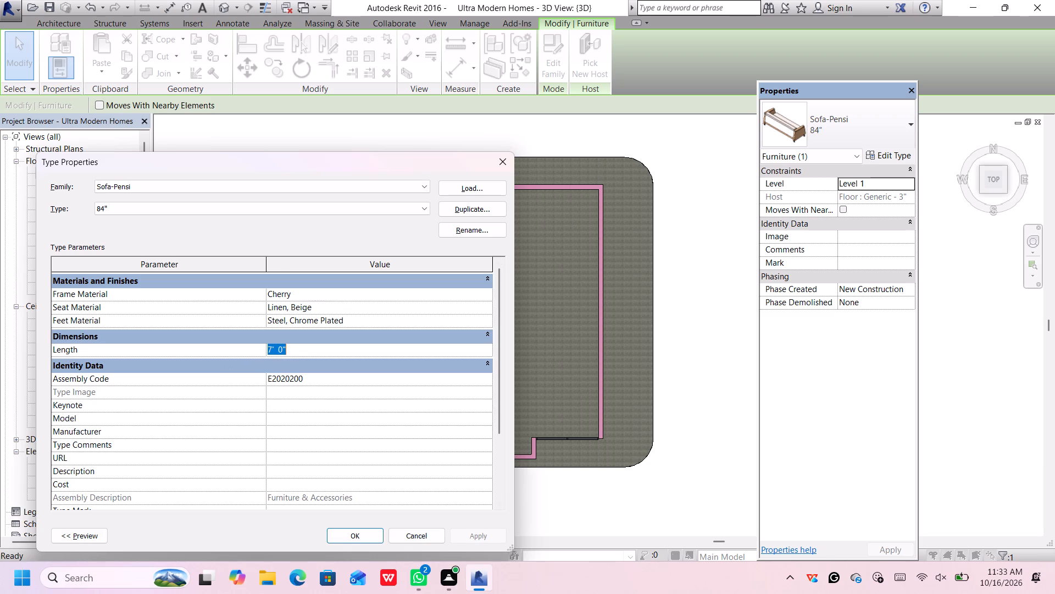
key(BackSpace)
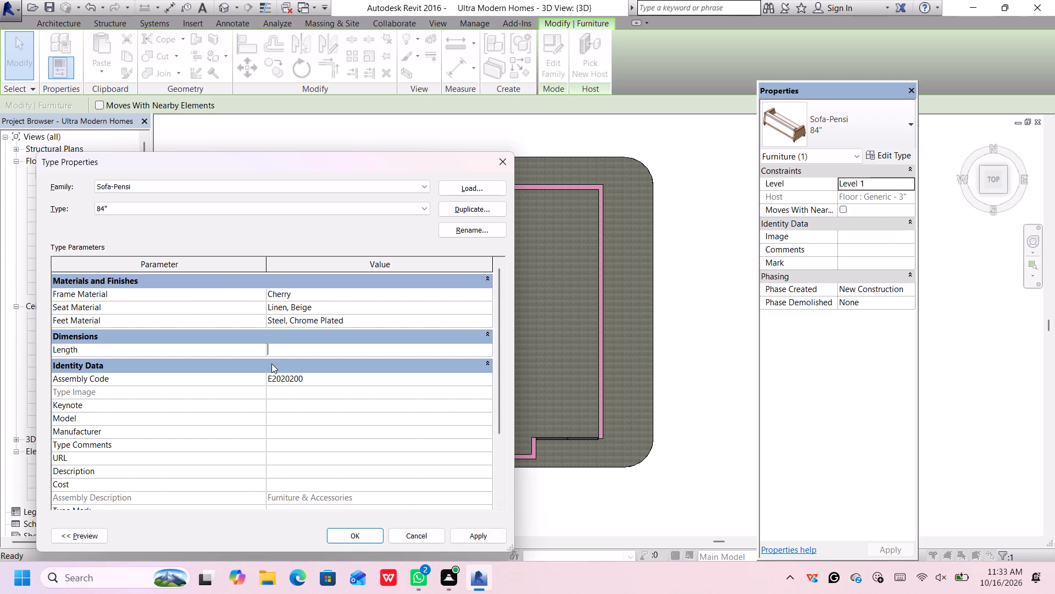
click(313, 429)
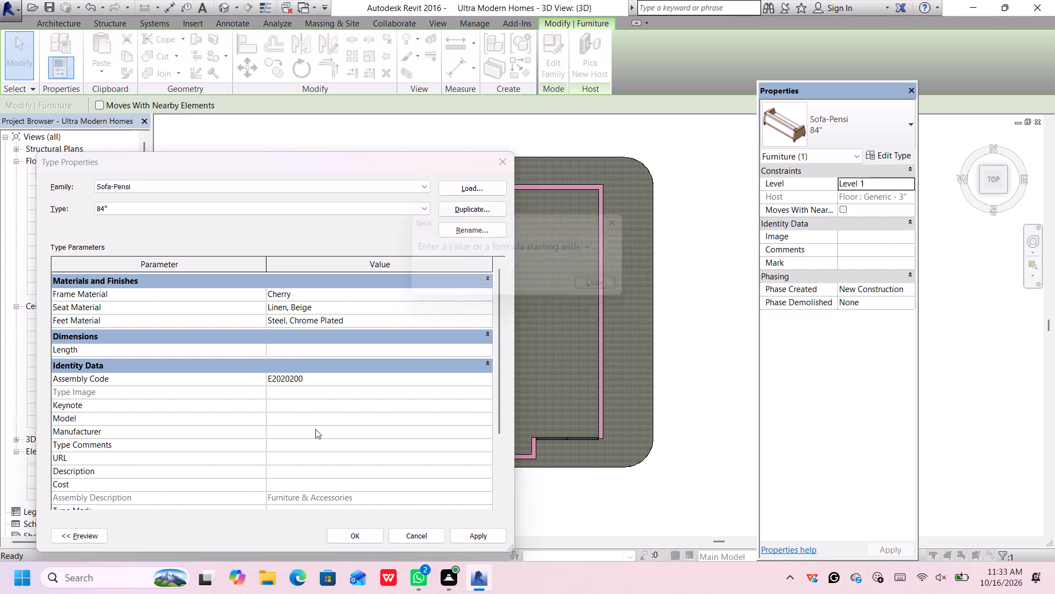
click(620, 293)
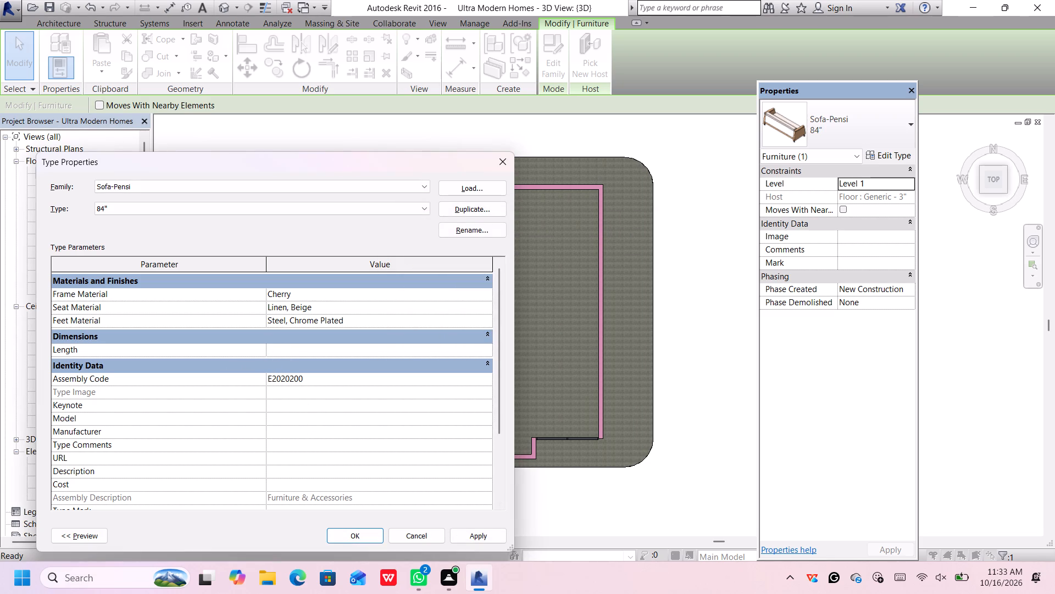
text(8')
key(Return)
scroll(354, 360, down, 4)
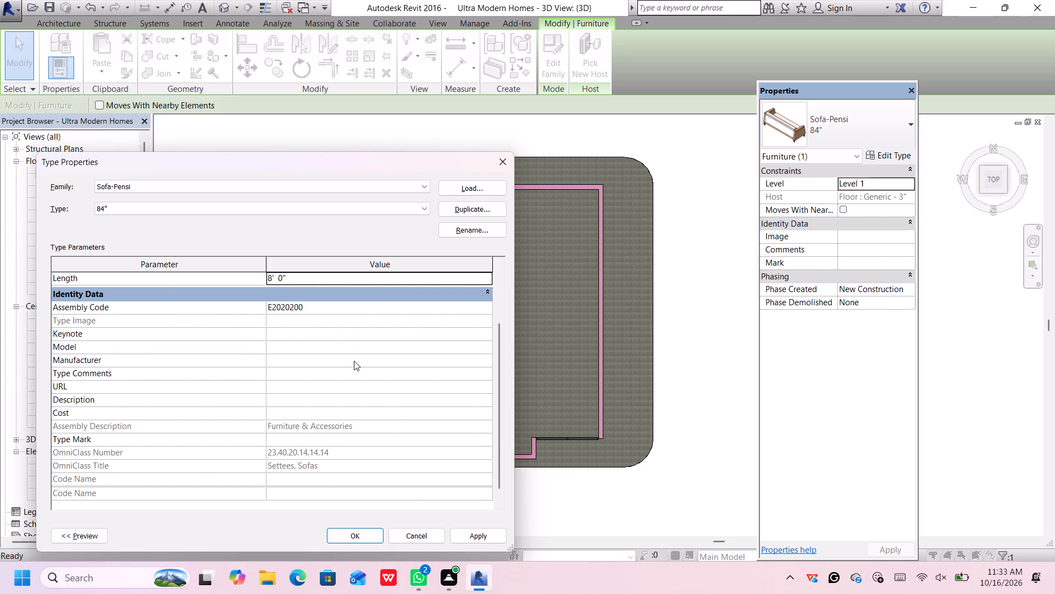
scroll(353, 377, up, 3)
click(367, 536)
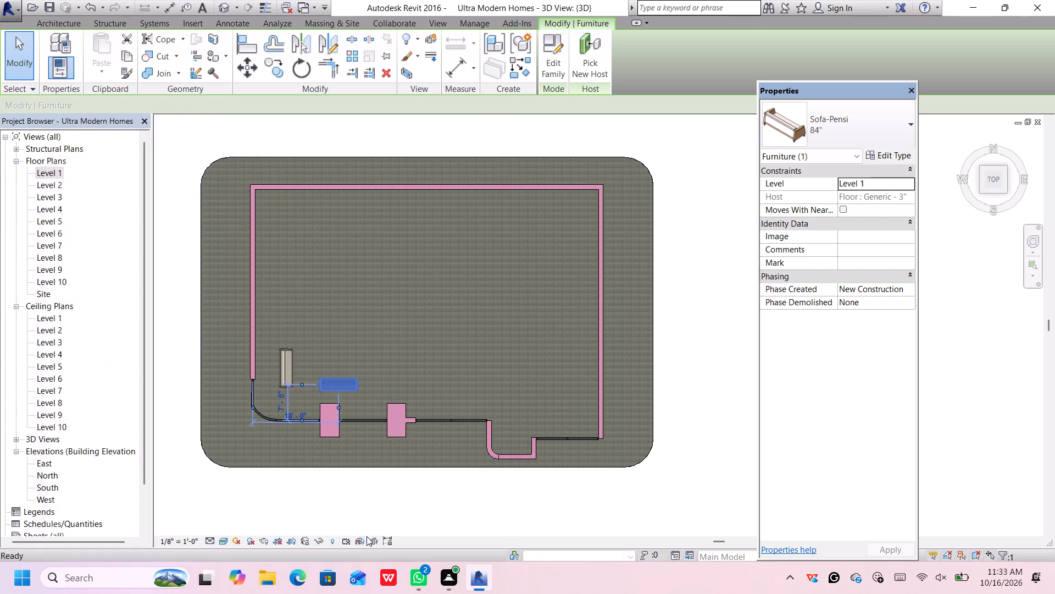
scroll(320, 388, up, 4)
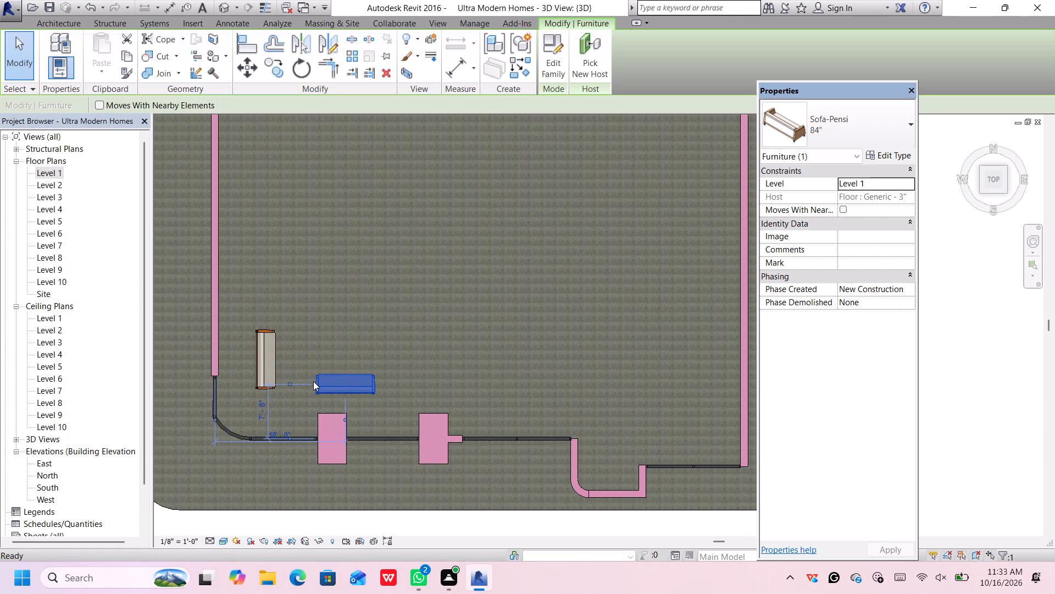
scroll(310, 382, down, 2)
scroll(312, 378, up, 1)
click(317, 353)
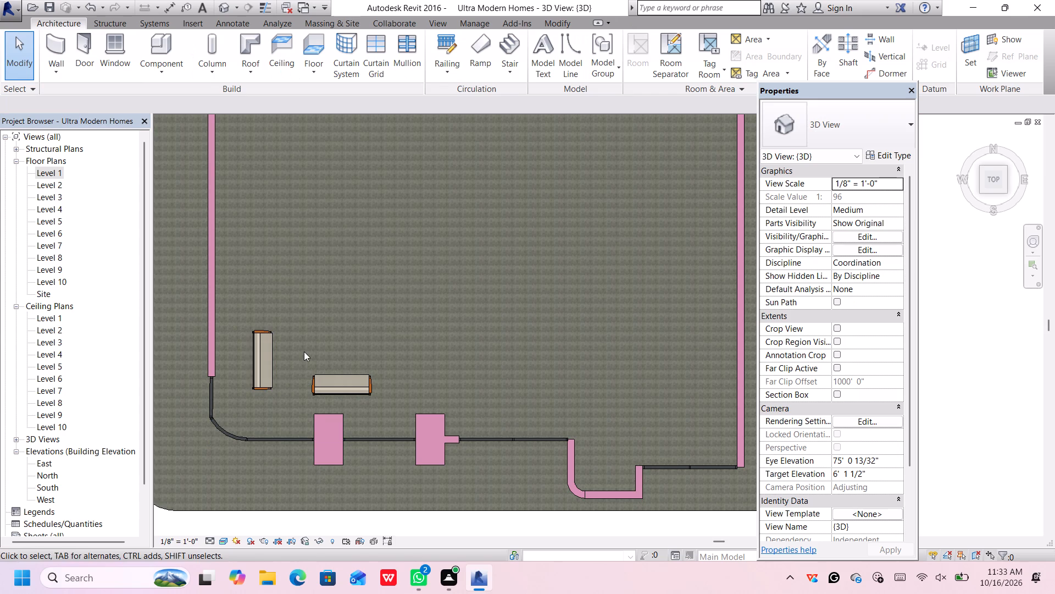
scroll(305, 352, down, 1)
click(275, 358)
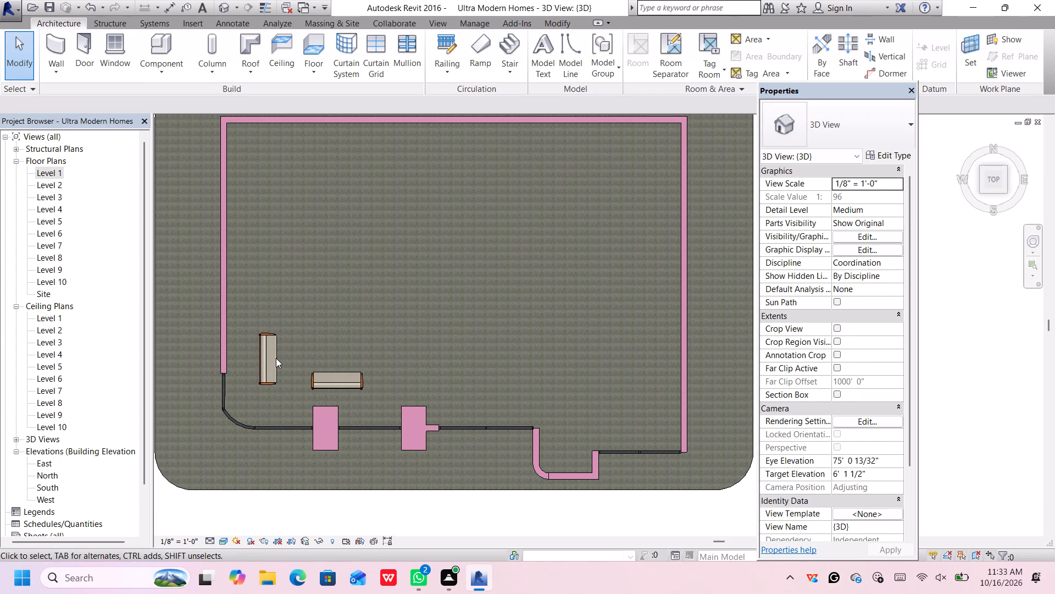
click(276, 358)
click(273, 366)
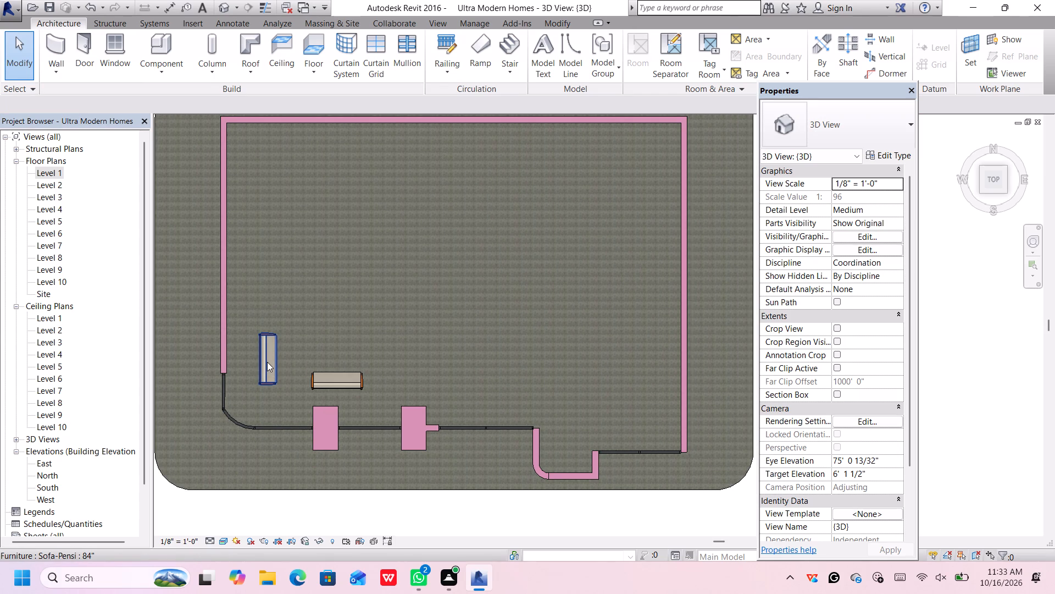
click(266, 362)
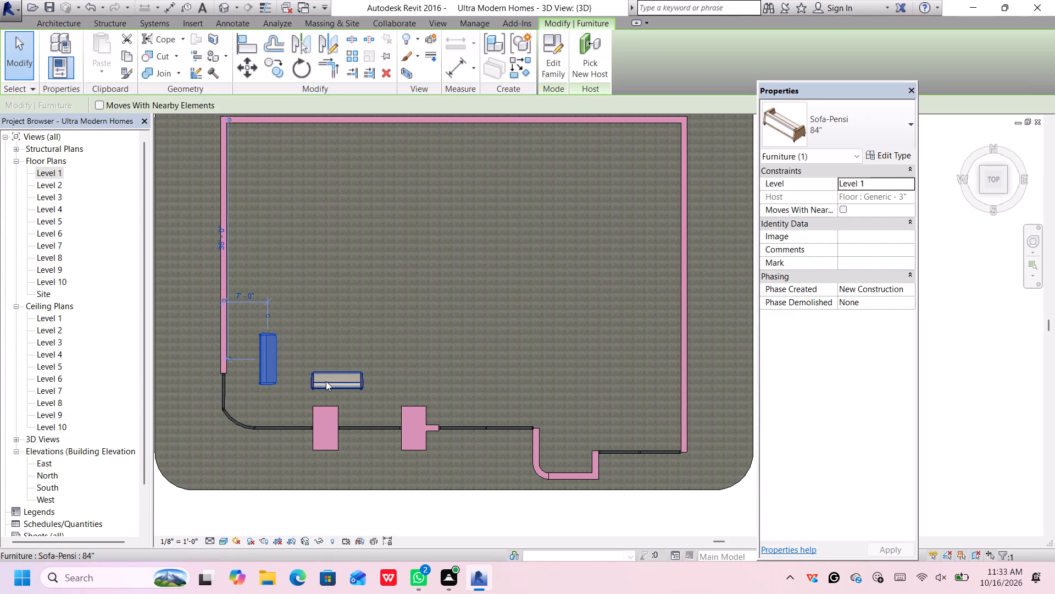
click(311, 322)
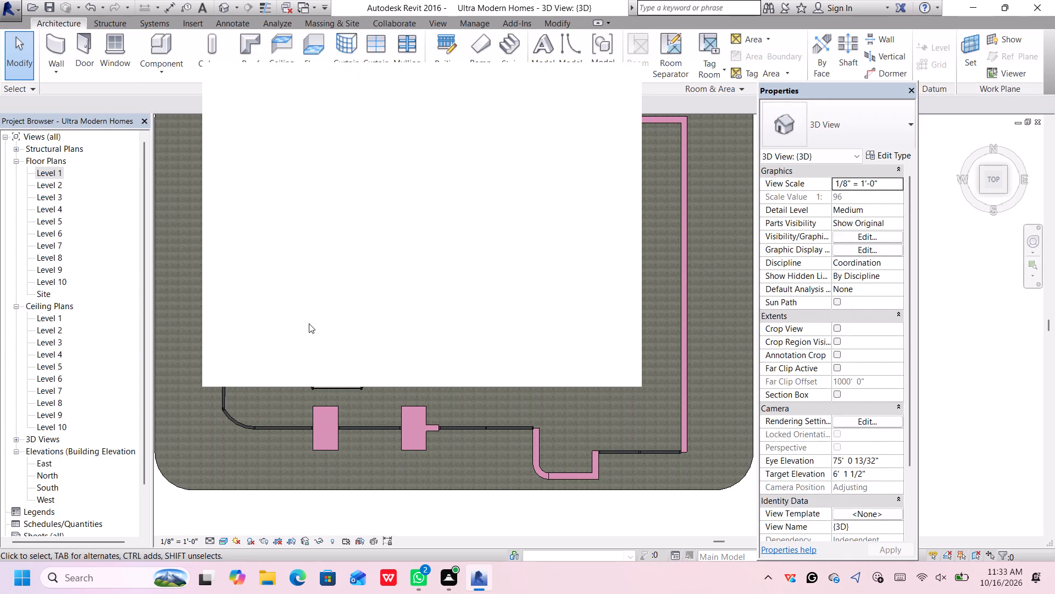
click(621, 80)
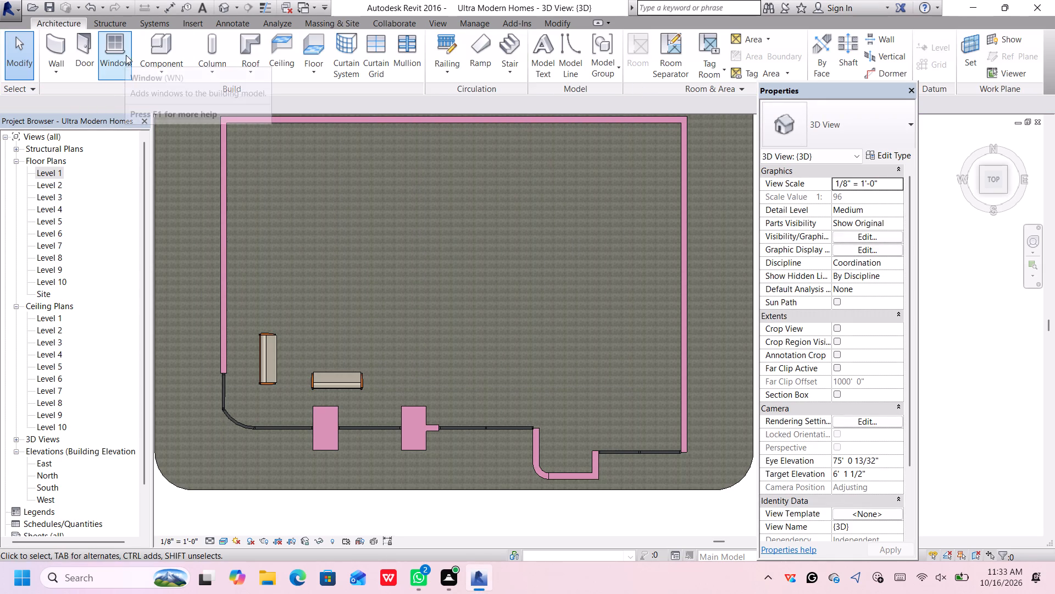
Preview the table families in the library's Furniture Tables folder and load Table-Dining Round, leaving without placing an instance.
click(158, 48)
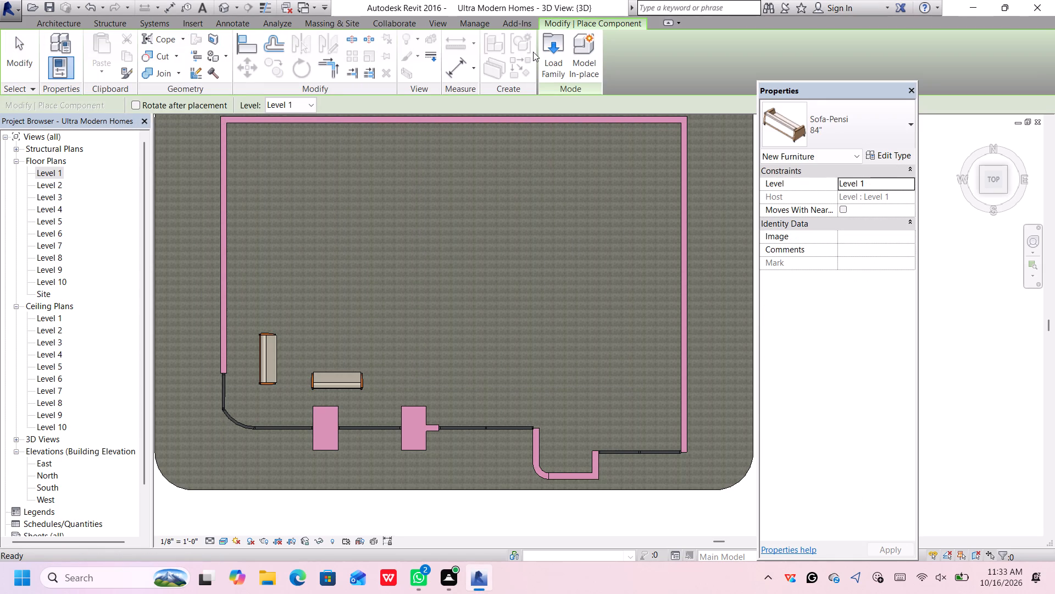
click(556, 43)
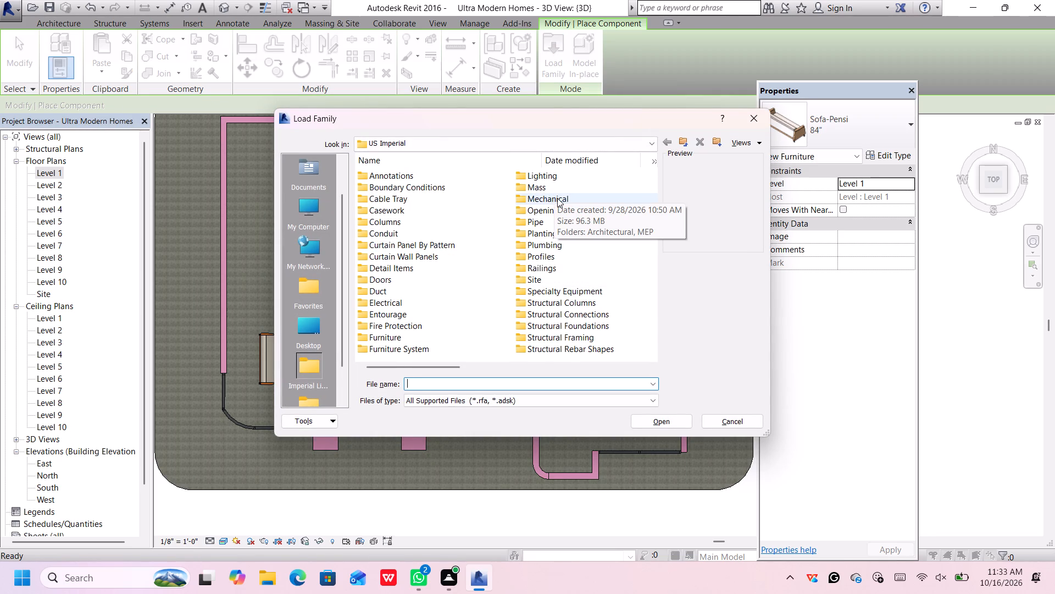
double_click(419, 337)
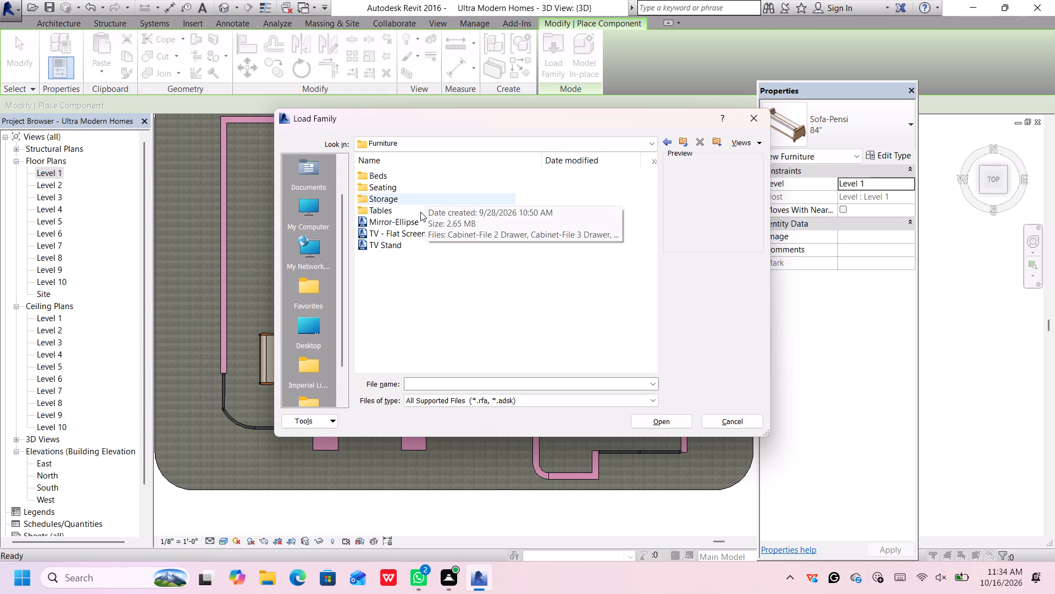
click(412, 215)
double_click(413, 212)
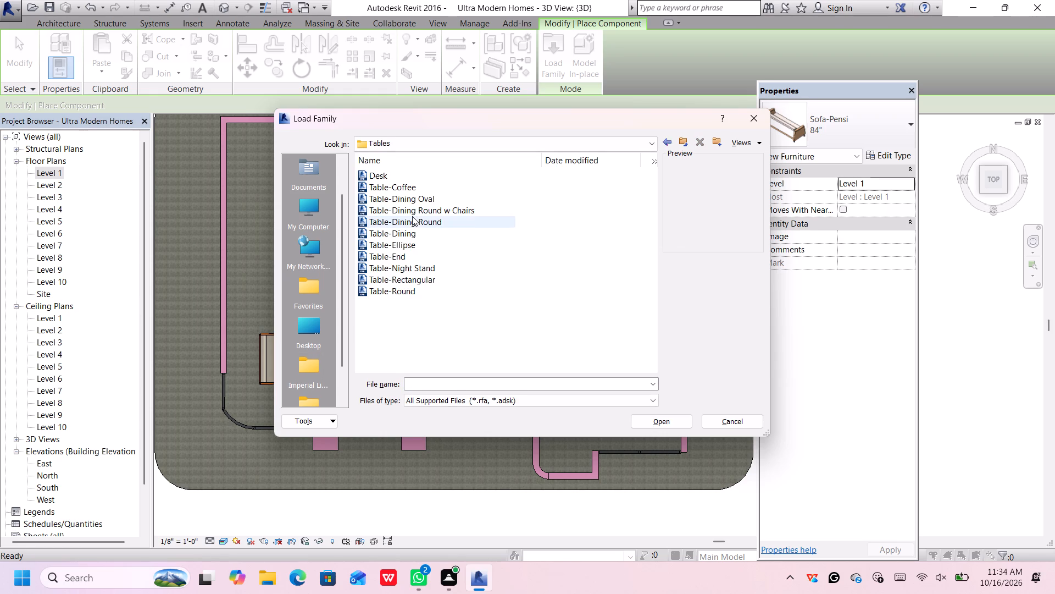
click(435, 175)
click(425, 199)
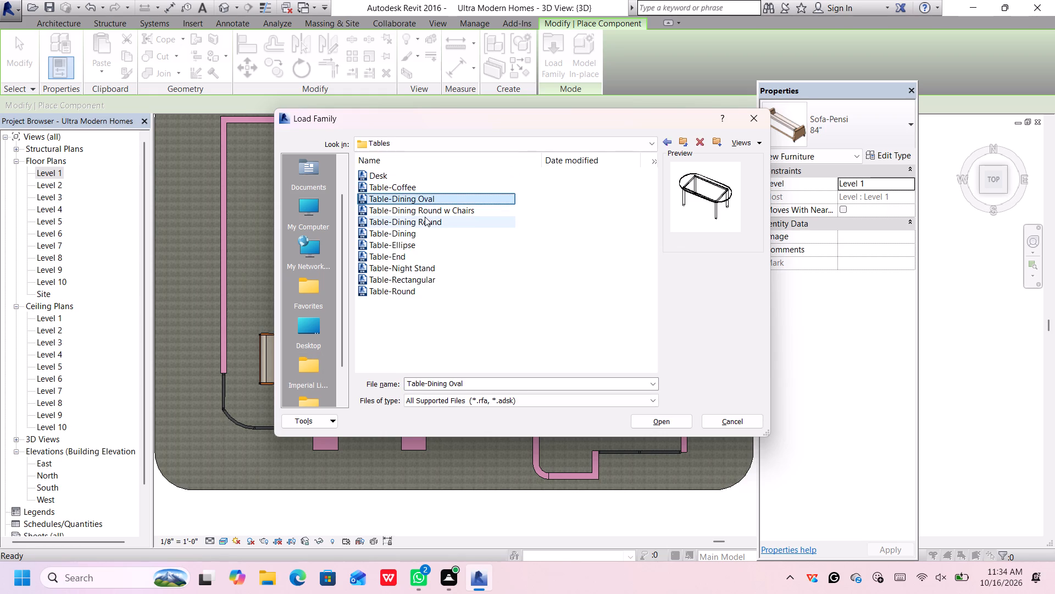
click(431, 211)
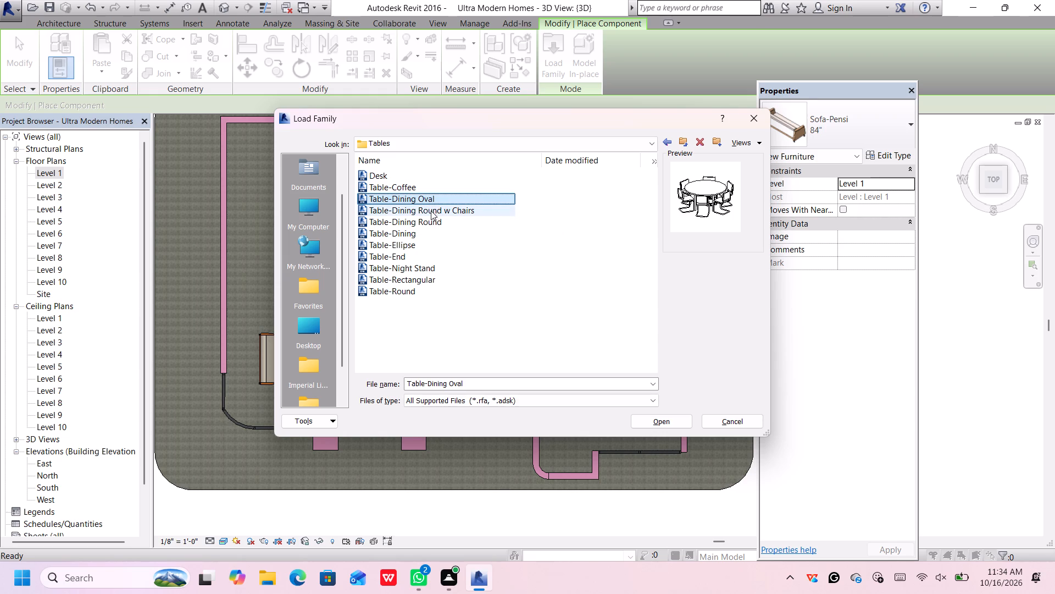
click(421, 221)
click(419, 228)
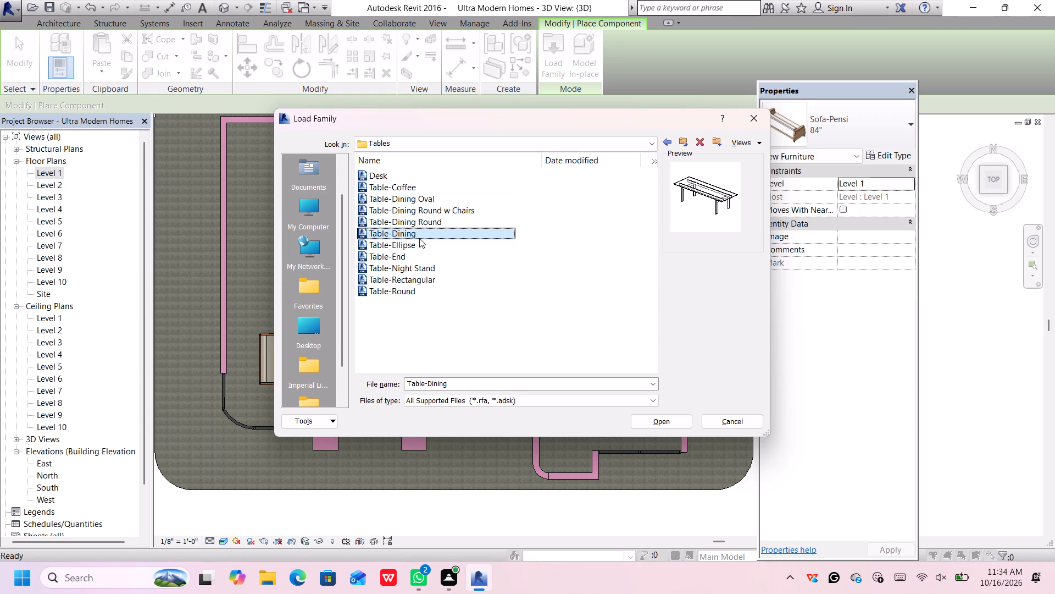
click(419, 238)
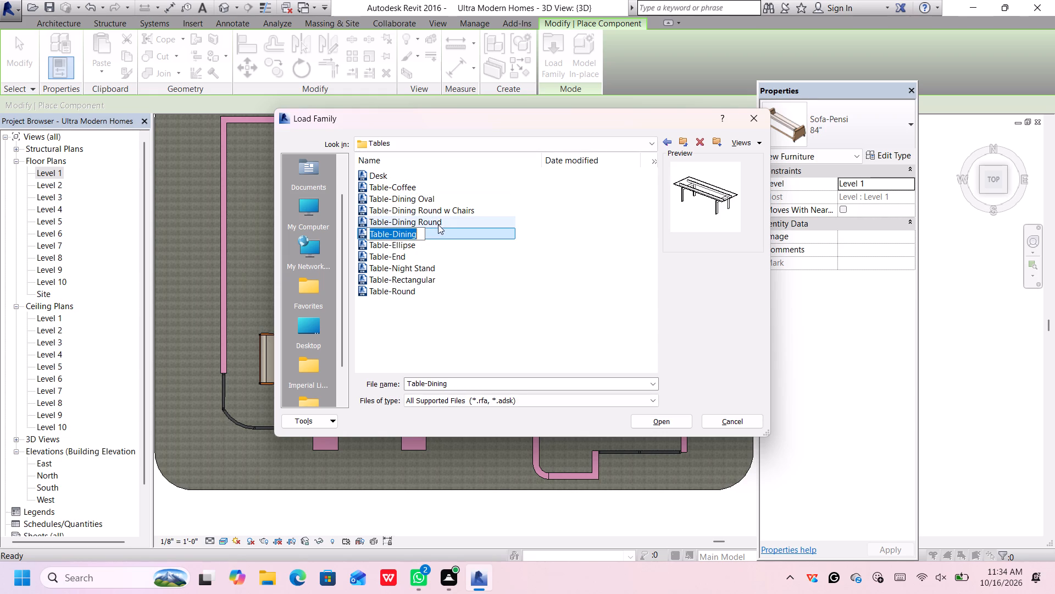
click(433, 241)
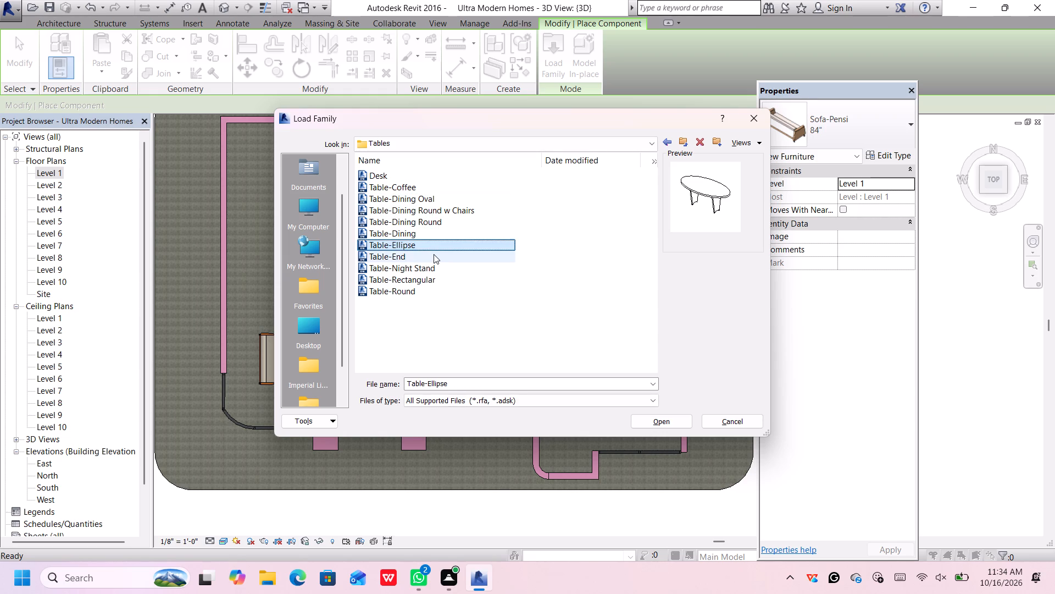
click(434, 254)
click(432, 266)
click(431, 278)
click(431, 293)
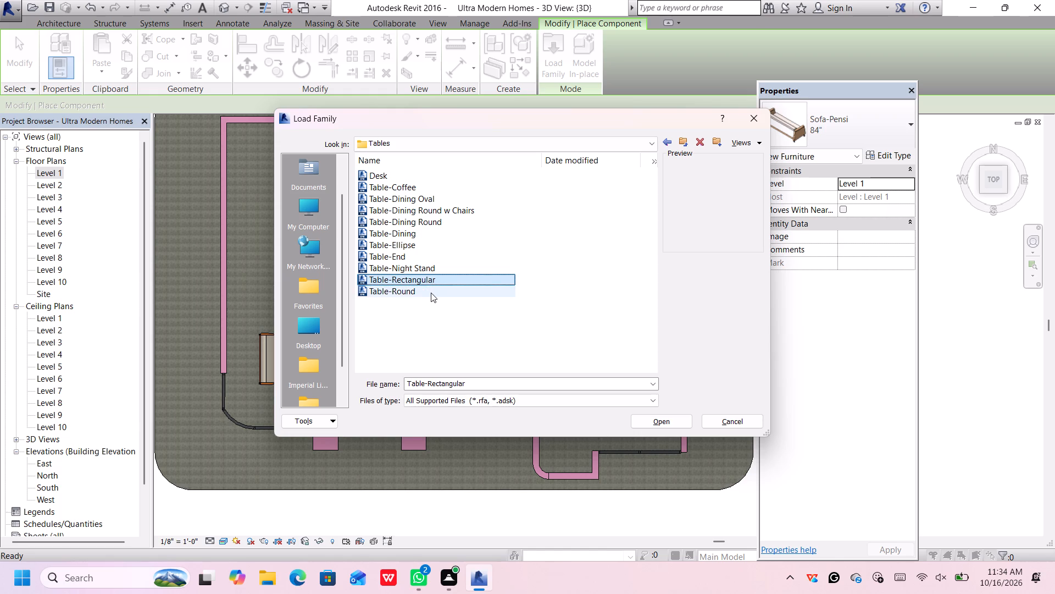
click(446, 251)
click(448, 244)
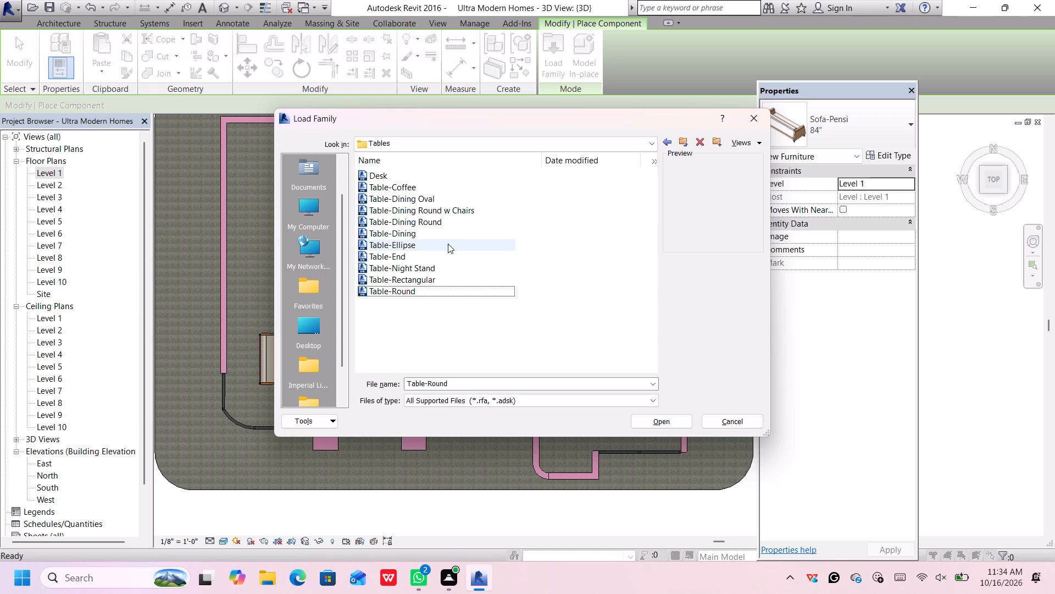
drag(444, 232, 438, 225)
double_click(436, 222)
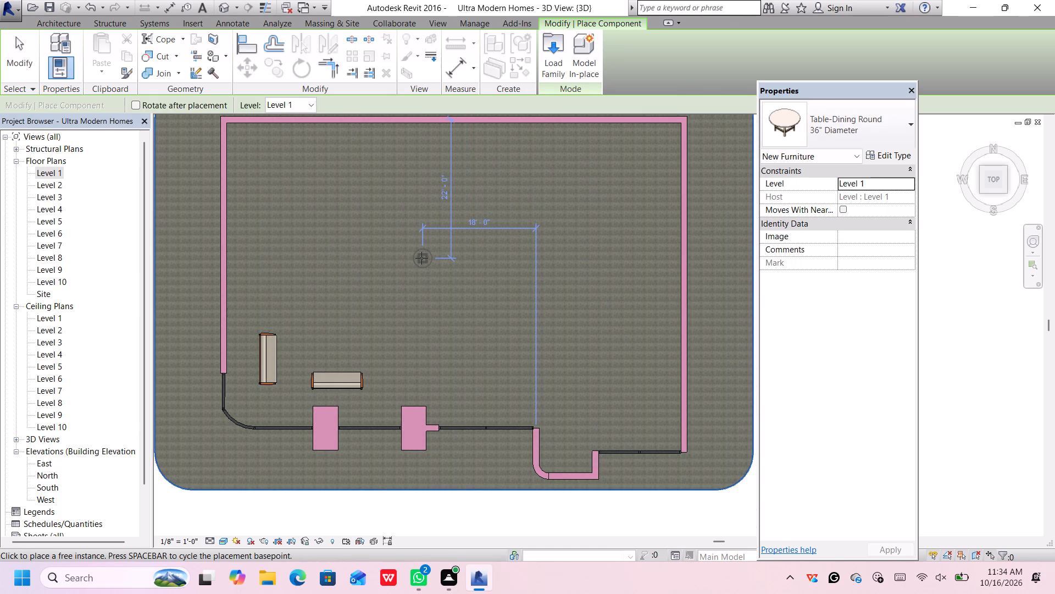
key(Escape)
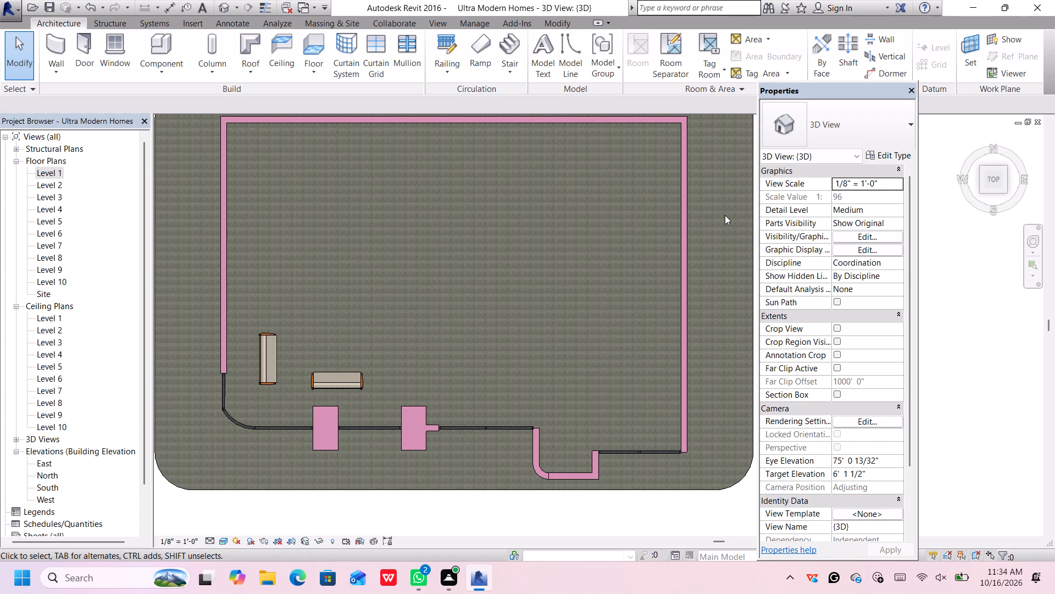
Load the Table-Dining family from the library's Furniture Tables folder into the project.
click(167, 54)
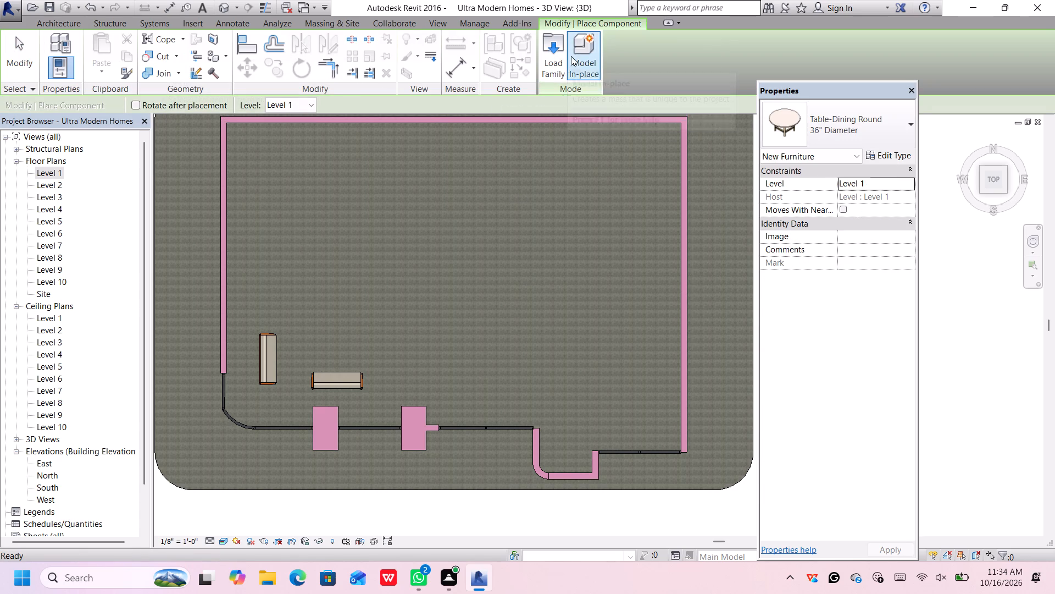
click(559, 56)
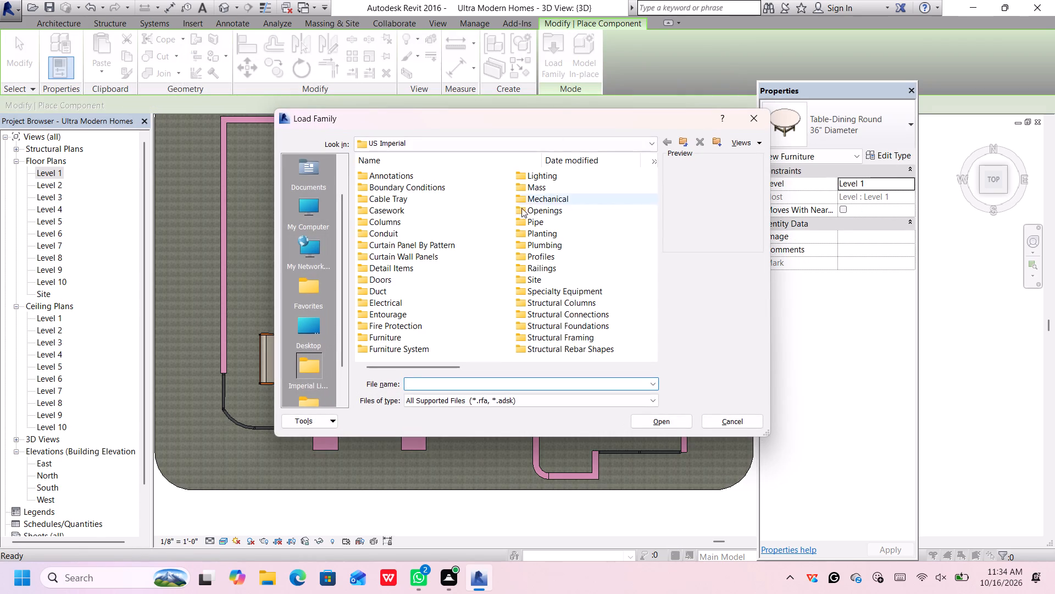
click(404, 337)
double_click(404, 337)
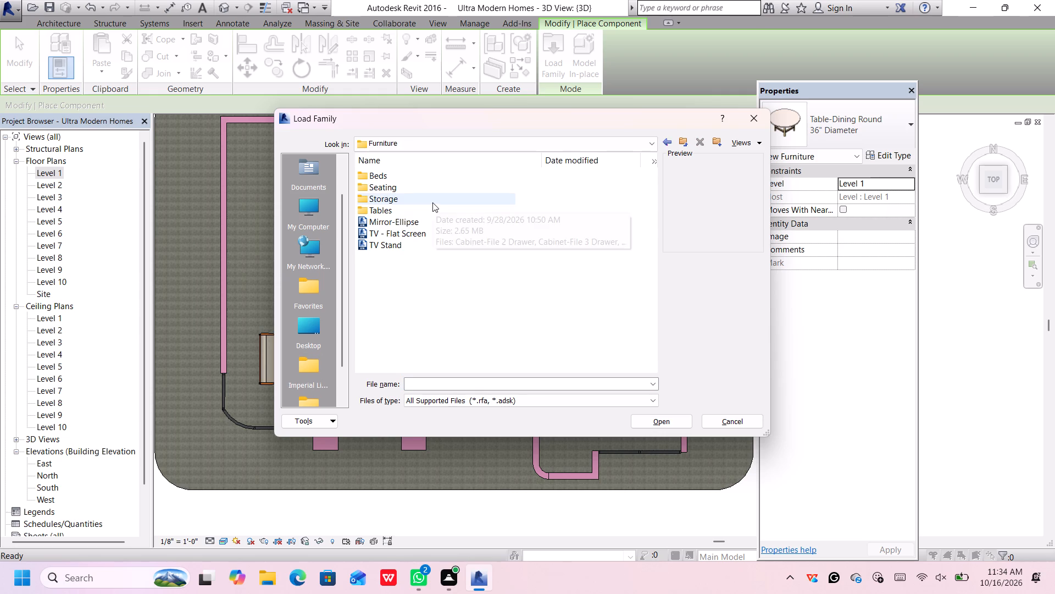
click(406, 212)
double_click(412, 207)
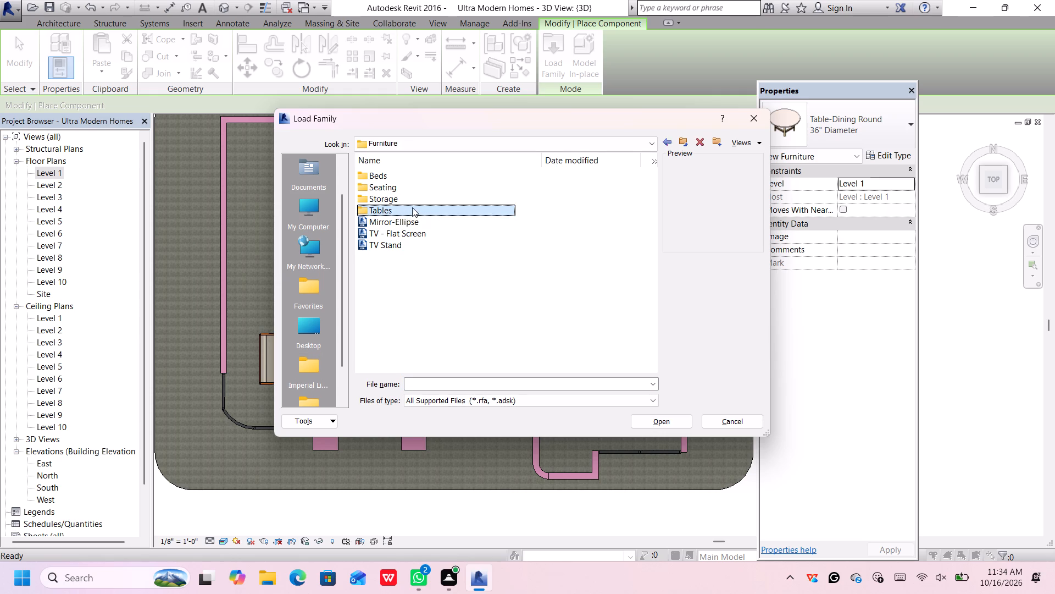
click(400, 241)
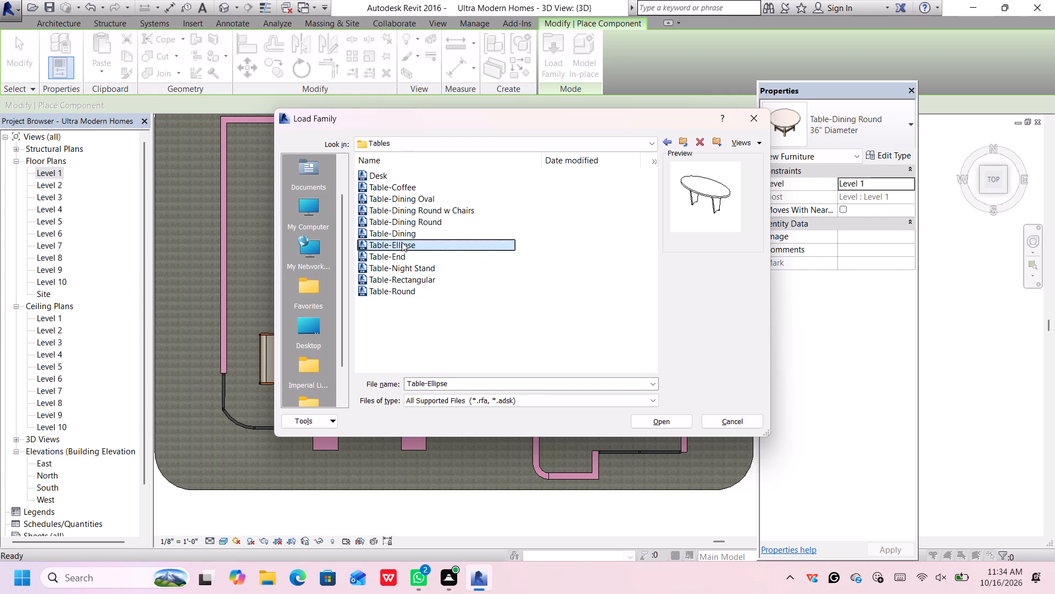
click(411, 237)
double_click(410, 235)
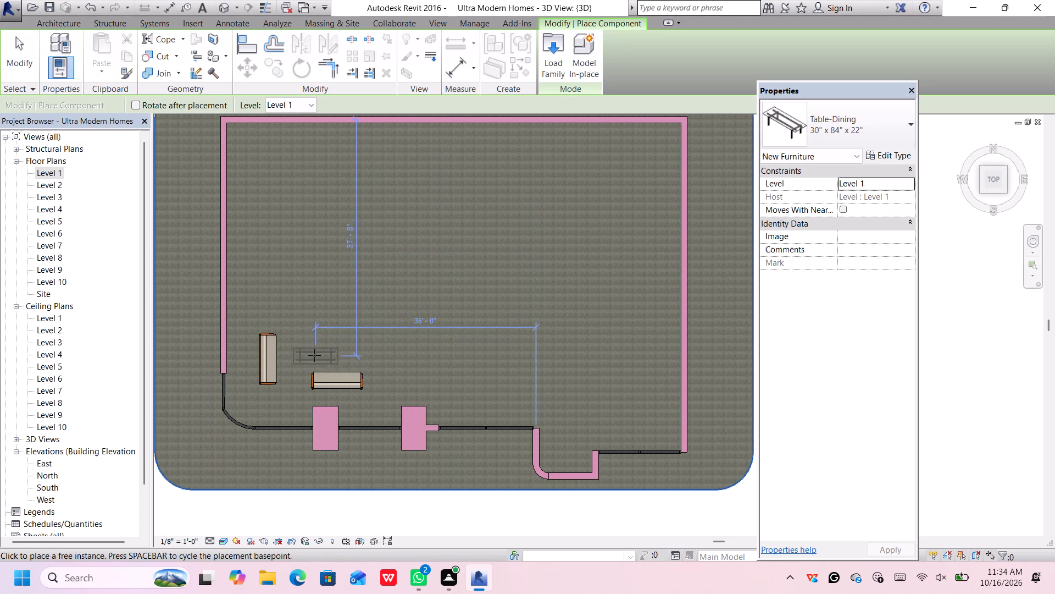
Place a 30" x 84" x 22" Table-Dining turned parallel to the west sofa, about 12' 6" from the west wall.
scroll(313, 355, up, 8)
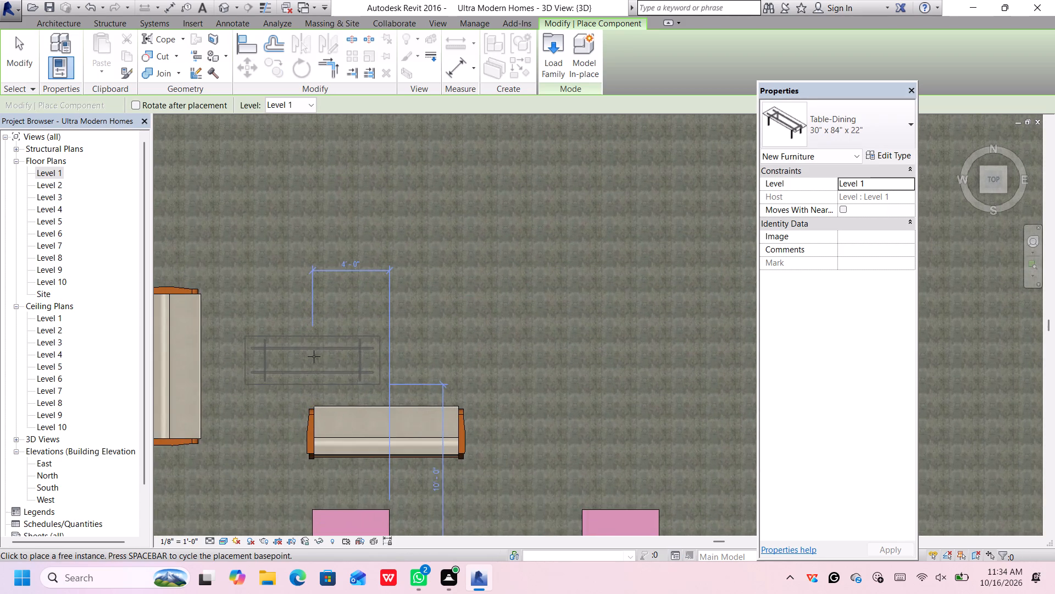
scroll(314, 356, down, 2)
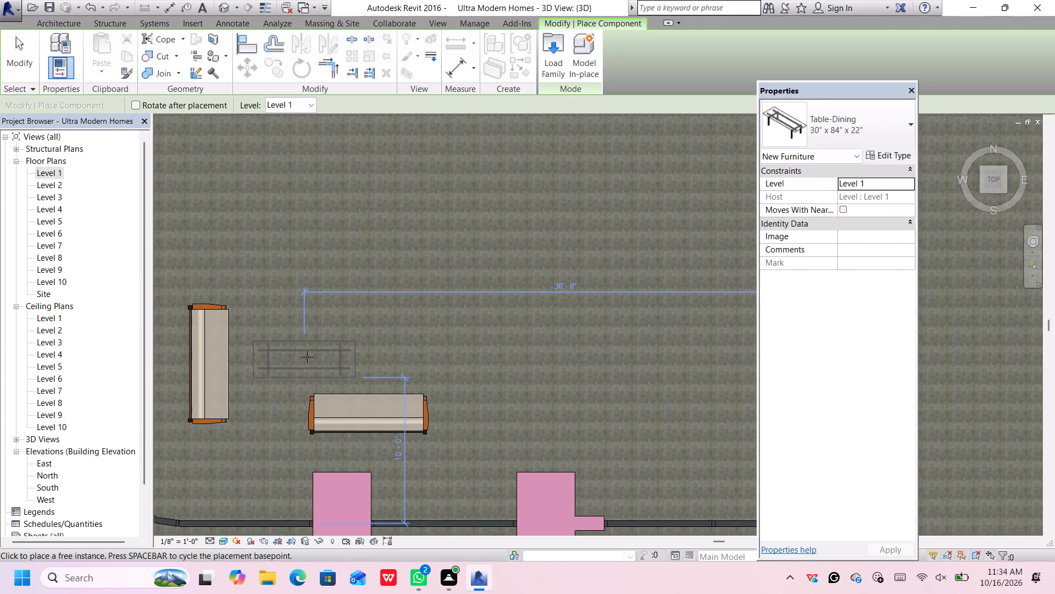
scroll(307, 357, down, 2)
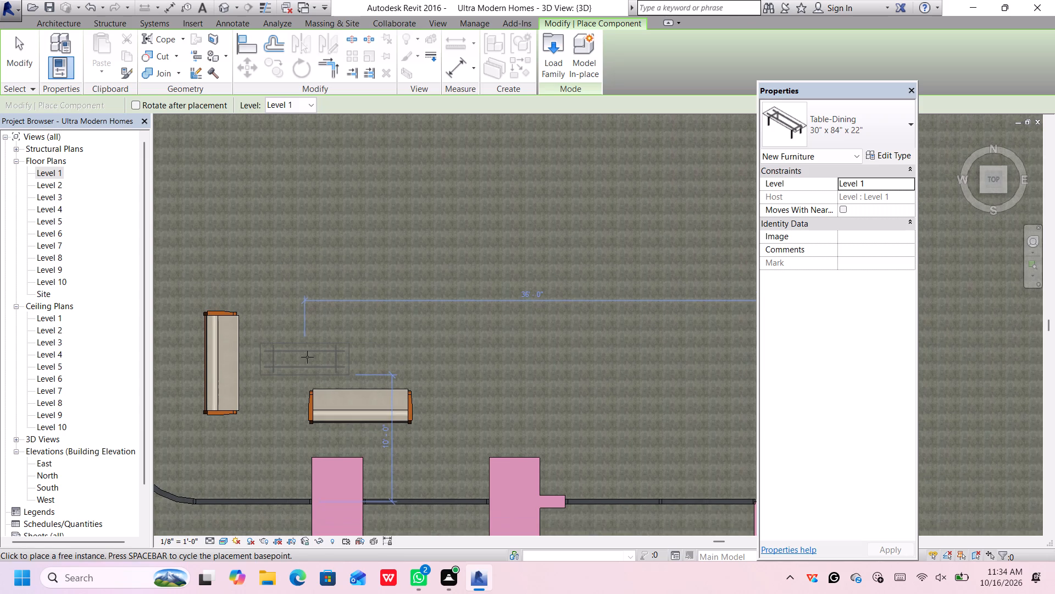
middle_drag(308, 356, 368, 362)
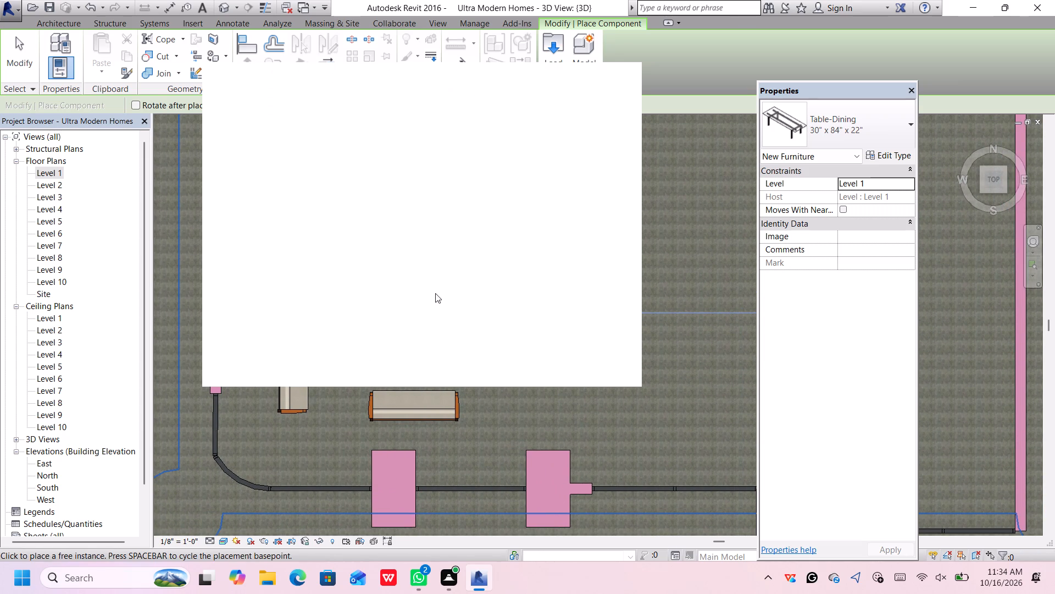
click(617, 84)
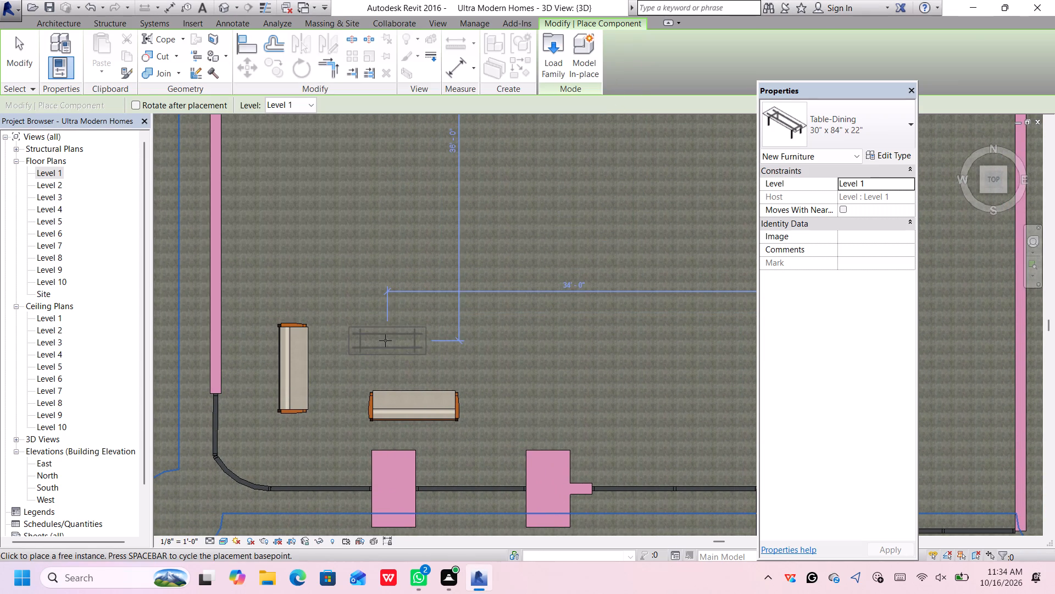
key(space)
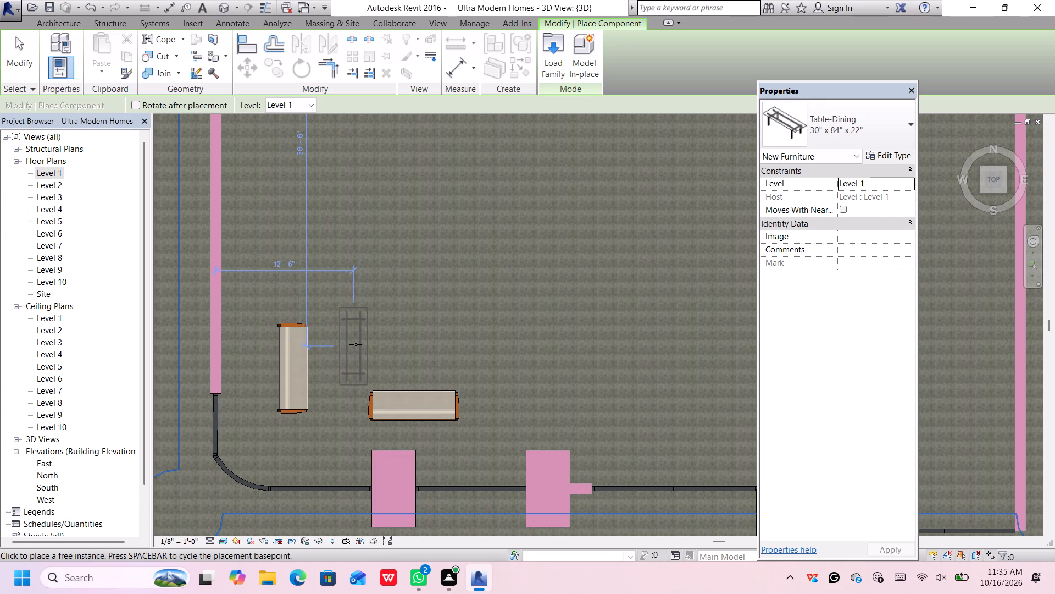
click(356, 344)
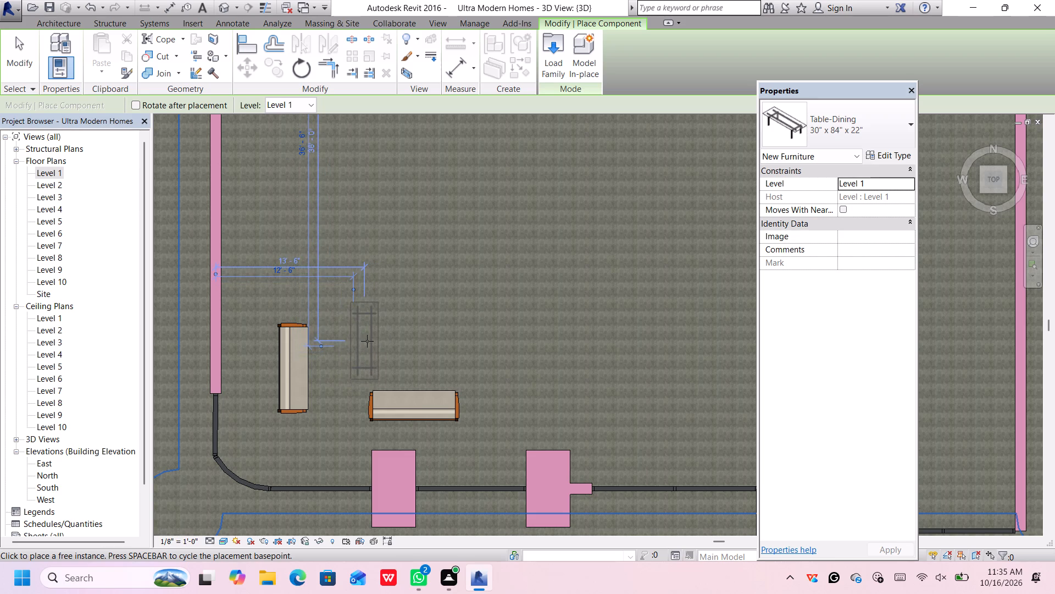
Place a 30" x 84" x 22" Table-Dining parallel to the front sofa, between the two sofas, about 13' from the west wall.
key(space)
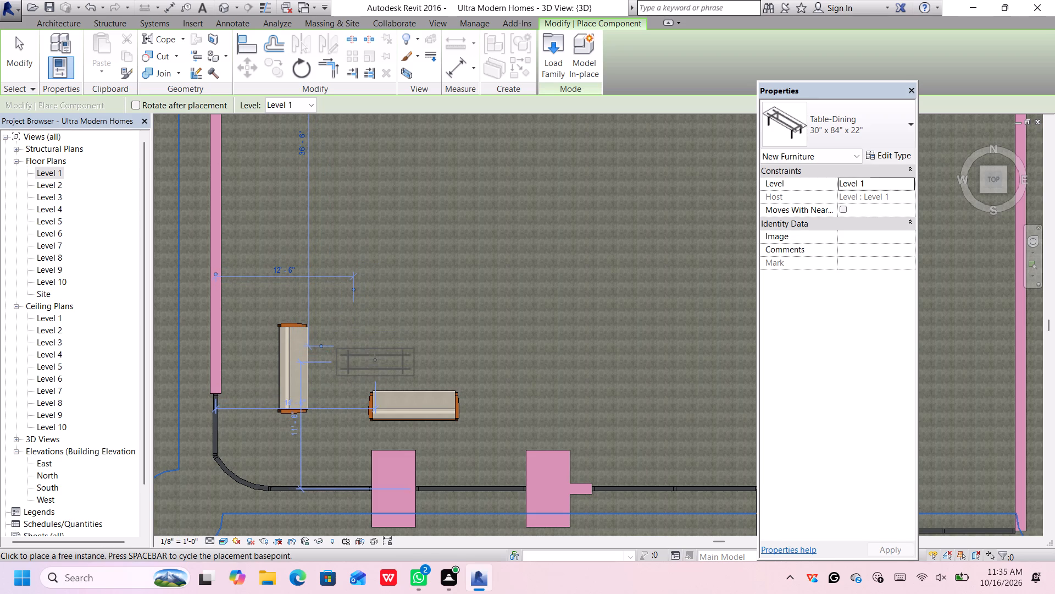
click(375, 360)
click(373, 356)
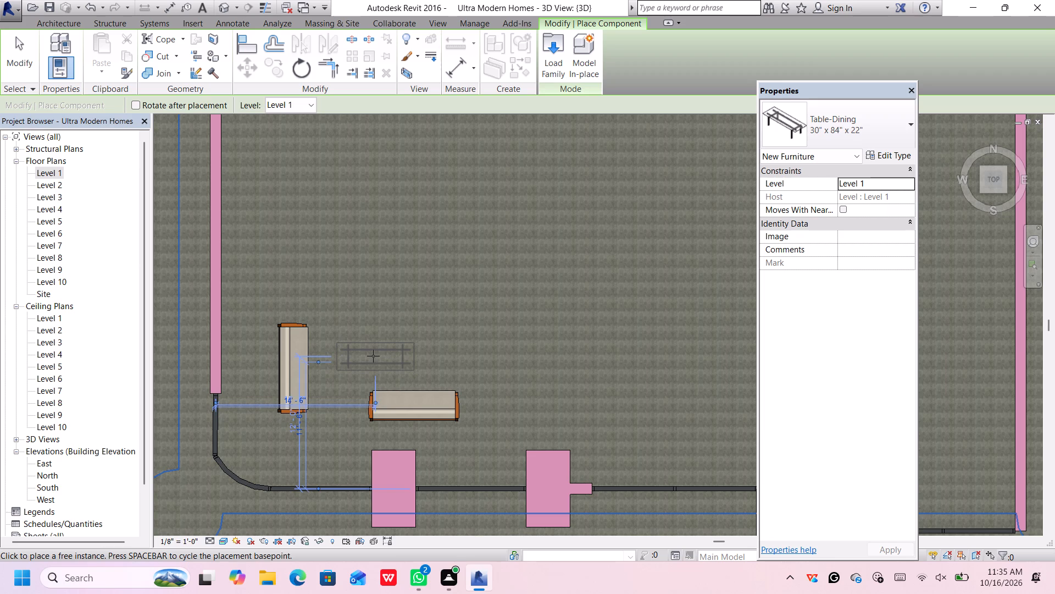
click(376, 355)
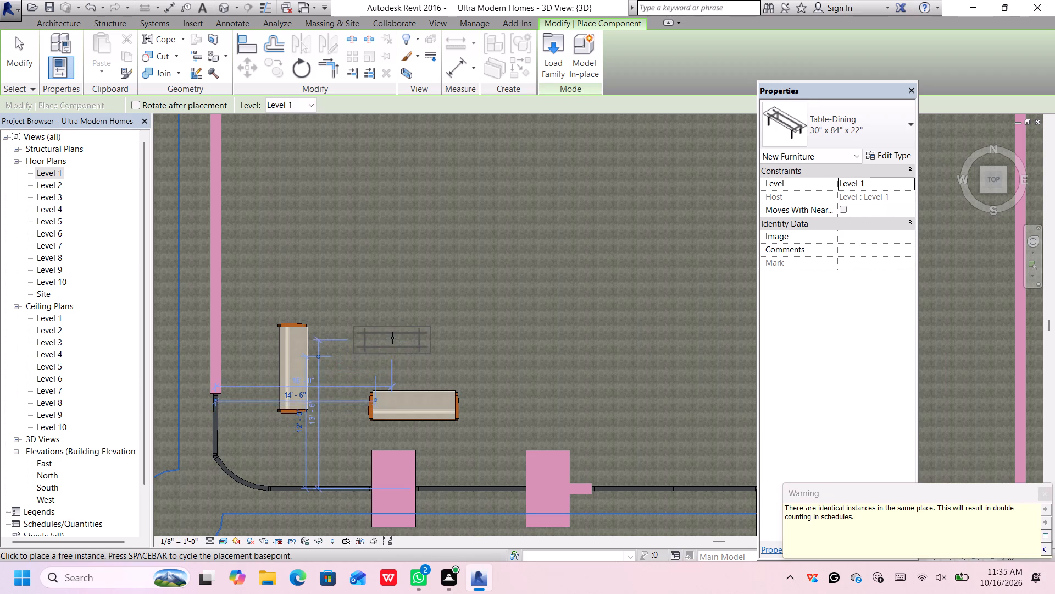
click(373, 363)
scroll(375, 367, up, 10)
click(342, 359)
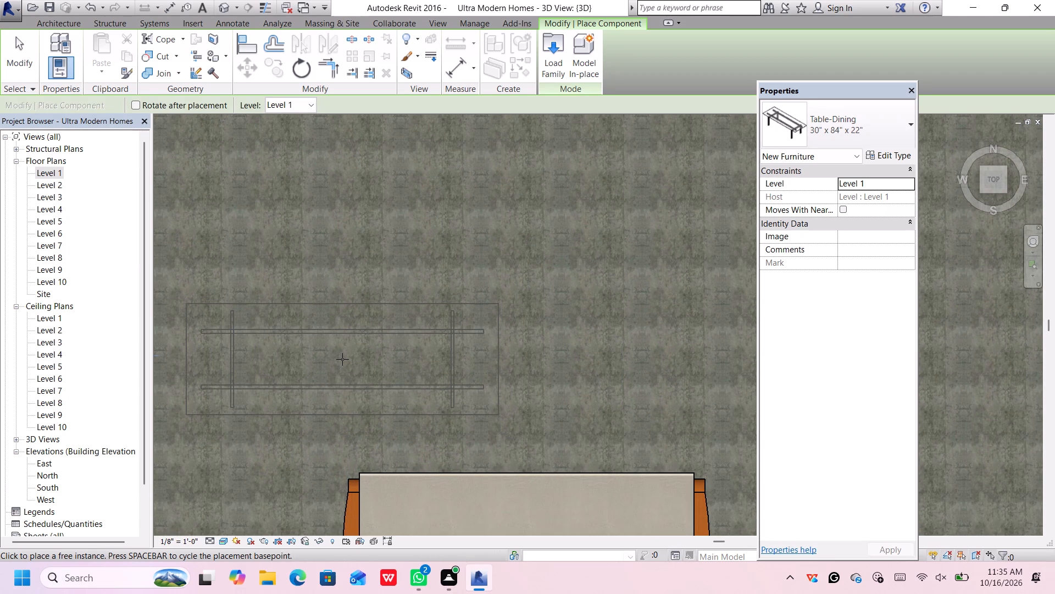
scroll(342, 359, down, 12)
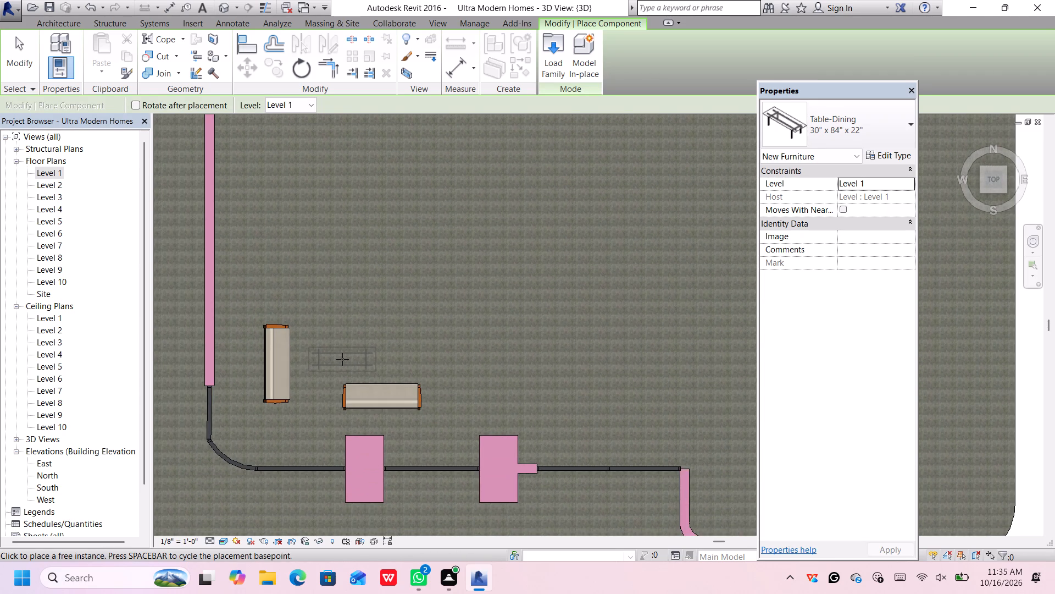
middle_drag(342, 359, 401, 360)
click(395, 362)
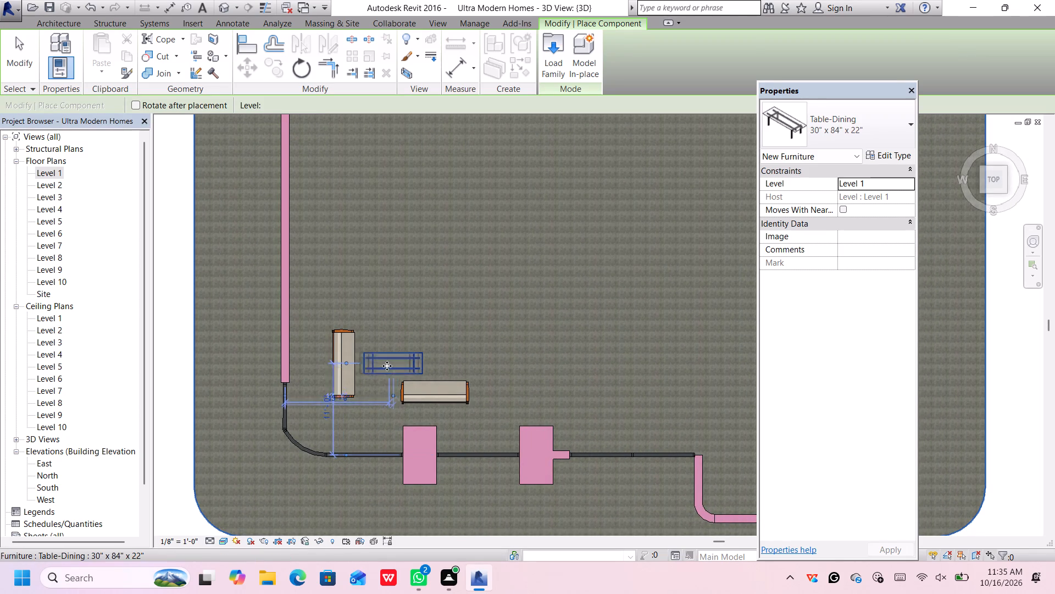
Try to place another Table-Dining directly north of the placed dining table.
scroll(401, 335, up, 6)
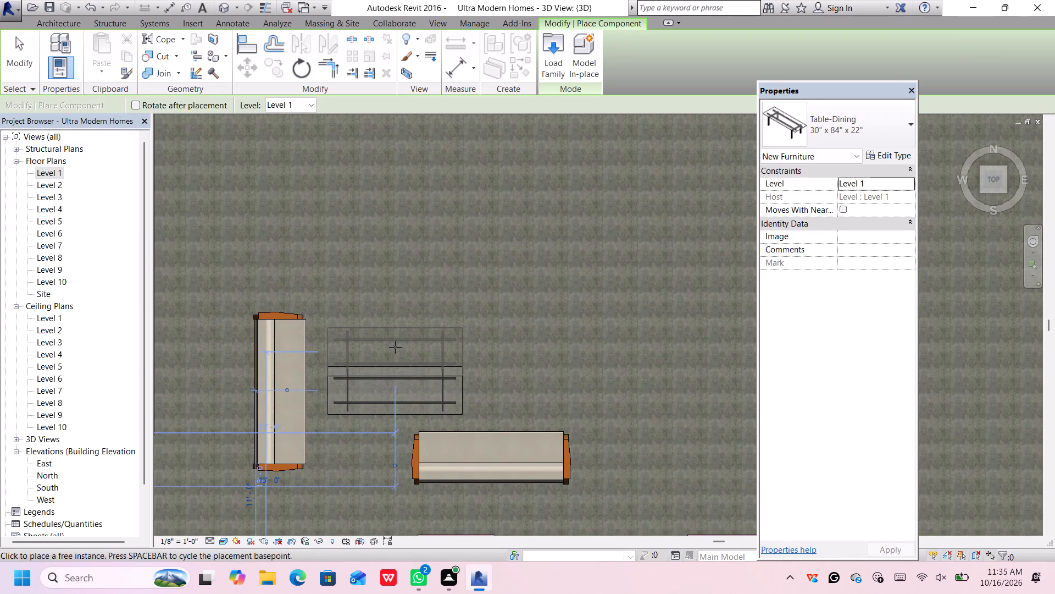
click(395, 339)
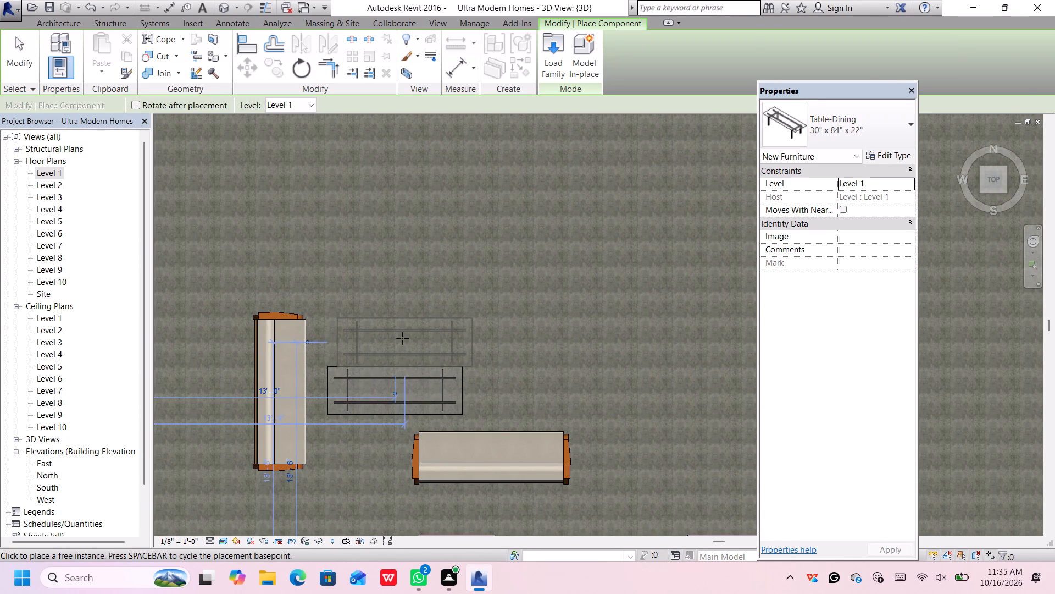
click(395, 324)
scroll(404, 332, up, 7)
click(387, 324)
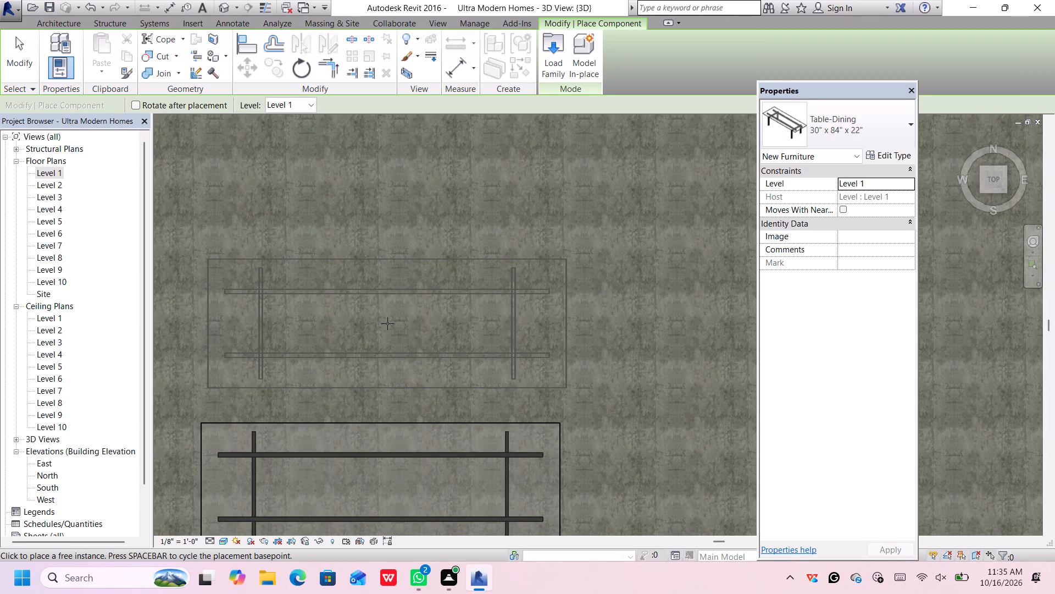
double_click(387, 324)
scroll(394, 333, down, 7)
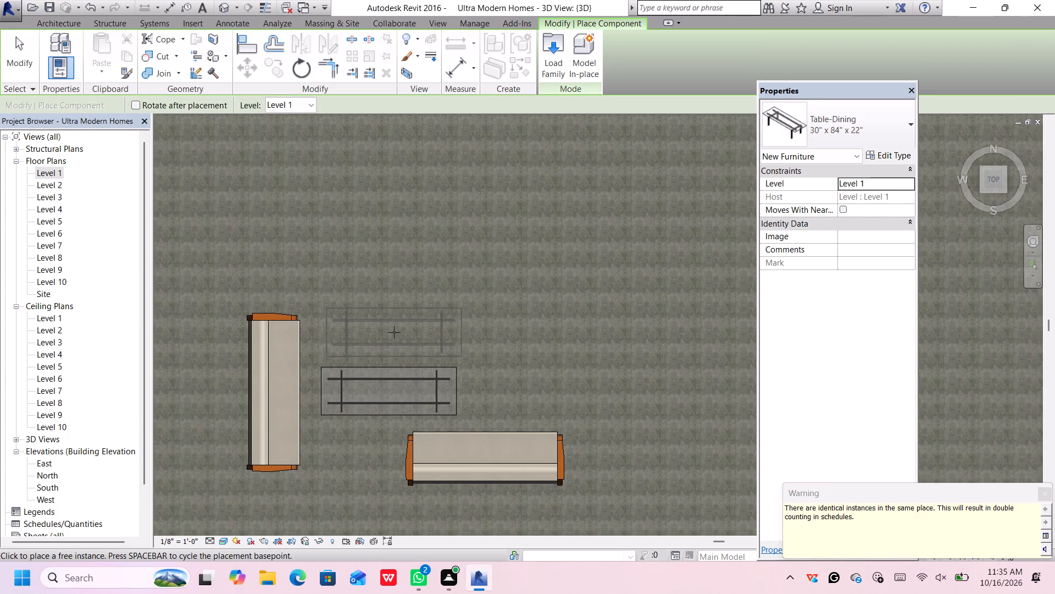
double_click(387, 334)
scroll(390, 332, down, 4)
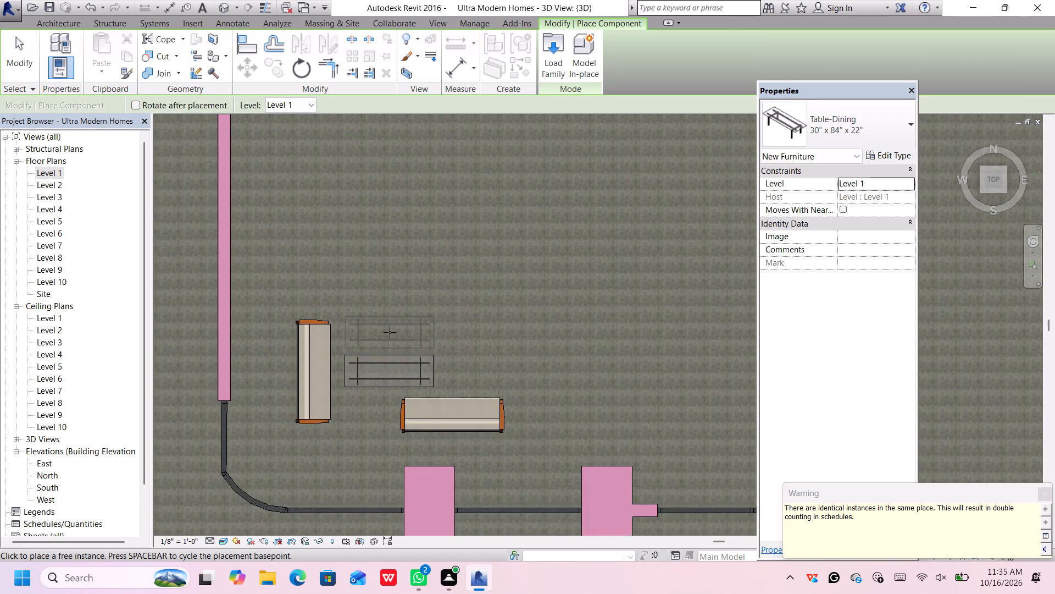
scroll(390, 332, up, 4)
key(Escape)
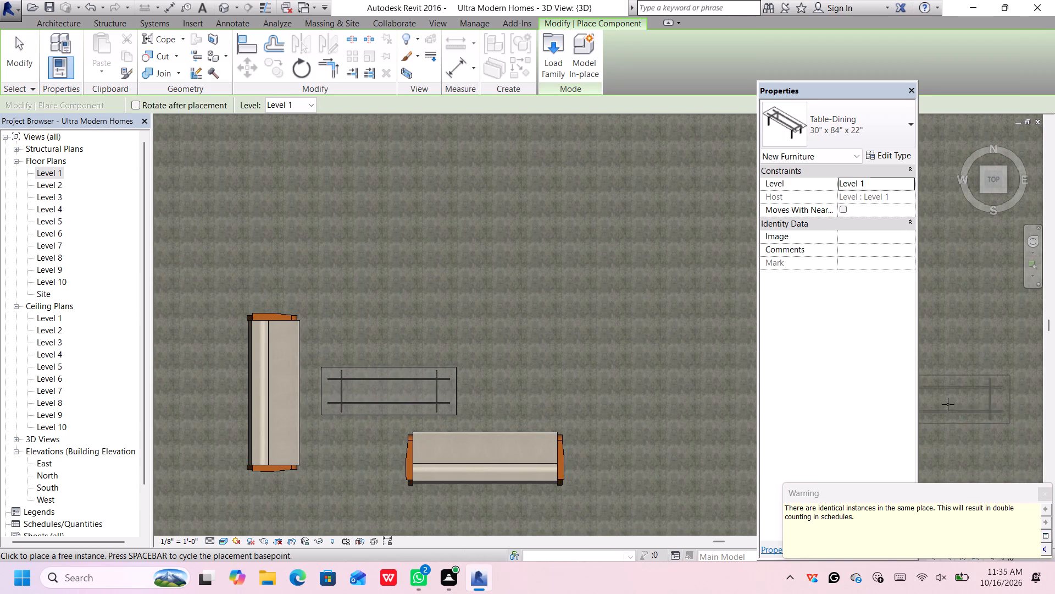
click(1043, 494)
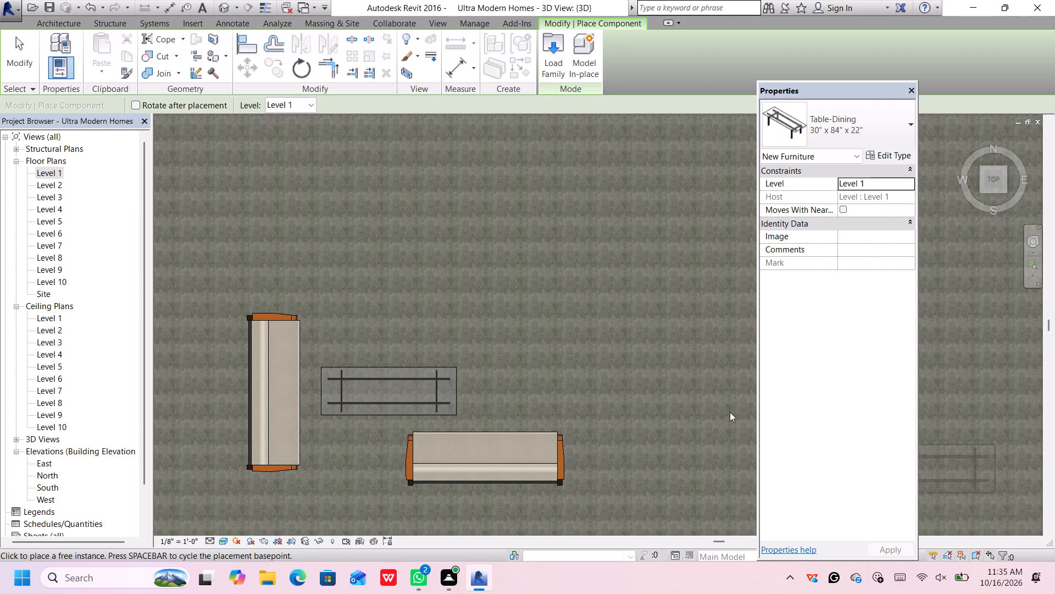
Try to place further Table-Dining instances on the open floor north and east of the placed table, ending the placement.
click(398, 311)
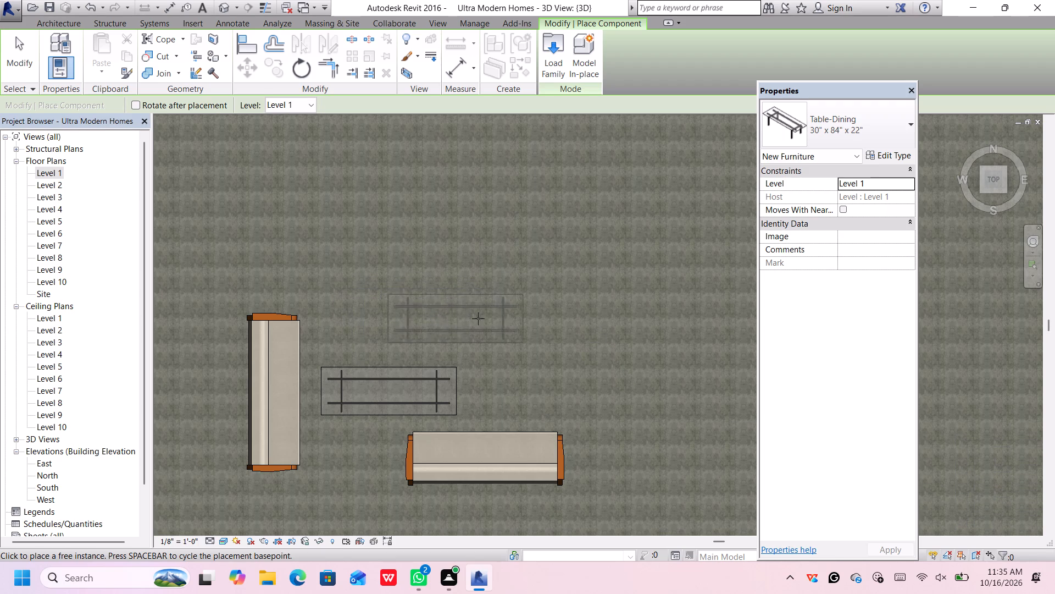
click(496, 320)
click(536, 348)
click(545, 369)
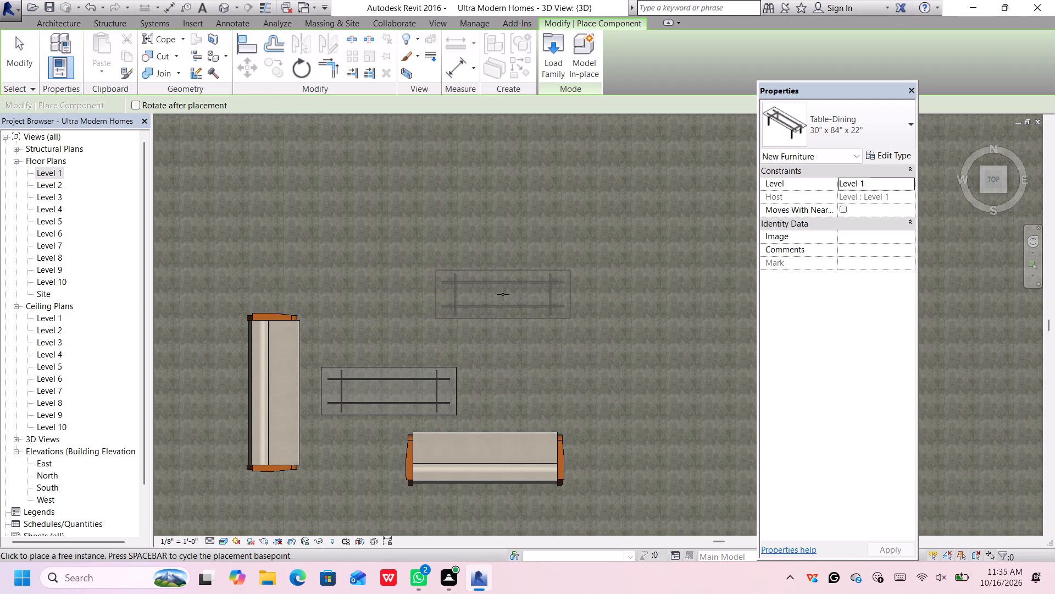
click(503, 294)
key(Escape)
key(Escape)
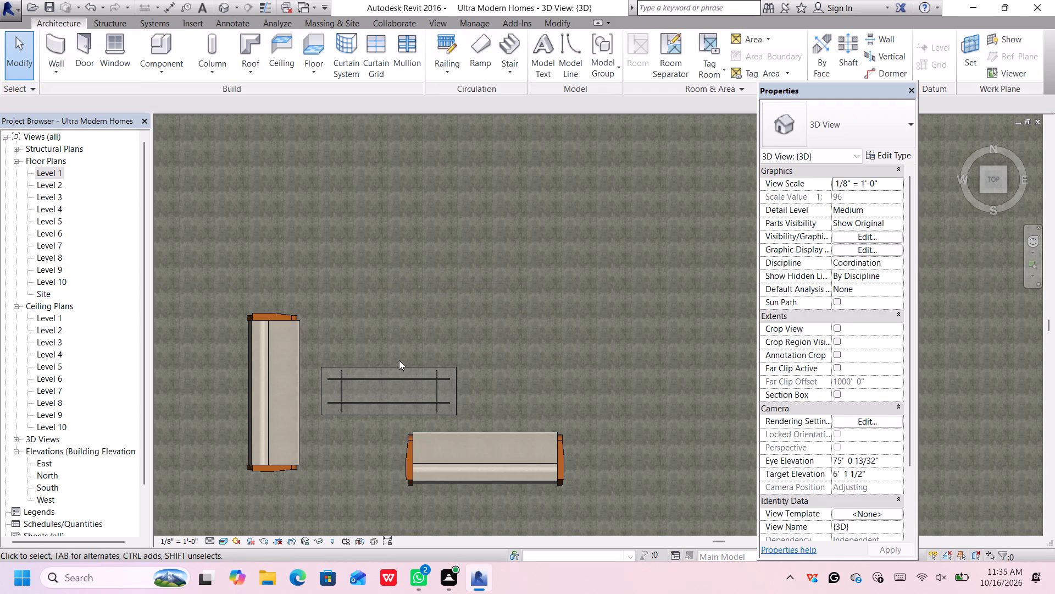
Nudge the dining table east, away from the west sofa, by seven small increments.
click(398, 373)
key(Right)
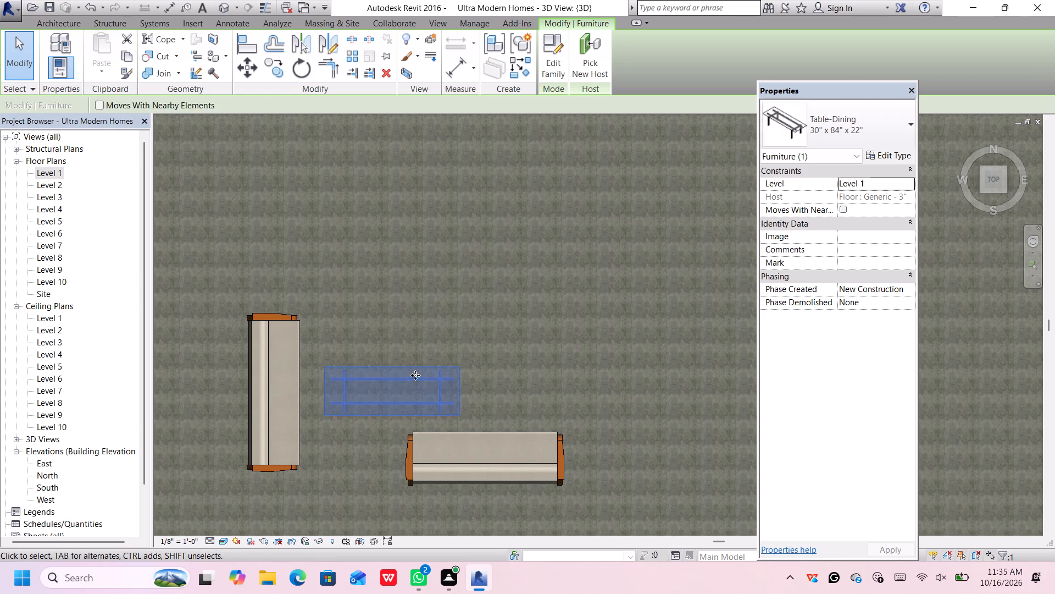
key(Right)
key(Right)
key(Right)
key(Right)
key(Right)
key(Right)
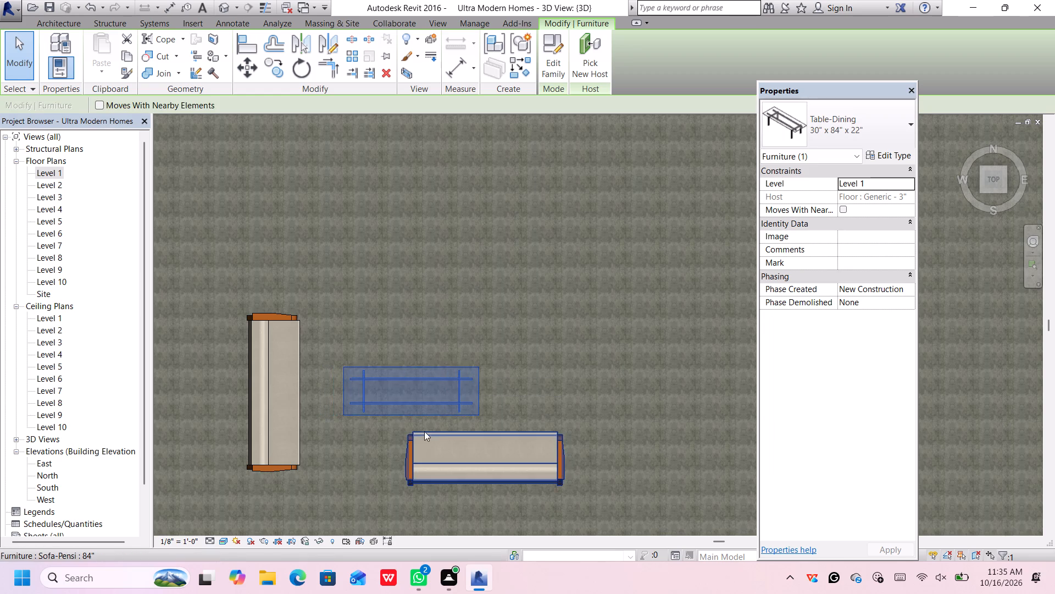
Nudge the front sofa south and west until it sits about 17' 3" from the west wall and 6' 3" from the front wall.
scroll(424, 428, down, 5)
scroll(429, 436, up, 2)
click(429, 429)
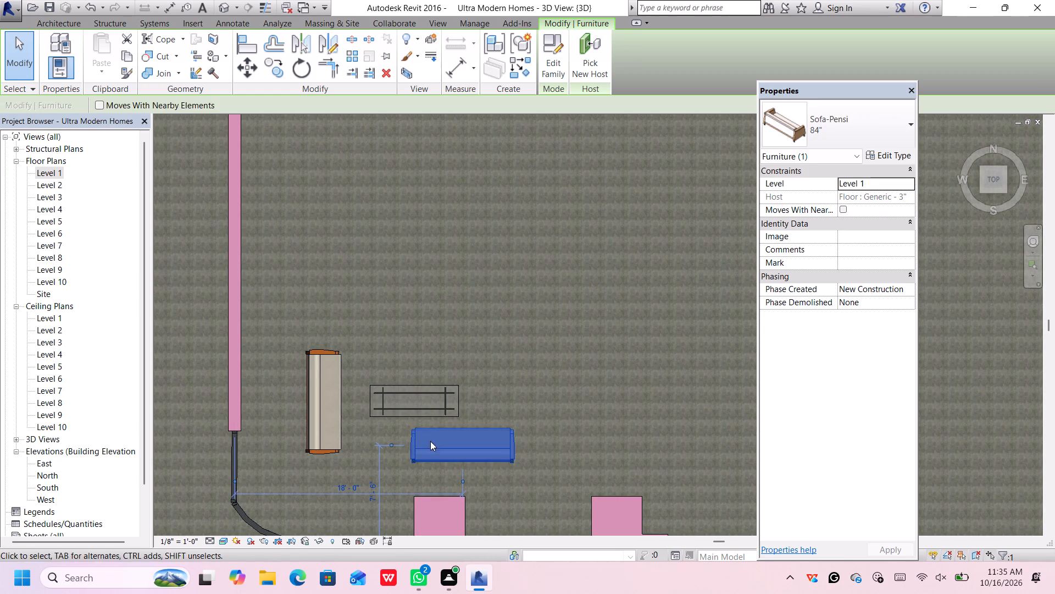
key(Down)
key(Down)
key(Down)
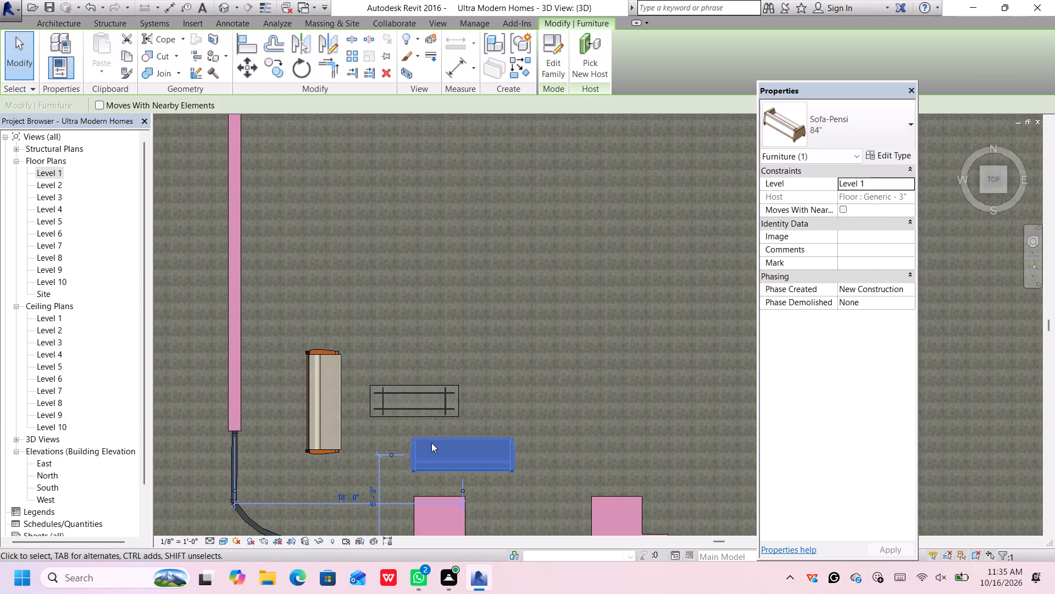
key(Down)
key(Left)
key(Left)
key(Left)
key(Left)
key(Left)
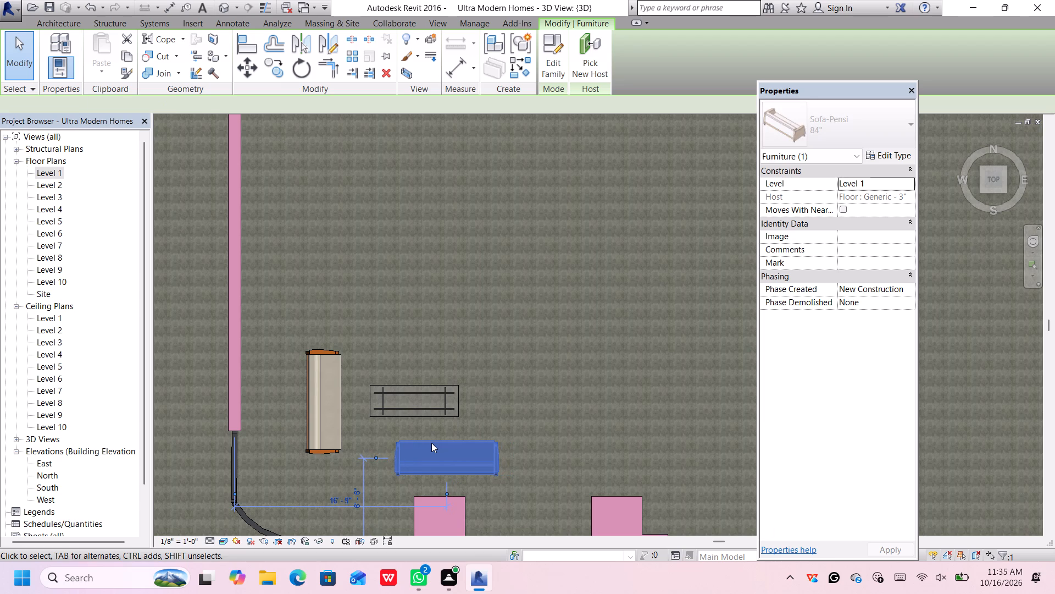
key(Down)
key(Left)
key(Left)
key(Left)
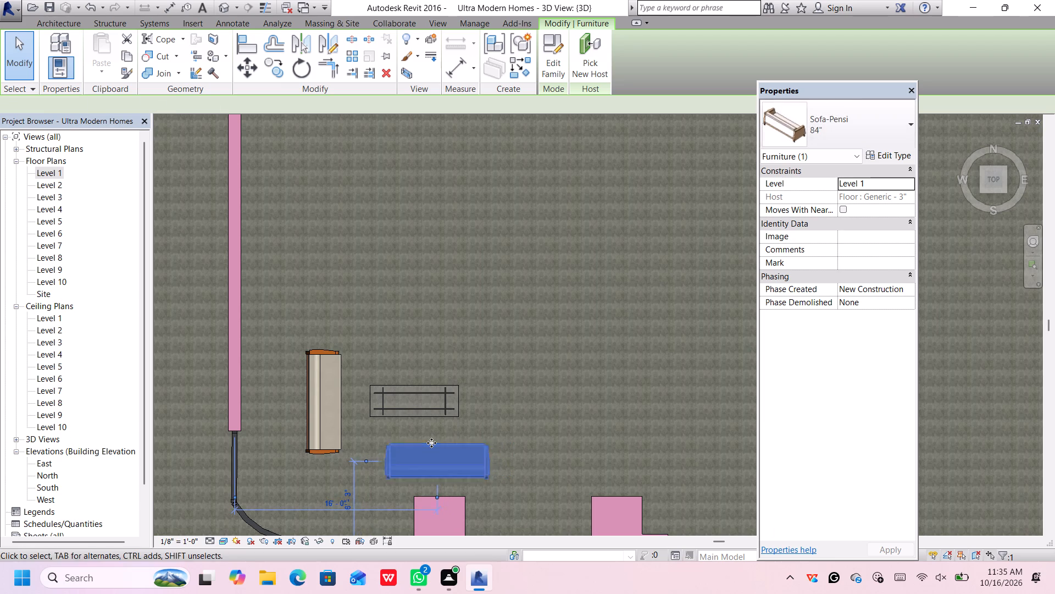
key(Right)
key(Right)
key(Right)
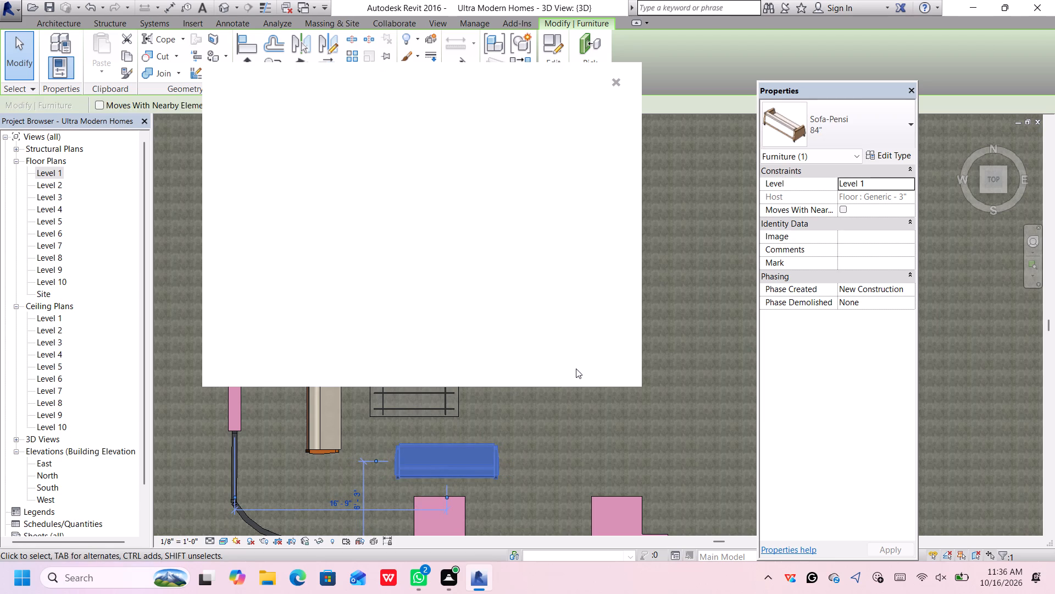
key(Right)
key(Right)
click(619, 80)
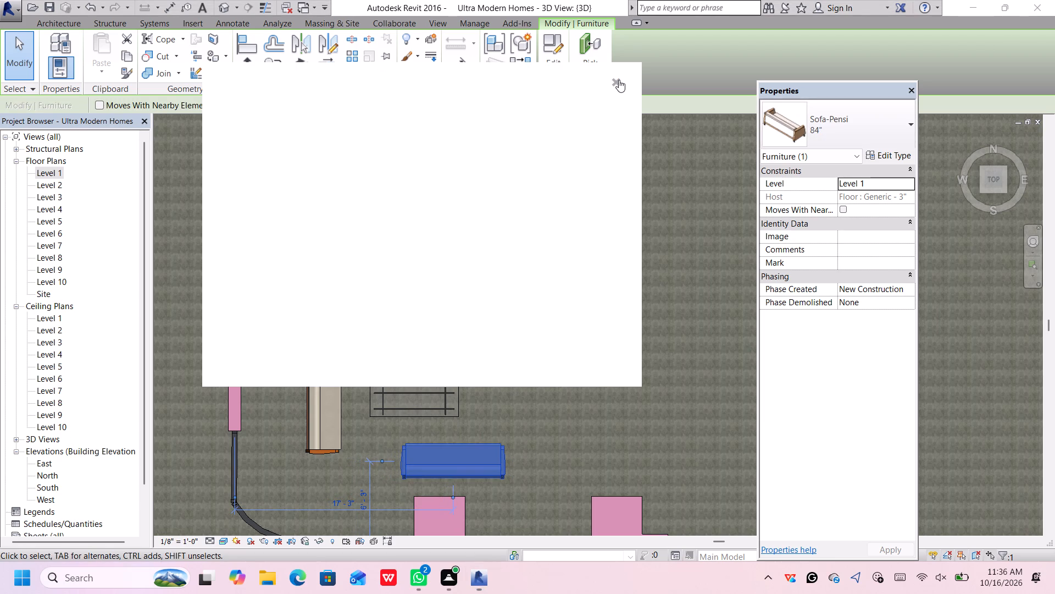
Nudge the dining table east and south to about 14' 11" from the west wall and 10' 3" from the front wall.
click(453, 391)
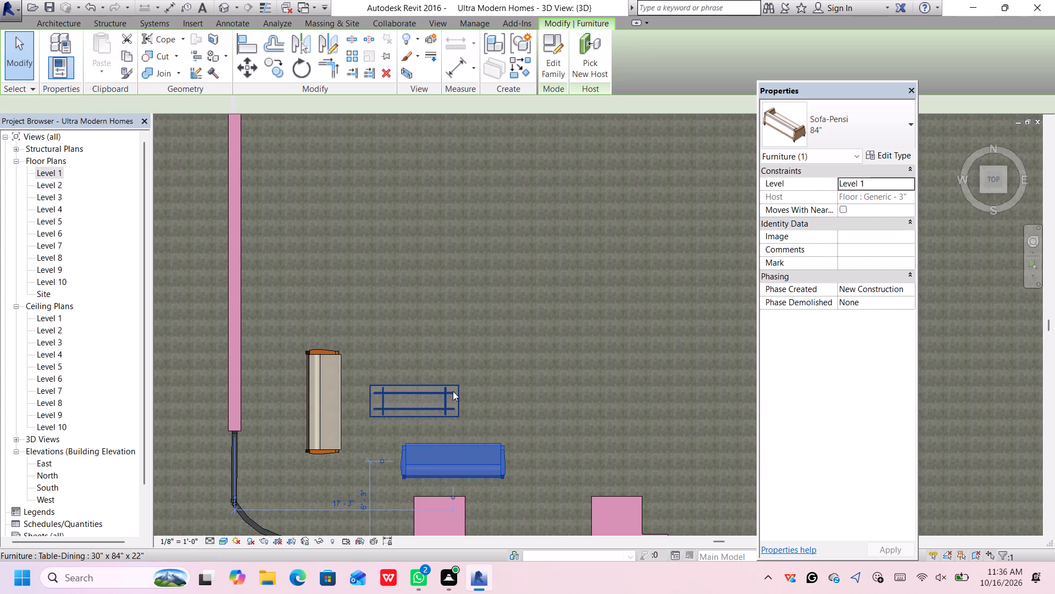
key(Right)
key(Right)
key(Right)
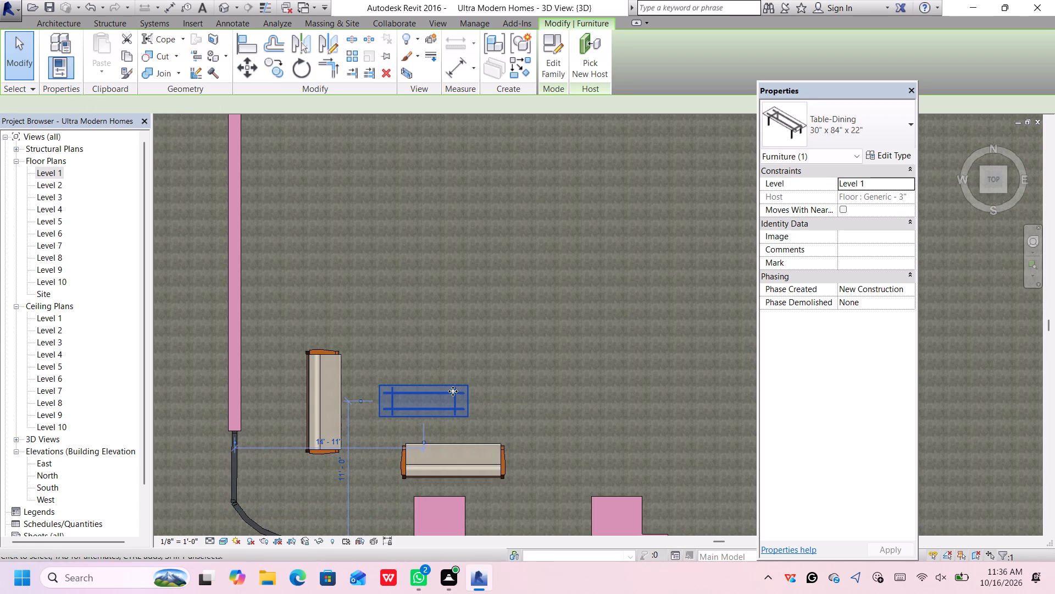
key(Down)
key(Down)
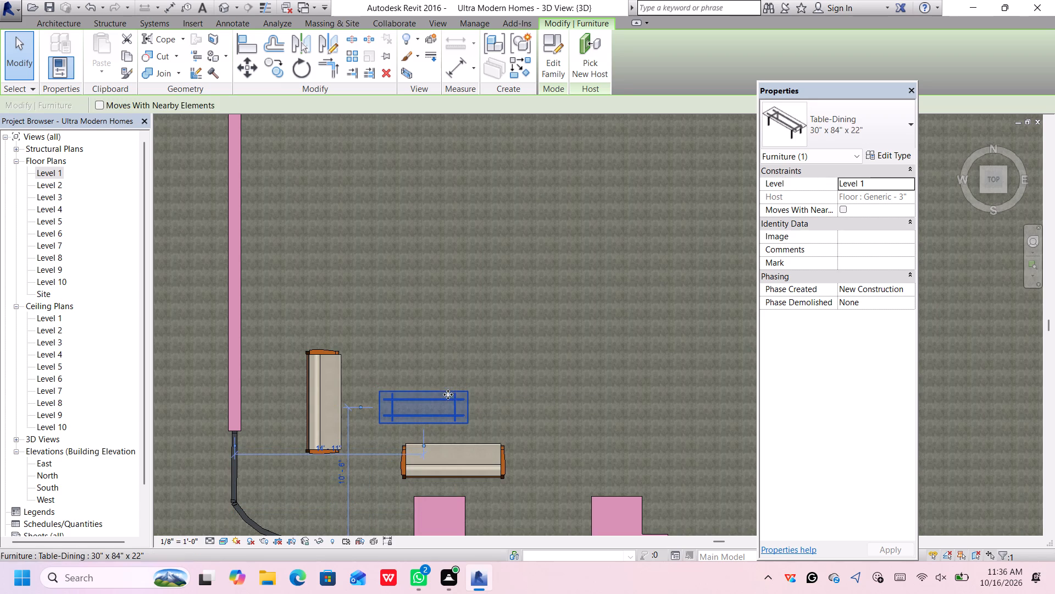
key(Down)
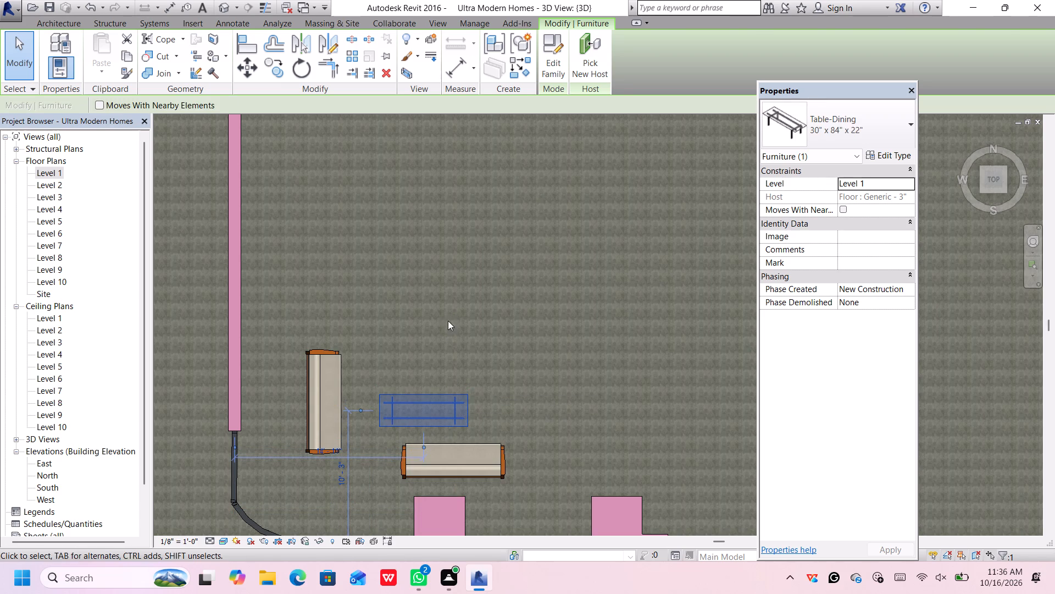
click(453, 345)
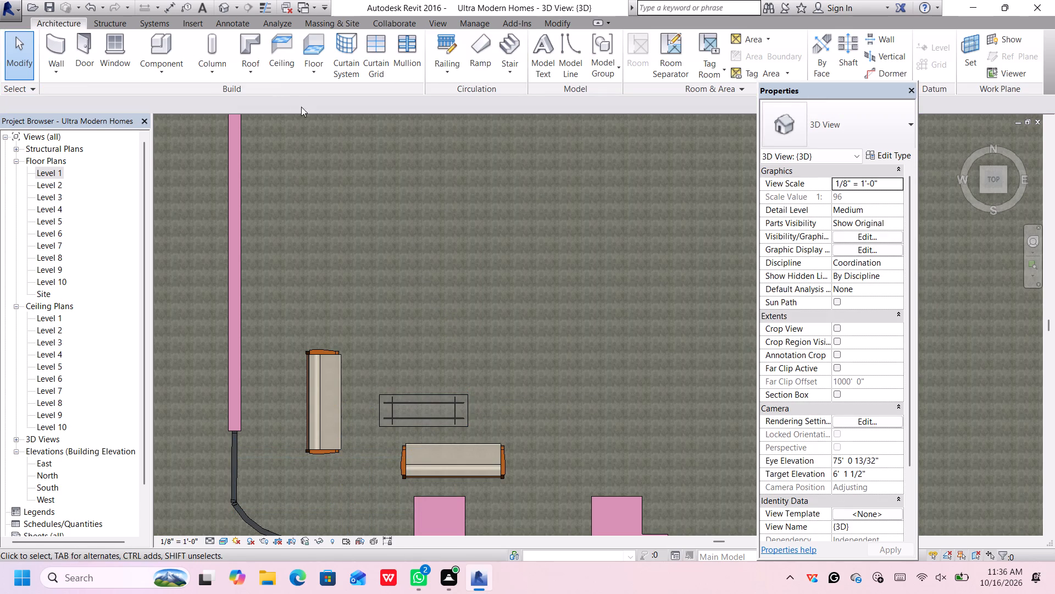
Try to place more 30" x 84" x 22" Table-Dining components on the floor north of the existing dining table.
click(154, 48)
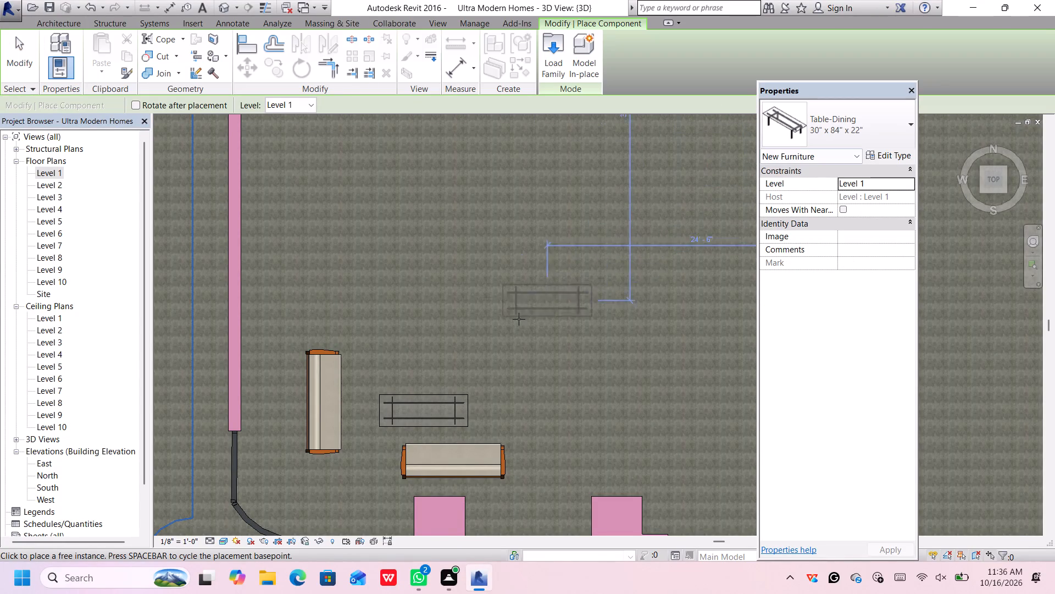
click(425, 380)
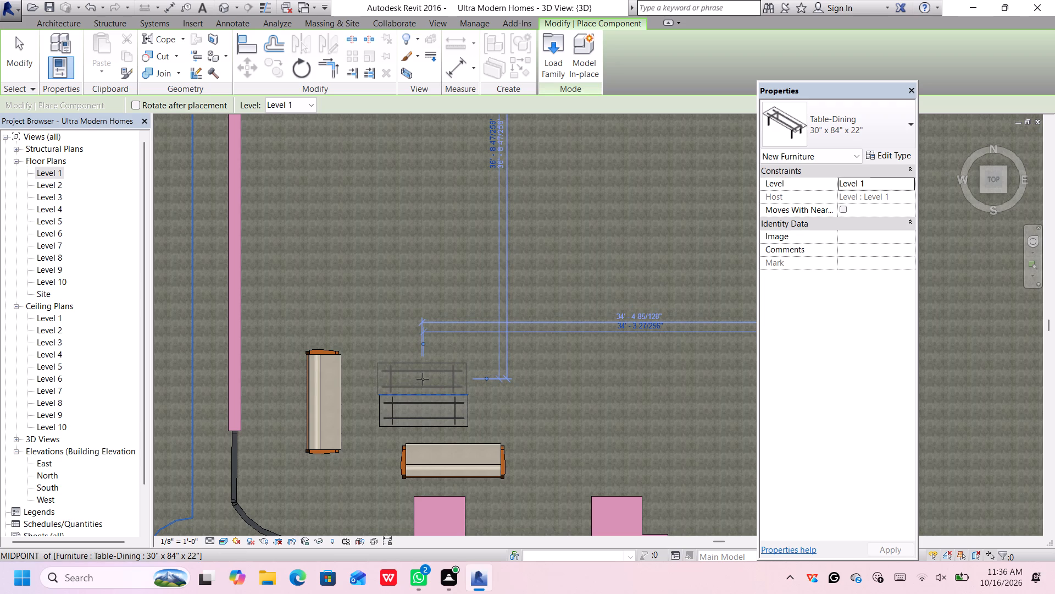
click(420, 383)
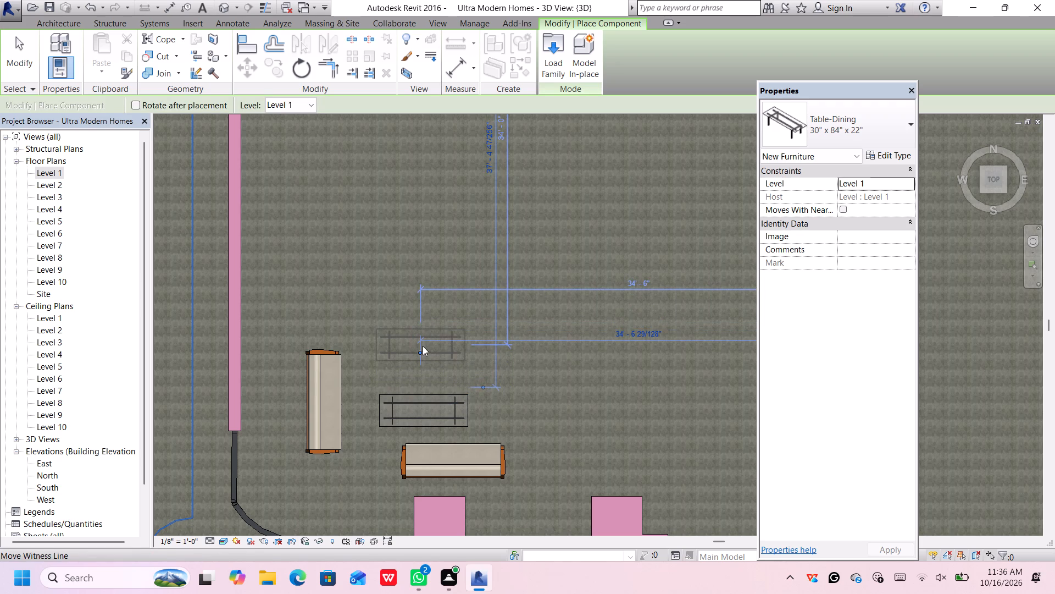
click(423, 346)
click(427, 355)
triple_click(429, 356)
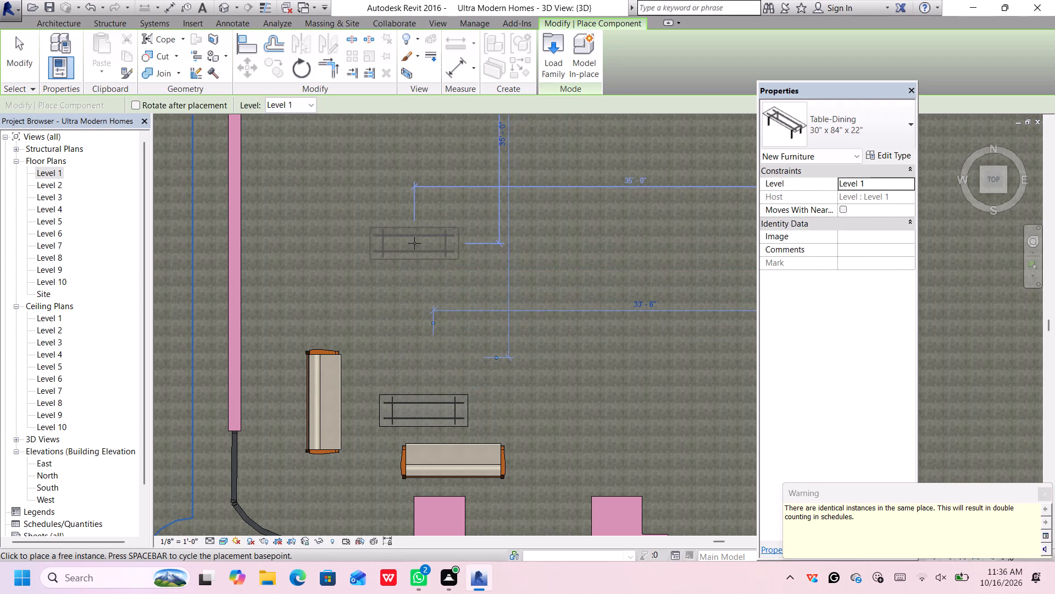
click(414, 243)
Place a Table-Dining outside the floor slab, about 18' 6" east of the east wall.
scroll(414, 244, down, 11)
scroll(493, 232, up, 4)
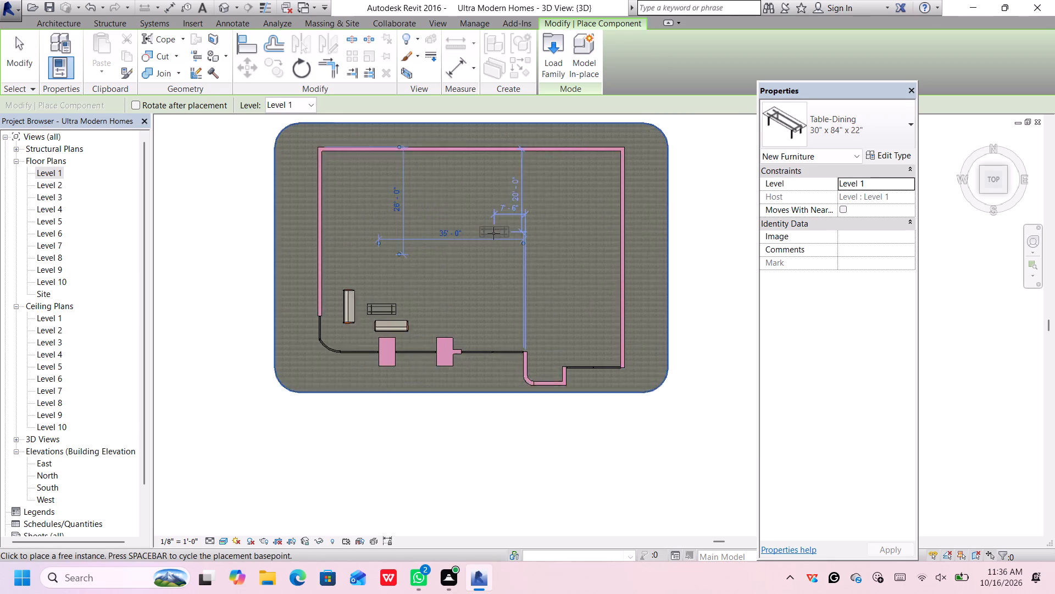
click(729, 191)
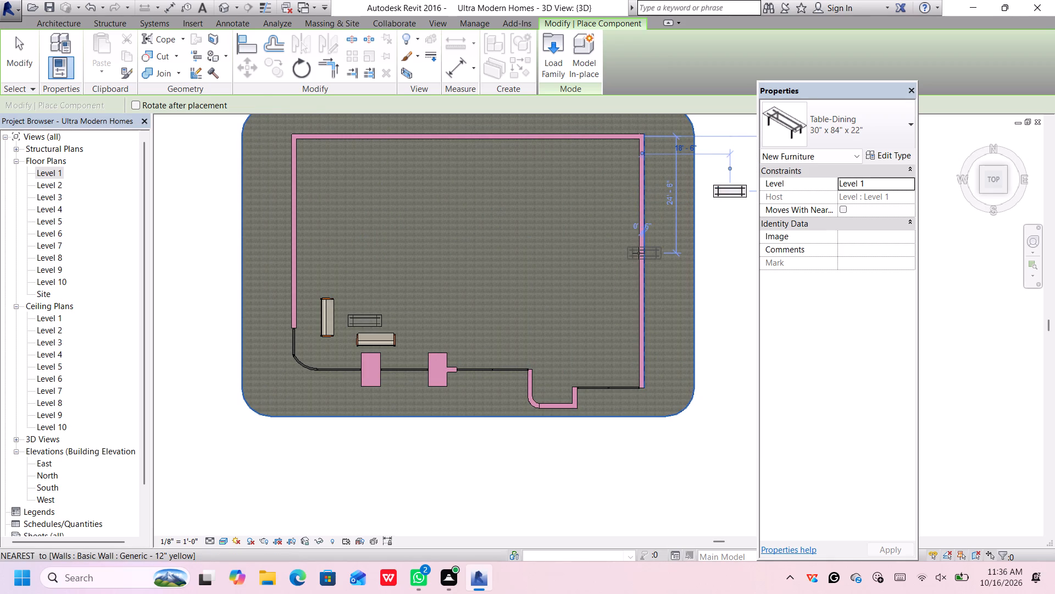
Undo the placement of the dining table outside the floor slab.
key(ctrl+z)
Place a second 30" x 84" x 22" Table-Dining northeast of the existing one, about 28' 6" west of the front bump-out wall.
scroll(392, 300, up, 2)
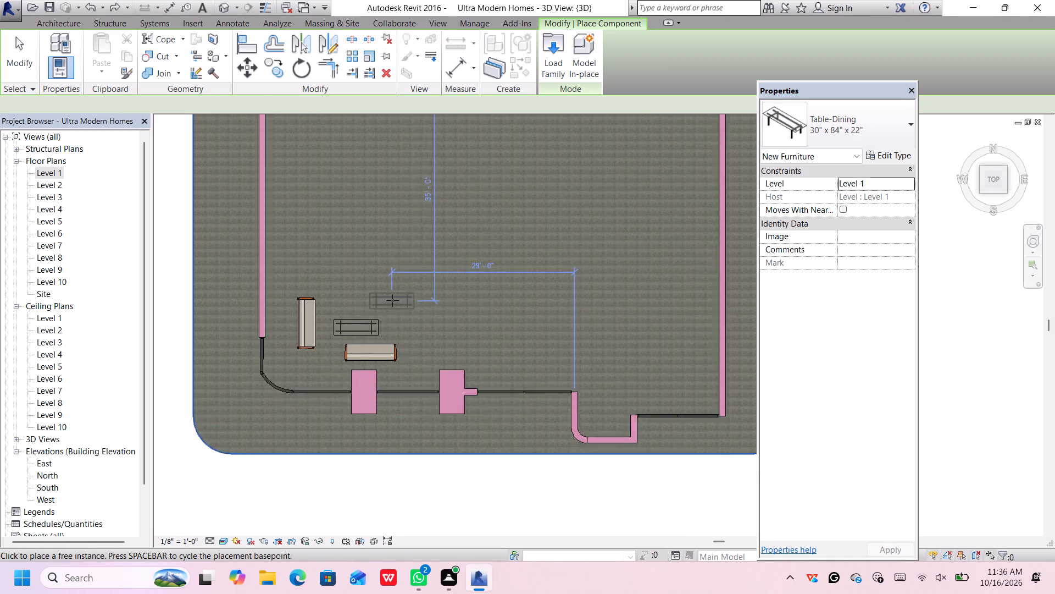
scroll(392, 300, up, 1)
click(395, 298)
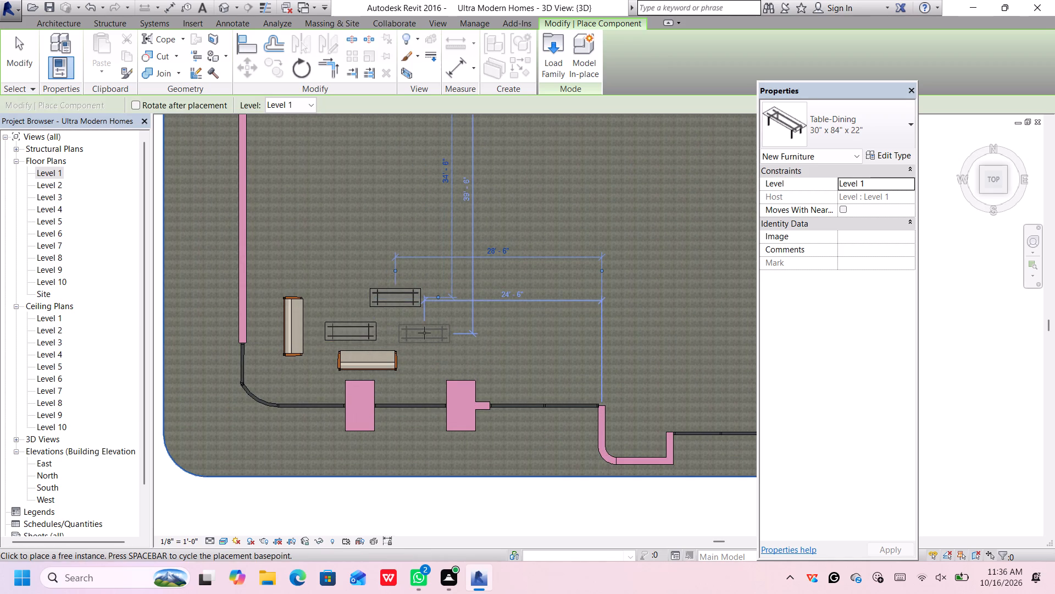
scroll(404, 323, up, 3)
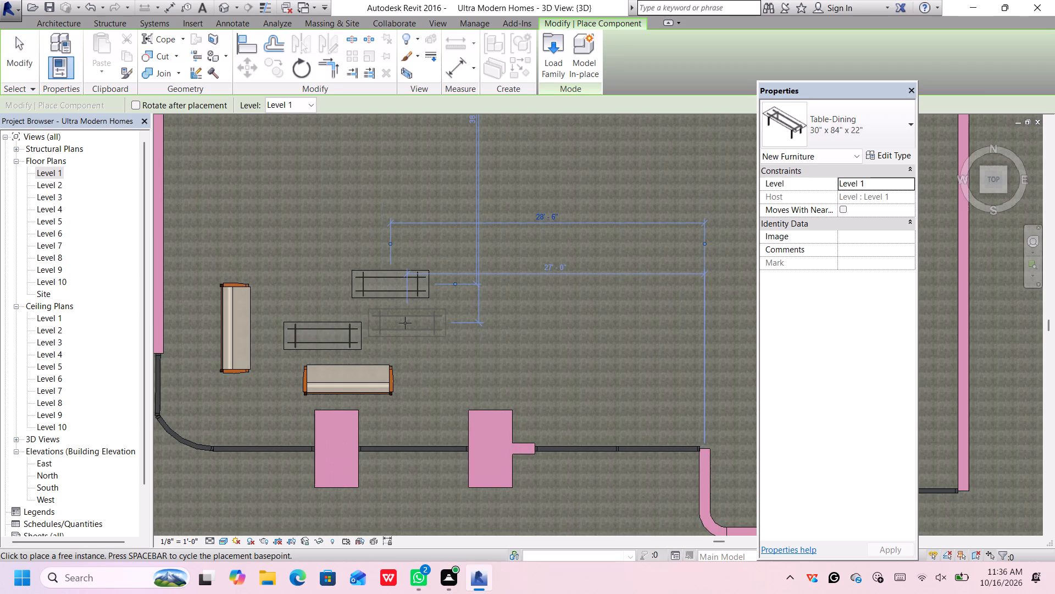
key(space)
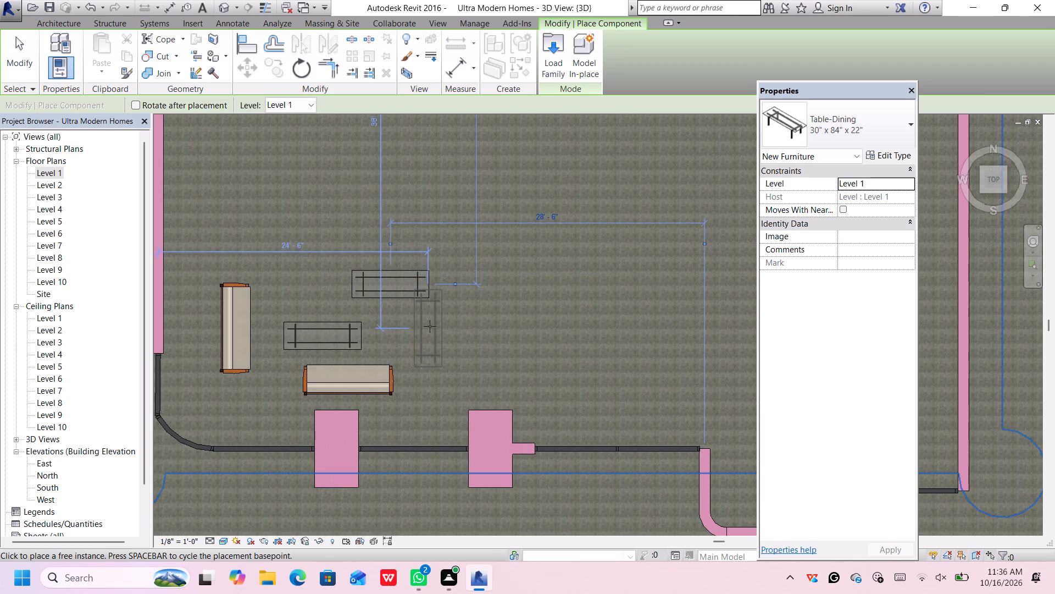
key(Escape)
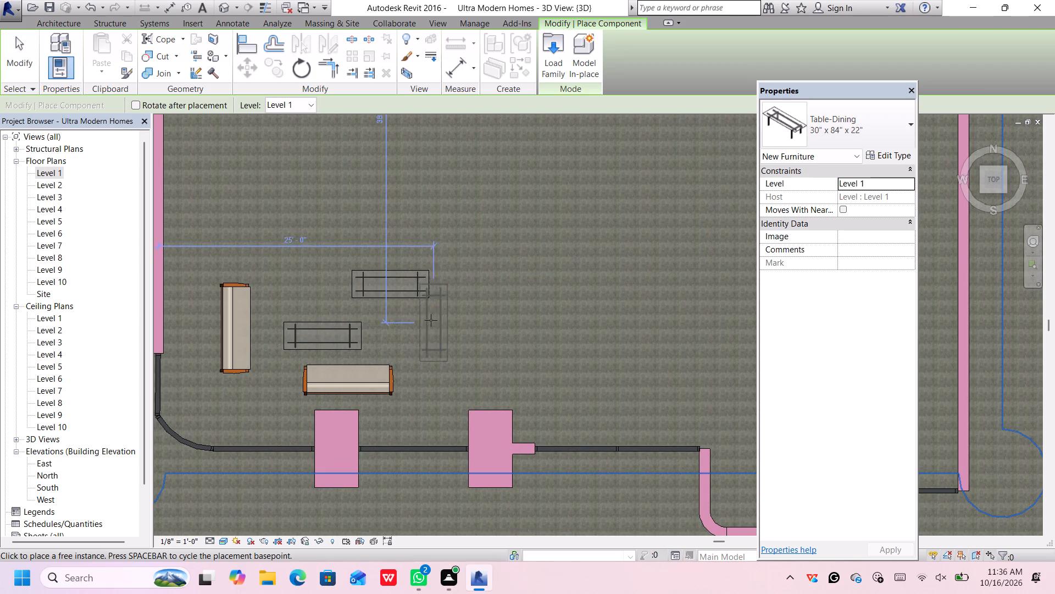
key(Escape)
Nudge the new dining table south until its front edge meets the north edge line of the existing table.
click(395, 298)
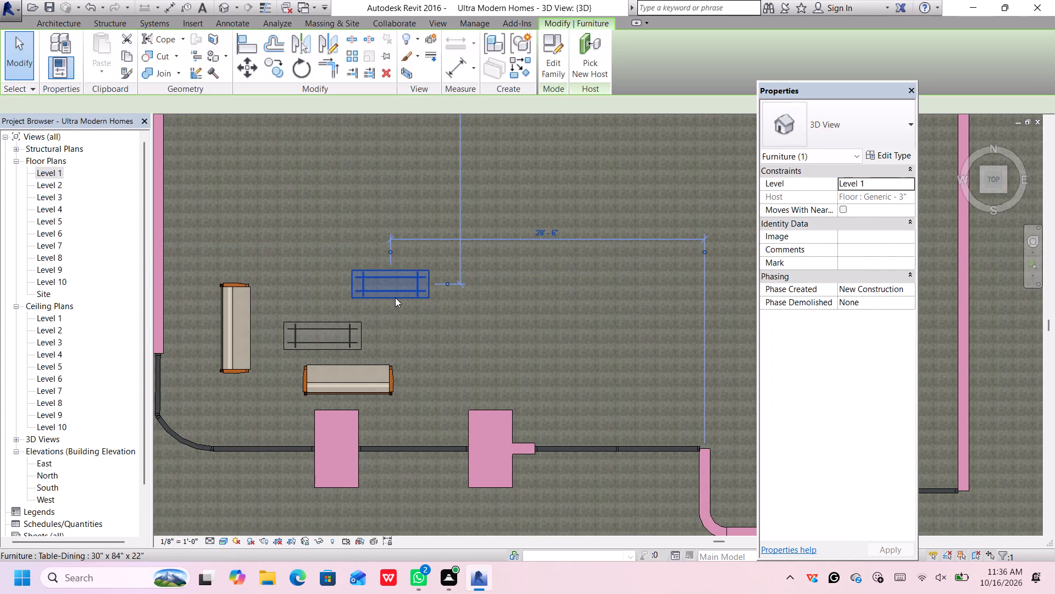
key(Down)
key(Down)
key(Down)
key(Down)
key(Down)
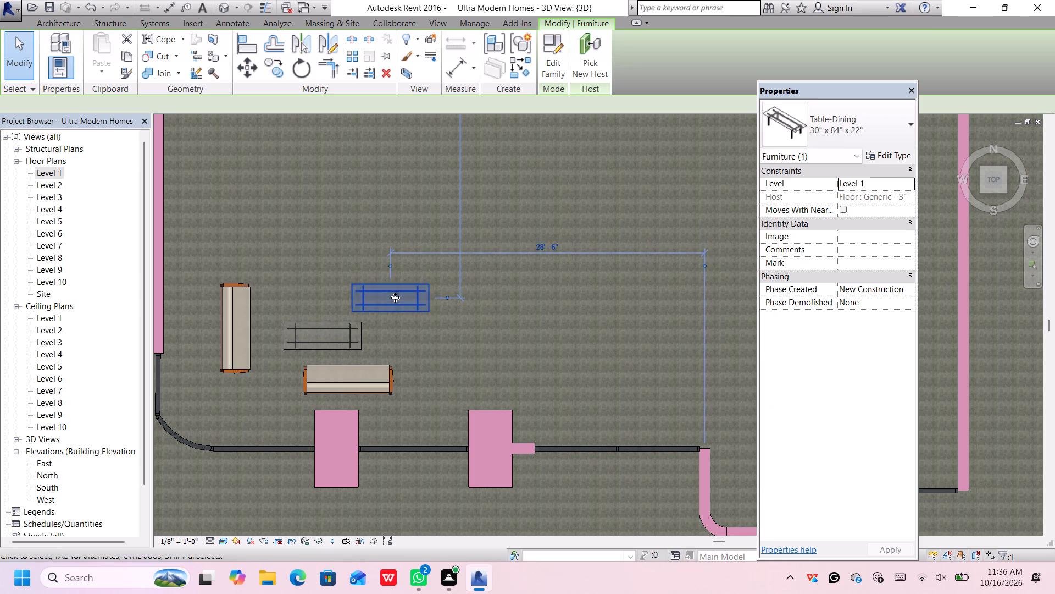
key(Down)
key(Down)
key(Down)
key(Down)
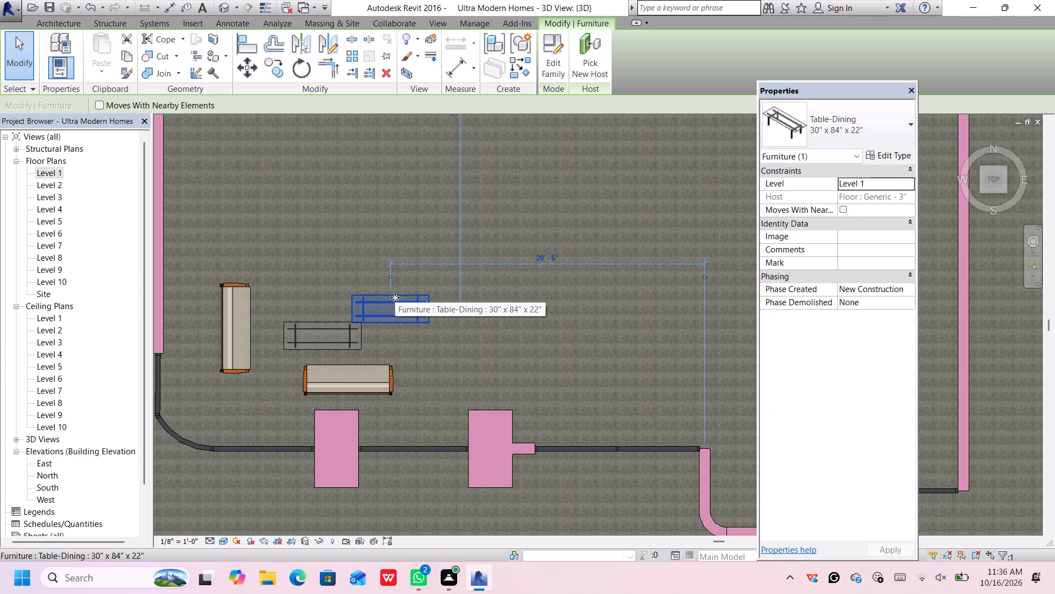
scroll(375, 313, up, 13)
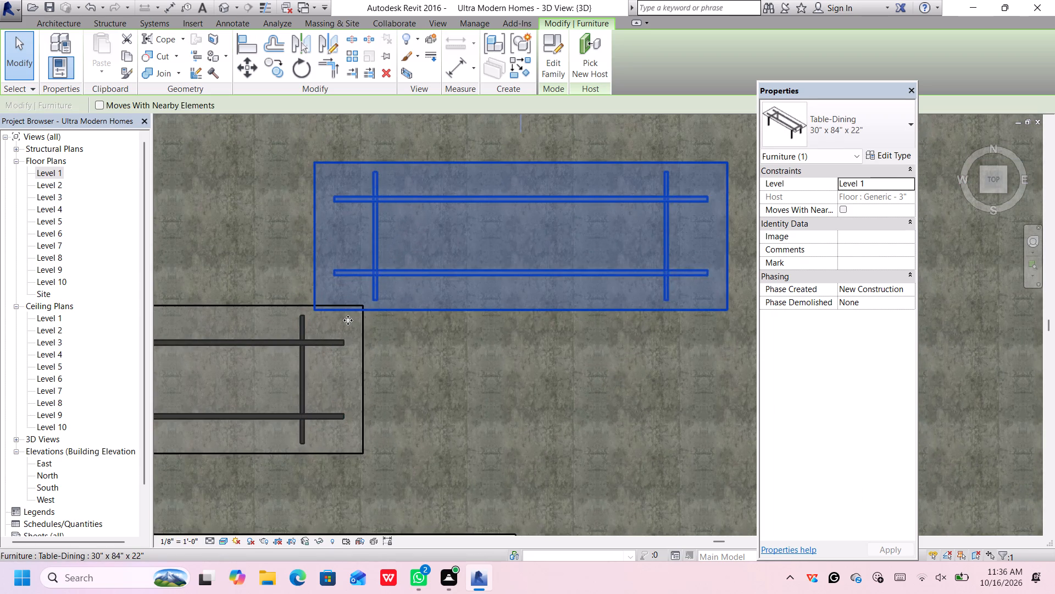
key(Up)
key(Up)
key(Up)
key(Down)
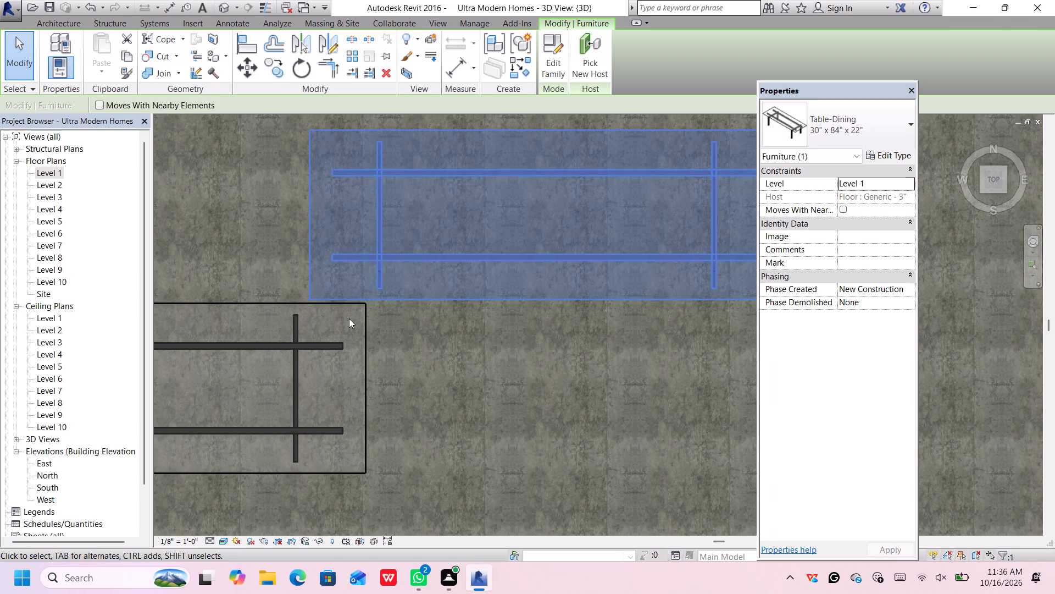
Nudge the new dining table west along the existing table's north edge until their ends nearly line up.
key(Left)
key(Left)
key(Left)
key(Left)
key(Left)
key(Left)
key(Left)
key(Left)
key(Left)
key(Left)
key(Left)
key(Left)
key(Left)
key(Left)
key(Left)
key(Left)
key(Left)
key(Left)
key(Left)
key(Left)
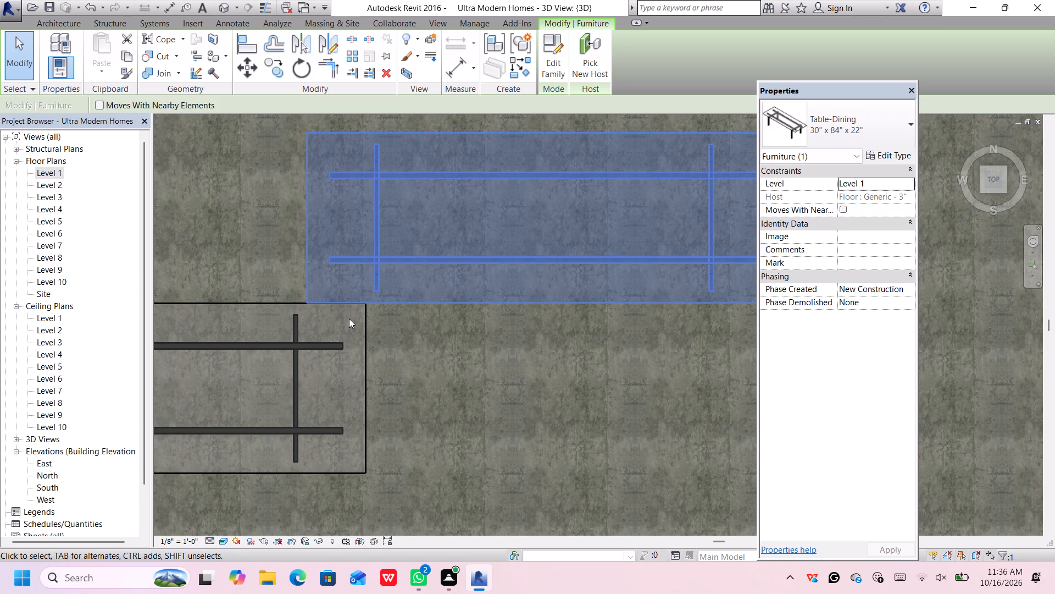
scroll(349, 318, down, 7)
middle_drag(385, 324, 571, 326)
key(Left)
key(Left)
key(Left)
key(Left)
key(Left)
key(Left)
key(Left)
key(Left)
key(Left)
key(Left)
key(Left)
key(Left)
key(Left)
key(Left)
key(Left)
key(Left)
key(Left)
key(Left)
key(Left)
key(Left)
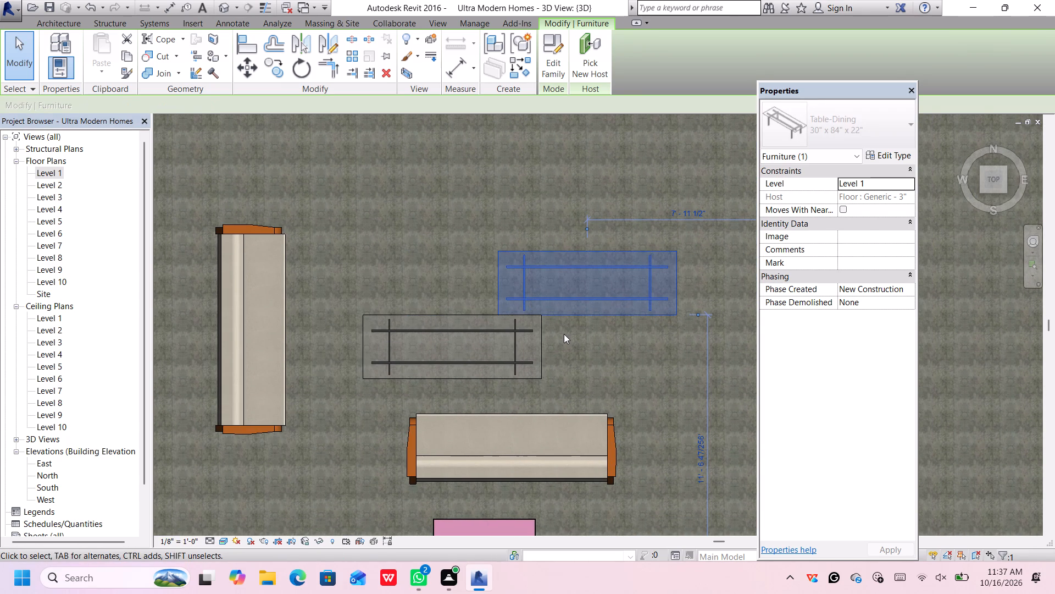
key(Left)
key(Left)
key(Left)
key(Left)
key(Left)
key(Left)
key(Left)
key(Left)
key(Left)
key(Left)
key(Left)
key(Left)
key(Left)
key(Left)
key(Left)
key(Left)
key(Left)
key(Left)
key(Left)
key(Left)
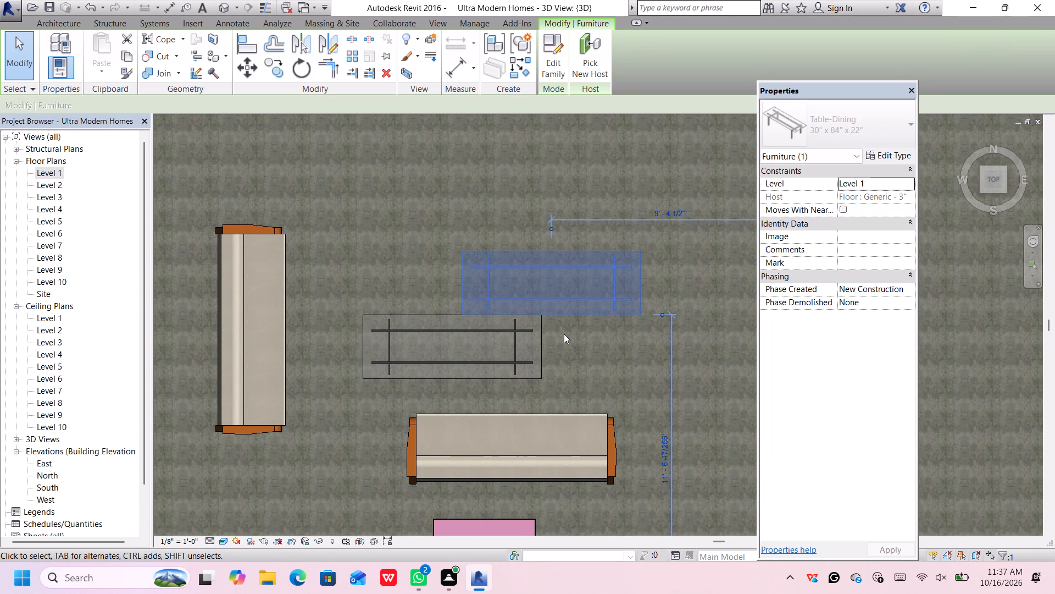
key(Left)
key(Left)
key(Left)
key(Left)
key(Left)
key(Left)
key(Left)
key(Left)
key(Left)
key(Left)
key(Left)
key(Left)
key(Left)
key(Left)
key(Left)
key(Left)
key(Left)
key(Left)
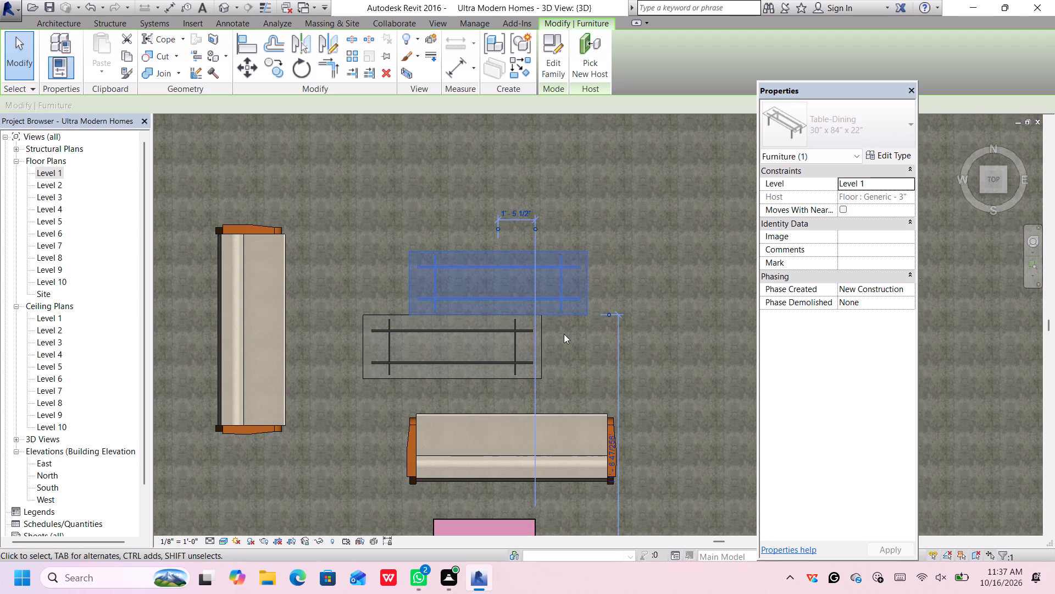
scroll(367, 310, up, 5)
key(Left)
key(Left)
key(Left)
key(Left)
key(Left)
key(Left)
key(Left)
key(Left)
key(Left)
key(Left)
key(Left)
key(Left)
key(Left)
key(Left)
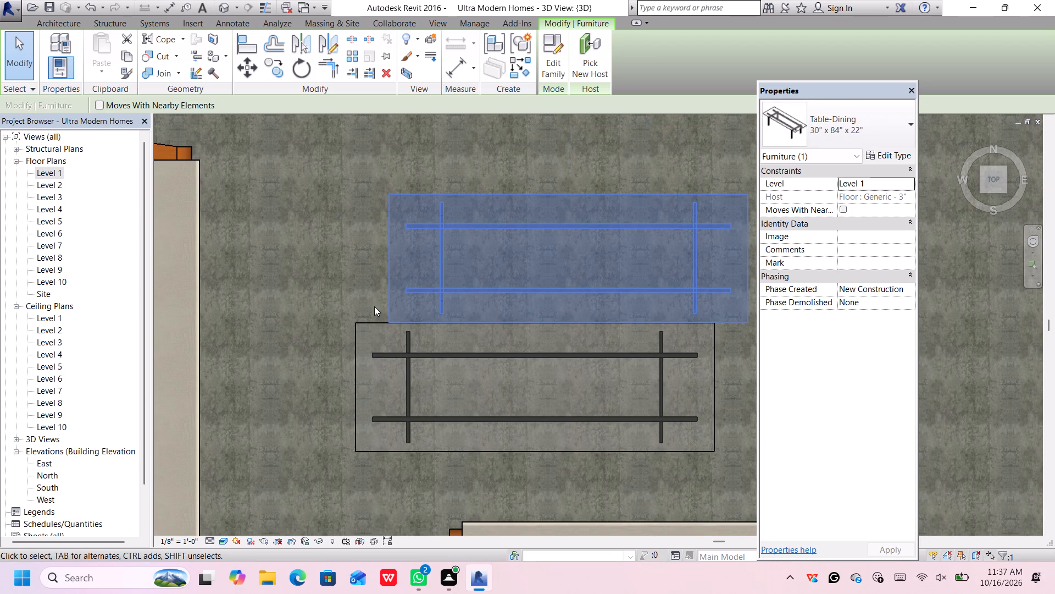
Nudge the north dining table back east so it sits slightly offset from the south one, dismissing the pop-up window.
scroll(374, 306, down, 1)
key(Right)
key(Right)
key(Right)
key(Right)
key(Right)
key(Right)
key(Right)
key(Right)
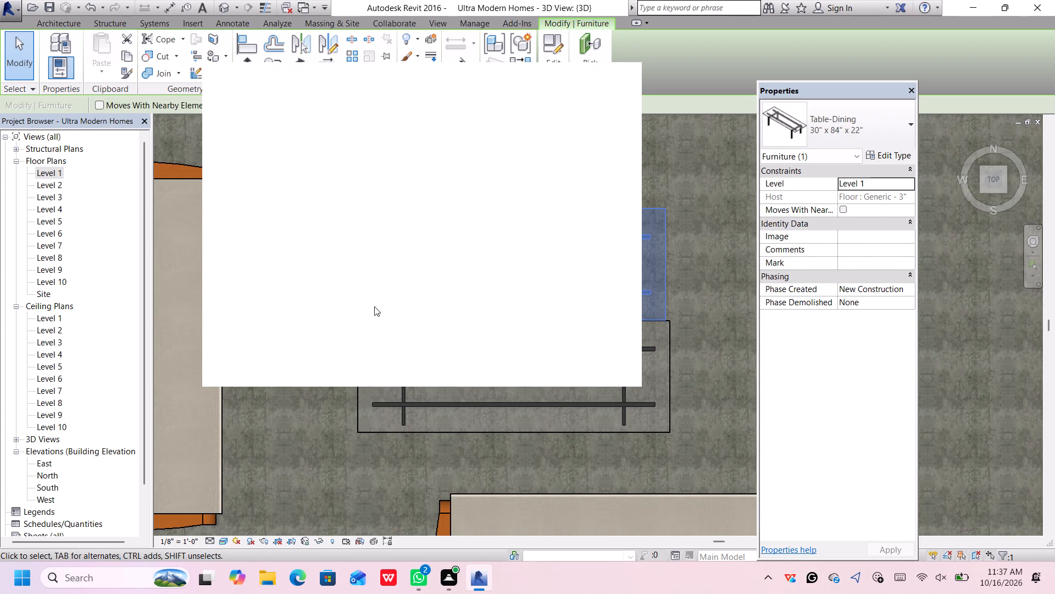
click(619, 81)
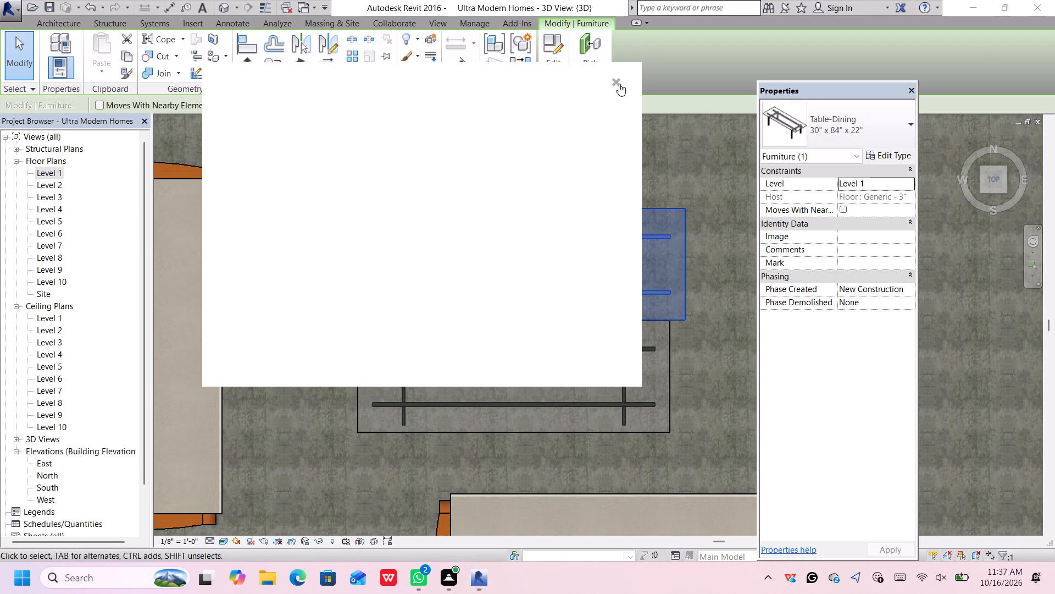
key(Right)
key(Right)
key(Right)
key(Right)
key(Right)
key(Right)
key(Right)
key(Right)
key(Right)
key(Right)
key(Right)
key(Right)
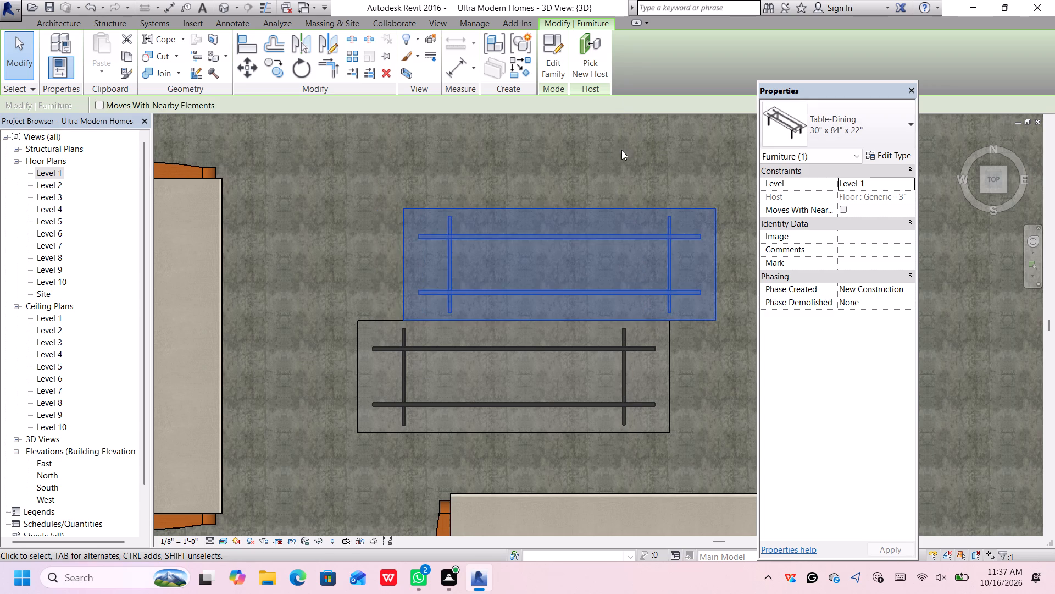
scroll(620, 153, down, 6)
scroll(661, 240, down, 3)
middle_drag(660, 242, 520, 291)
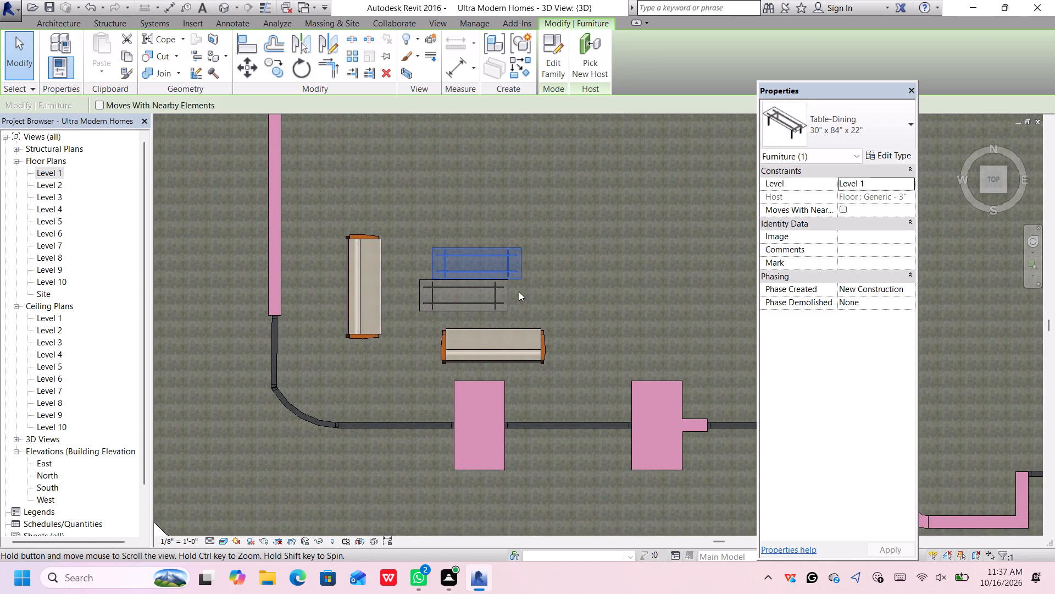
scroll(524, 284, down, 4)
click(599, 269)
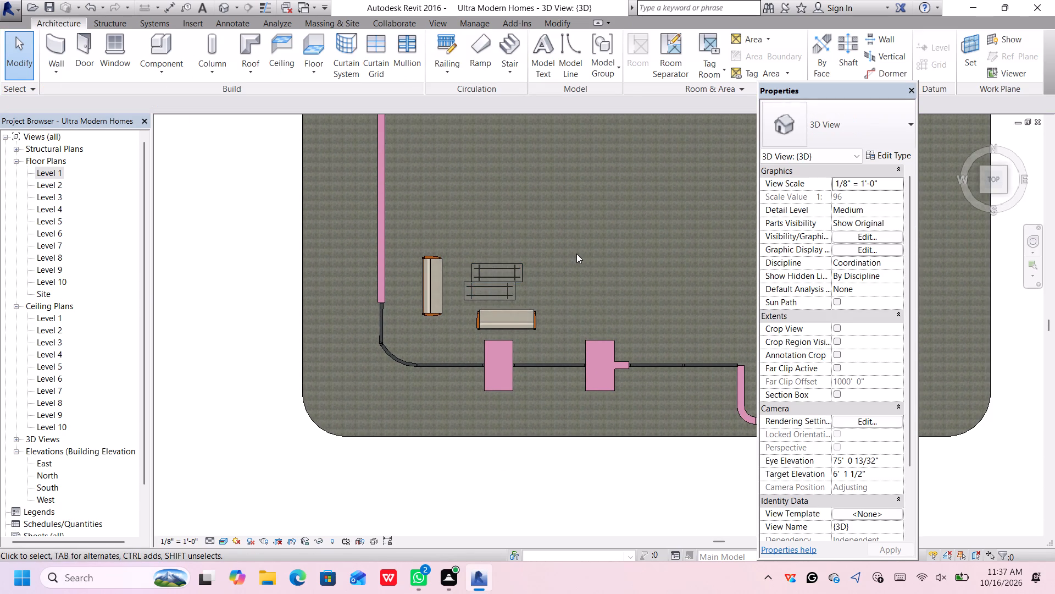
Nudge the north-south Sofa-Pensi east toward the dining tables, to about 8' 5" from the west wall.
scroll(575, 254, up, 2)
middle_drag(575, 254, 553, 252)
scroll(552, 252, down, 2)
middle_drag(550, 255, 486, 313)
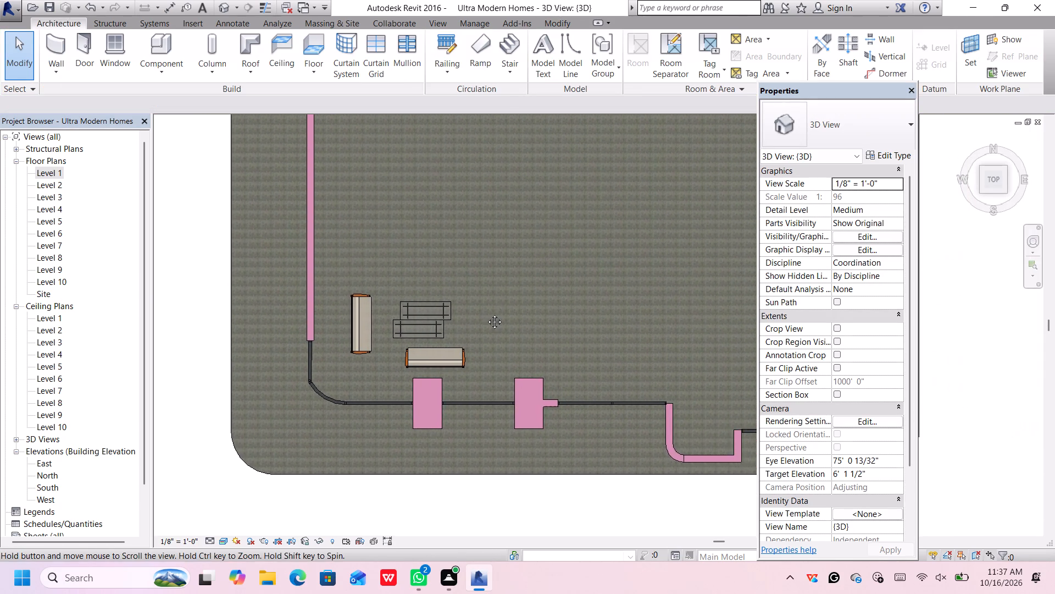
middle_drag(486, 313, 444, 350)
scroll(409, 389, up, 1)
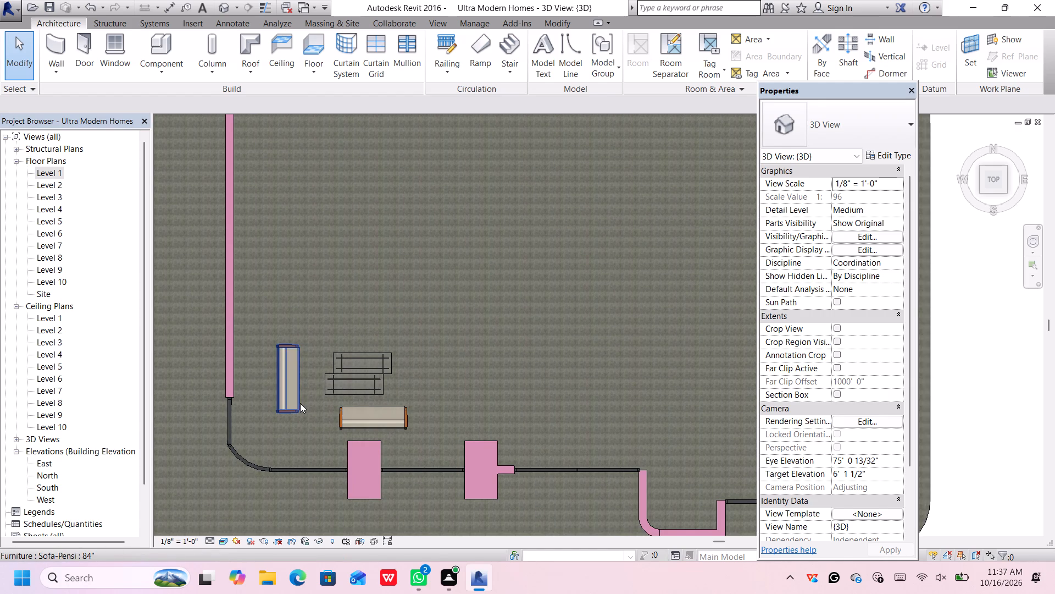
click(300, 403)
key(Right)
key(Right)
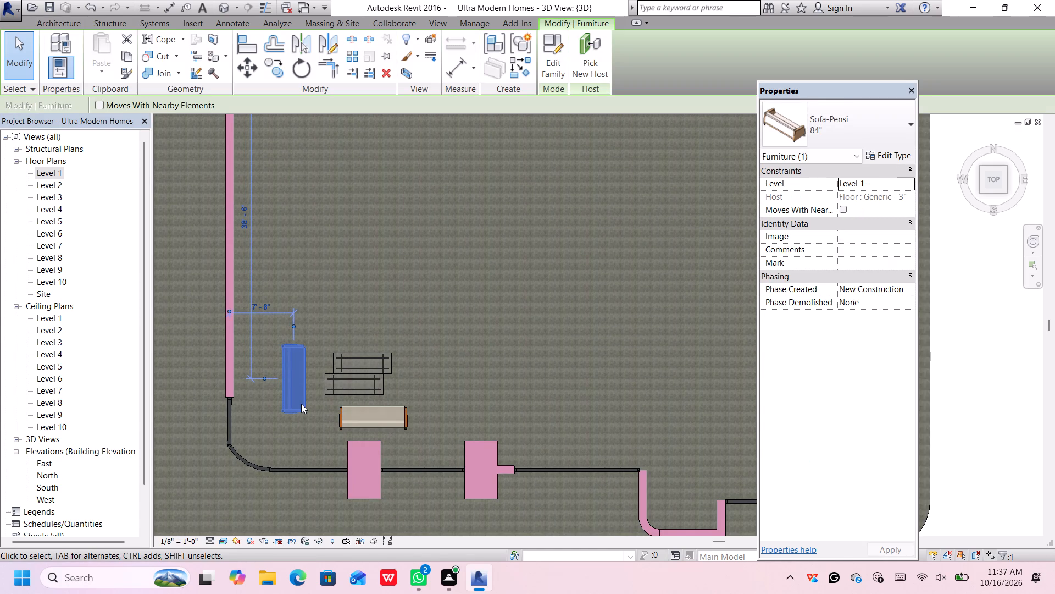
scroll(301, 410, up, 4)
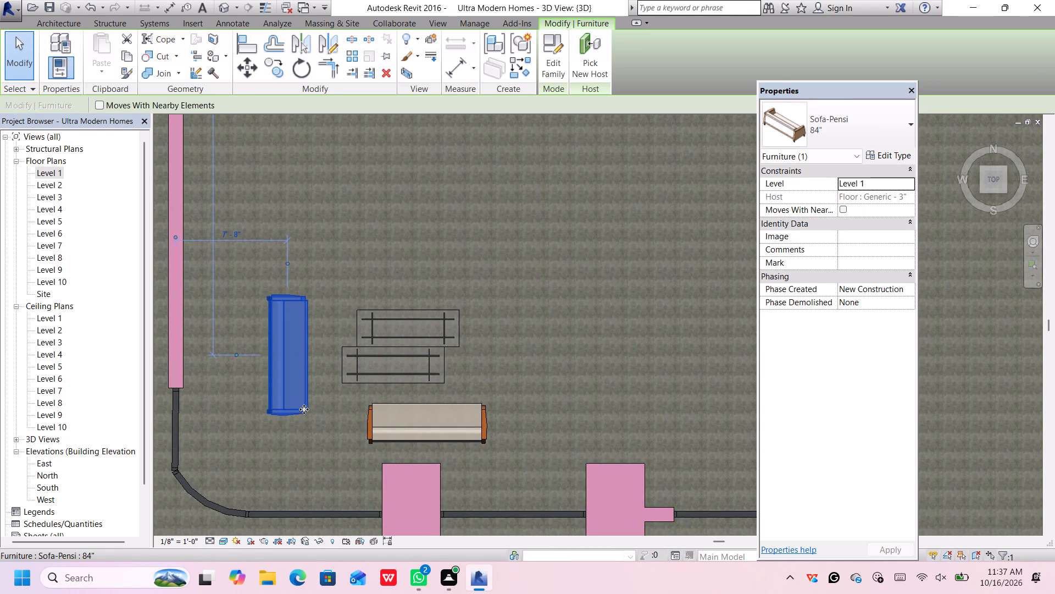
key(Right)
key(Right)
key(Right)
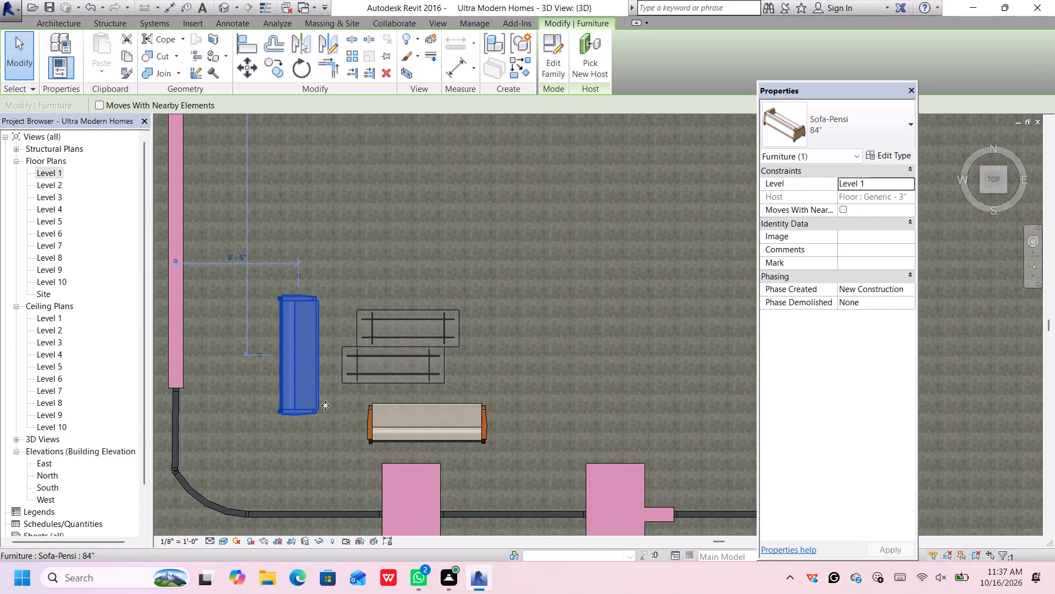
Nudge the east-west Sofa-Pensi slightly south, away from the dining tables and toward the front columns.
click(386, 404)
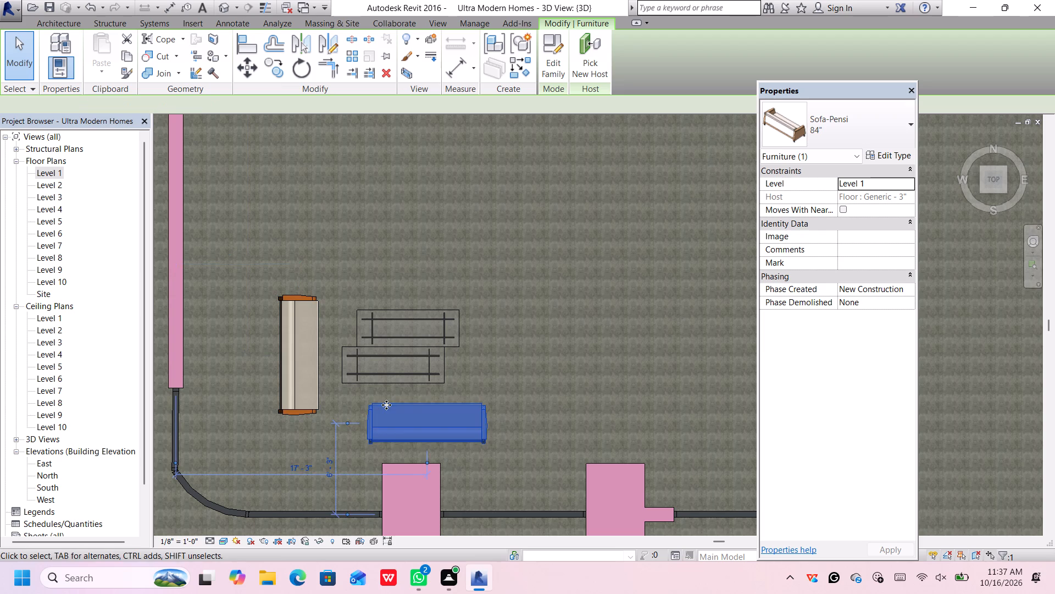
key(Down)
key(Down)
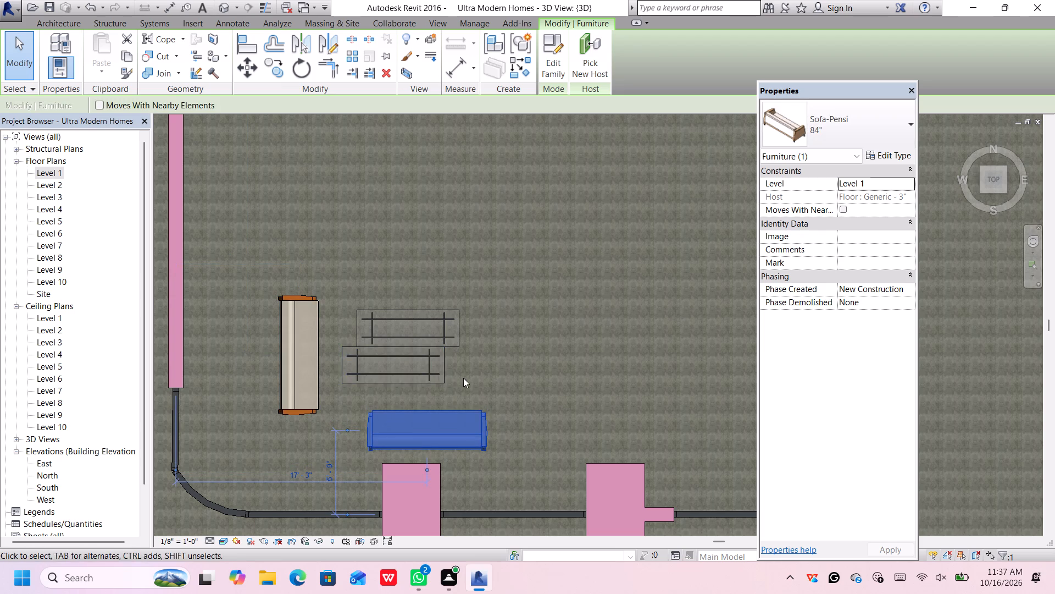
Nudge both dining tables east, south one first, leaving the north table offset slightly east of the south one.
scroll(452, 381, down, 3)
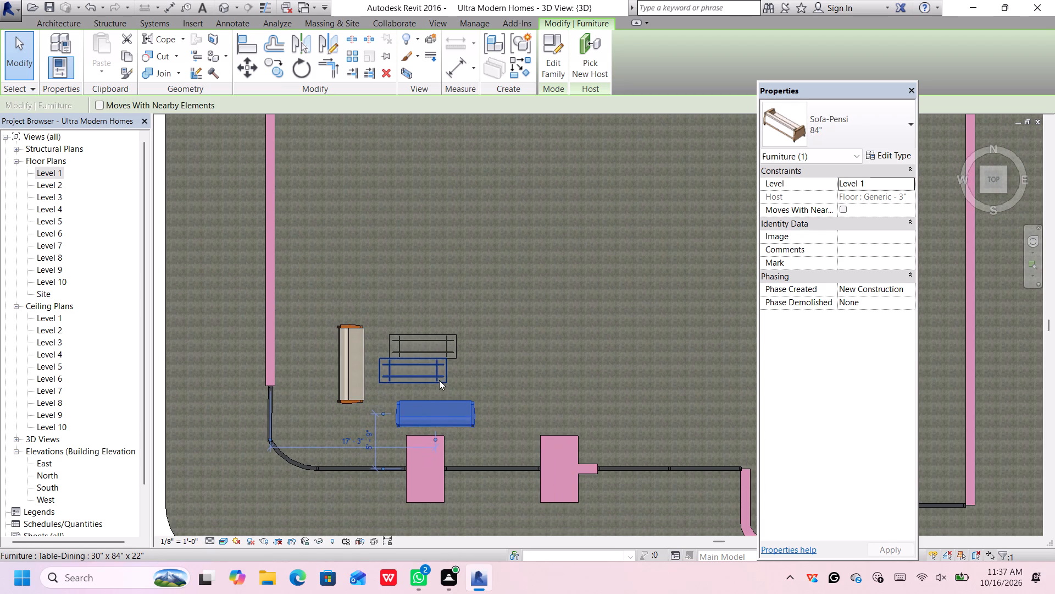
click(439, 380)
key(Right)
key(Right)
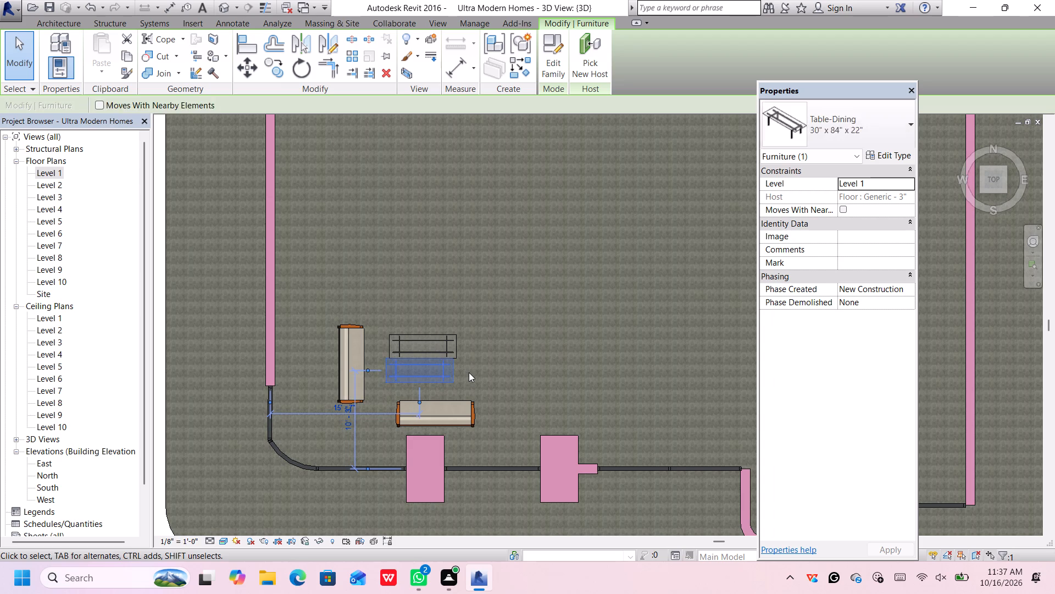
key(Right)
click(454, 348)
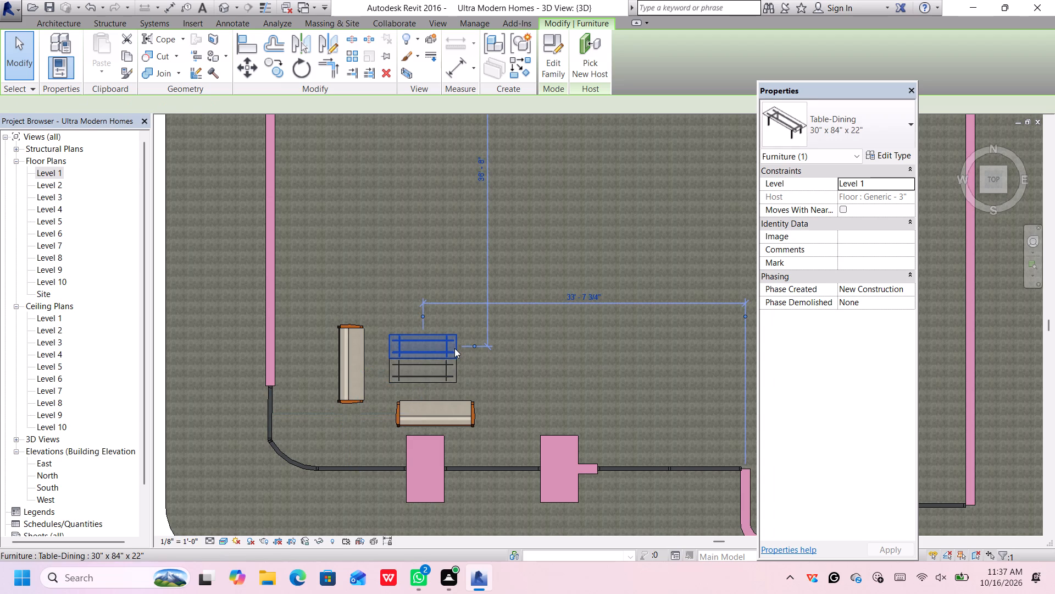
key(Right)
key(Right)
key(Right)
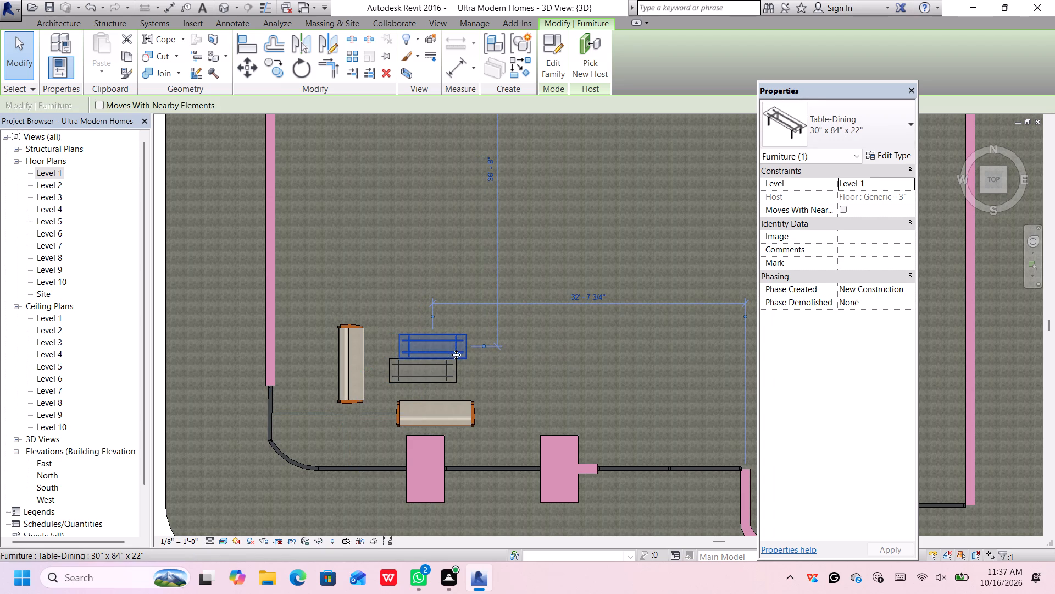
click(517, 378)
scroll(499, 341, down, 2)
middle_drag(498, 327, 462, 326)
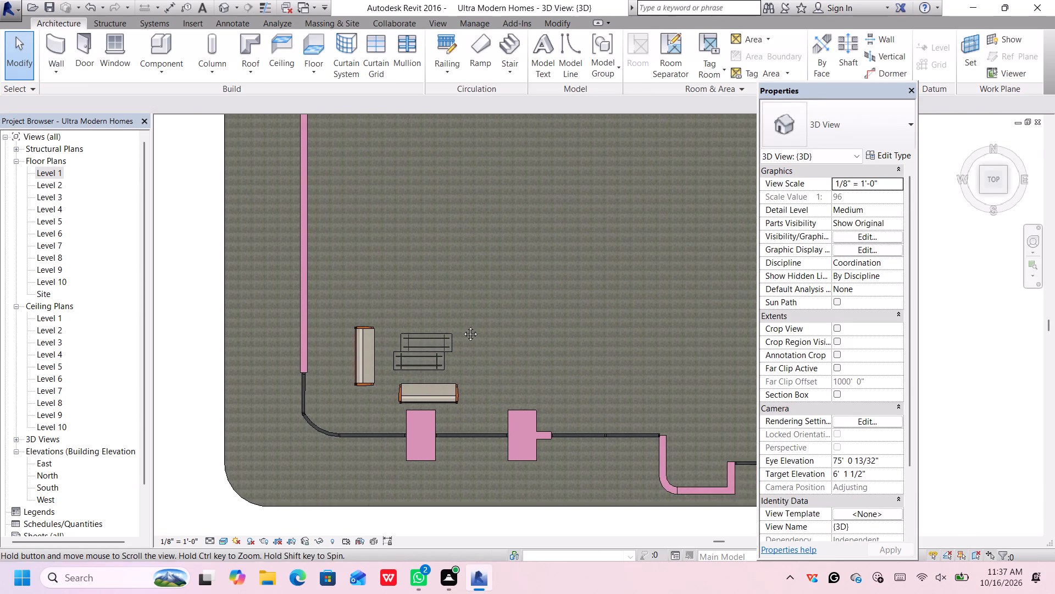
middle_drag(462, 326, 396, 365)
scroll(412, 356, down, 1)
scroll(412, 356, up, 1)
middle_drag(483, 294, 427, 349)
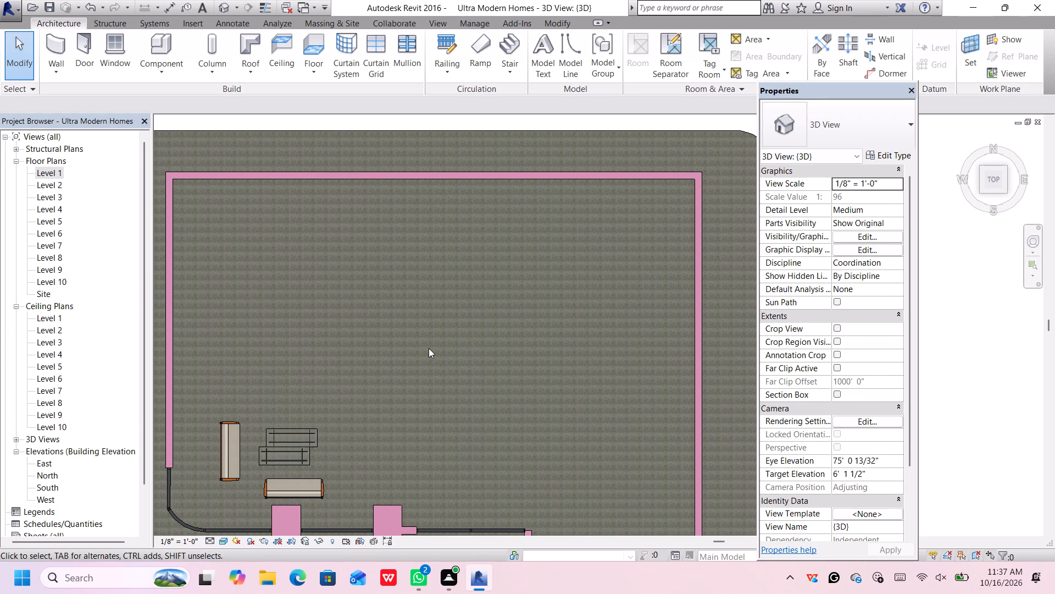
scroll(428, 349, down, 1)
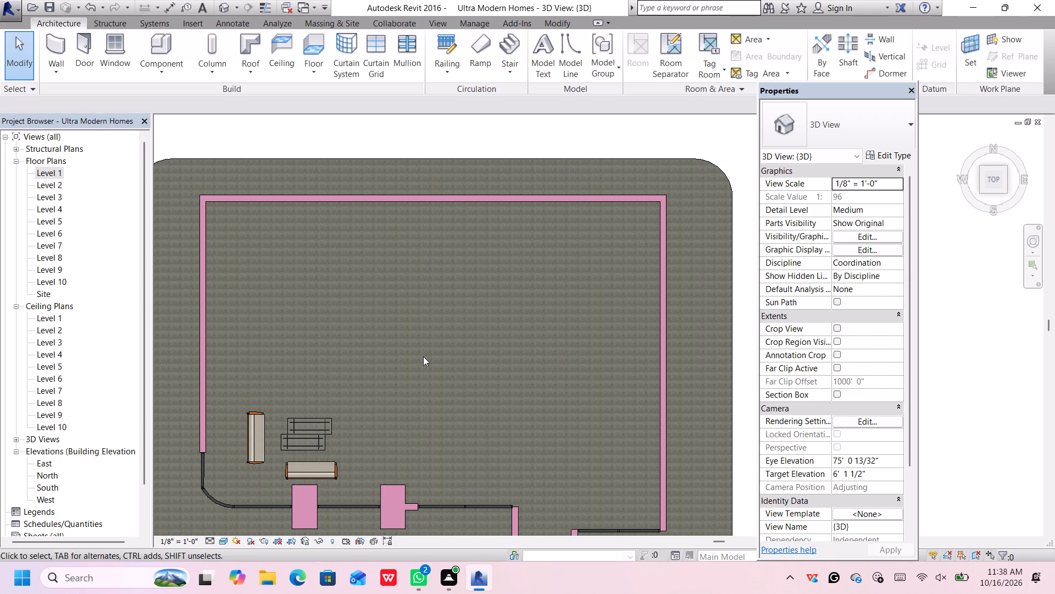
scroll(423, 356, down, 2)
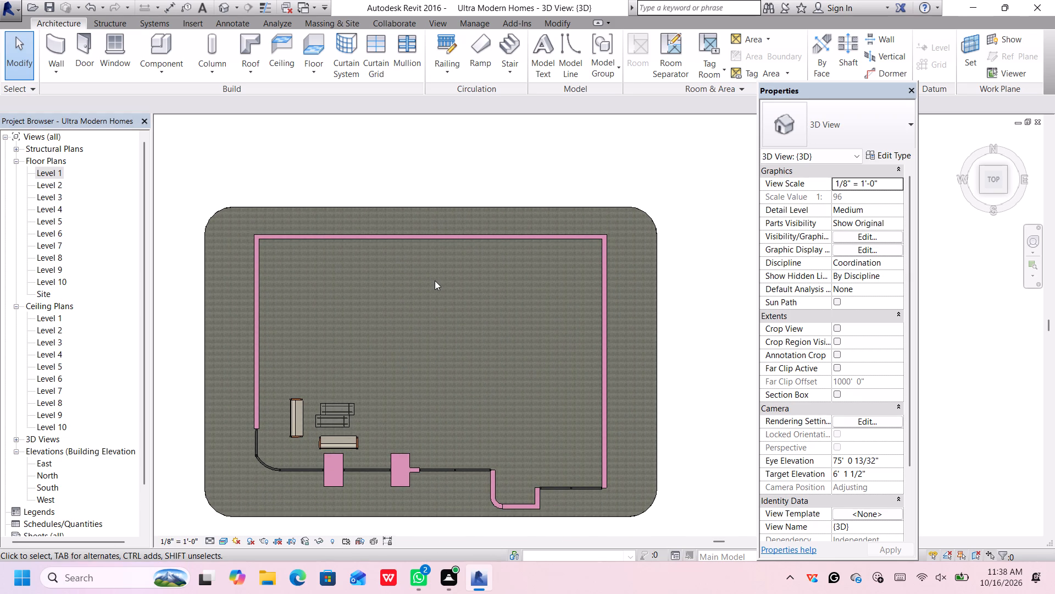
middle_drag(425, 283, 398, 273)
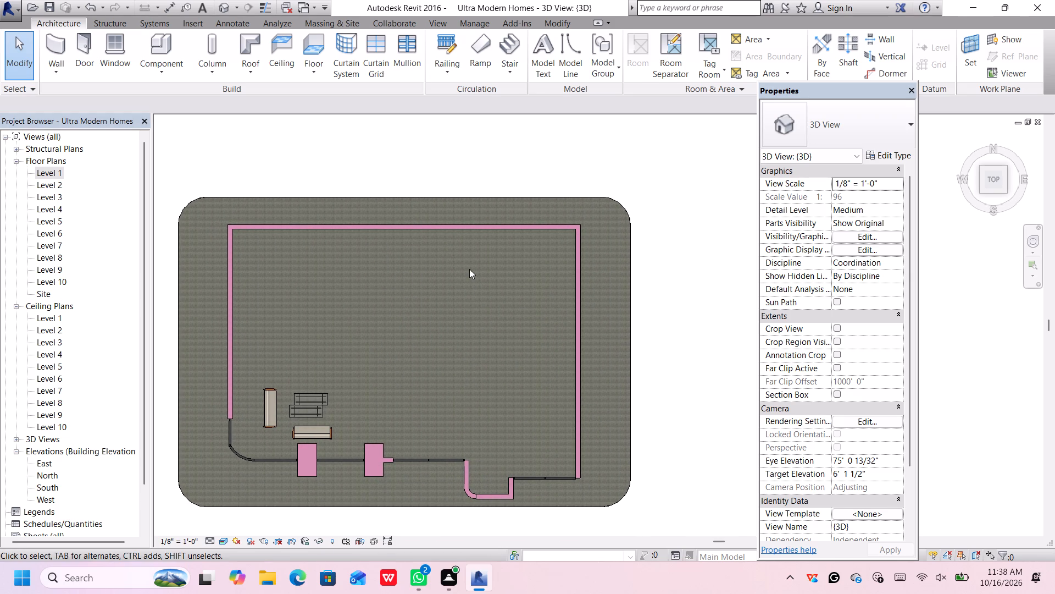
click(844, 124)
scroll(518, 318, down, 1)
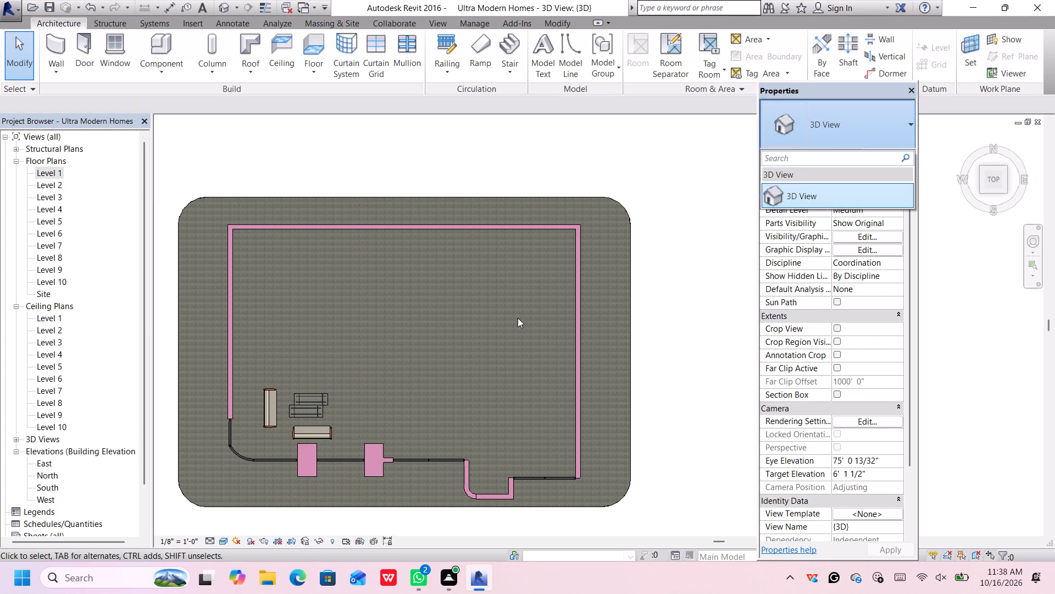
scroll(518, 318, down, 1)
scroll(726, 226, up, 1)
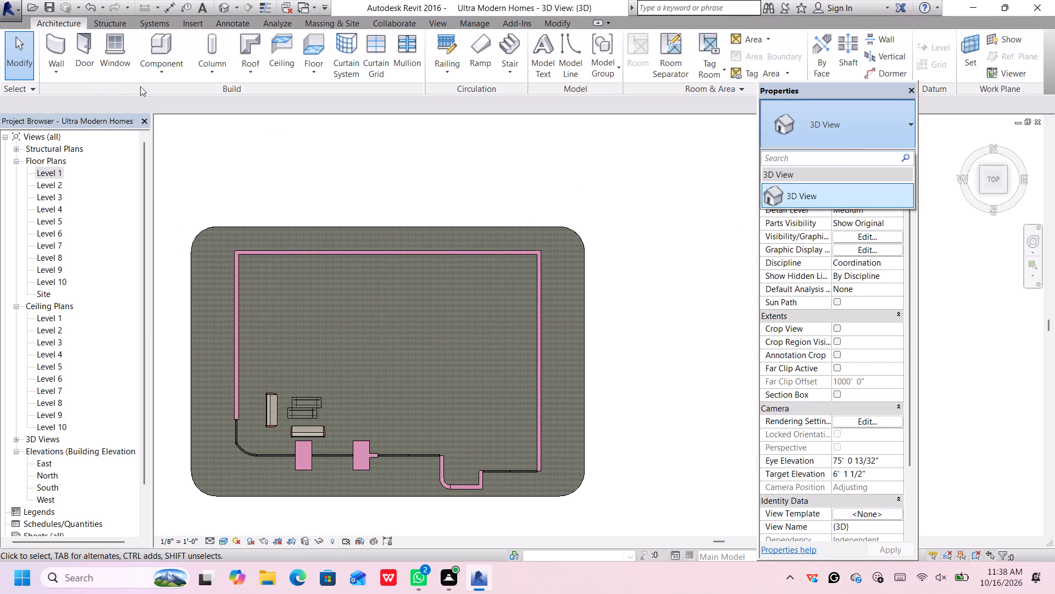
Draw chained Generic - 12" walls from the curtain wall end beside the east column: 30' 6" north, 24' 10" east, then south to the bump-out wall.
click(46, 41)
click(853, 116)
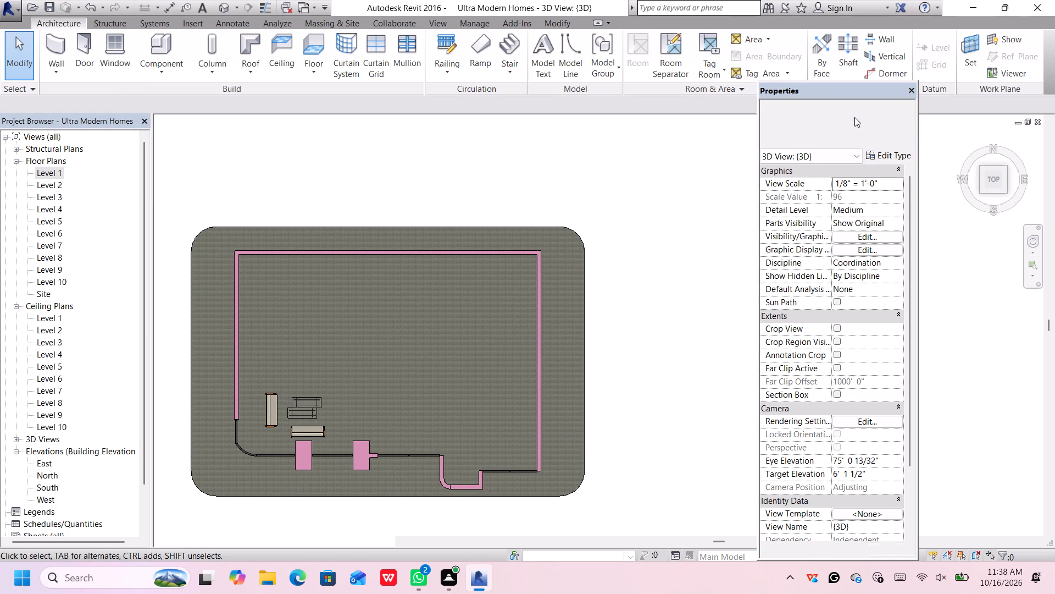
click(66, 61)
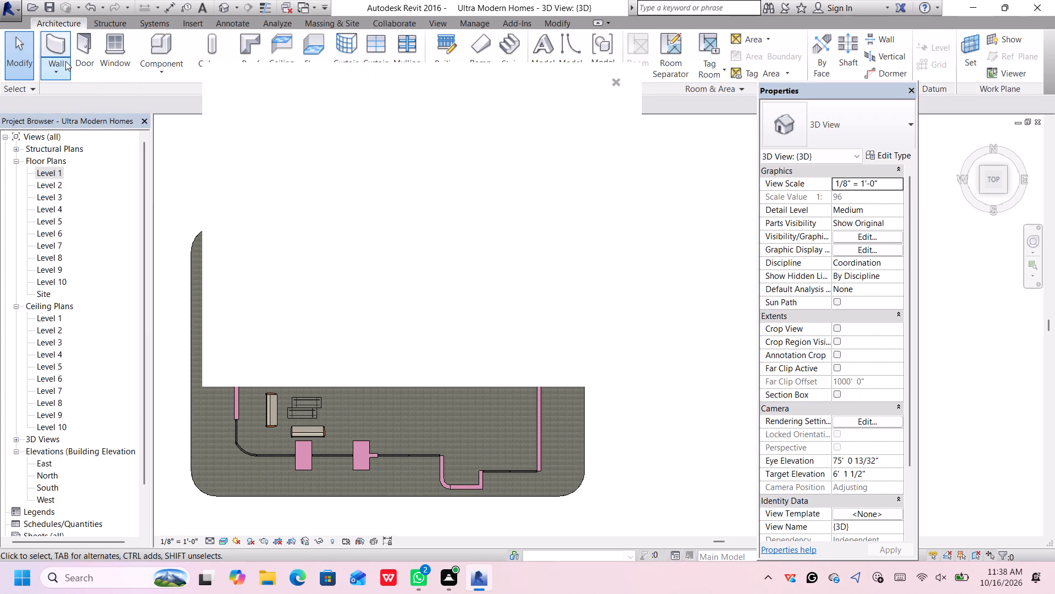
click(619, 84)
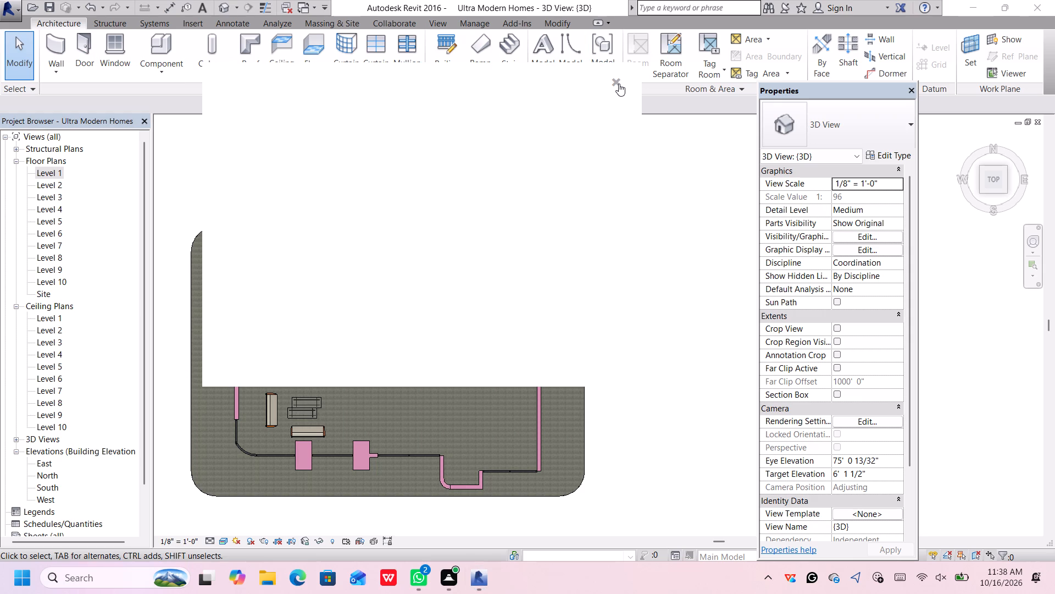
click(51, 38)
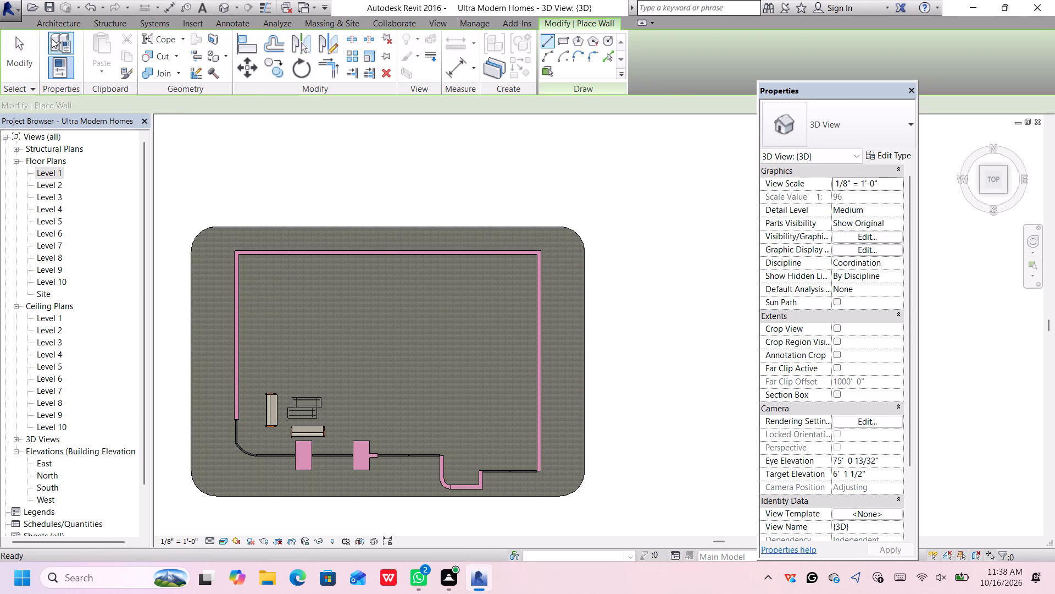
click(865, 113)
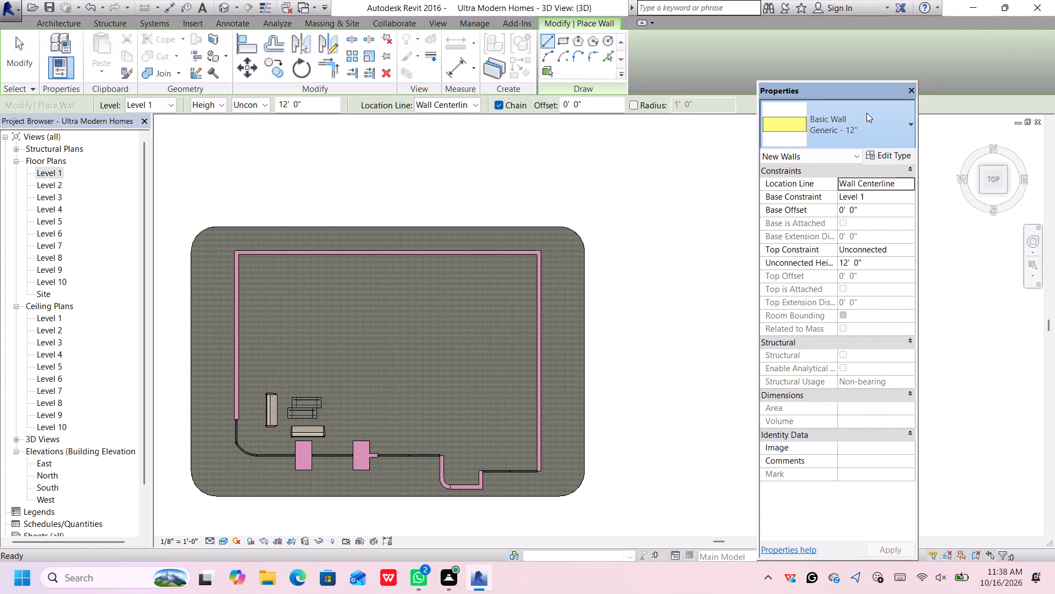
scroll(828, 233, up, 2)
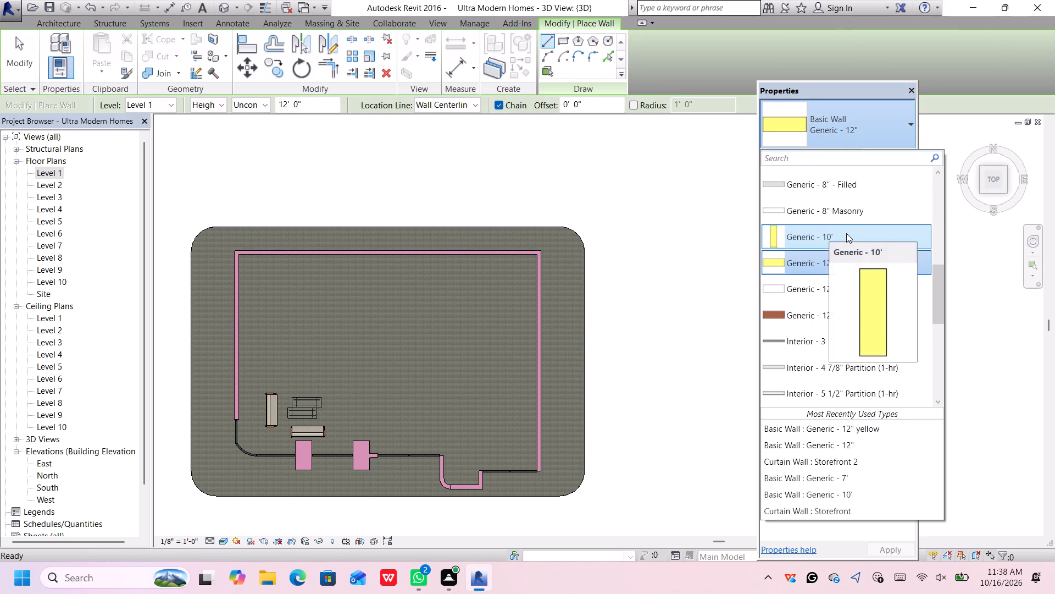
scroll(849, 216, up, 3)
scroll(849, 216, down, 4)
click(846, 229)
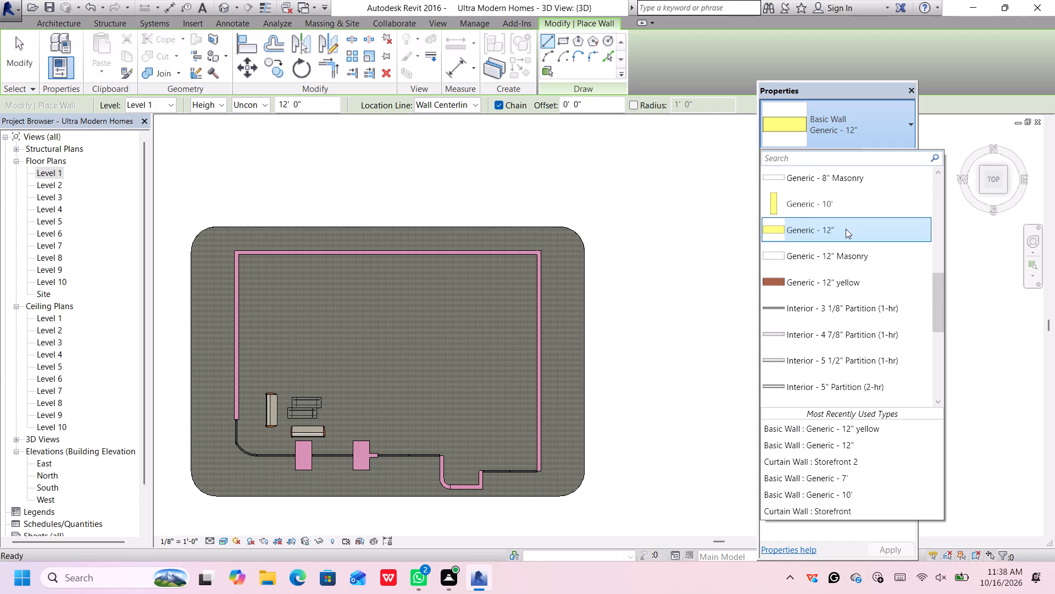
middle_drag(576, 312, 687, 255)
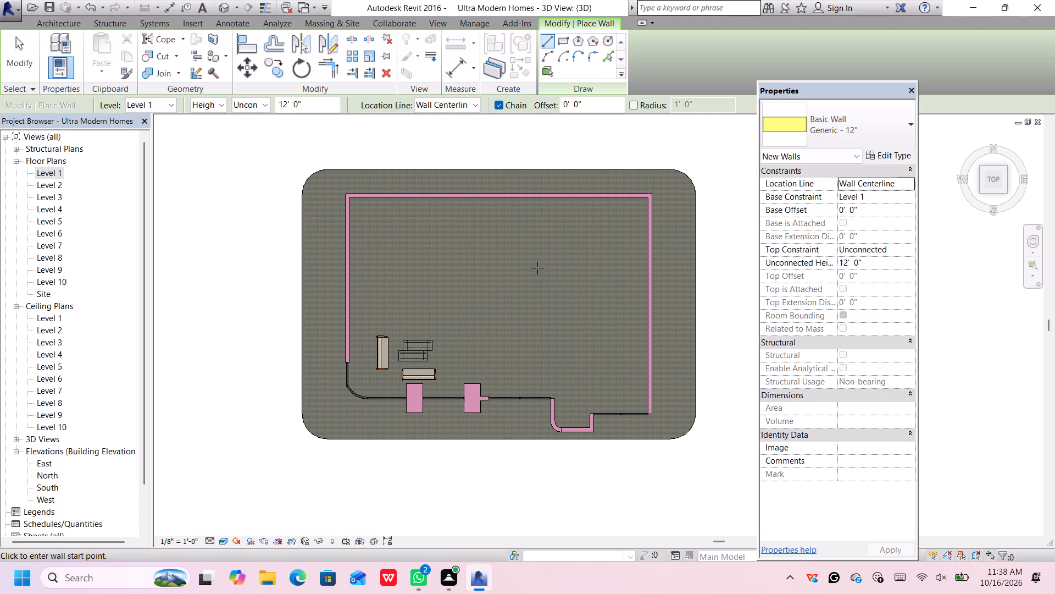
scroll(533, 277, down, 1)
middle_drag(514, 323, 521, 359)
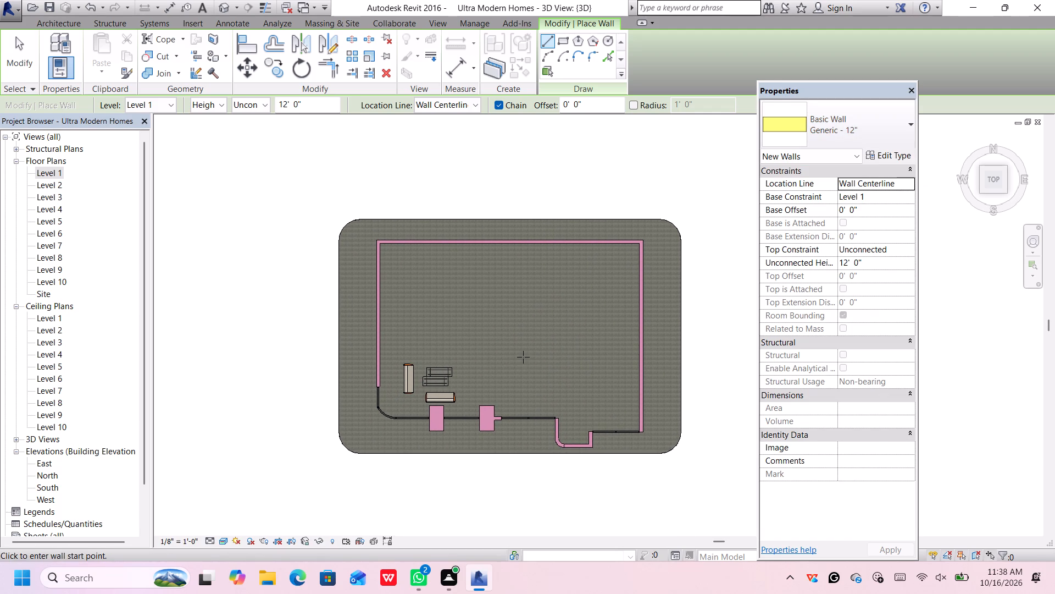
click(502, 415)
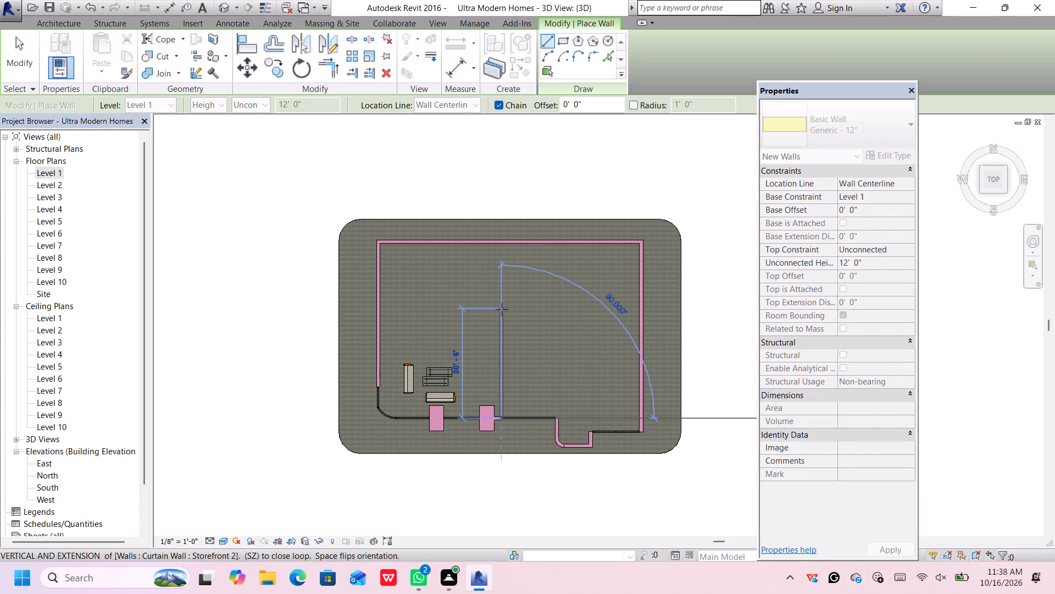
click(502, 309)
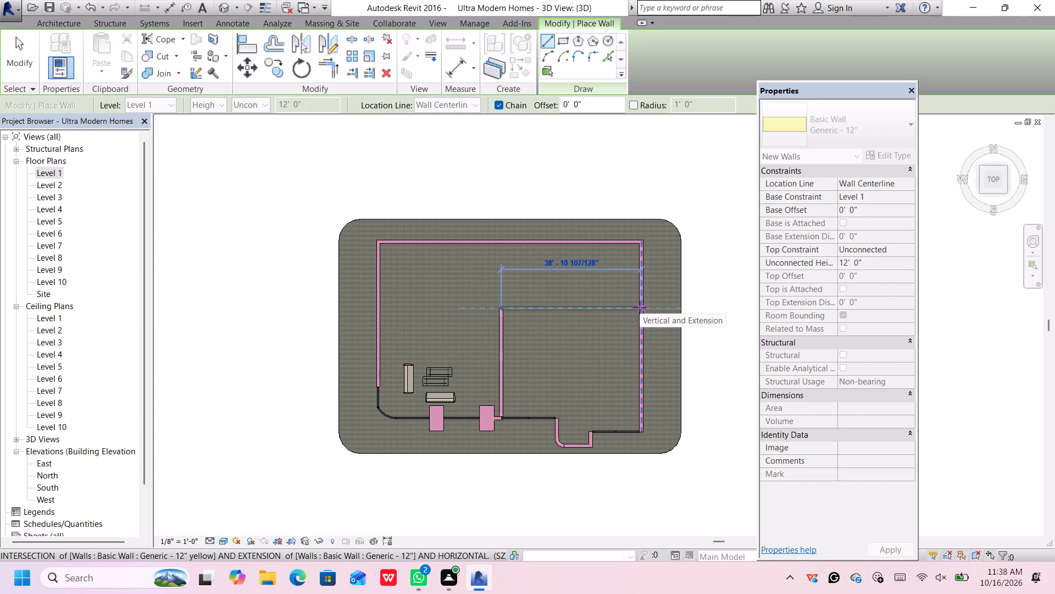
click(591, 307)
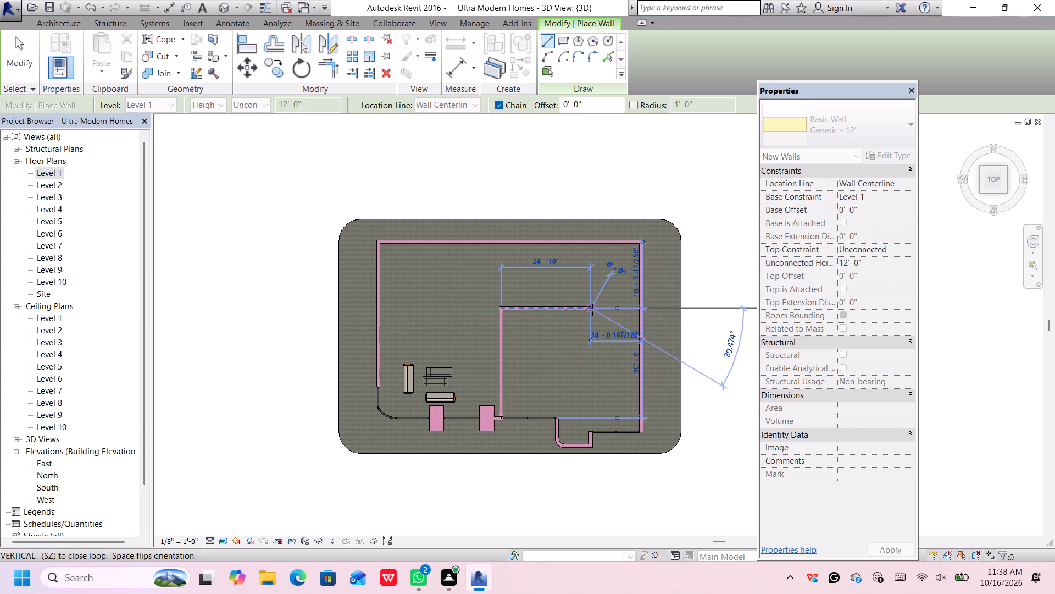
click(593, 431)
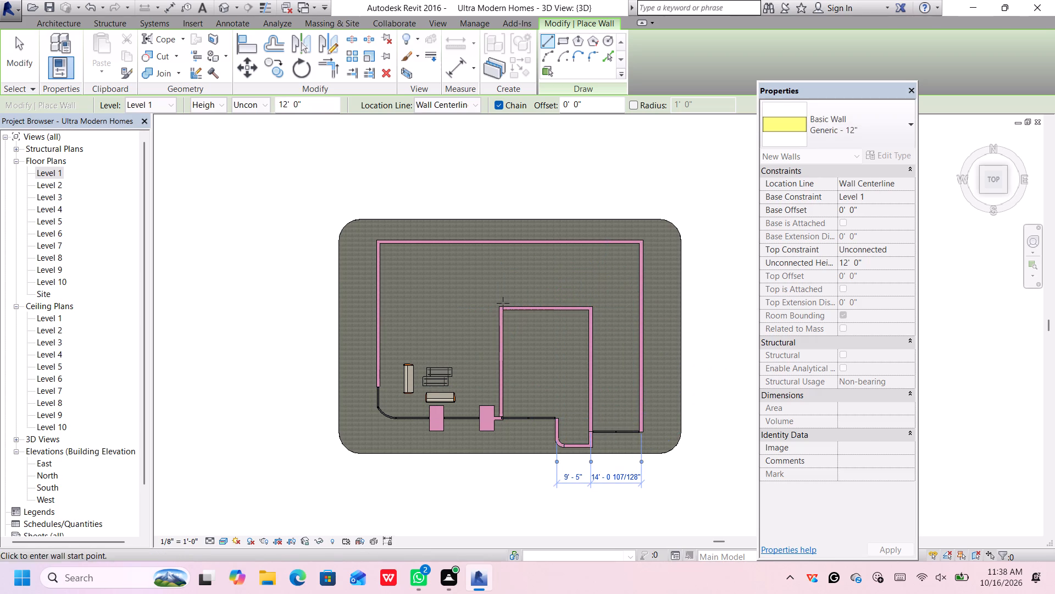
Draw Generic - 12" partitions from the new room's northwest corner, about 18' 5" north and 34' 2" west to the shell walls.
click(502, 305)
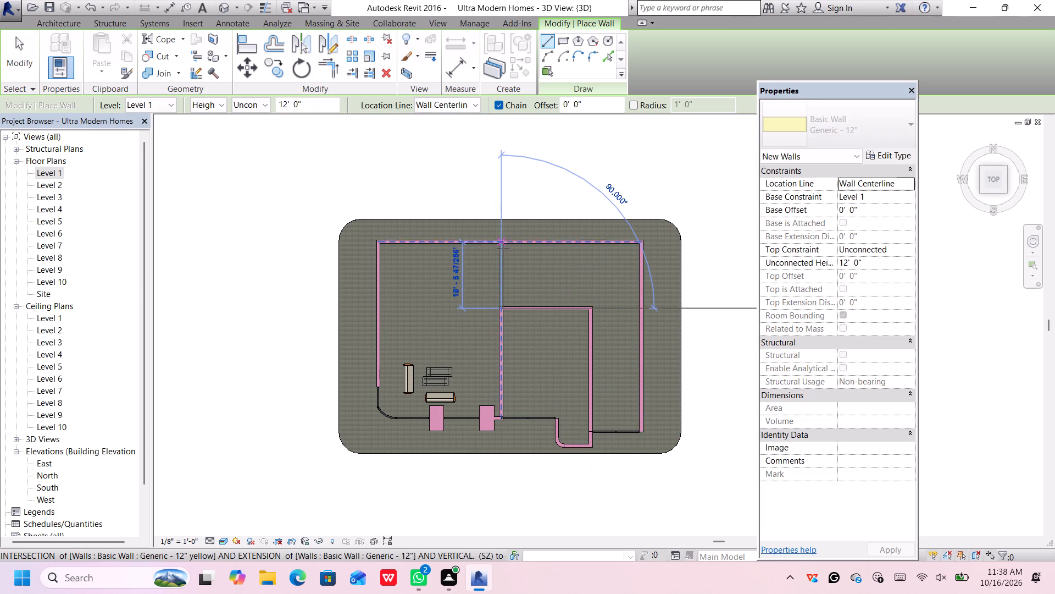
click(501, 241)
scroll(542, 296, up, 1)
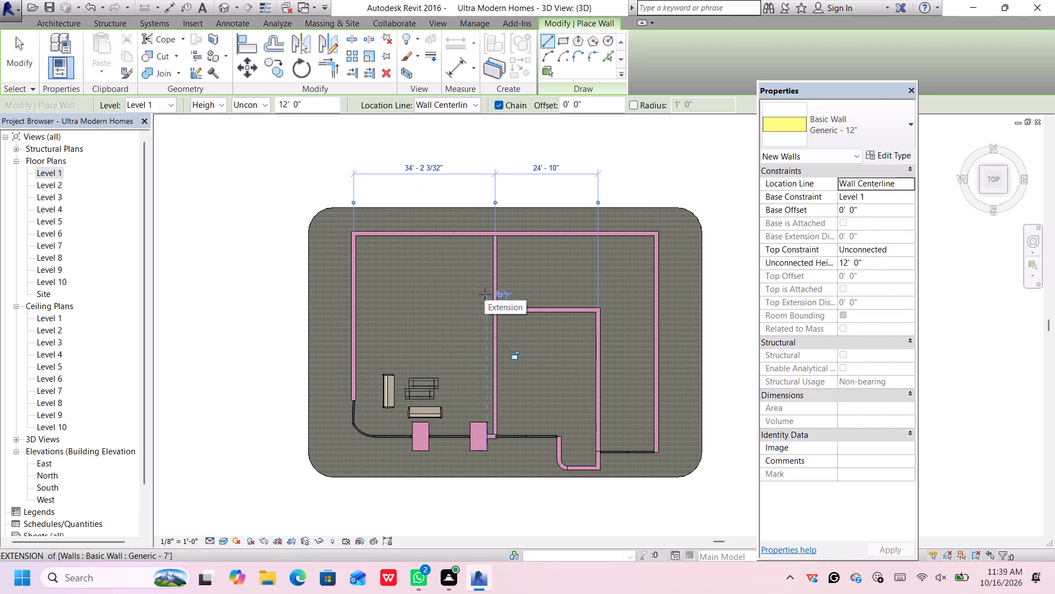
click(494, 309)
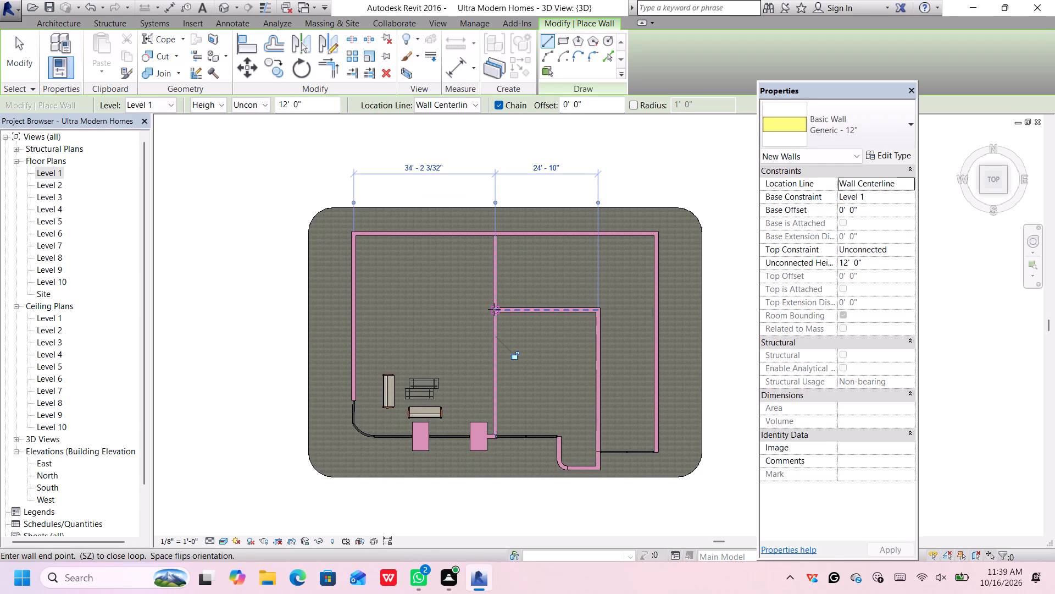
click(353, 308)
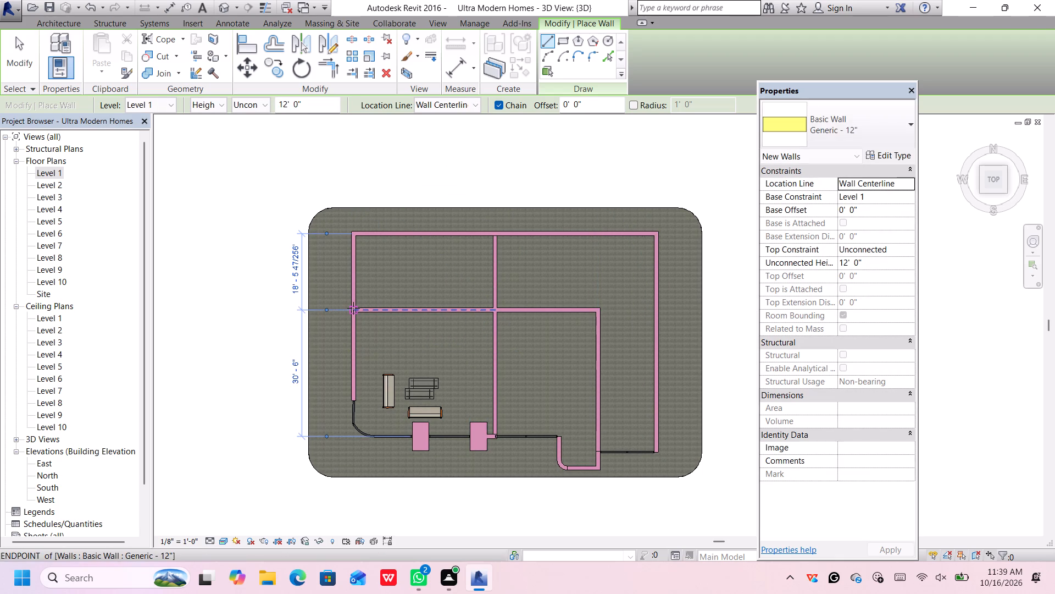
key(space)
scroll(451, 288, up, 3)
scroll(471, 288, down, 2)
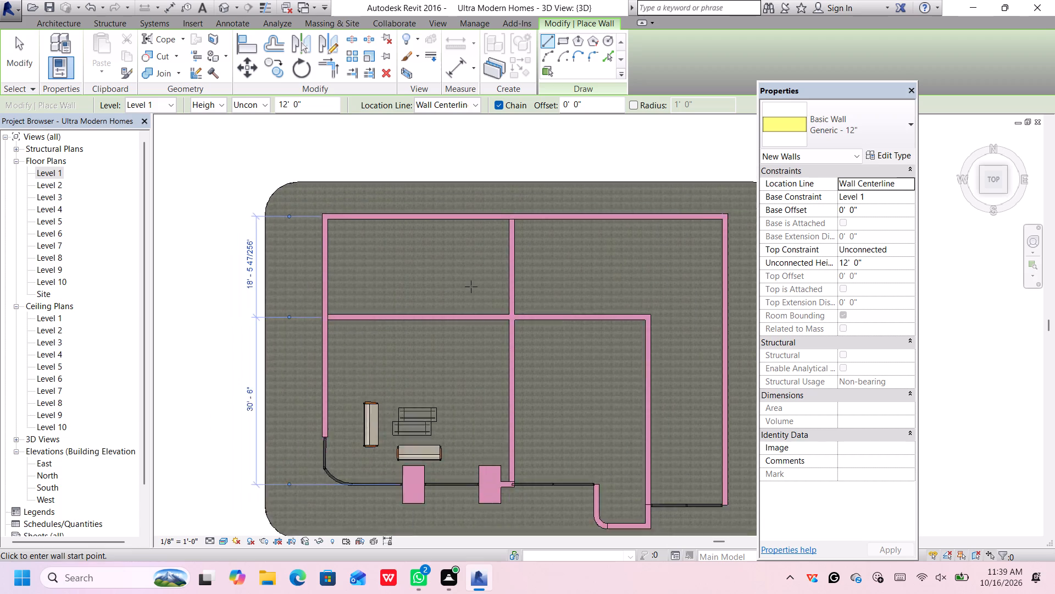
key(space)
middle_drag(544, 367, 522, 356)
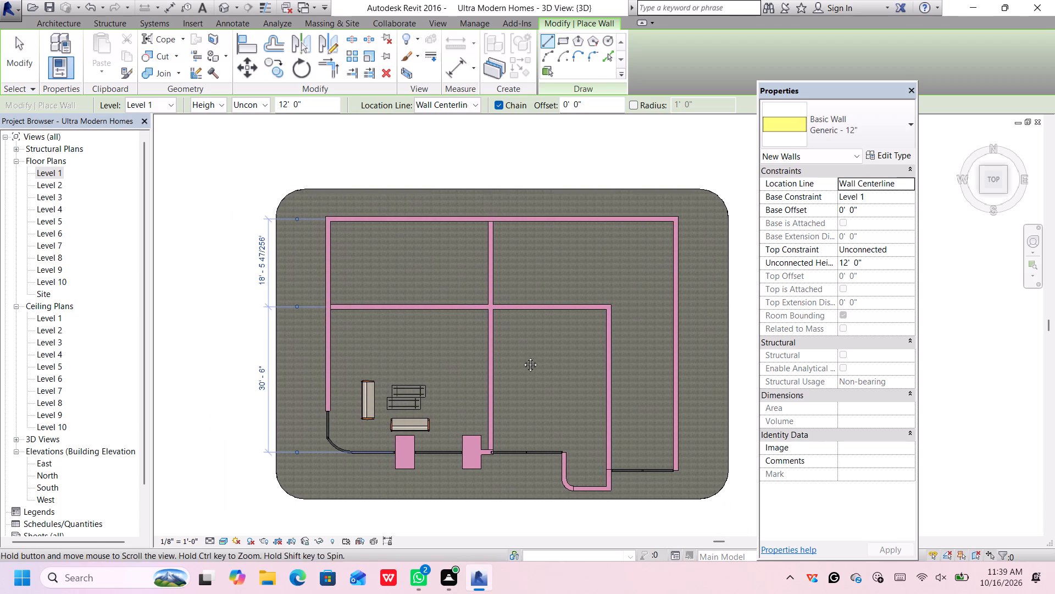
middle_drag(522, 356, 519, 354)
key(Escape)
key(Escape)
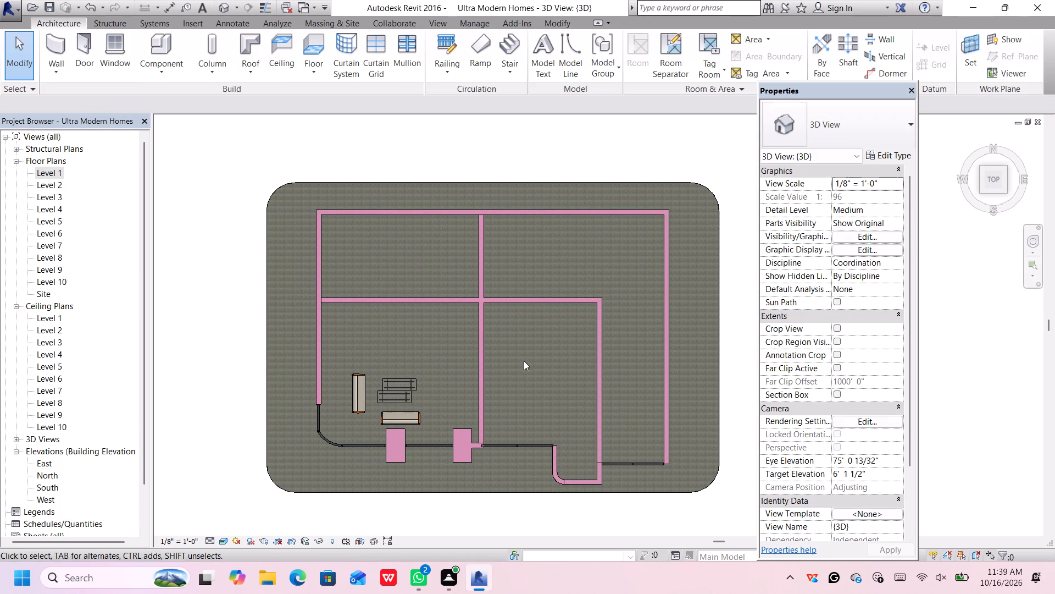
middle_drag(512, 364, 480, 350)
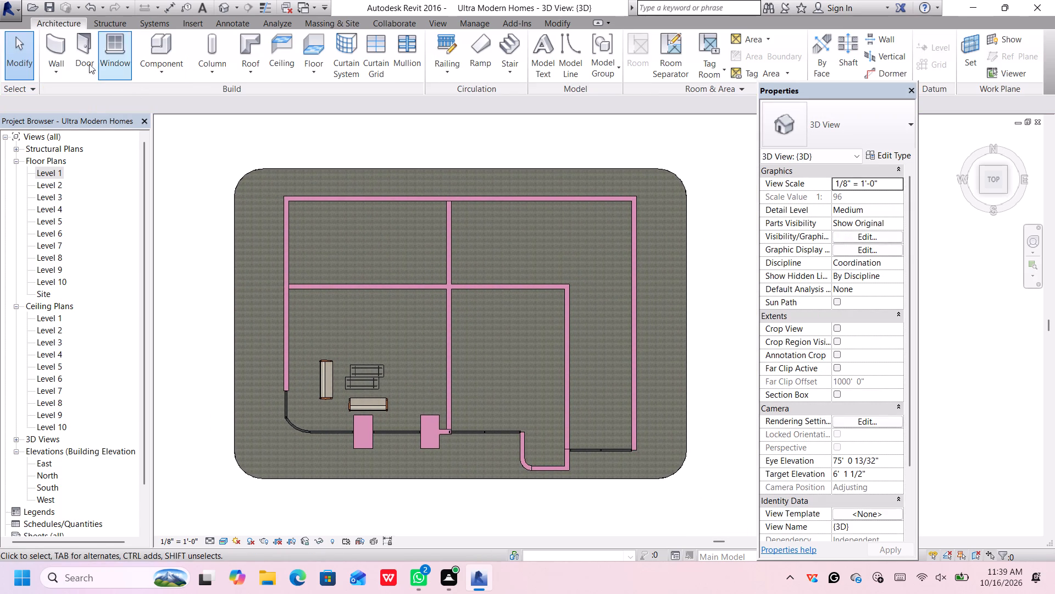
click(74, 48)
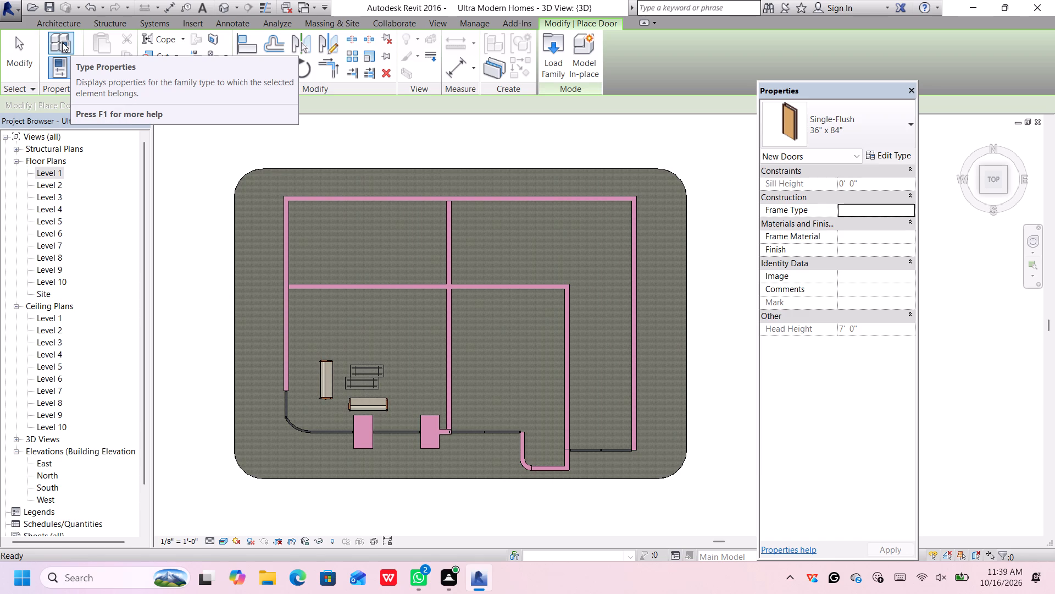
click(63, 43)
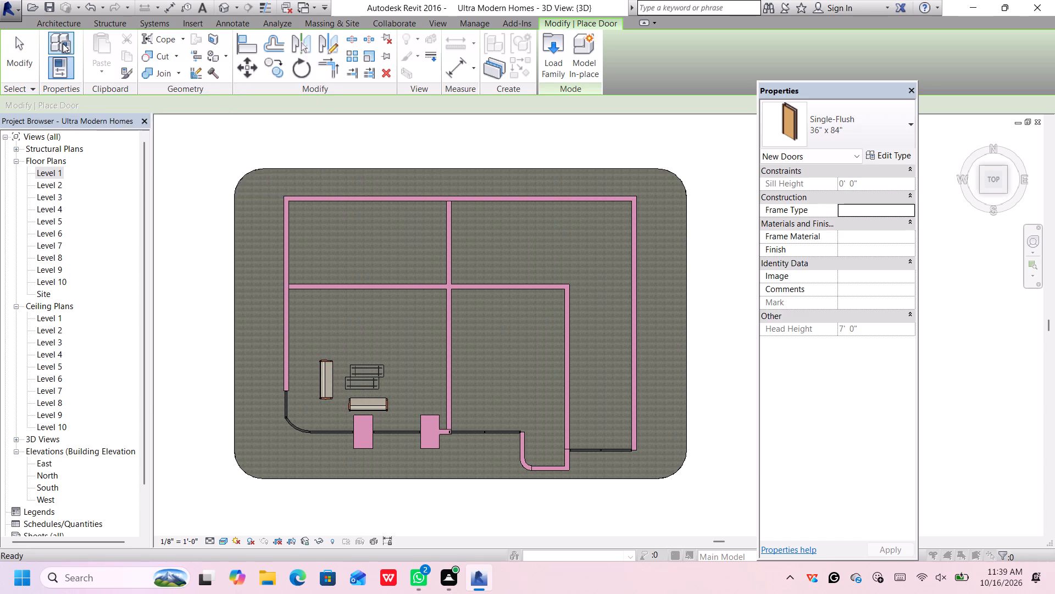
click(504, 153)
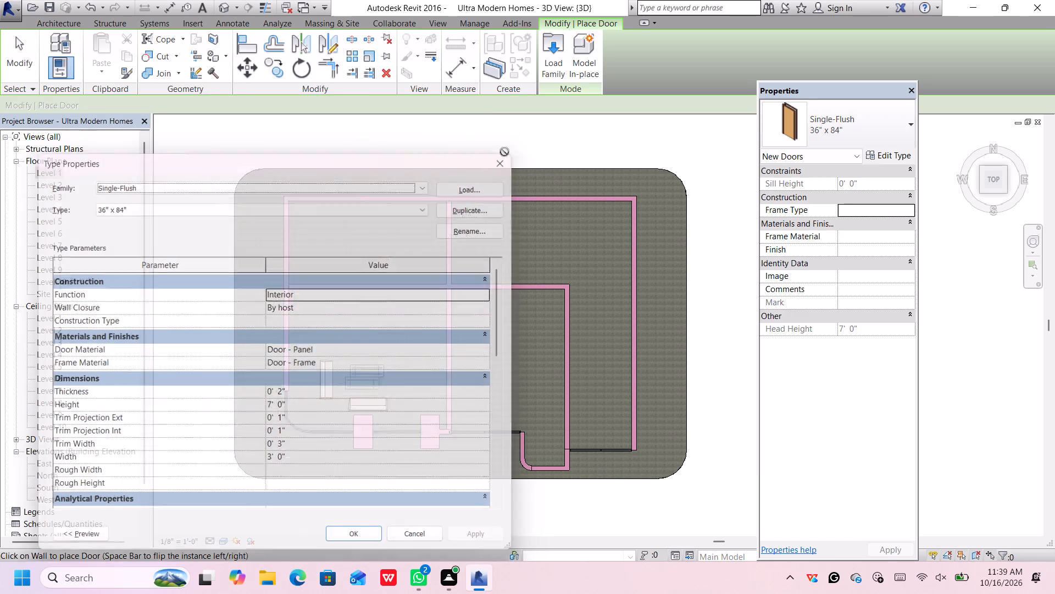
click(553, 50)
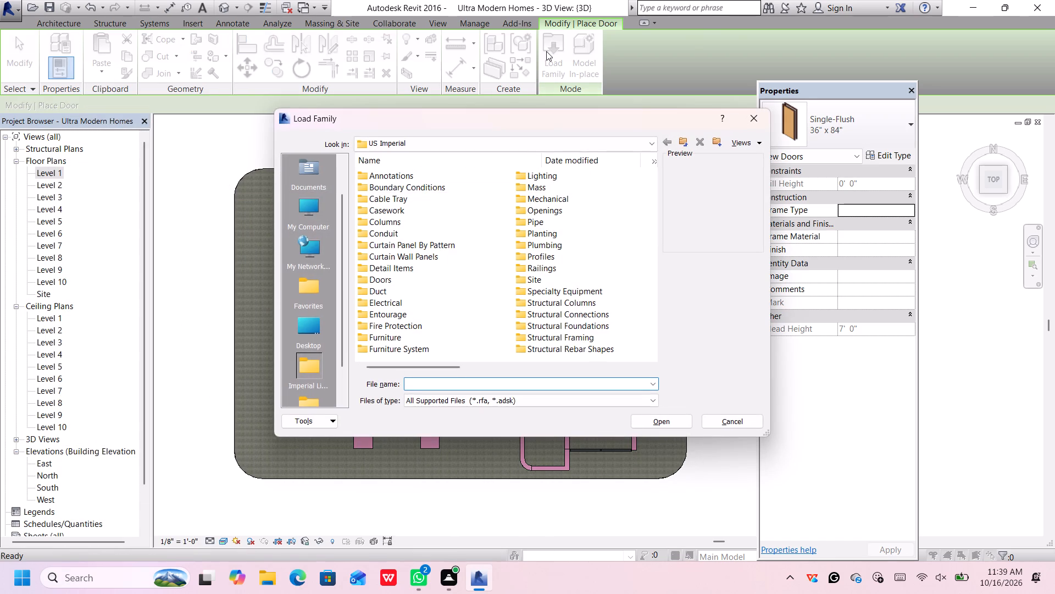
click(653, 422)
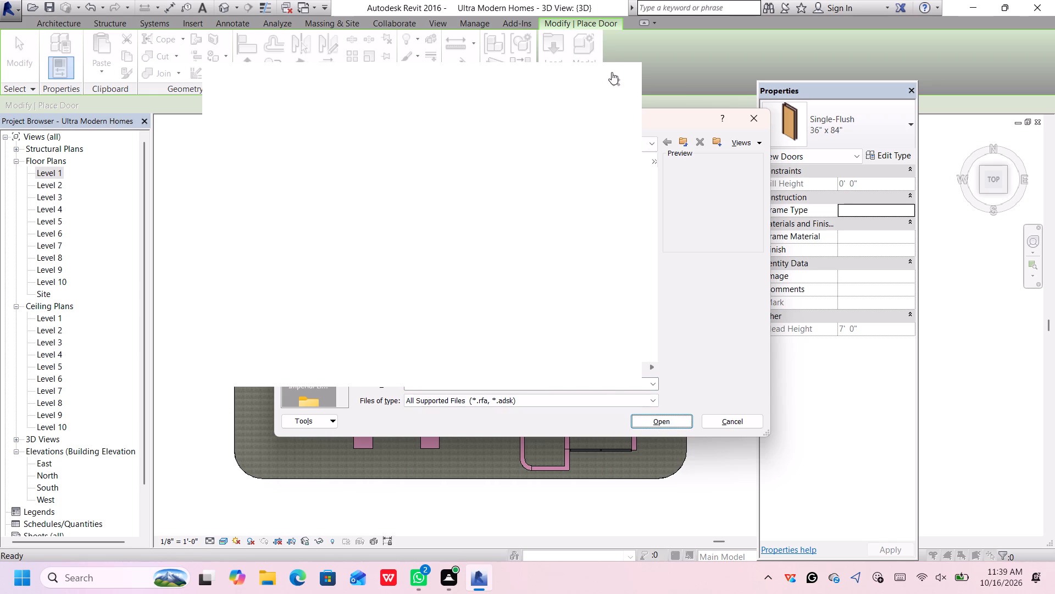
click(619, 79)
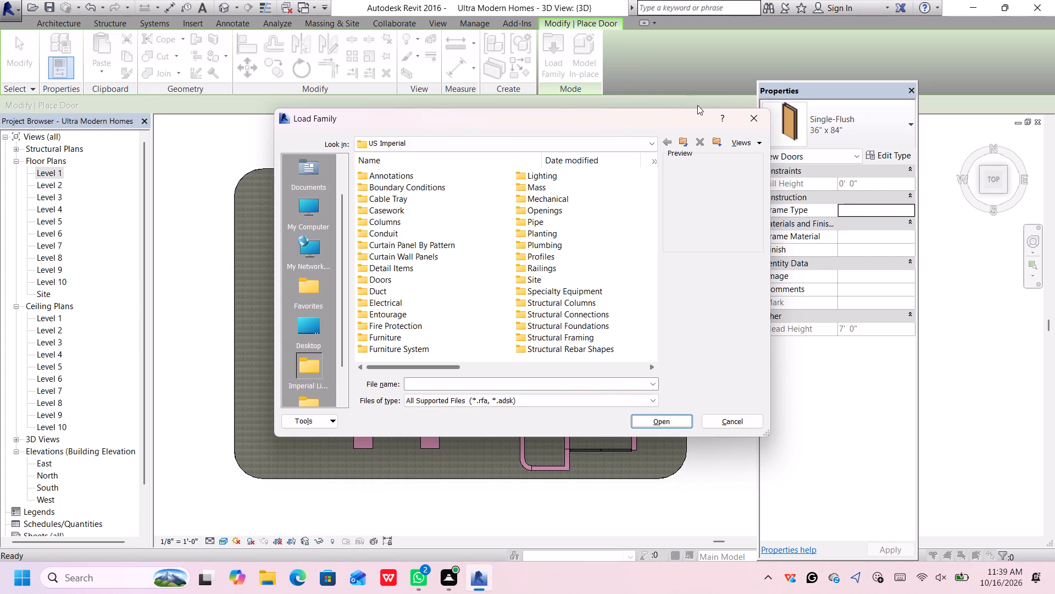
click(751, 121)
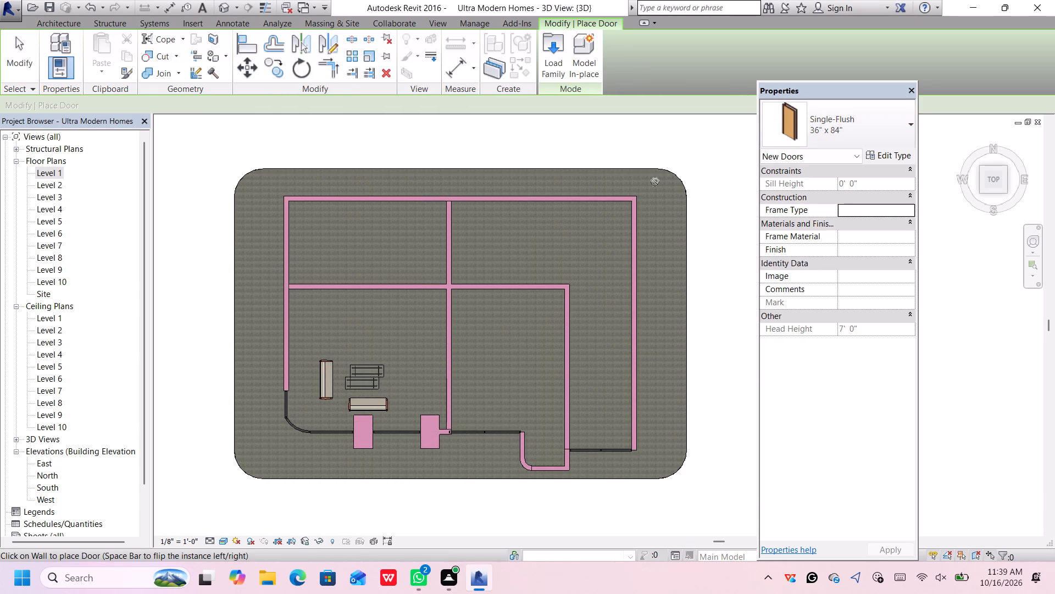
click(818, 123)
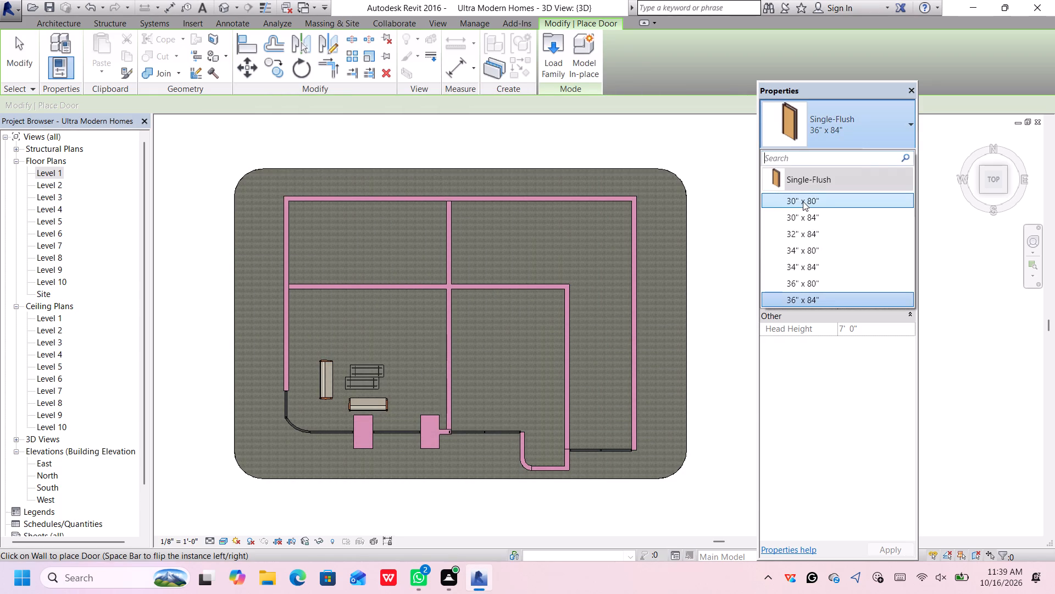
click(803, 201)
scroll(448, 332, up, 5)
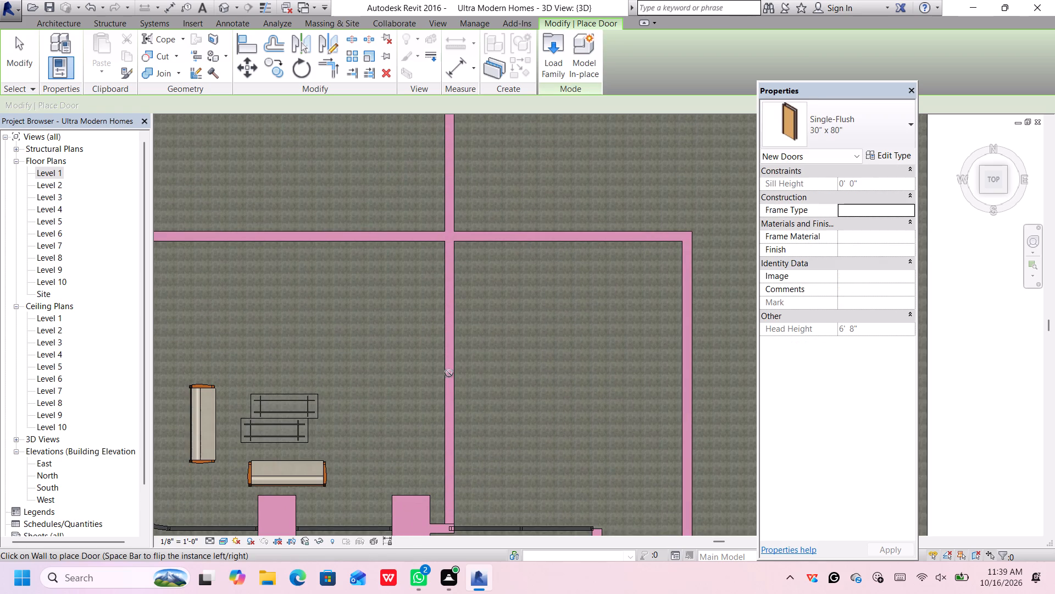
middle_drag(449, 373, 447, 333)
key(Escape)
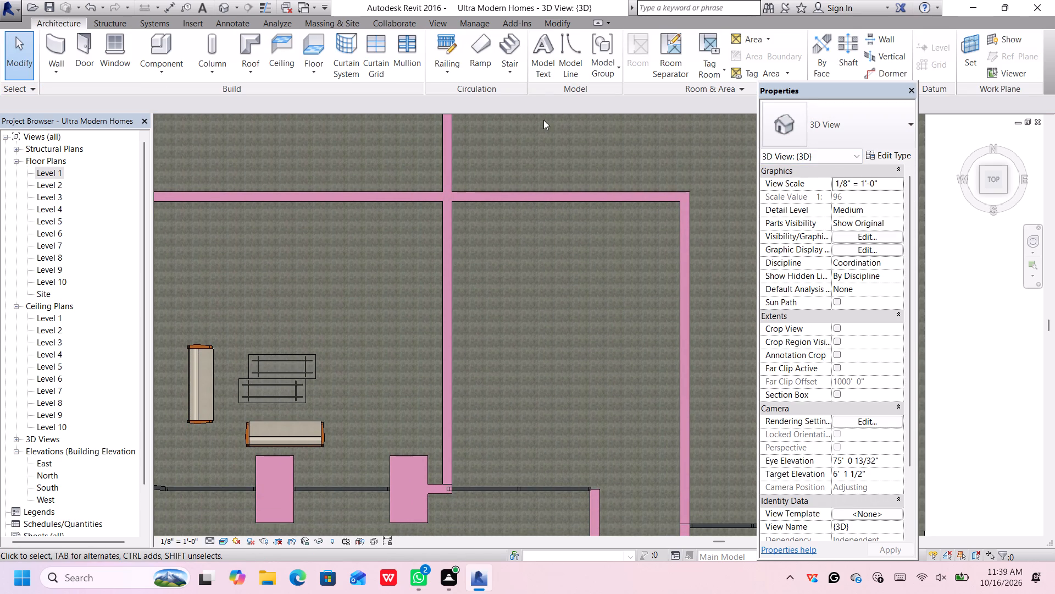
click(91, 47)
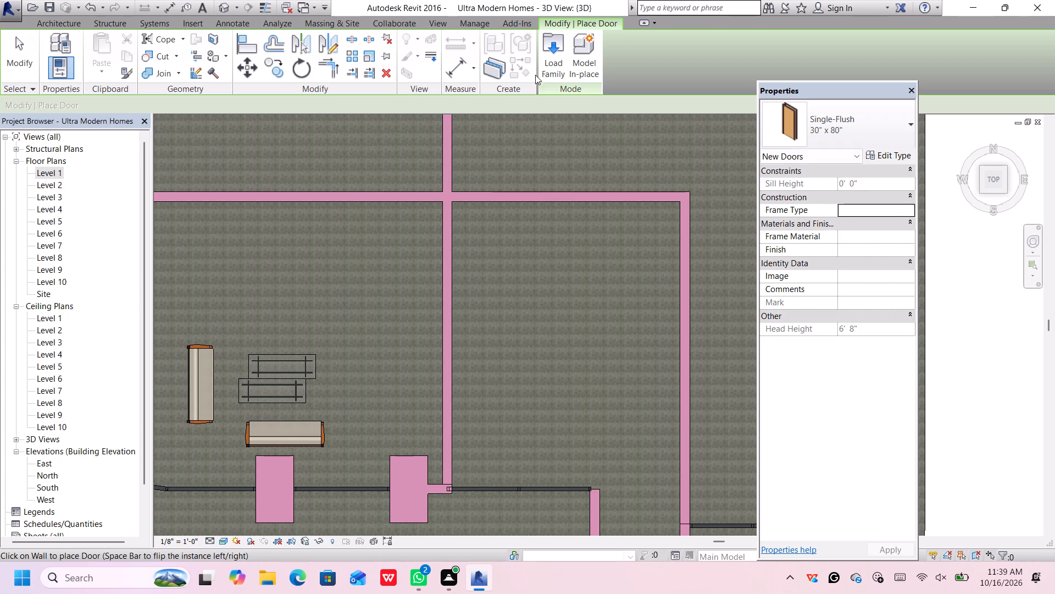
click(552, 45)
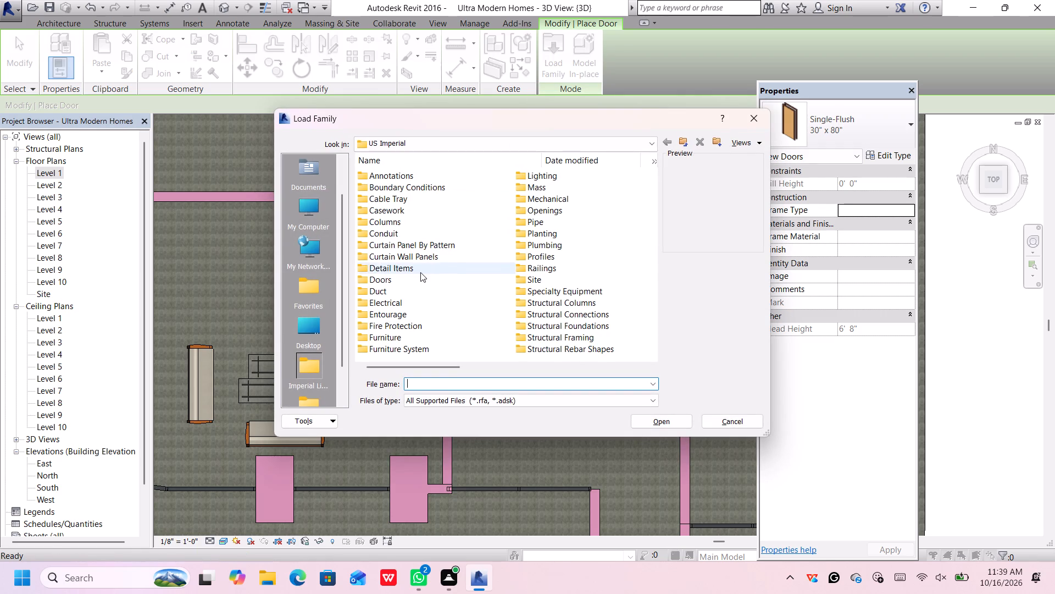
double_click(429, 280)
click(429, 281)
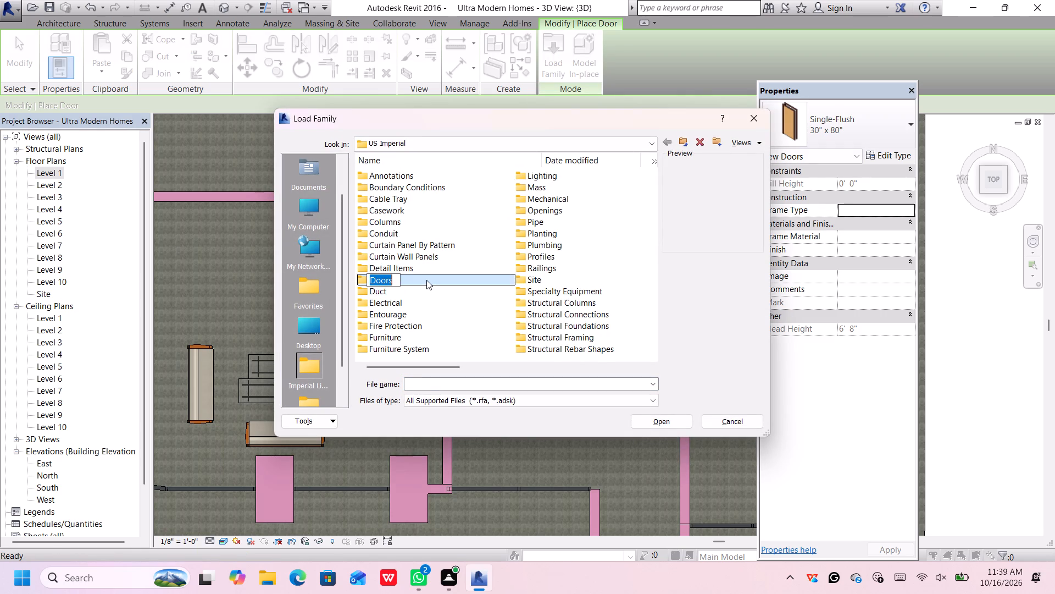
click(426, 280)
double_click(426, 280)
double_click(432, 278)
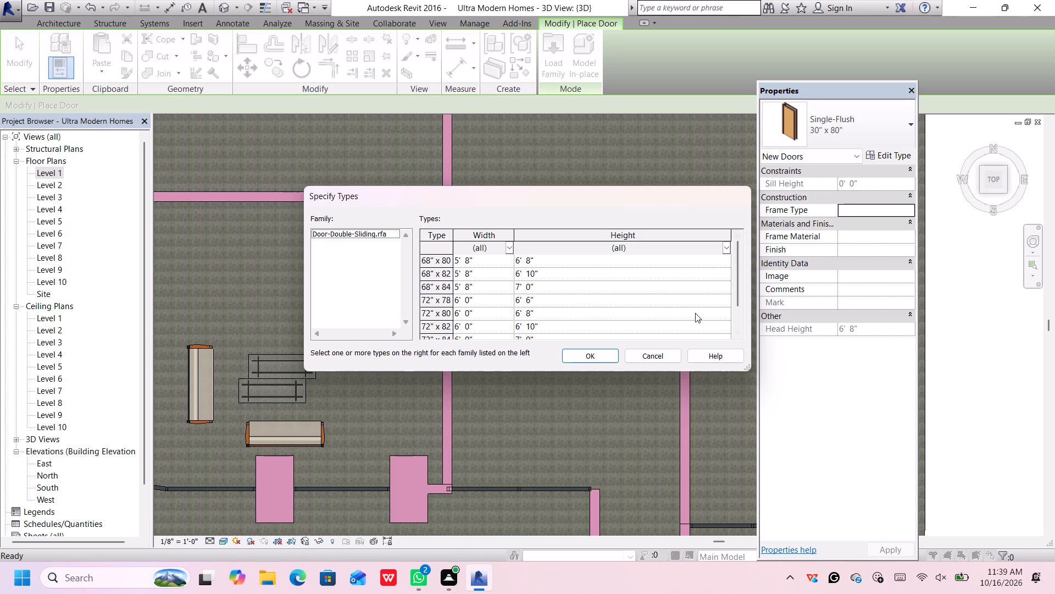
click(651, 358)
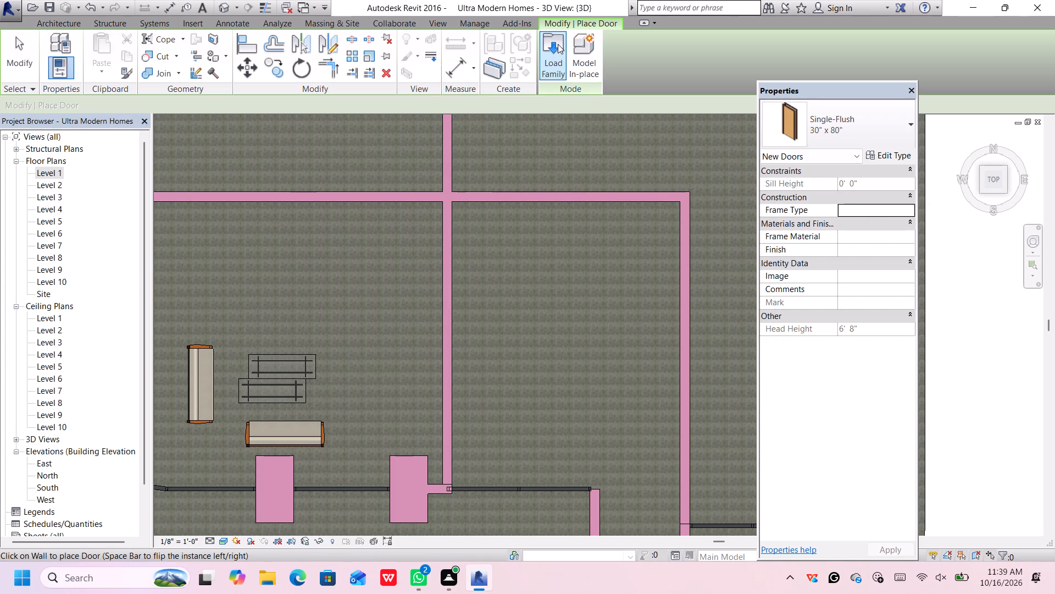
Browse the Commercial folder of the US Imperial Doors library and preview its exterior and passage door families.
double_click(557, 44)
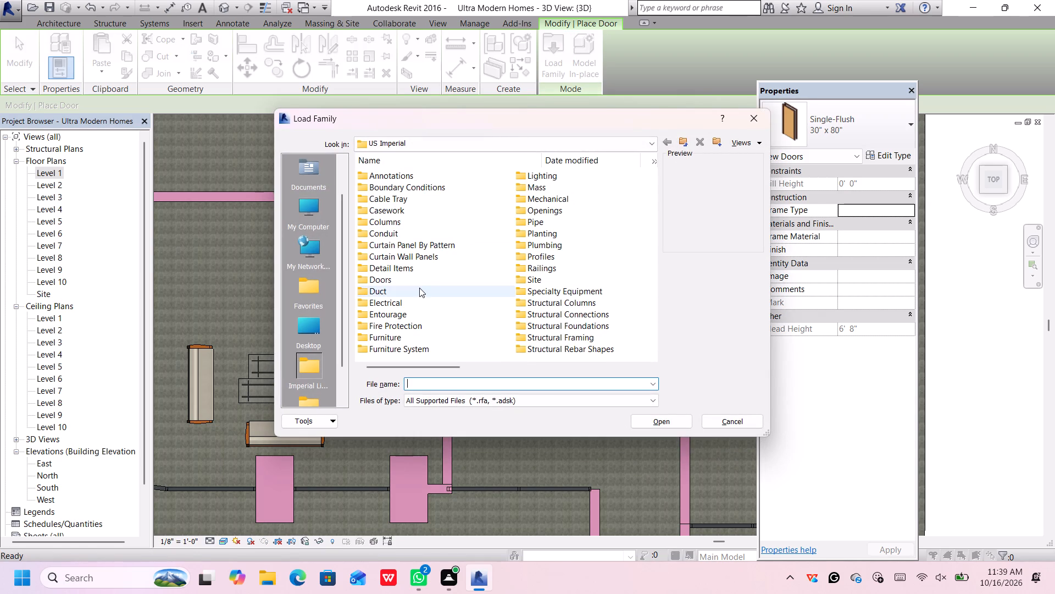
double_click(420, 277)
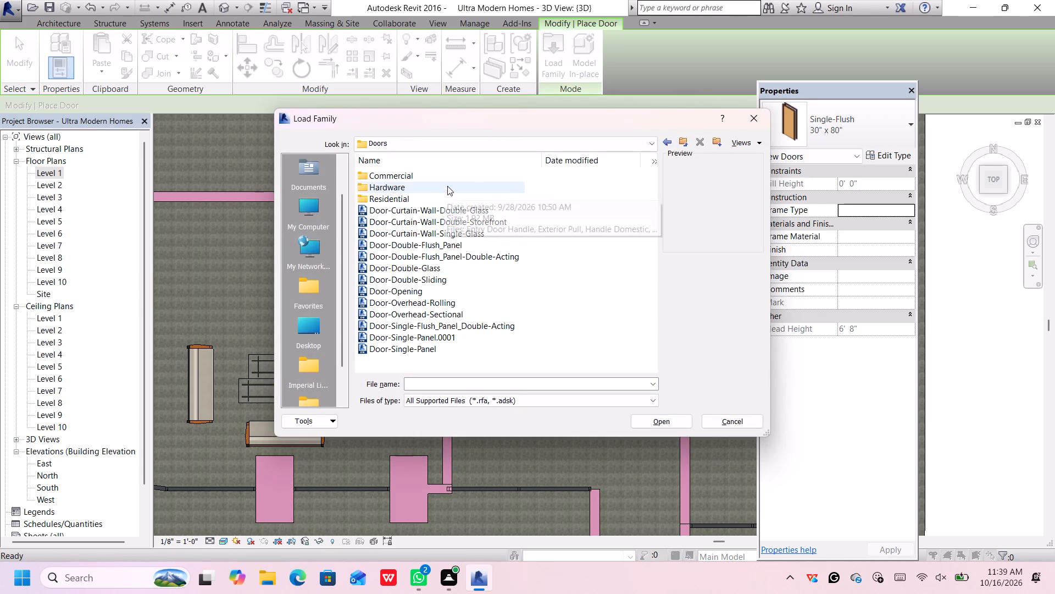
double_click(452, 179)
click(452, 180)
click(449, 189)
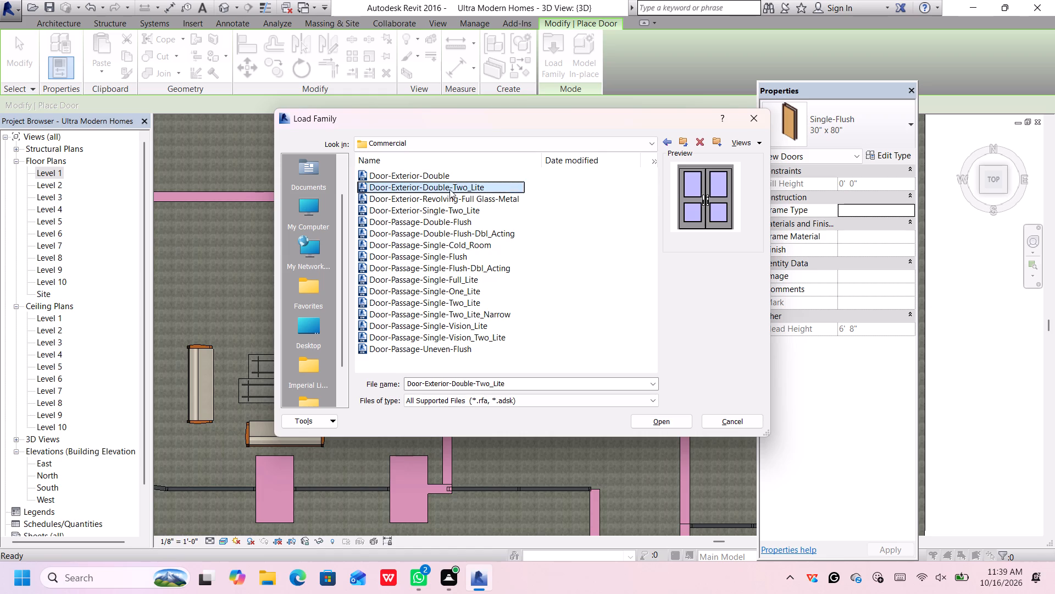
click(445, 204)
click(442, 213)
click(437, 229)
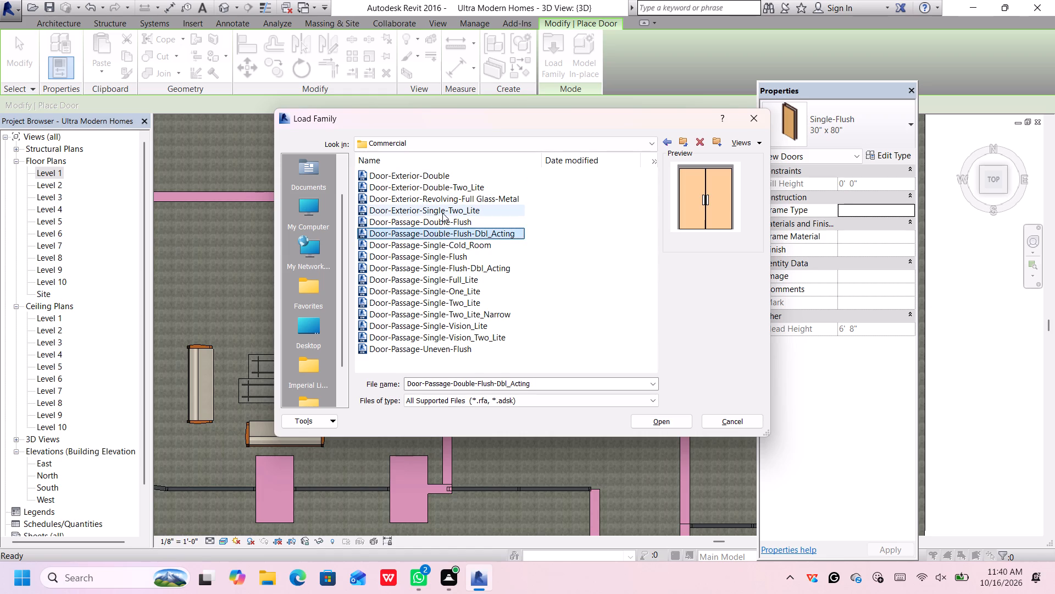
click(442, 213)
click(442, 229)
click(443, 241)
click(445, 252)
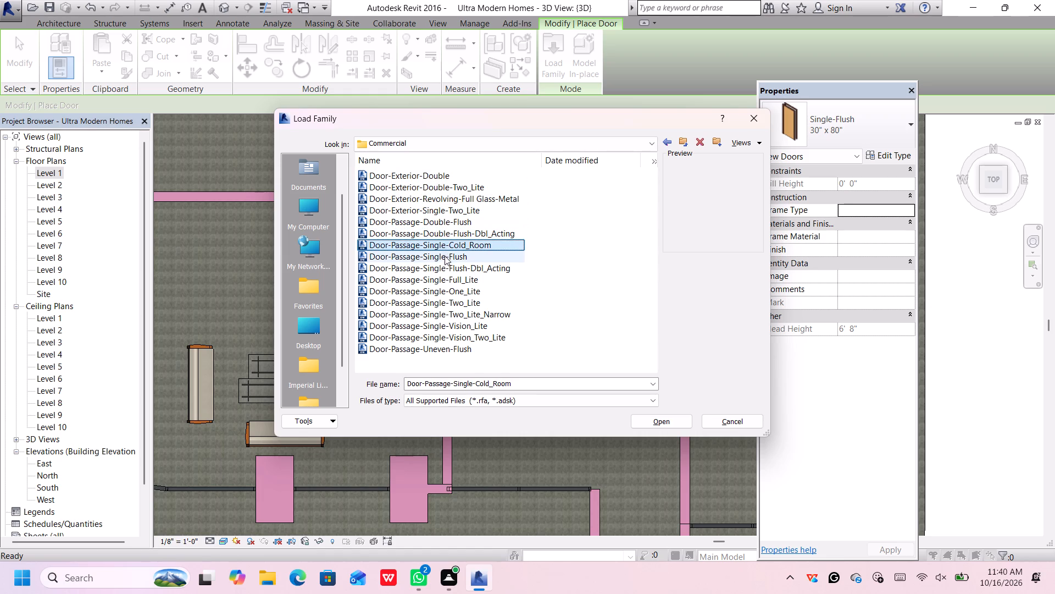
click(442, 240)
click(439, 238)
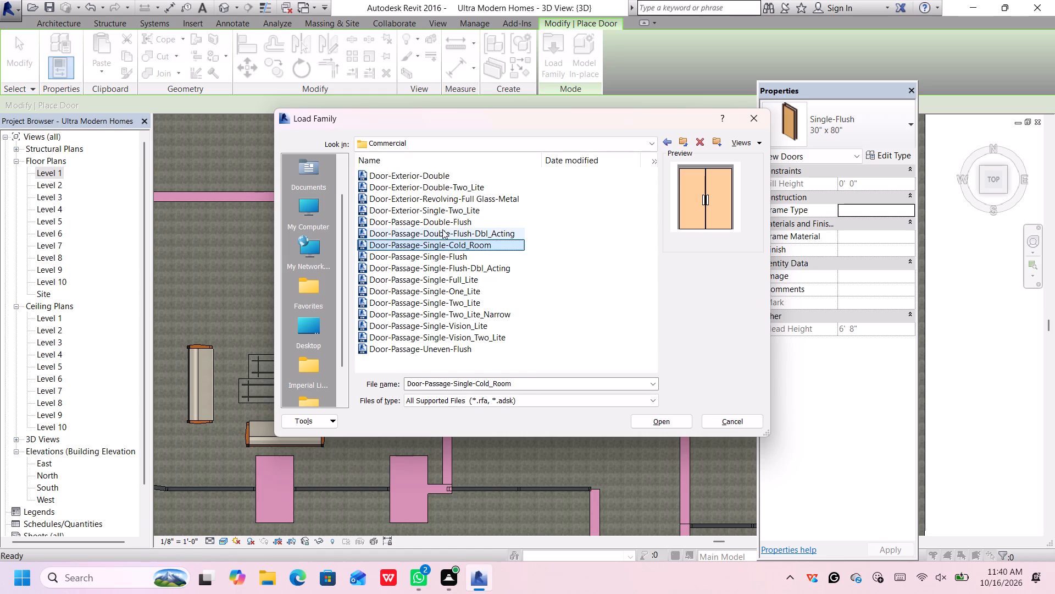
click(442, 229)
click(442, 265)
click(438, 284)
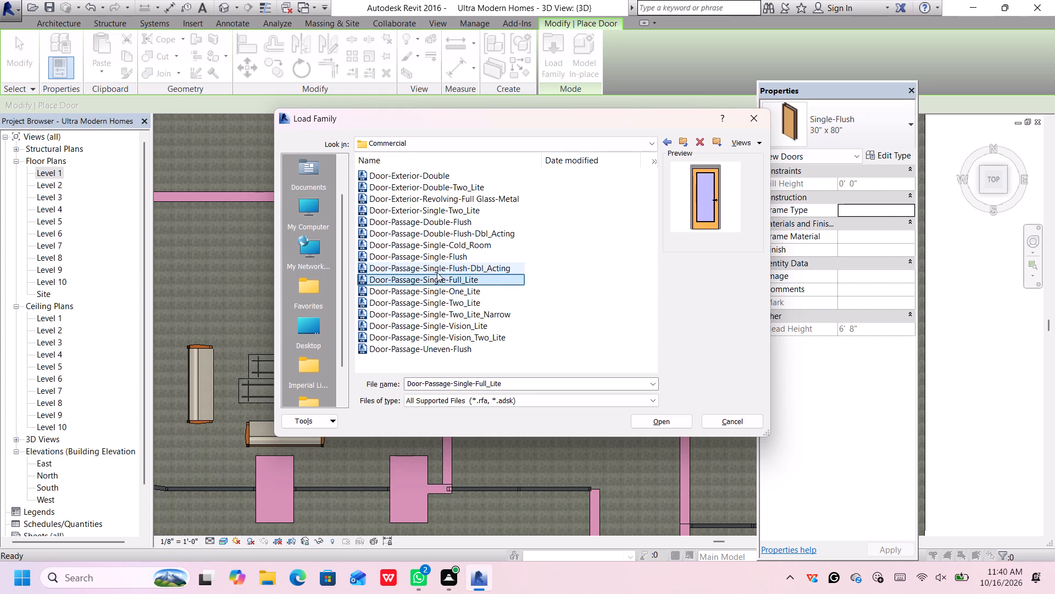
Load the Door-Passage-Single-Flush-Dbl_Acting family with its 48" x 96" type for door placement.
click(437, 271)
click(438, 267)
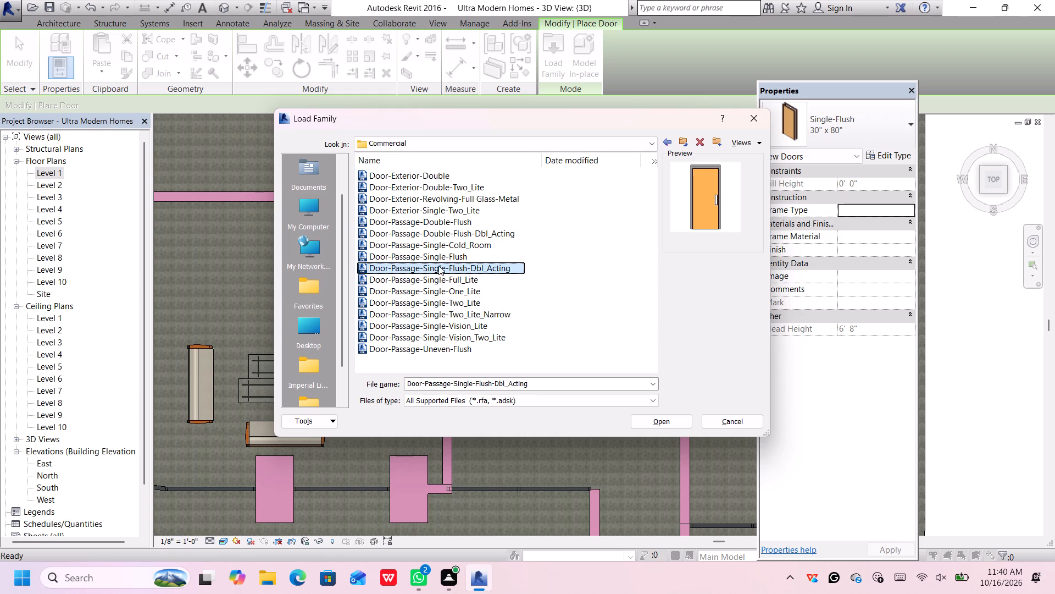
click(438, 266)
click(517, 267)
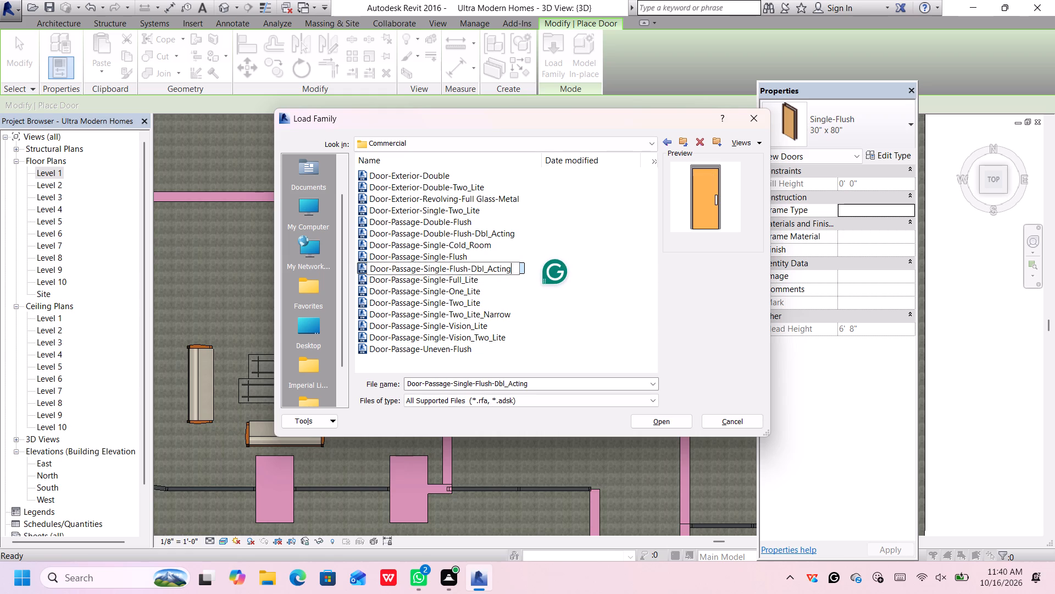
click(511, 298)
double_click(511, 272)
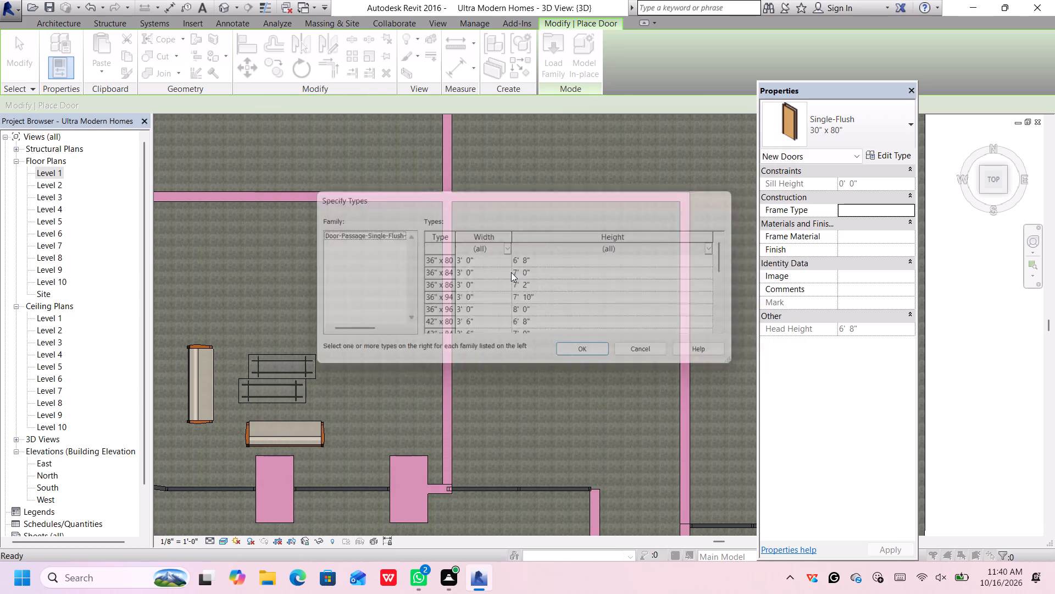
scroll(553, 311, down, 5)
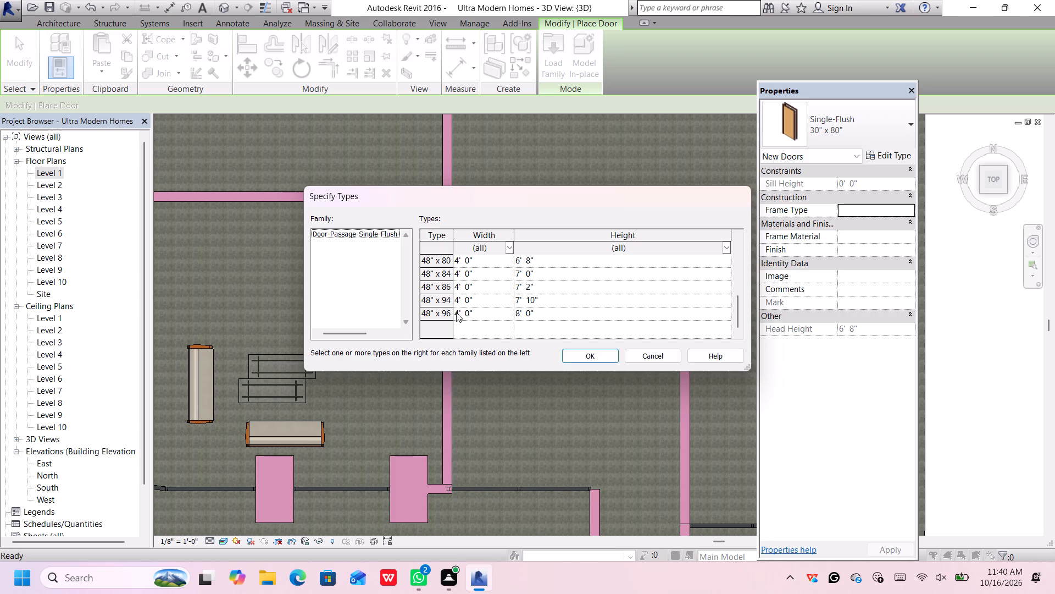
click(470, 312)
click(592, 356)
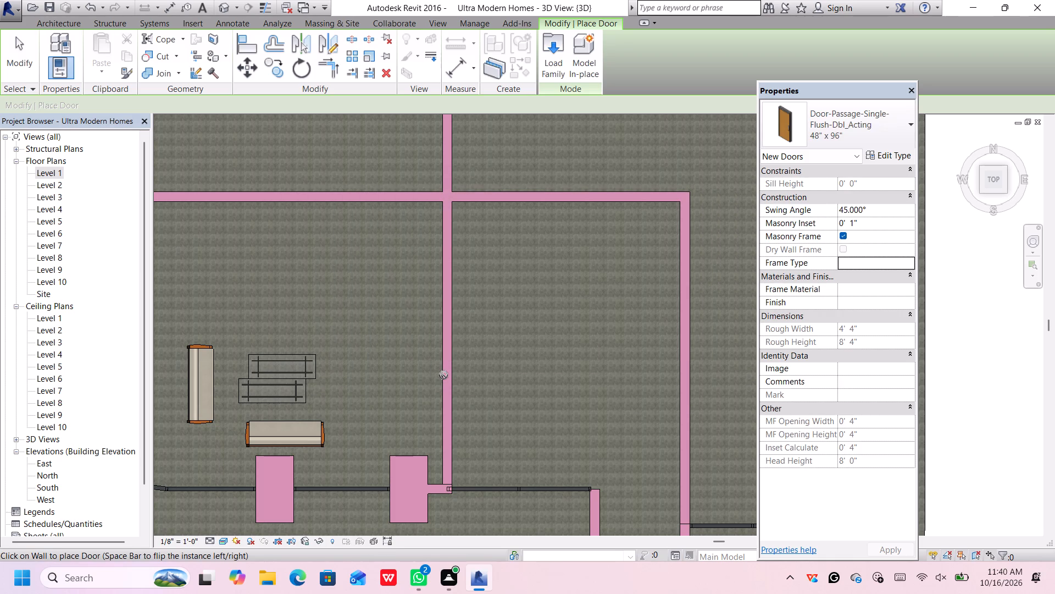
Place the 48" x 96" double-acting passage door near the north end of the partition between the living area and the east room.
scroll(443, 375, down, 4)
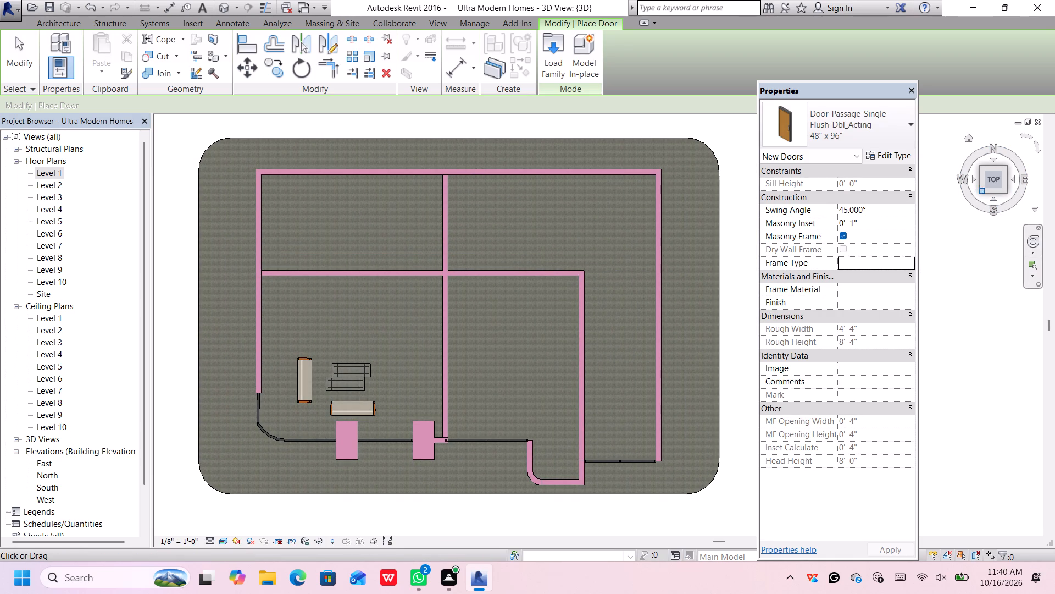
click(982, 191)
scroll(543, 334, up, 1)
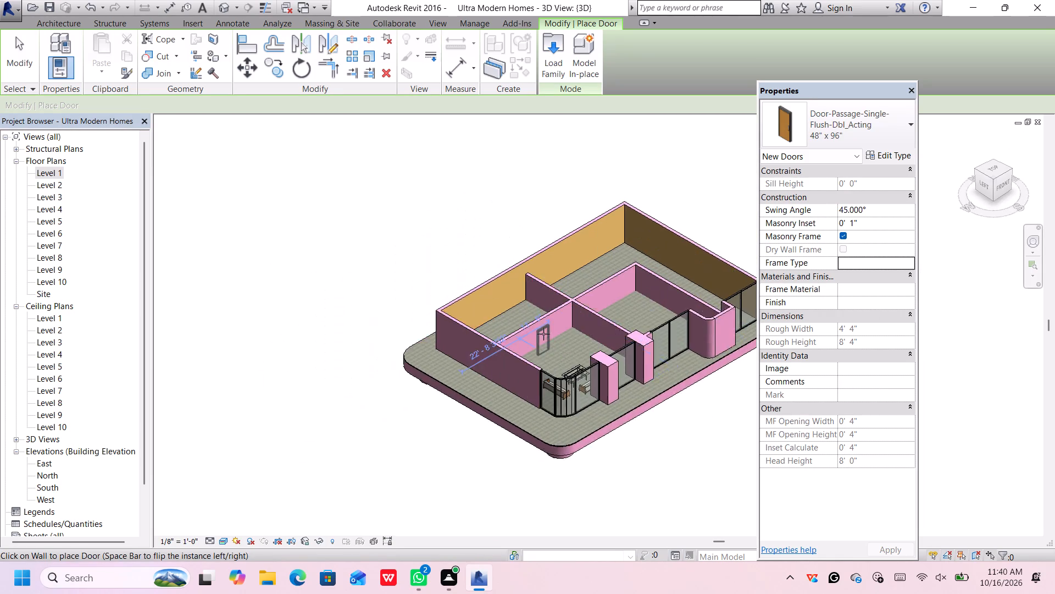
scroll(543, 334, up, 2)
middle_drag(628, 329, 564, 307)
middle_click(562, 306)
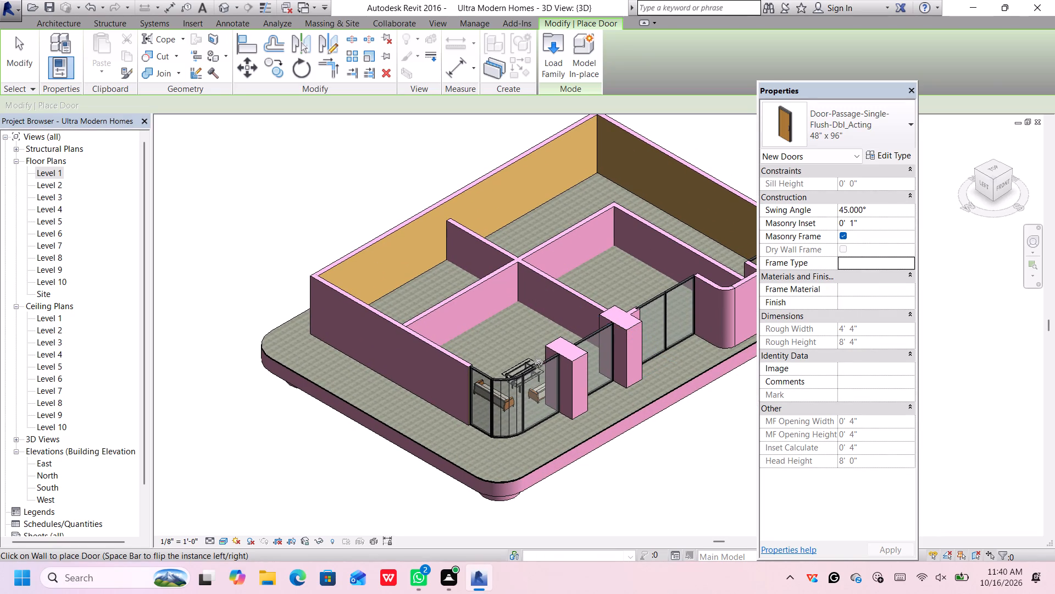
click(536, 301)
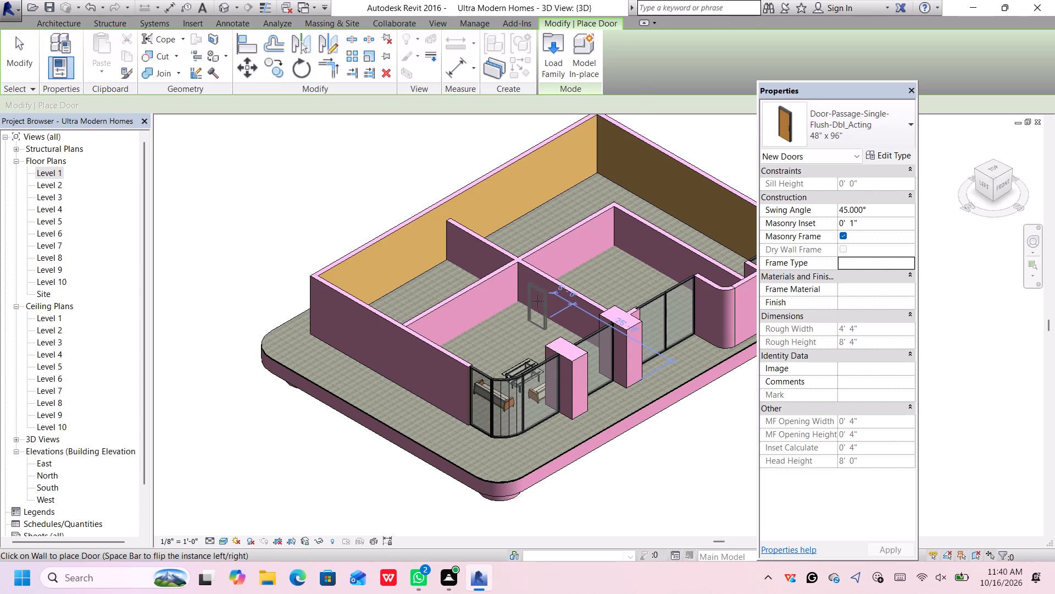
Set the sill height of the 48" x 96" double-acting passage door beside the living area to 3' 3".
click(618, 80)
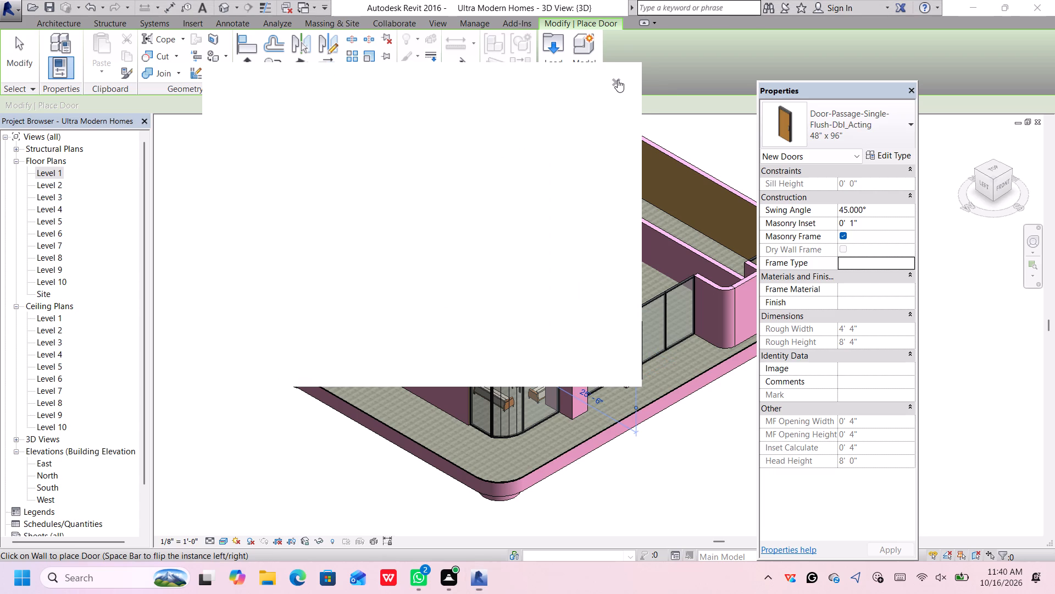
scroll(545, 307, up, 3)
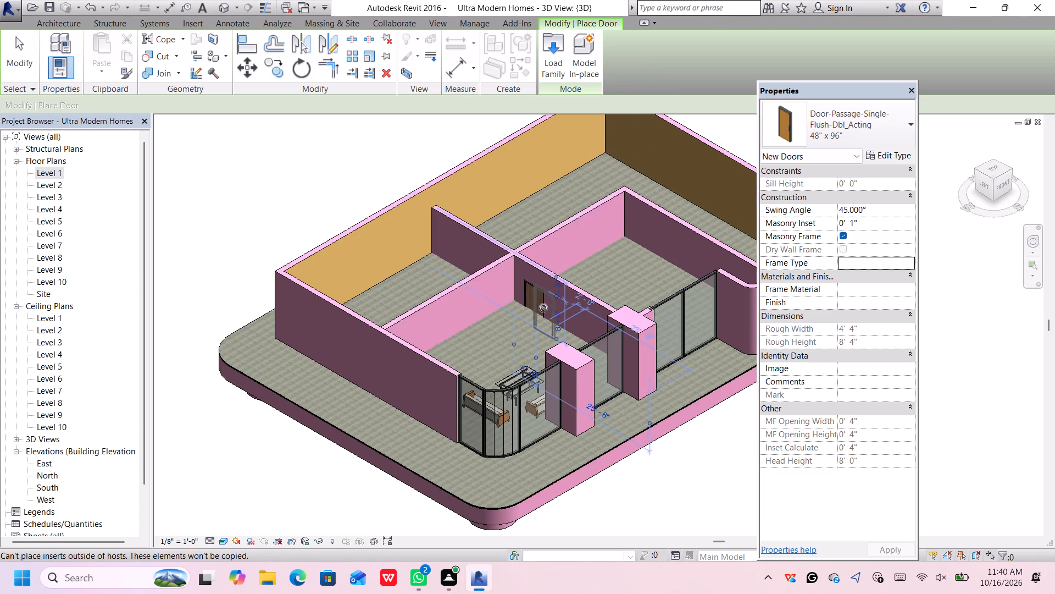
scroll(543, 308, up, 4)
key(space)
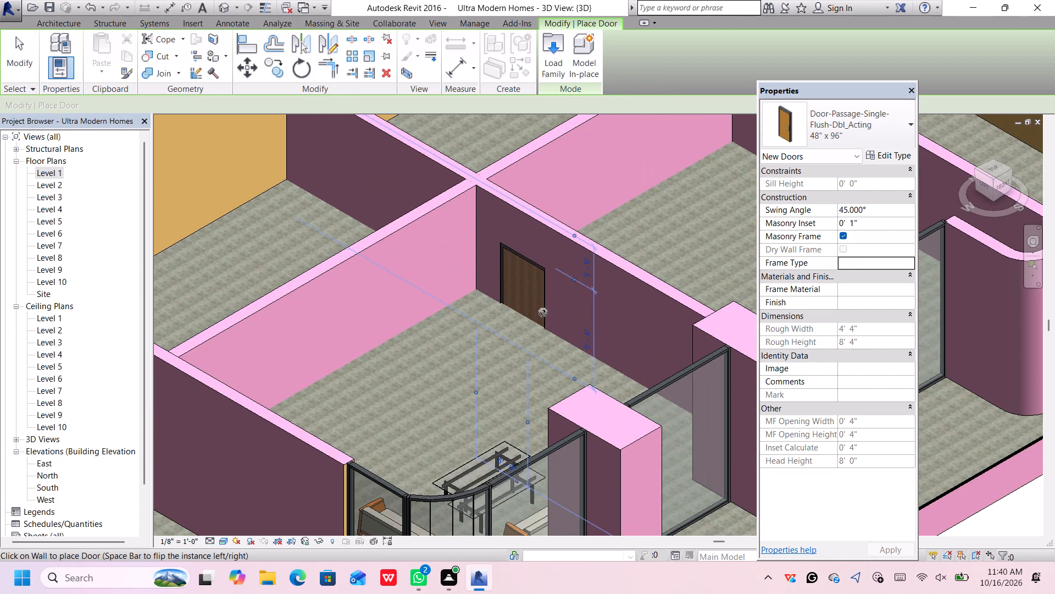
key(Escape)
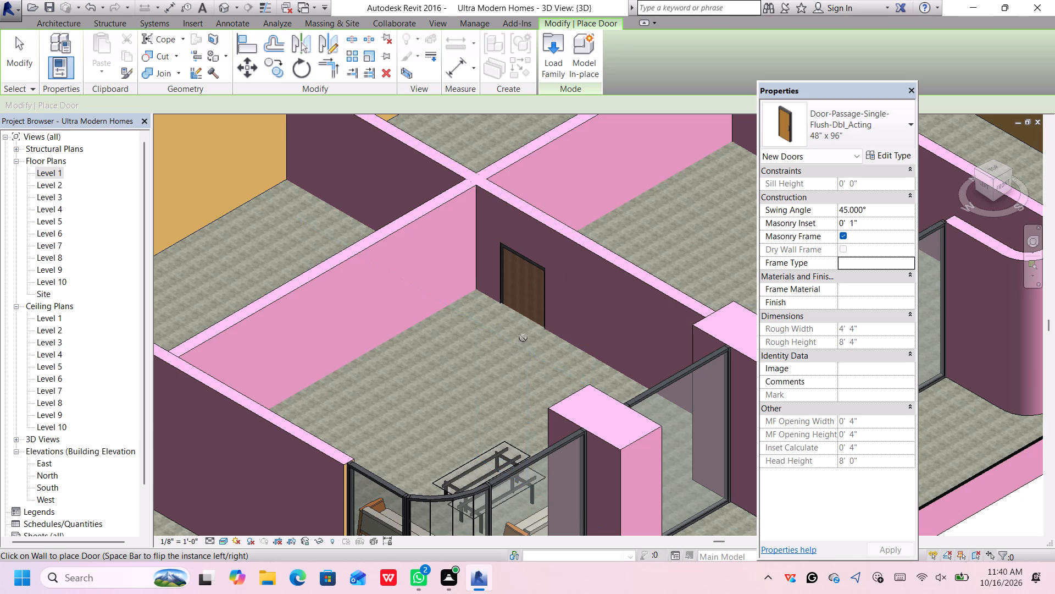
key(Escape)
click(535, 273)
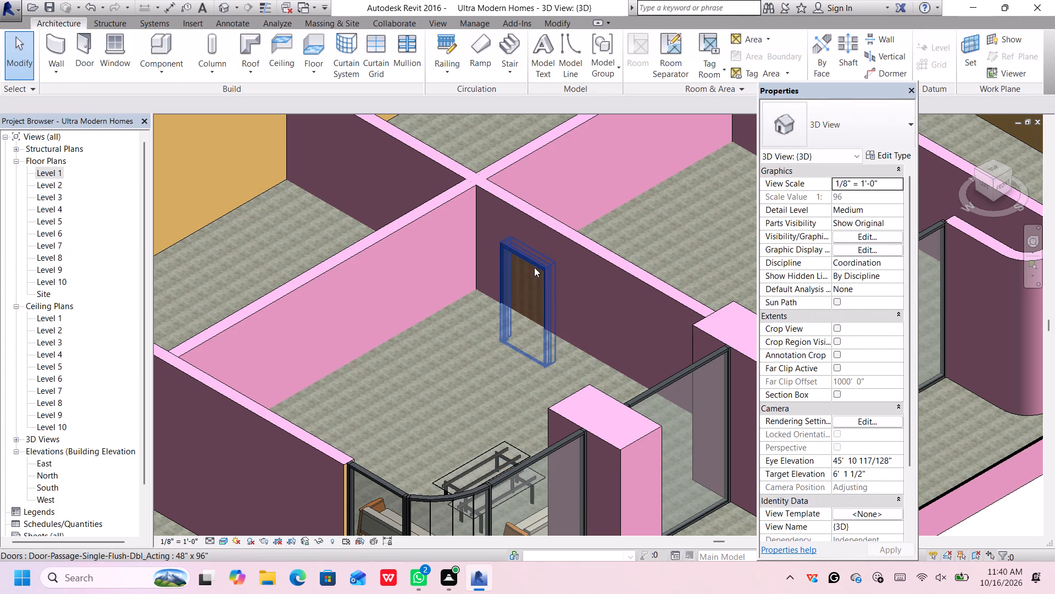
click(535, 266)
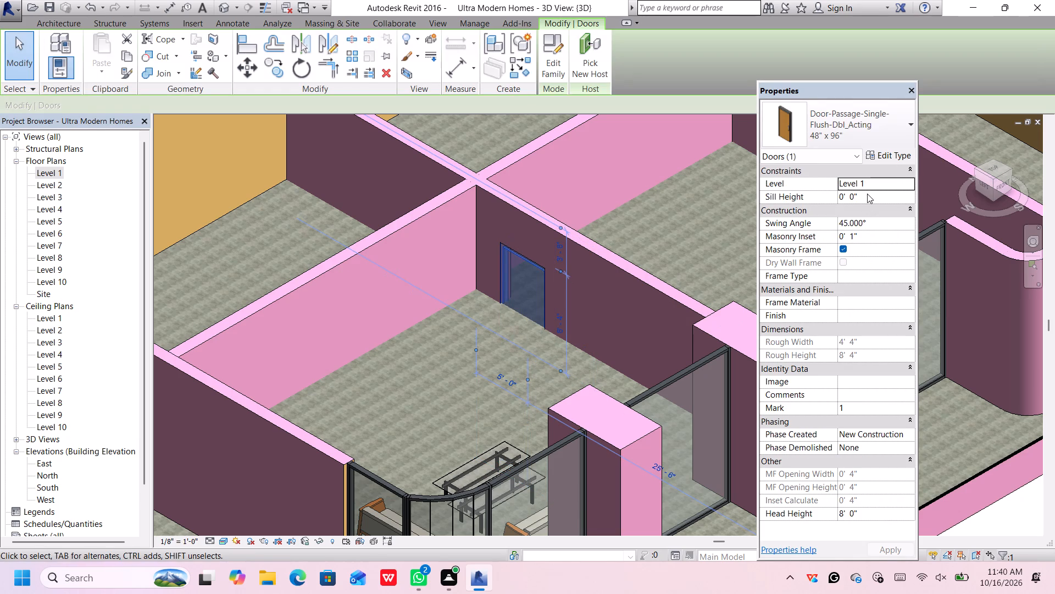
click(867, 194)
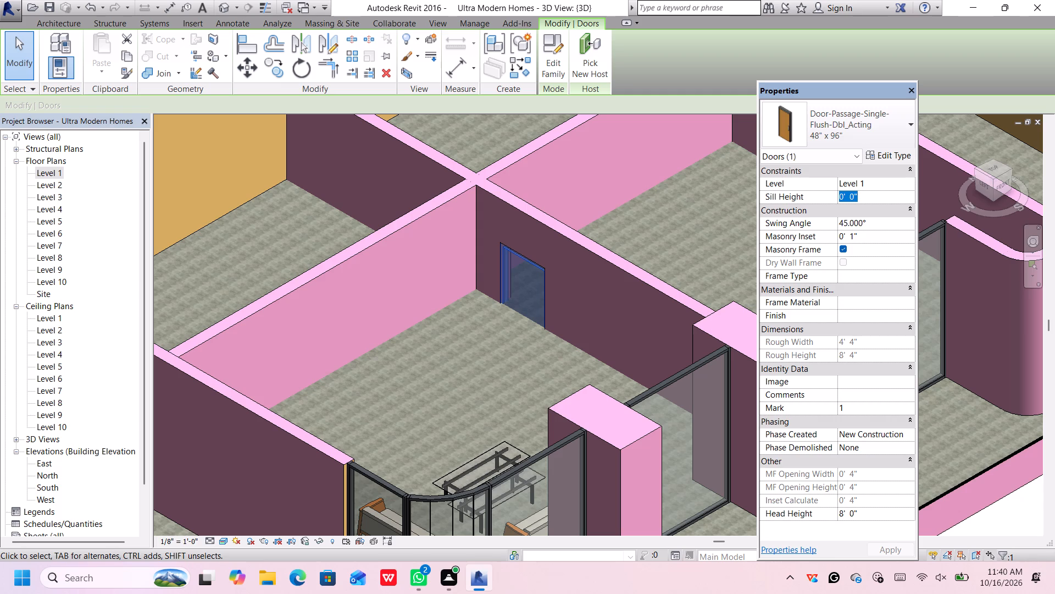
key(BackSpace)
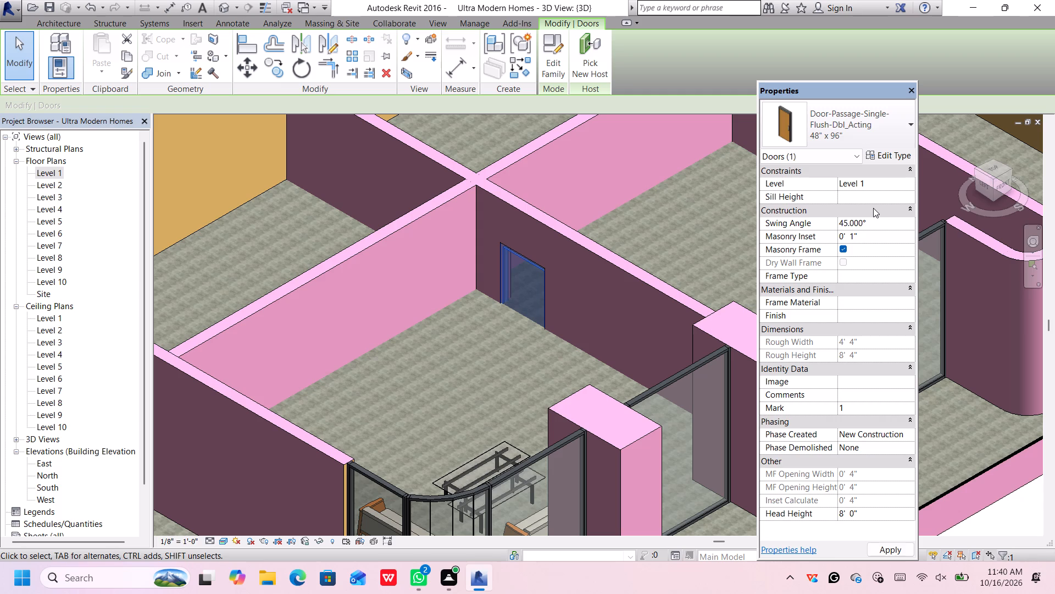
text(3'3')
key(Return)
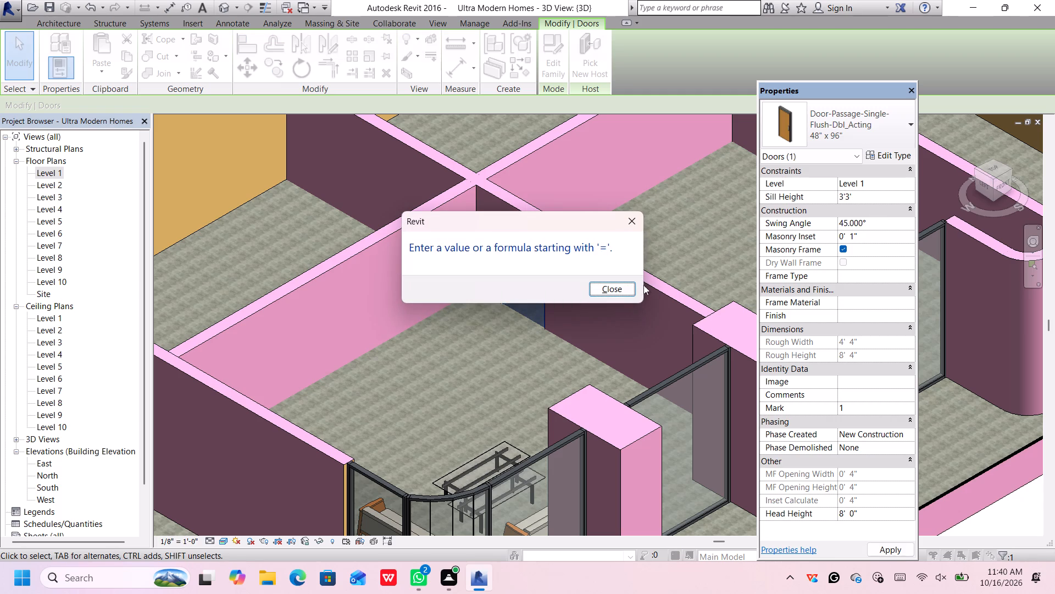
click(617, 286)
click(860, 196)
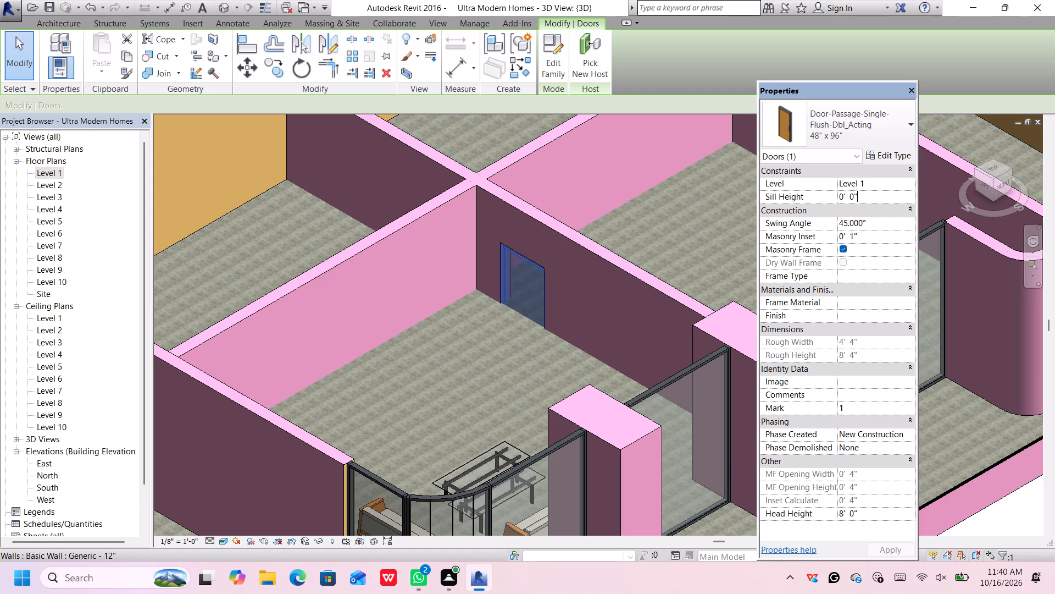
key(BackSpace)
key(BackSpace)
key(BackSpace)
key(BackSpace)
key(BackSpace)
key(BackSpace)
key(BackSpace)
key(BackSpace)
key(BackSpace)
key(BackSpace)
key(BackSpace)
text(3')
key(3)
key(shift+quotedbl)
key(Return)
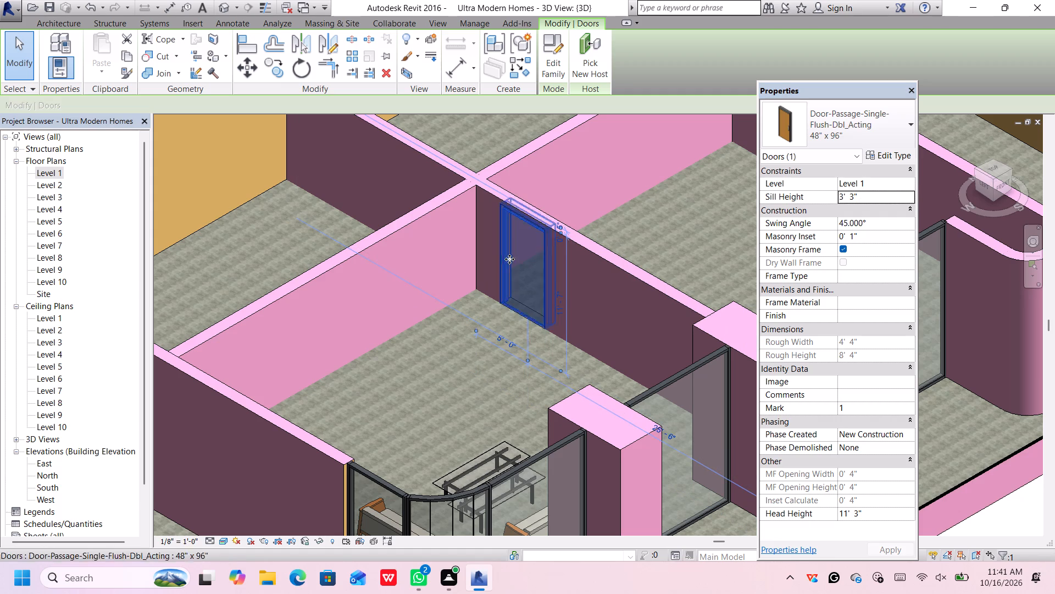
Set the base offset of the four Generic - 12" interior partitions to 3' 3".
scroll(517, 254, down, 4)
middle_drag(537, 271, 522, 237)
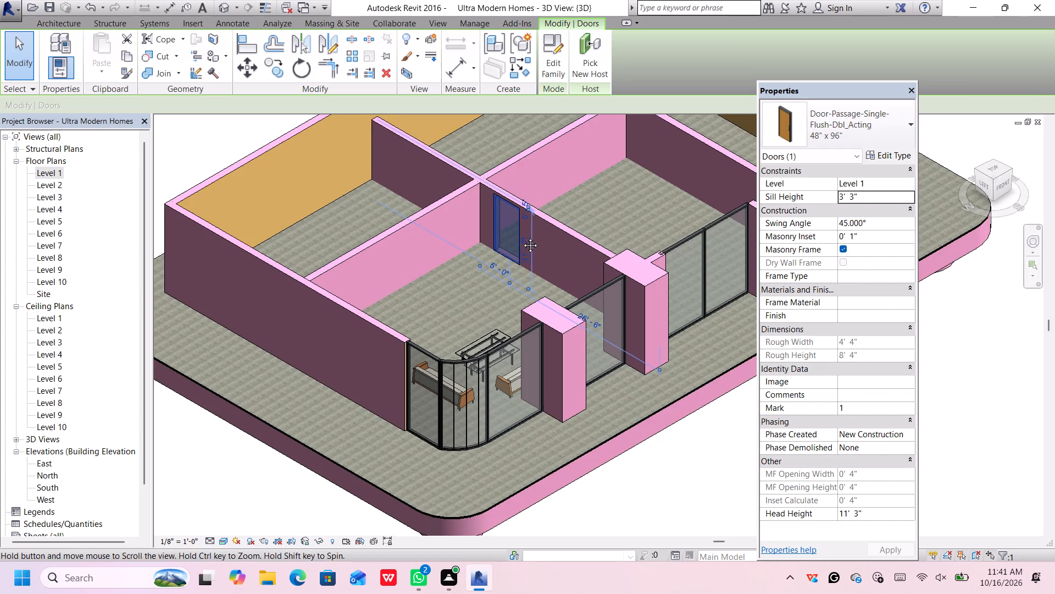
middle_drag(522, 237, 522, 235)
scroll(527, 252, up, 3)
scroll(535, 250, down, 3)
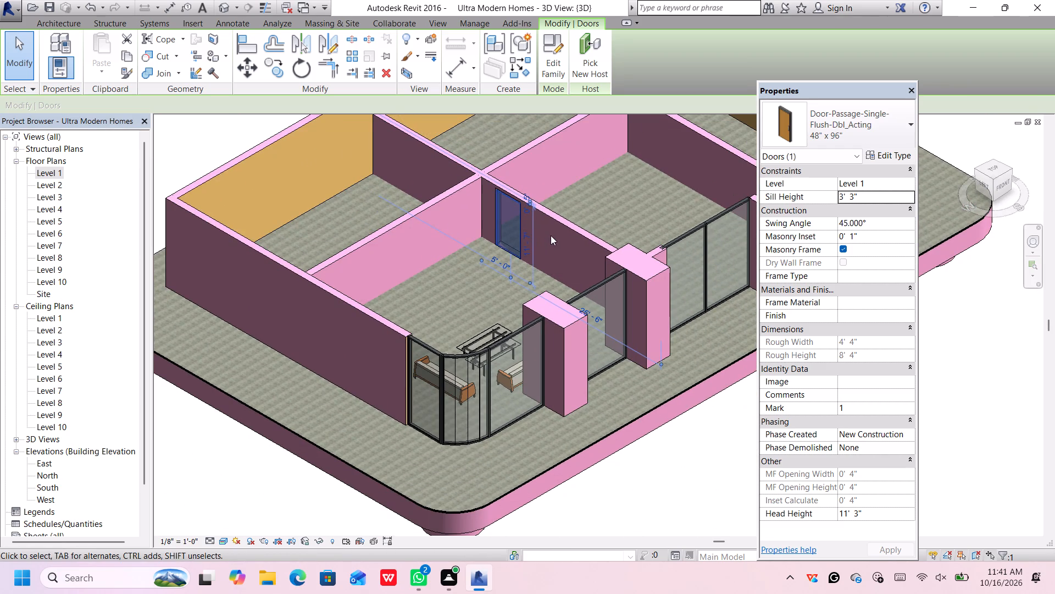
scroll(551, 235, up, 1)
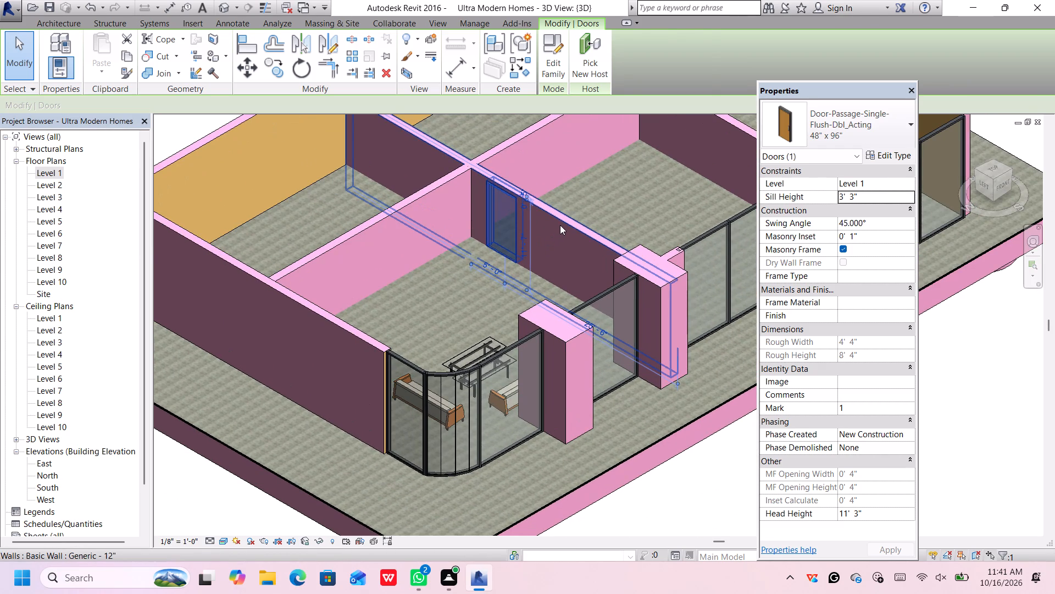
click(560, 225)
scroll(422, 192, down, 5)
middle_drag(423, 195, 412, 252)
scroll(413, 248, up, 1)
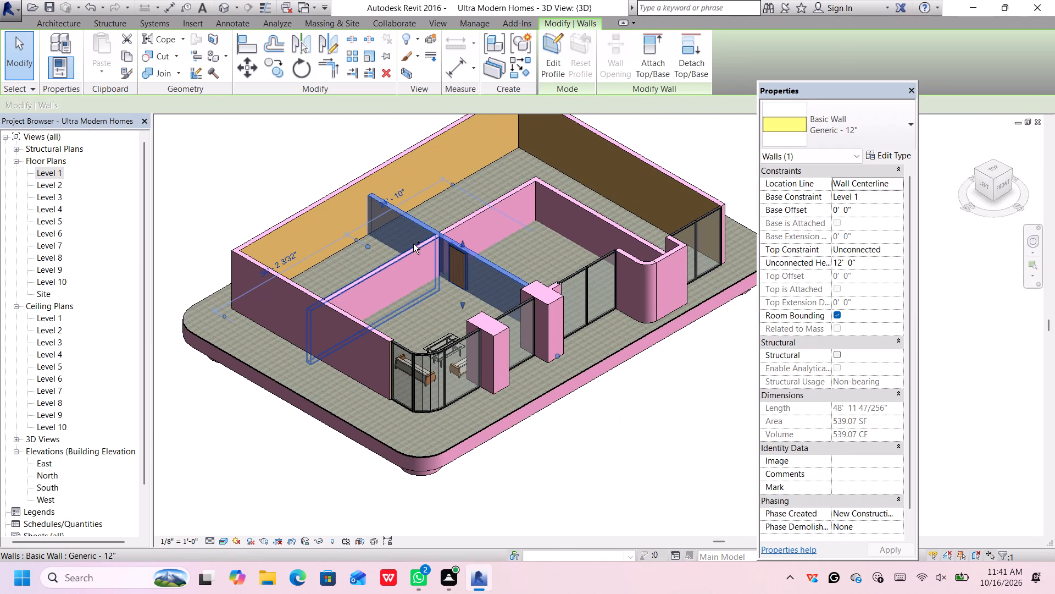
ctrl+click(413, 245)
ctrl+drag(486, 208, 486, 216)
ctrl+click(569, 196)
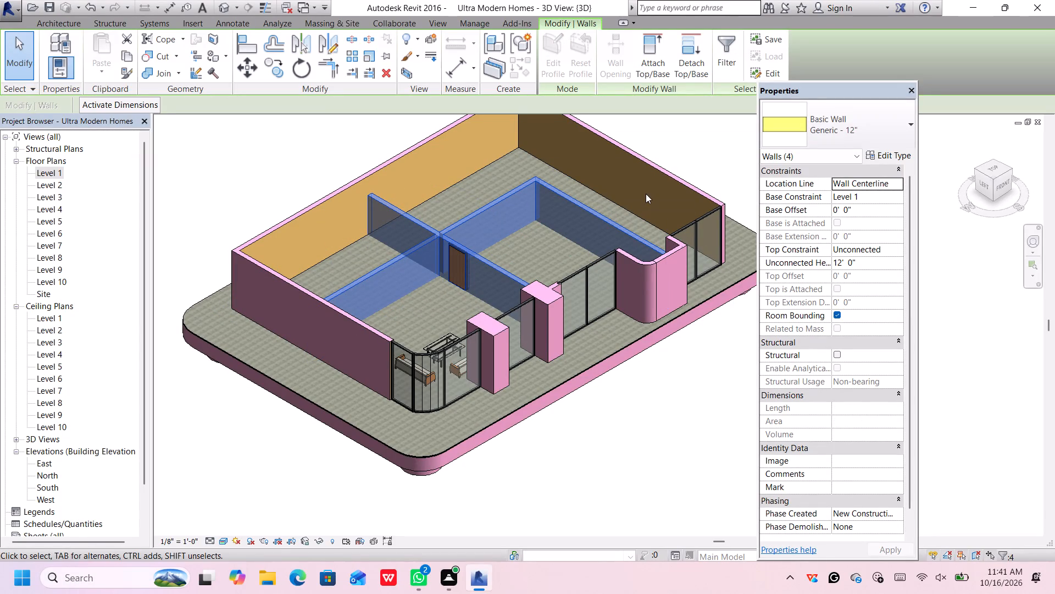
click(873, 207)
key(BackSpace)
key(3)
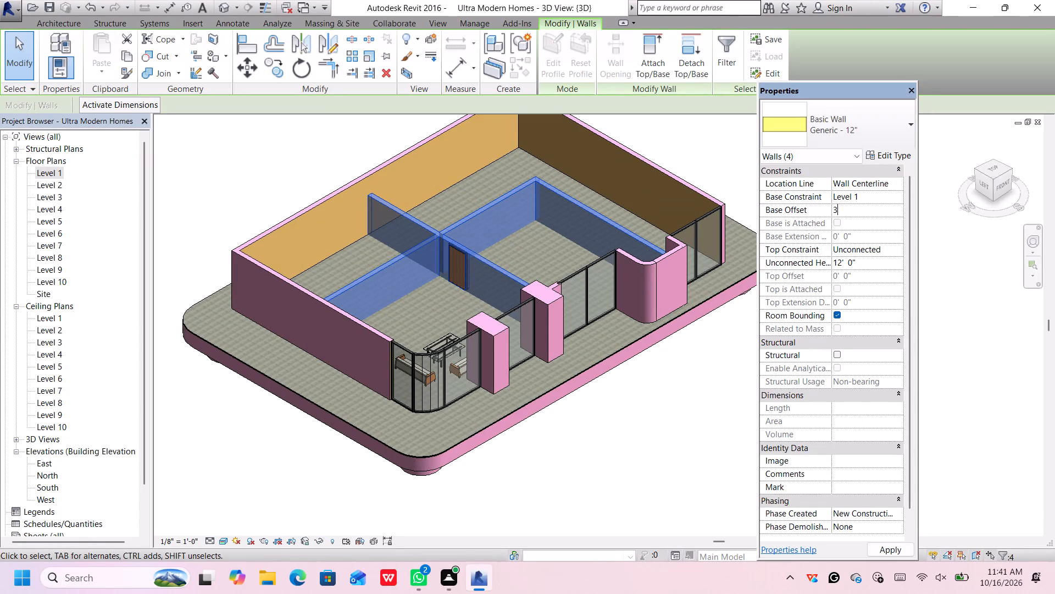
click(873, 207)
key(apostrophe)
key(3)
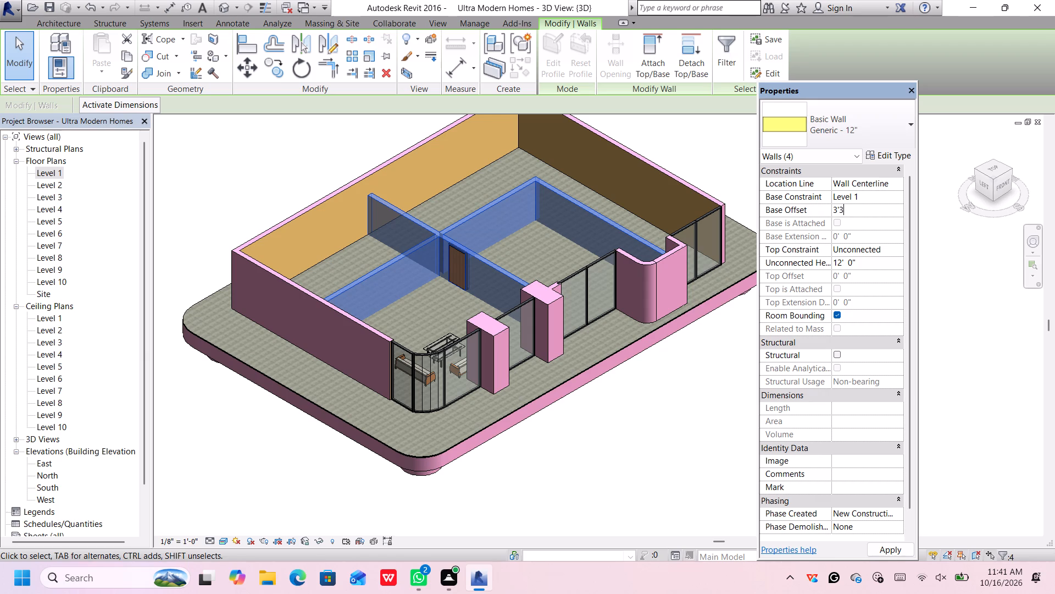
key(shift+quotedbl)
key(Return)
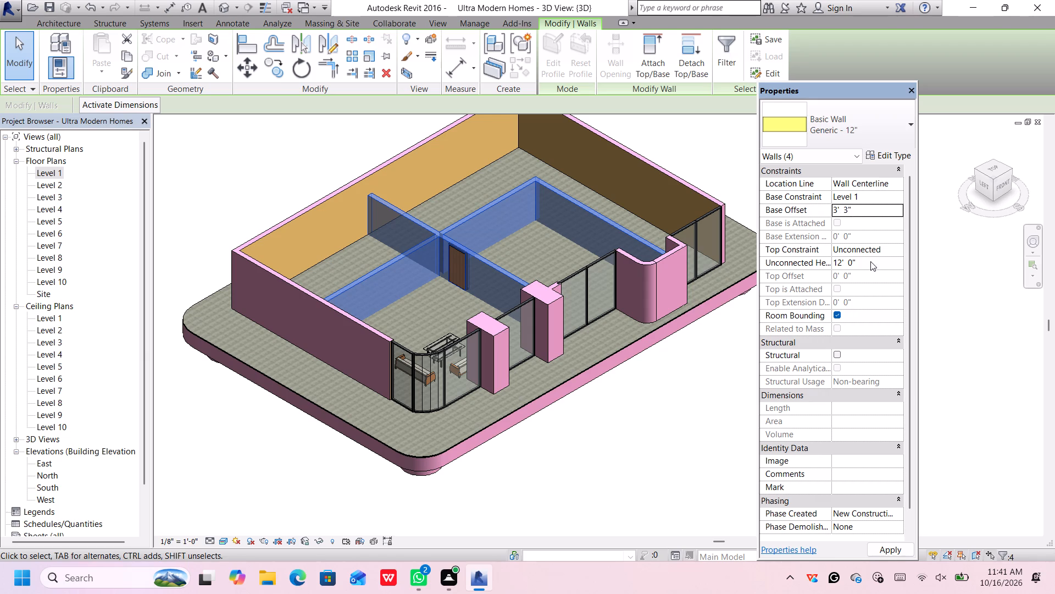
Set the unconnected height of the four selected interior partitions to 13'.
click(870, 259)
key(BackSpace)
key(1)
key(3)
key(apostrophe)
key(Return)
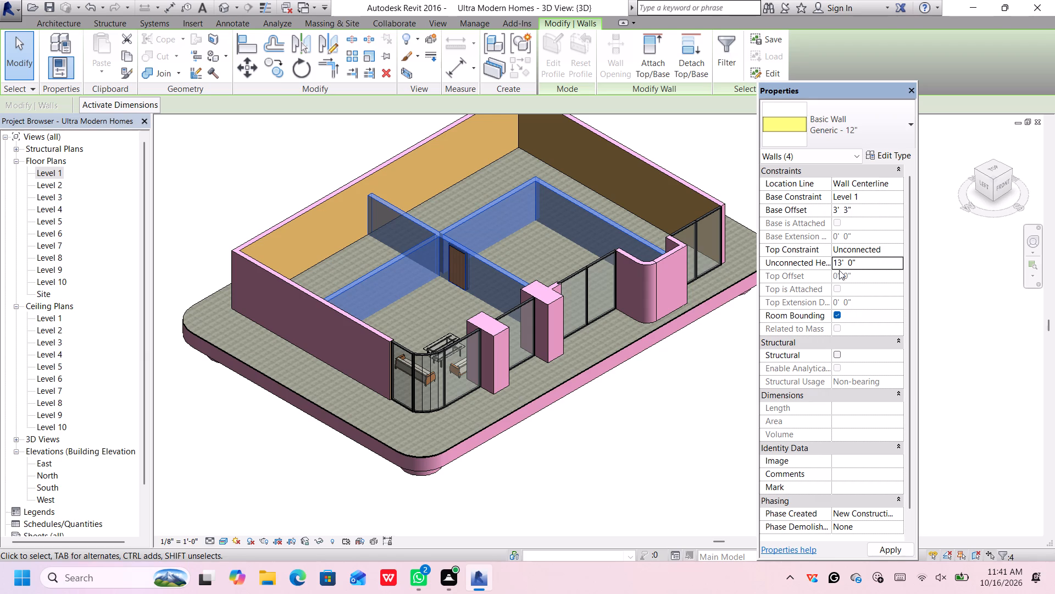
click(680, 359)
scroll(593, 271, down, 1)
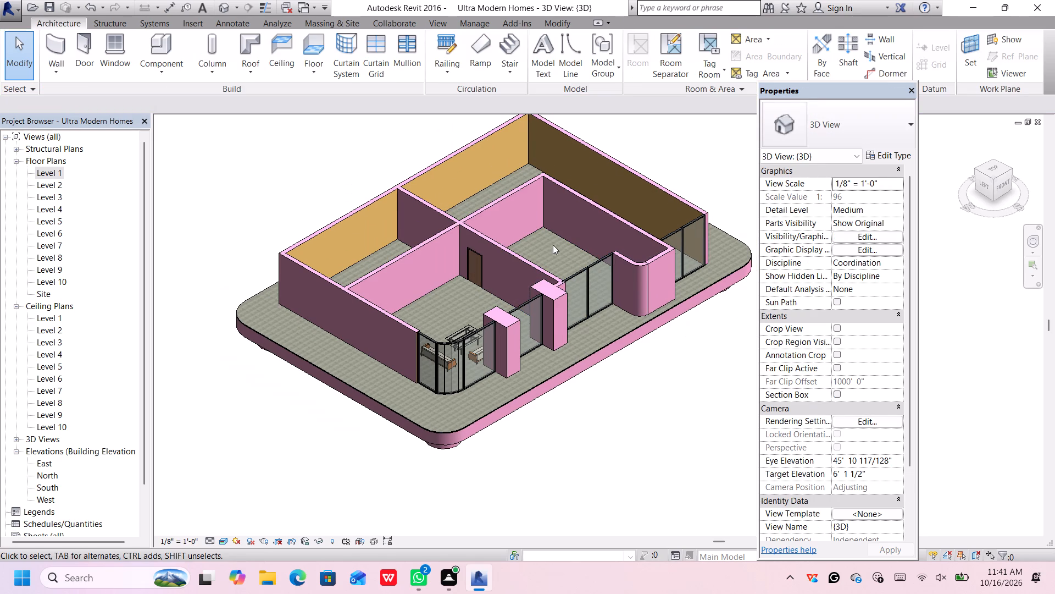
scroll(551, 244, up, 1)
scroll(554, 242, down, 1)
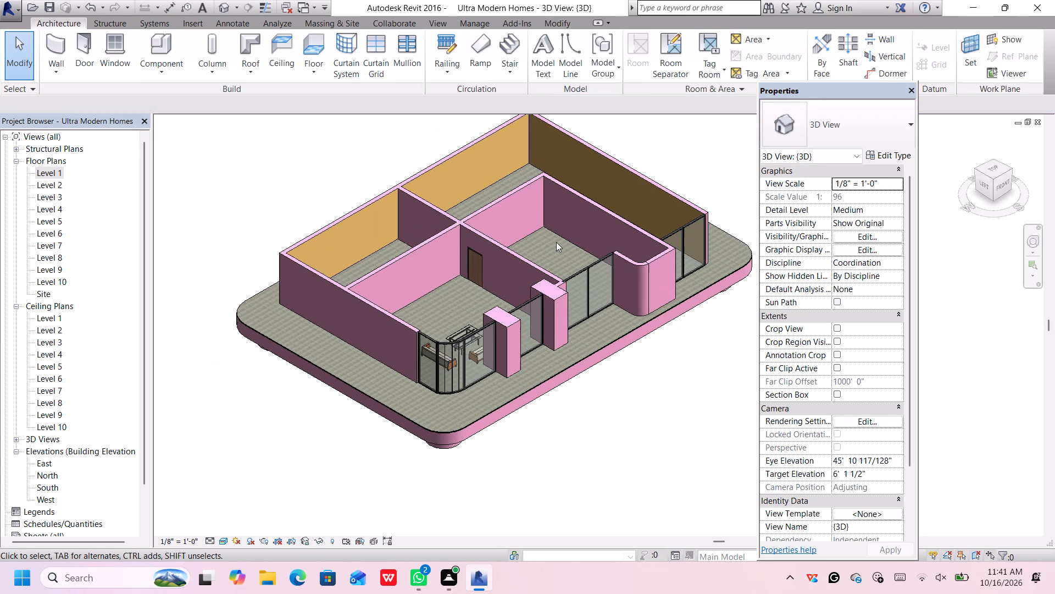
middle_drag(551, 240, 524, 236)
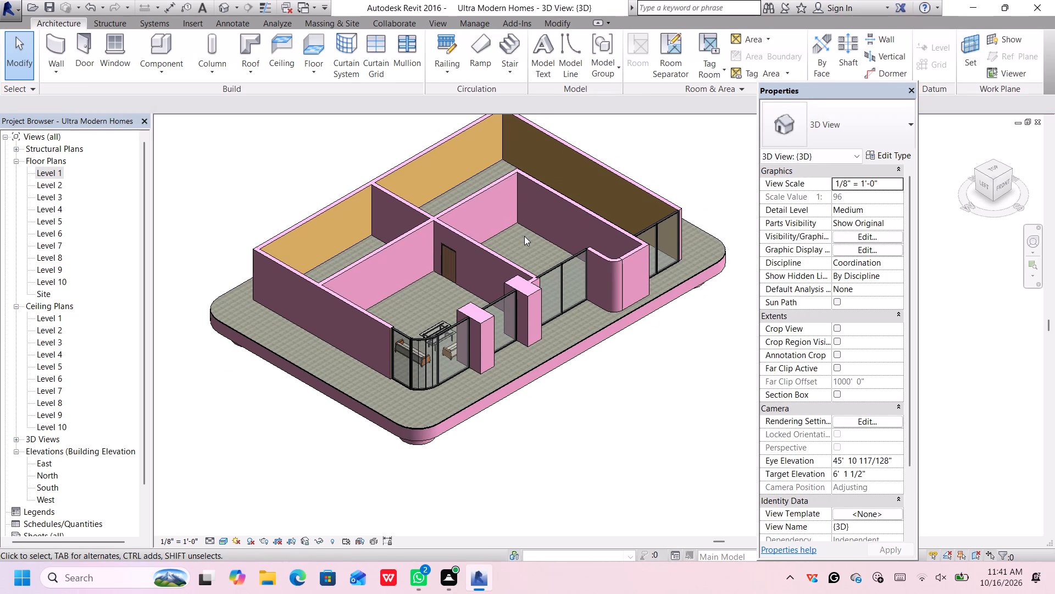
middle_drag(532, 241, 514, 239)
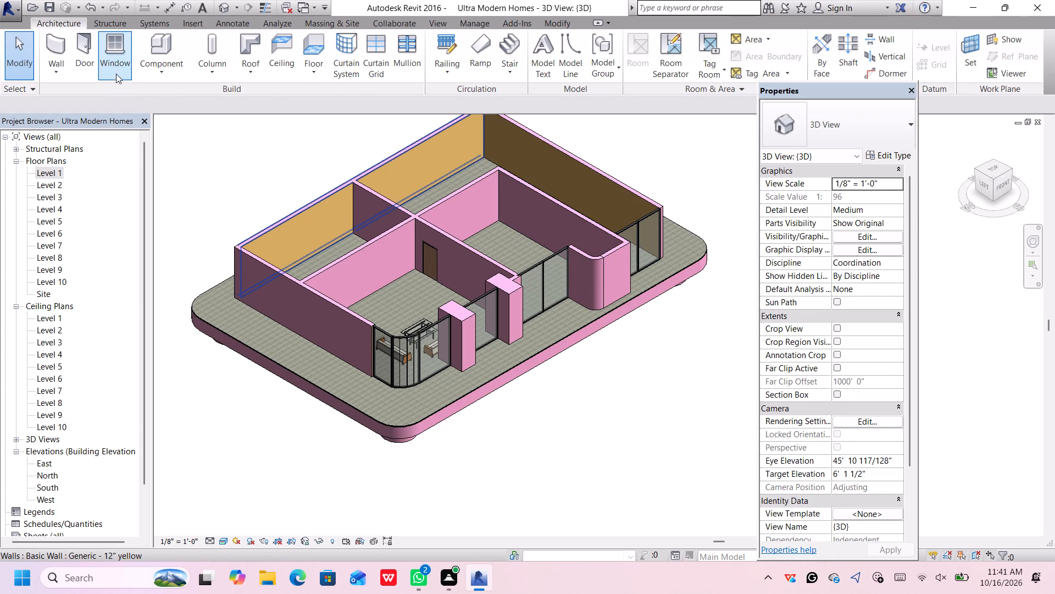
Load the Table-Coffee family from the US Imperial Furniture Tables folder for component placement, with the 3D view oriented to the top.
click(157, 52)
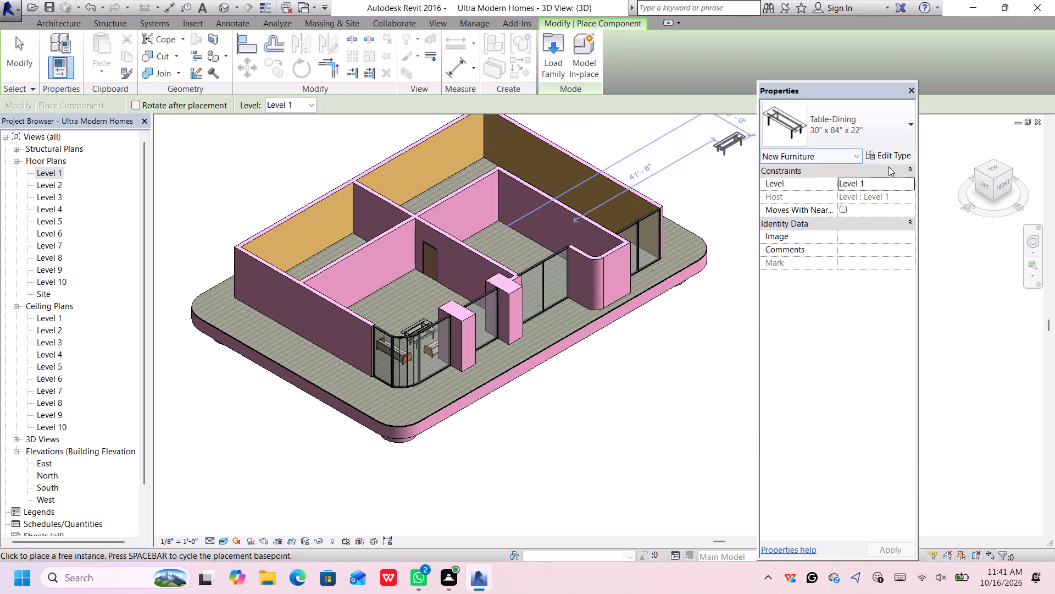
click(996, 171)
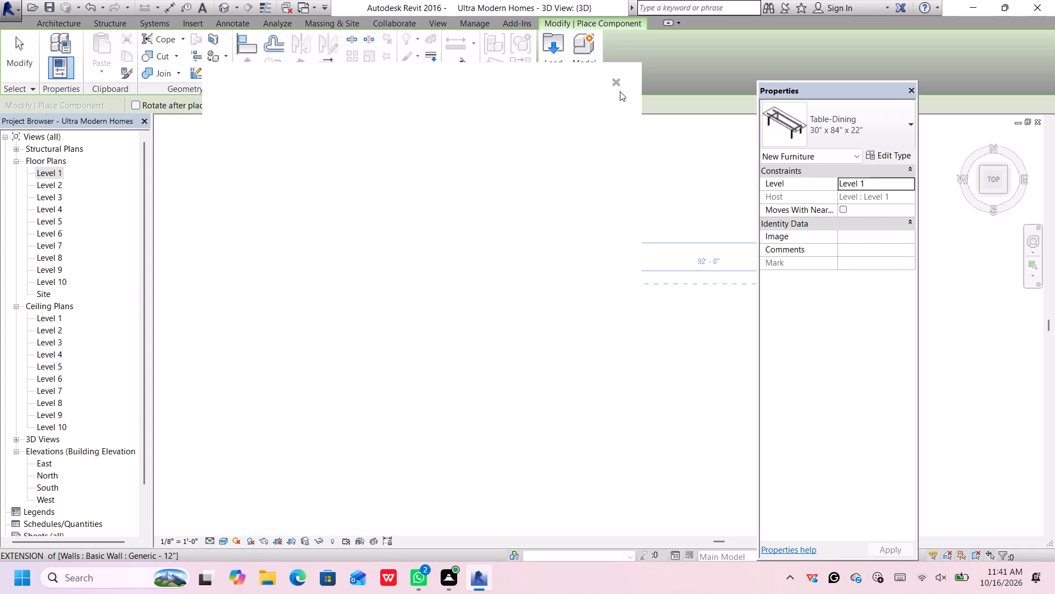
click(617, 82)
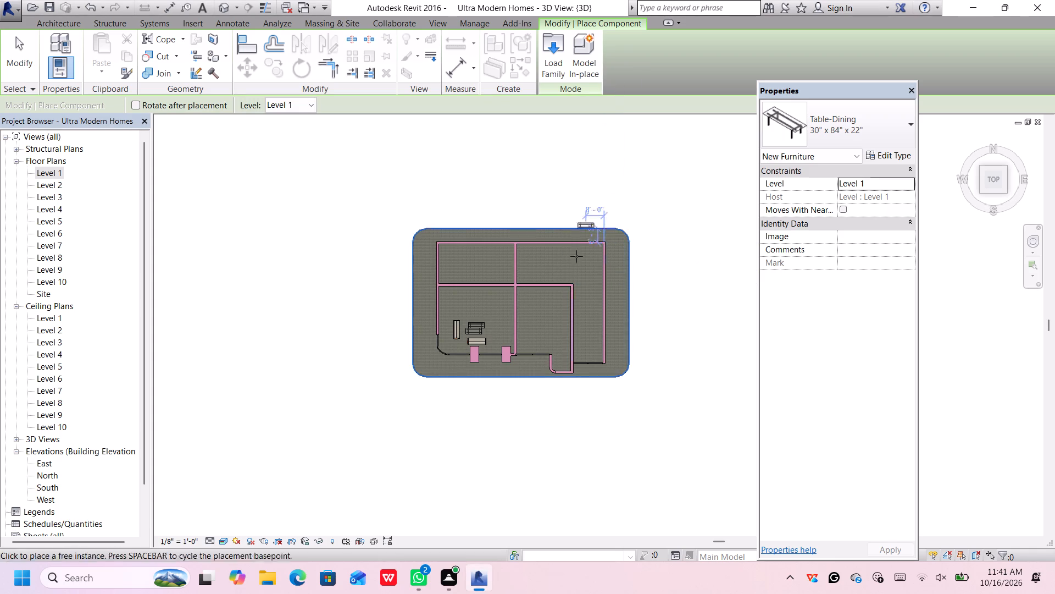
scroll(552, 313, up, 6)
middle_drag(547, 311, 511, 290)
scroll(511, 289, up, 3)
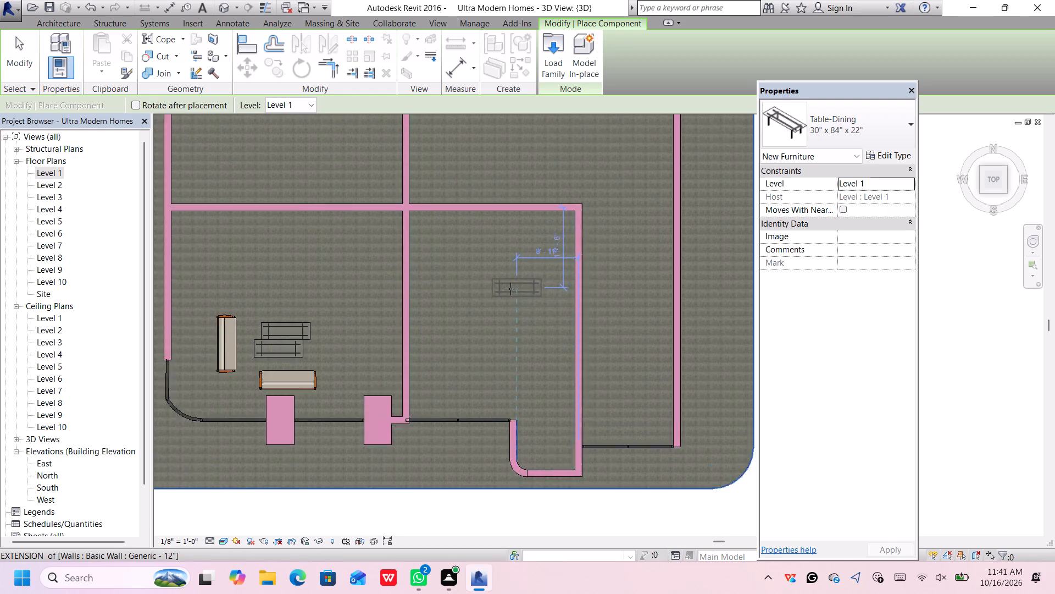
scroll(510, 289, up, 1)
click(550, 49)
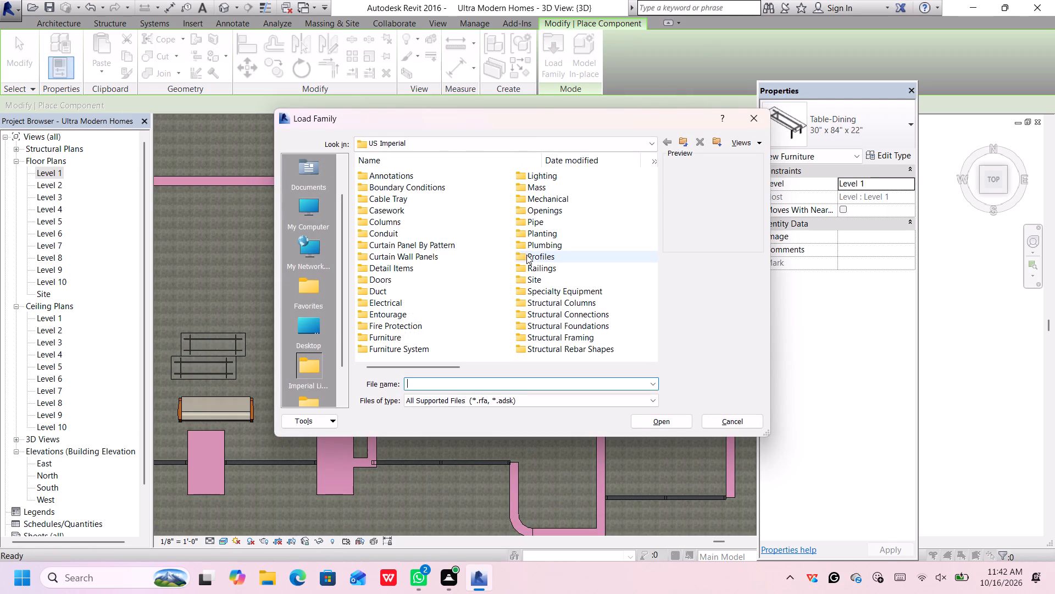
double_click(480, 341)
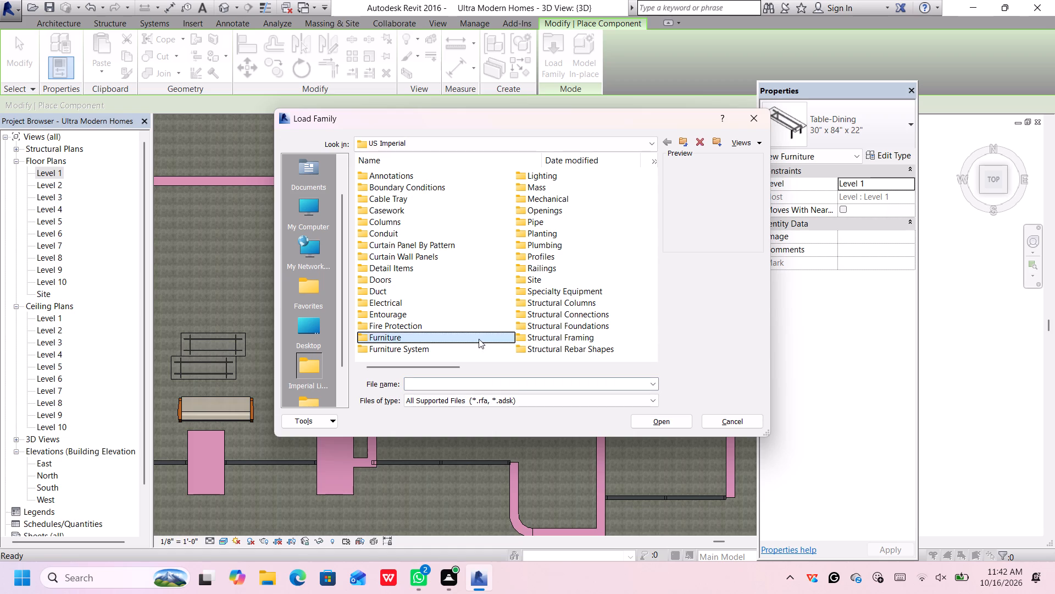
double_click(483, 339)
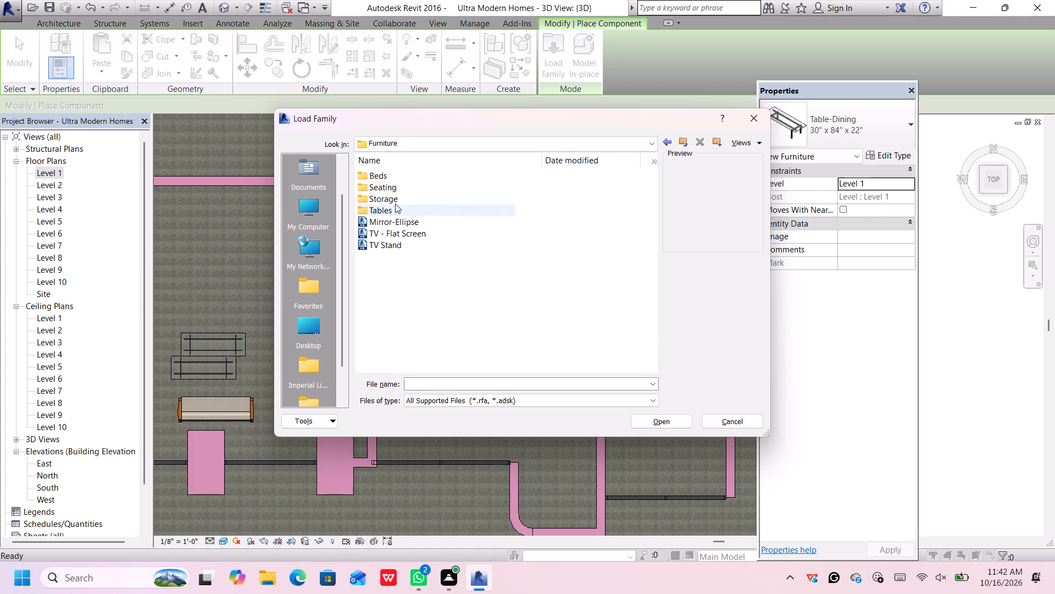
click(395, 204)
click(398, 208)
double_click(402, 208)
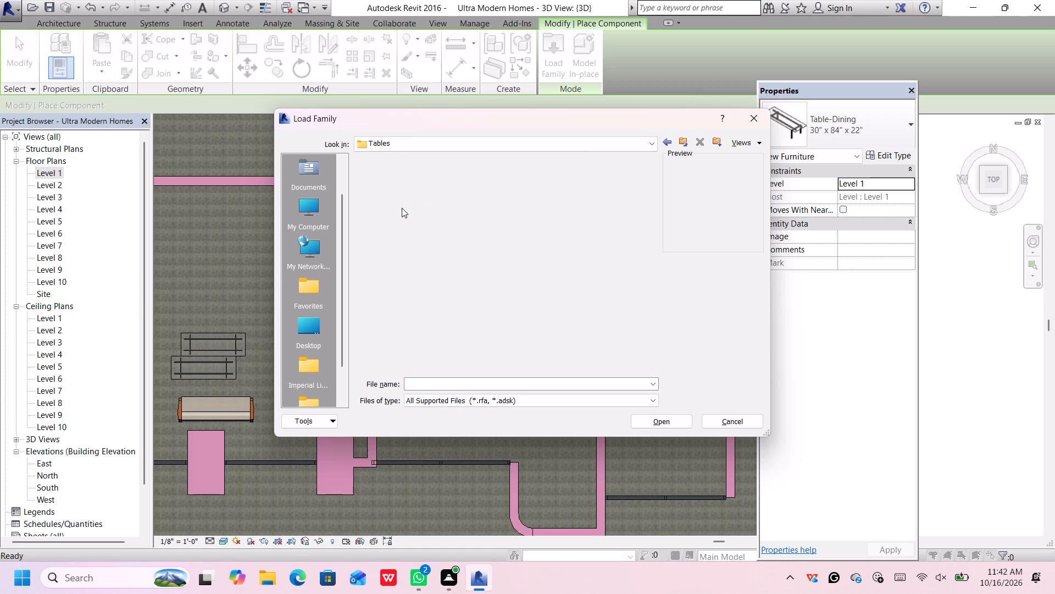
click(417, 182)
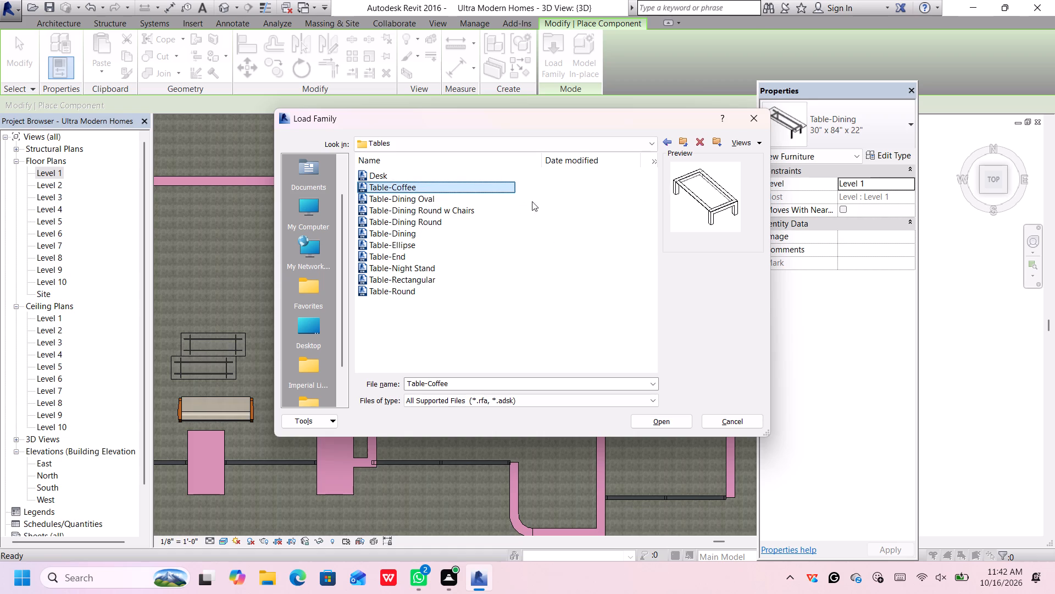
double_click(477, 189)
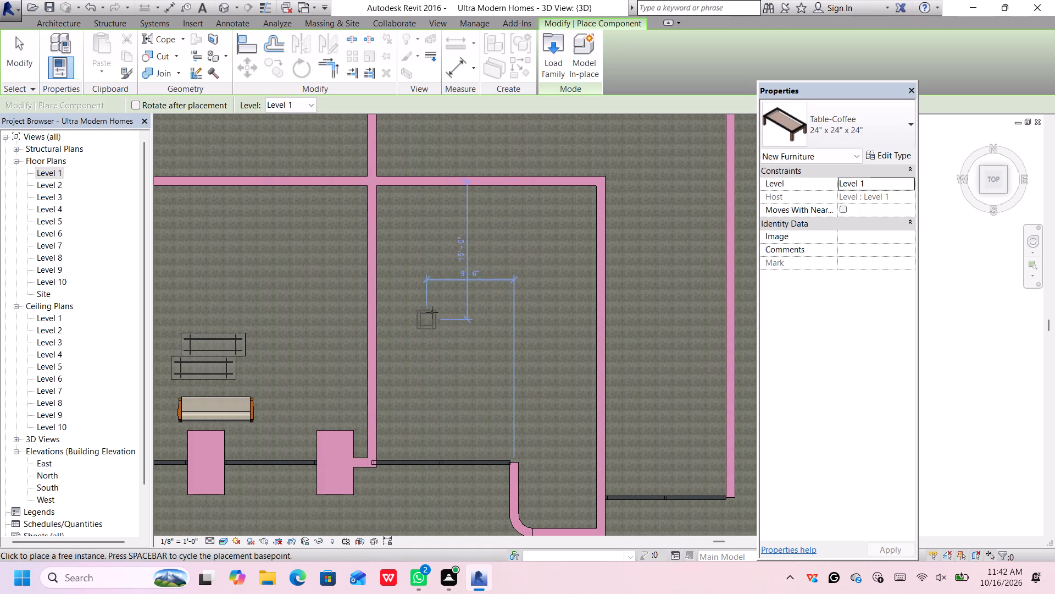
Compare the previews of the table families in the US Imperial Furniture Tables folder.
click(554, 64)
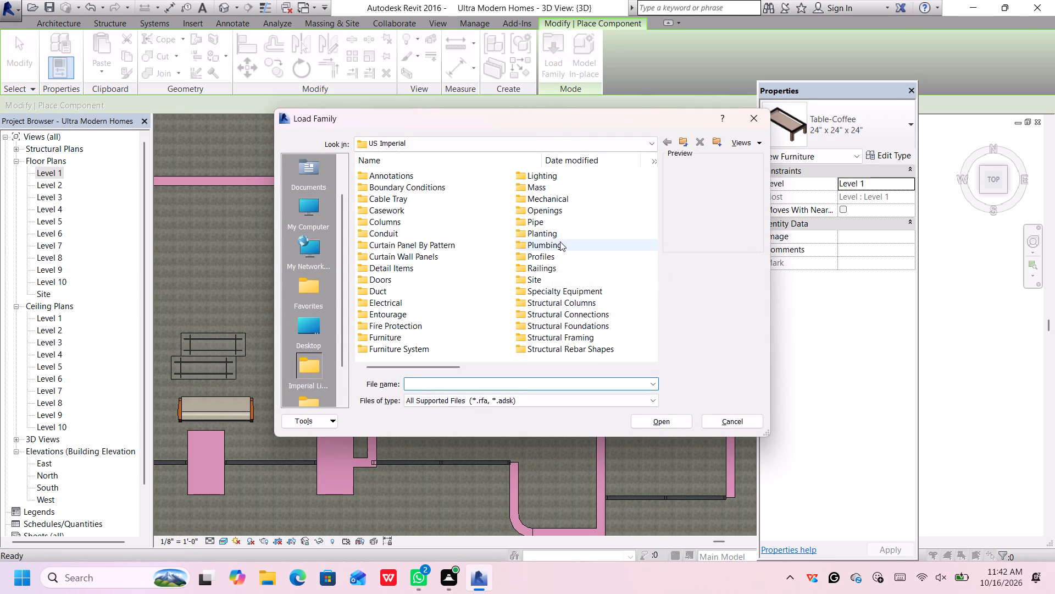
scroll(417, 276, down, 2)
scroll(417, 276, up, 3)
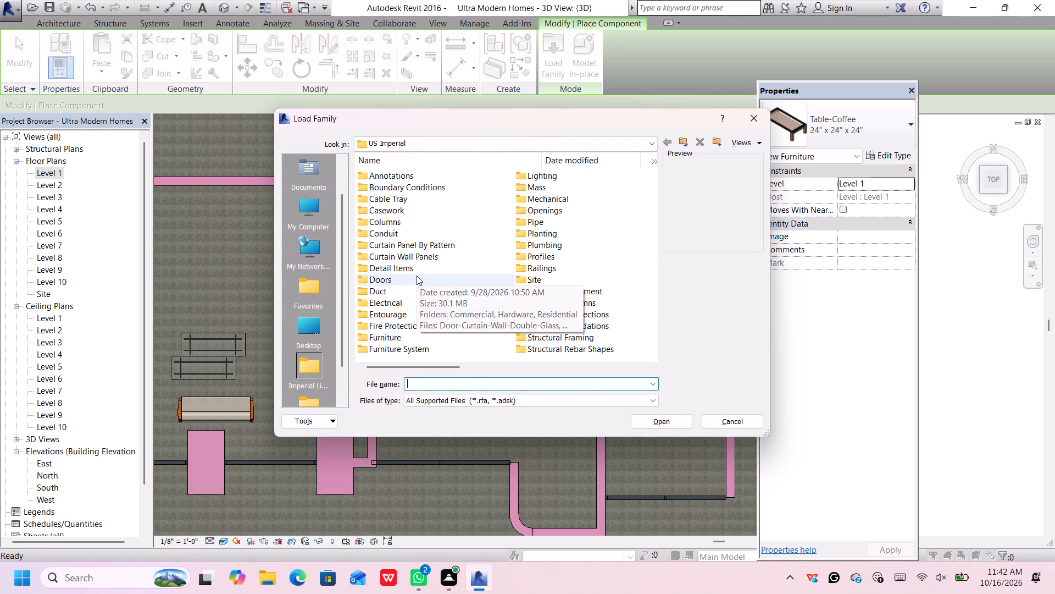
double_click(398, 339)
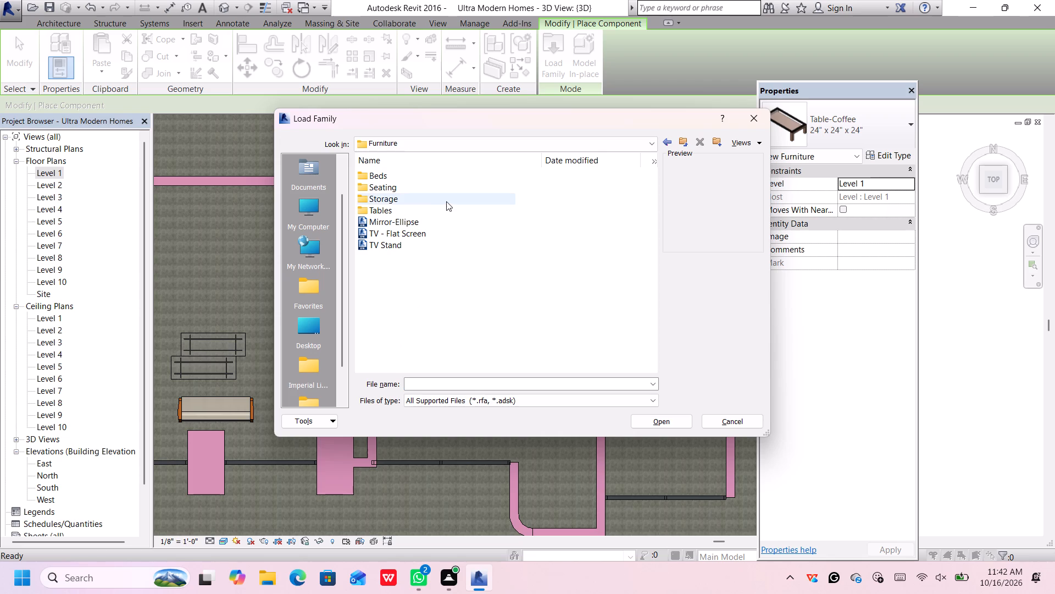
click(436, 212)
double_click(436, 212)
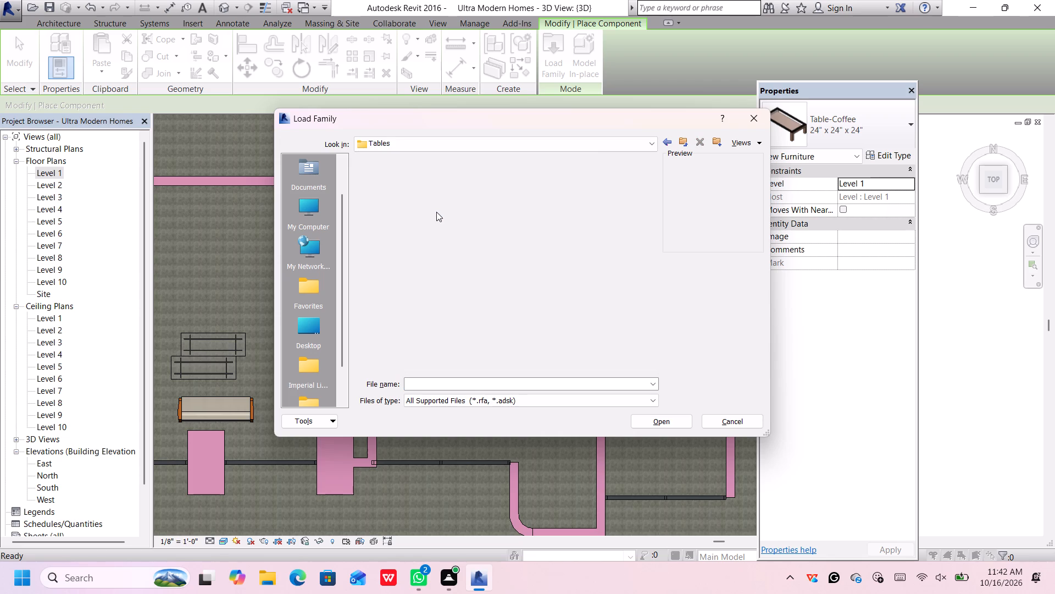
click(450, 197)
click(442, 213)
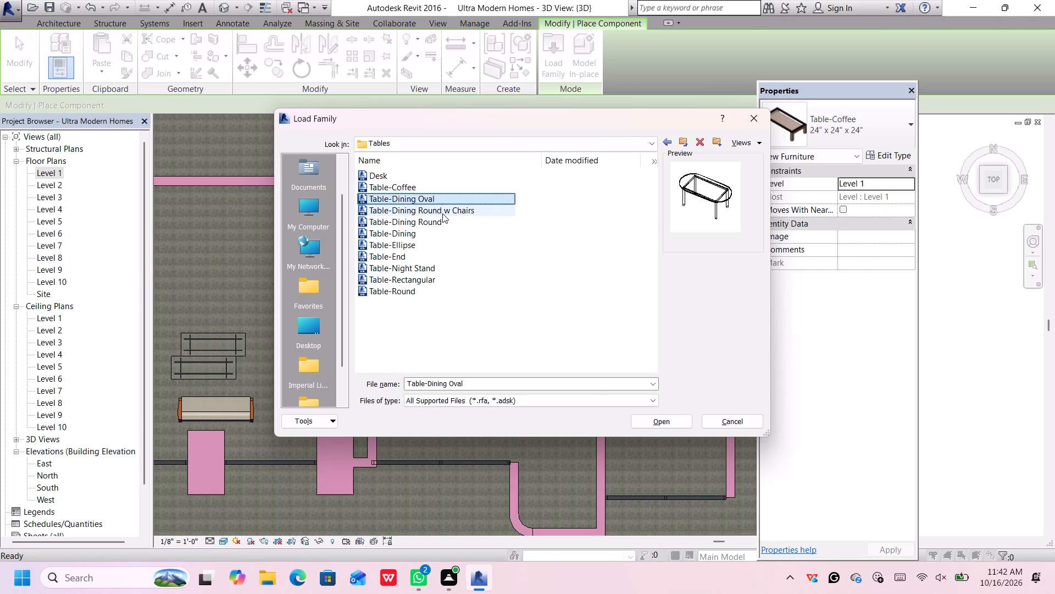
click(449, 202)
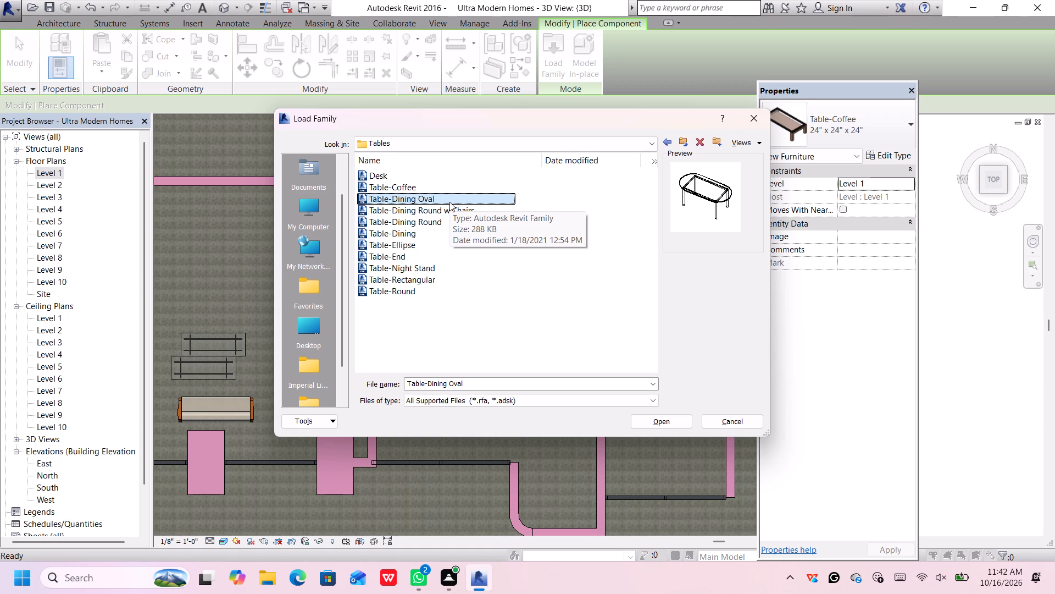
click(447, 211)
click(444, 219)
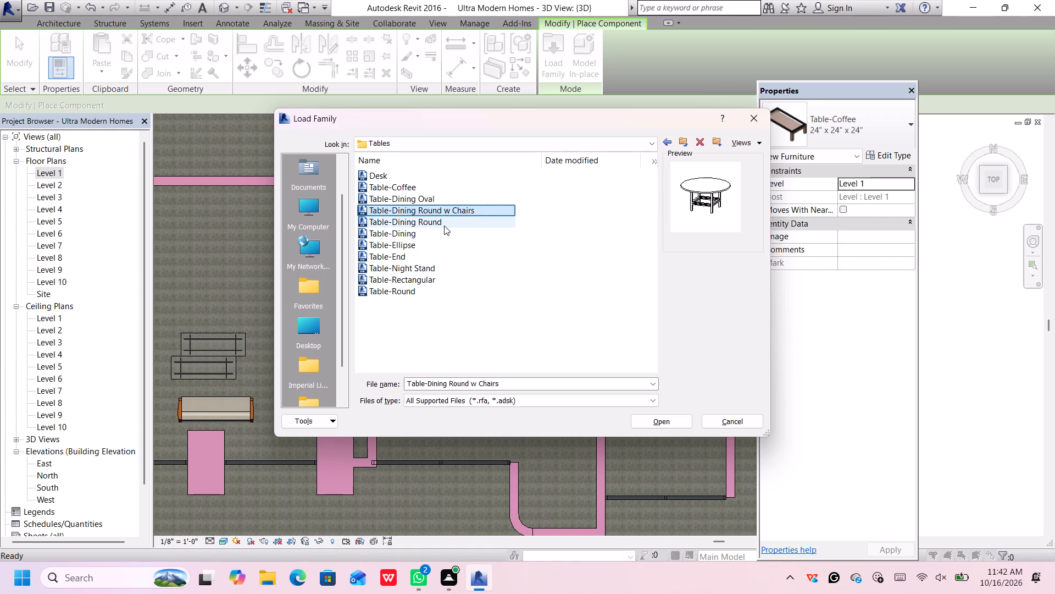
click(449, 239)
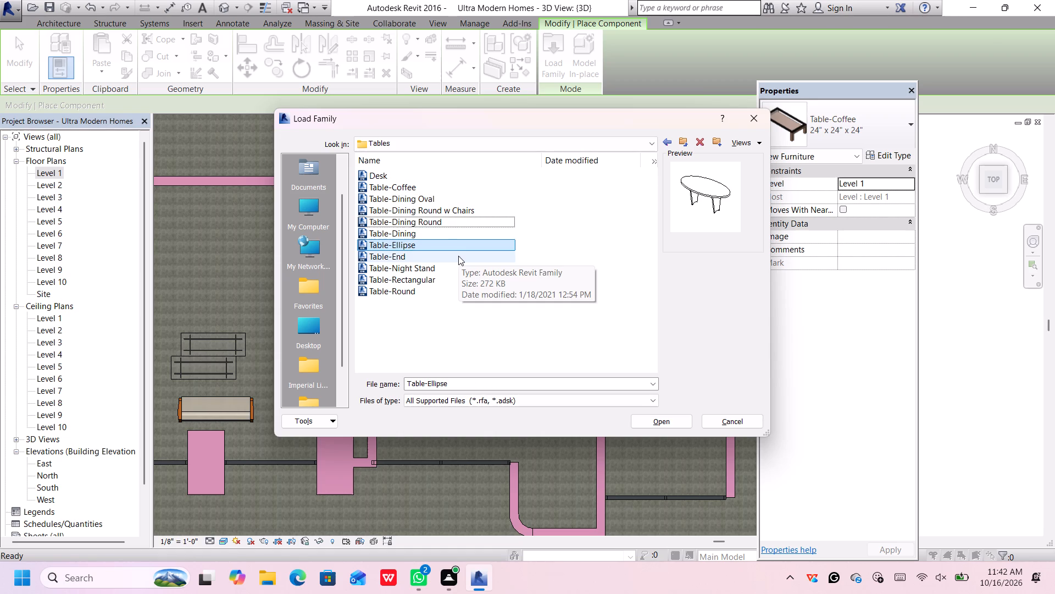
click(458, 256)
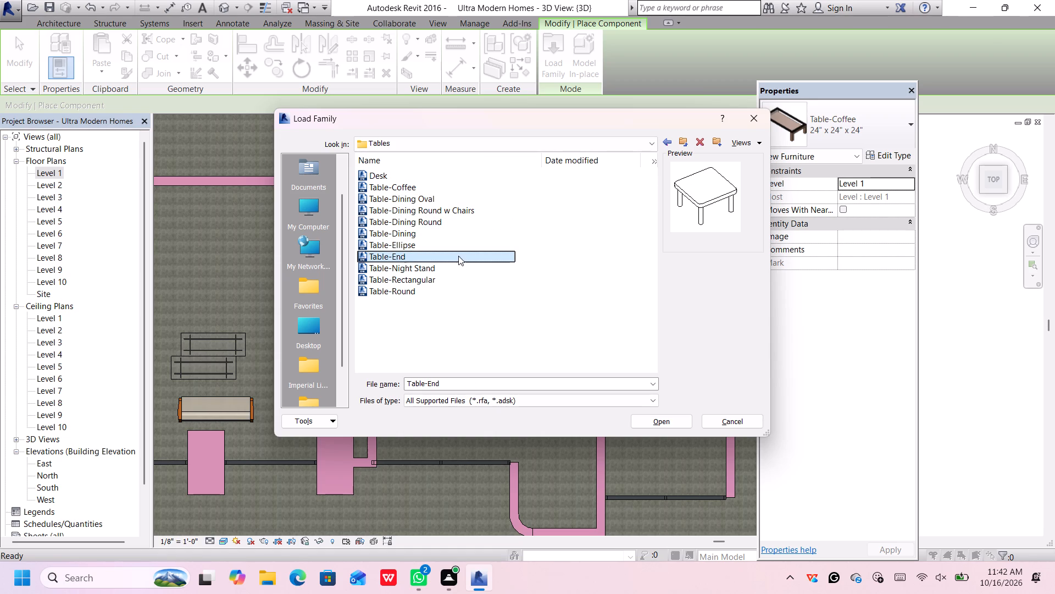
click(457, 265)
click(452, 277)
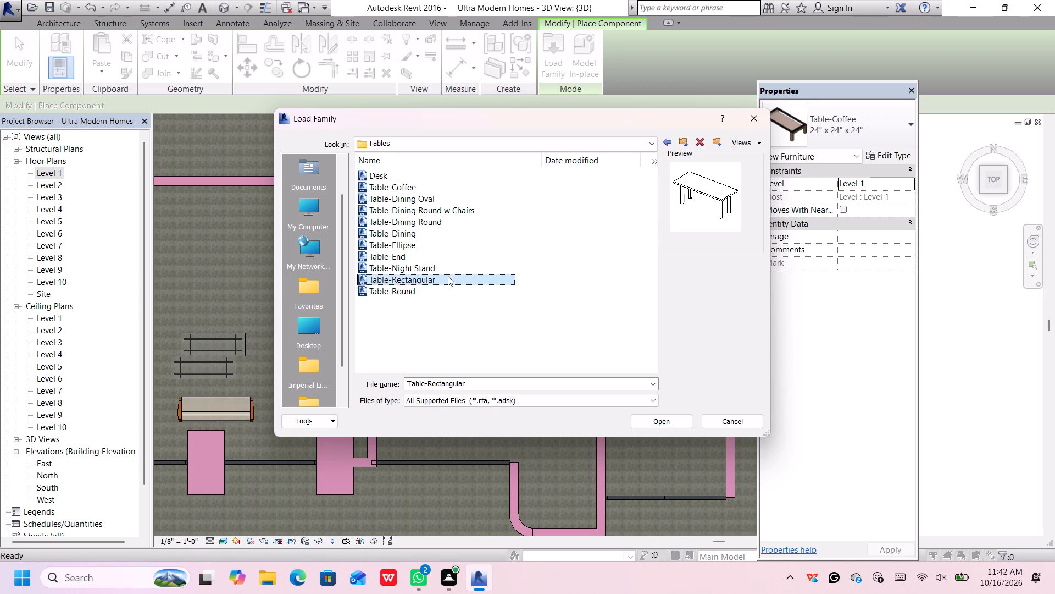
click(443, 290)
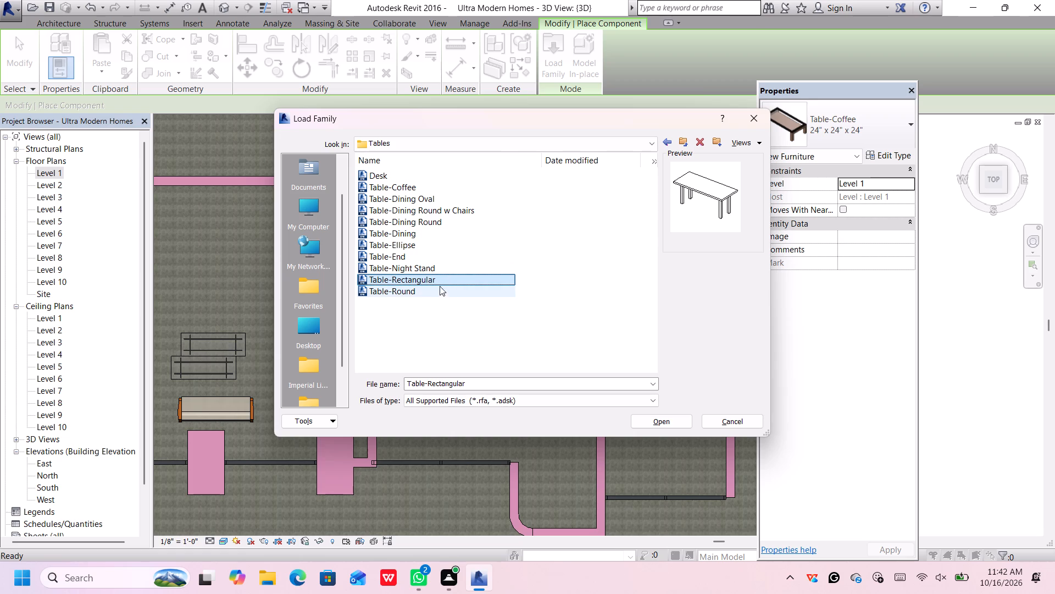
click(441, 265)
click(445, 250)
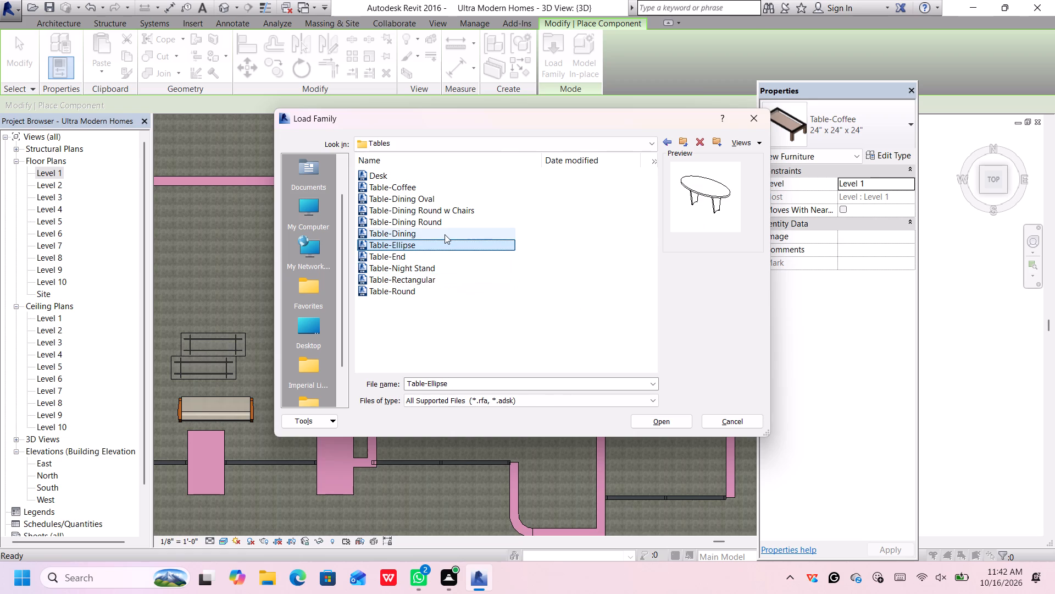
click(445, 234)
click(443, 221)
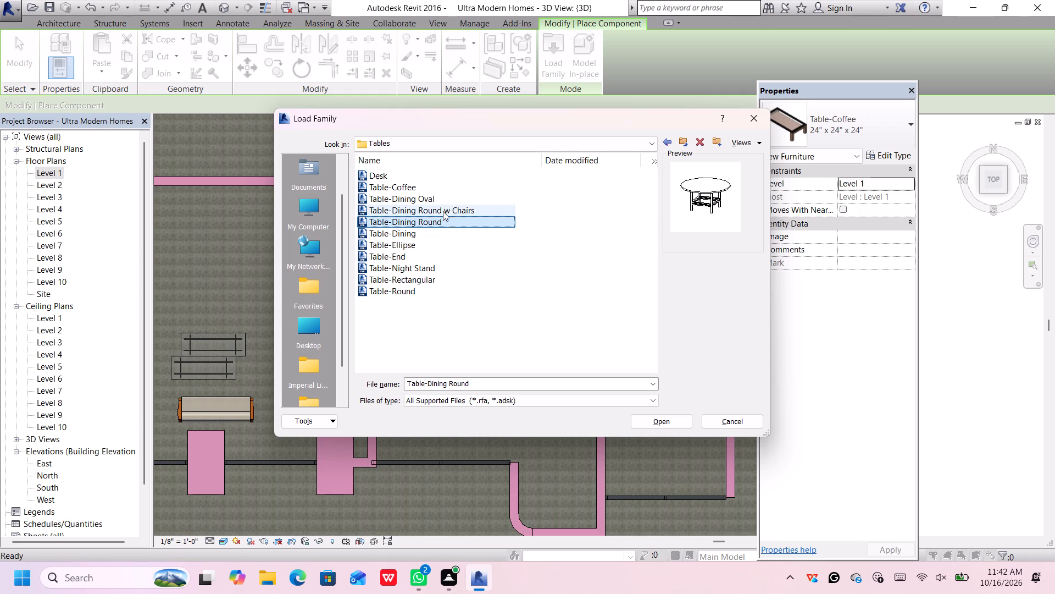
click(445, 206)
click(448, 190)
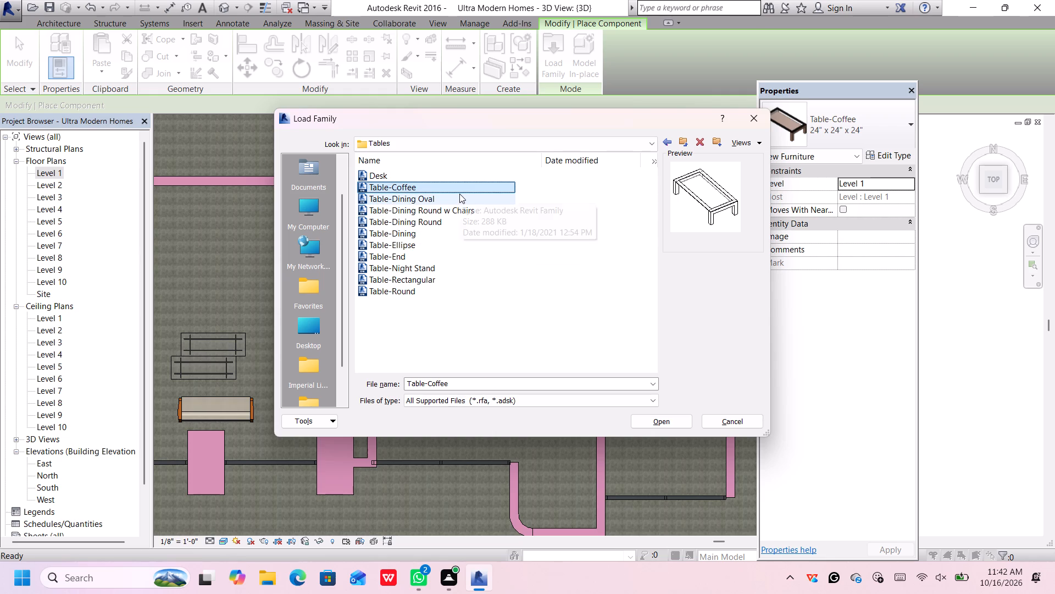
drag(464, 211, 460, 205)
click(470, 190)
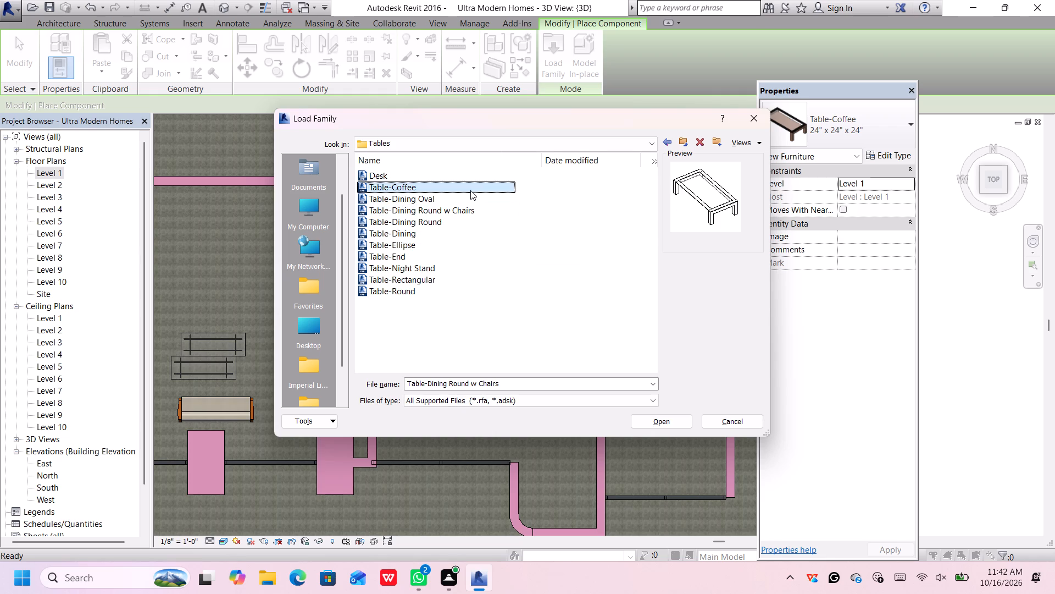
Load the Table-Dining Oval family from the Tables folder.
click(468, 201)
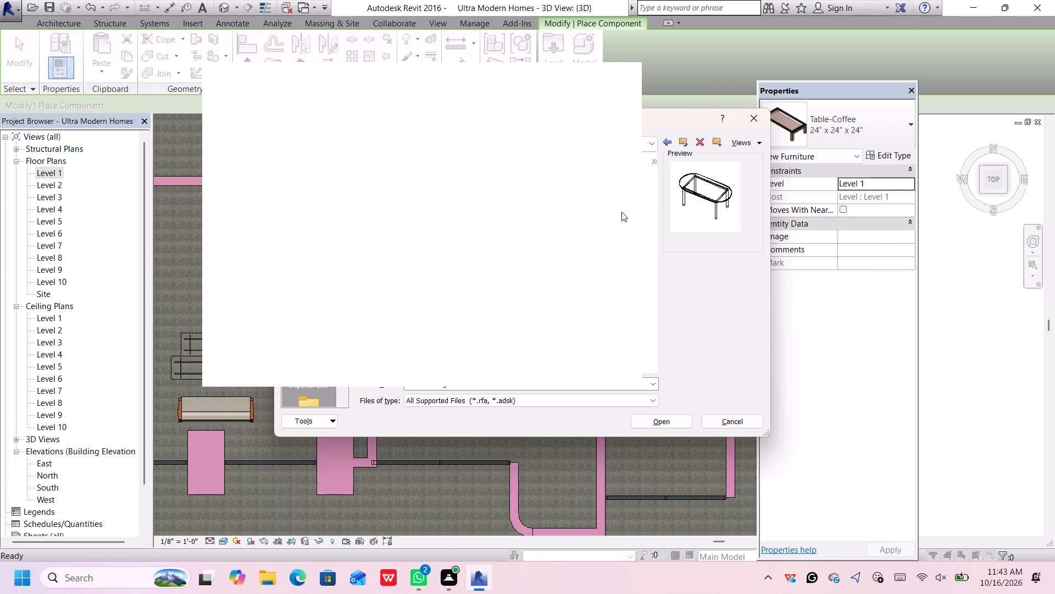
click(616, 80)
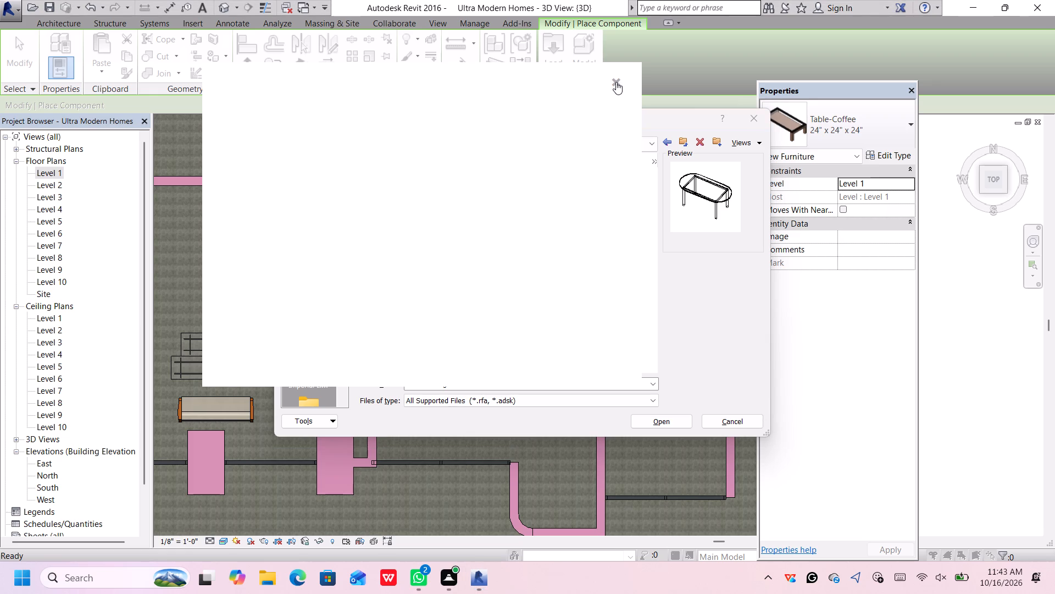
double_click(493, 195)
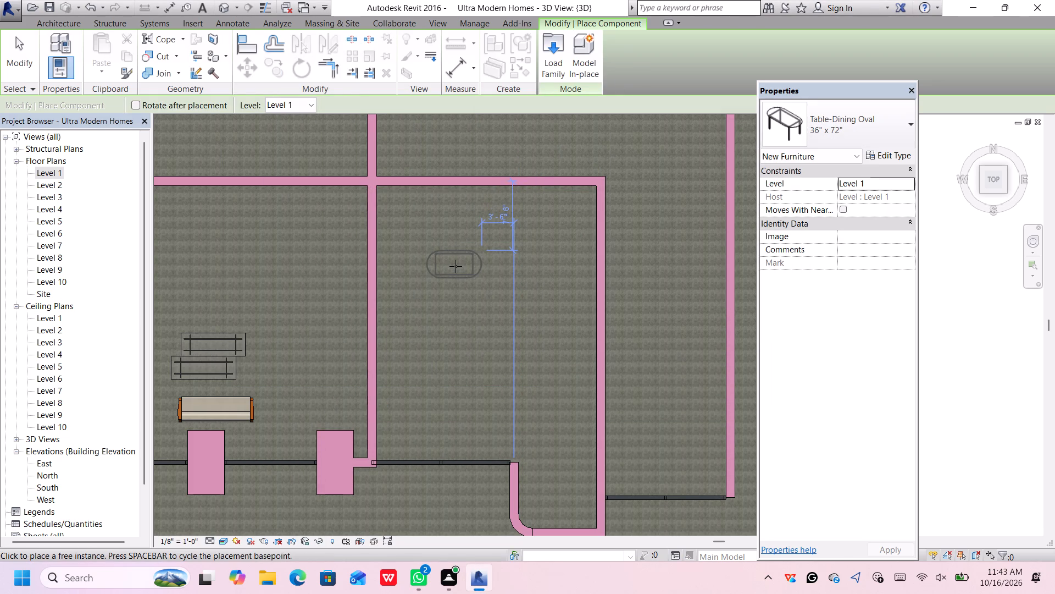
Place a 36" x 72" oval dining table lengthwise north-south, about 1' east of the living-area partition, near the east room's south end.
key(space)
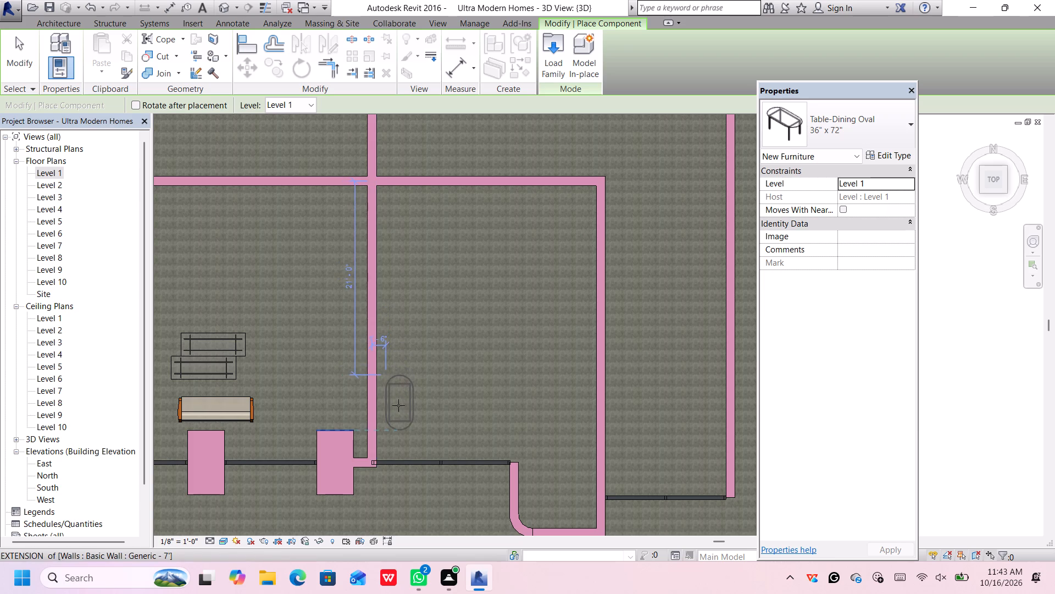
scroll(399, 408, up, 2)
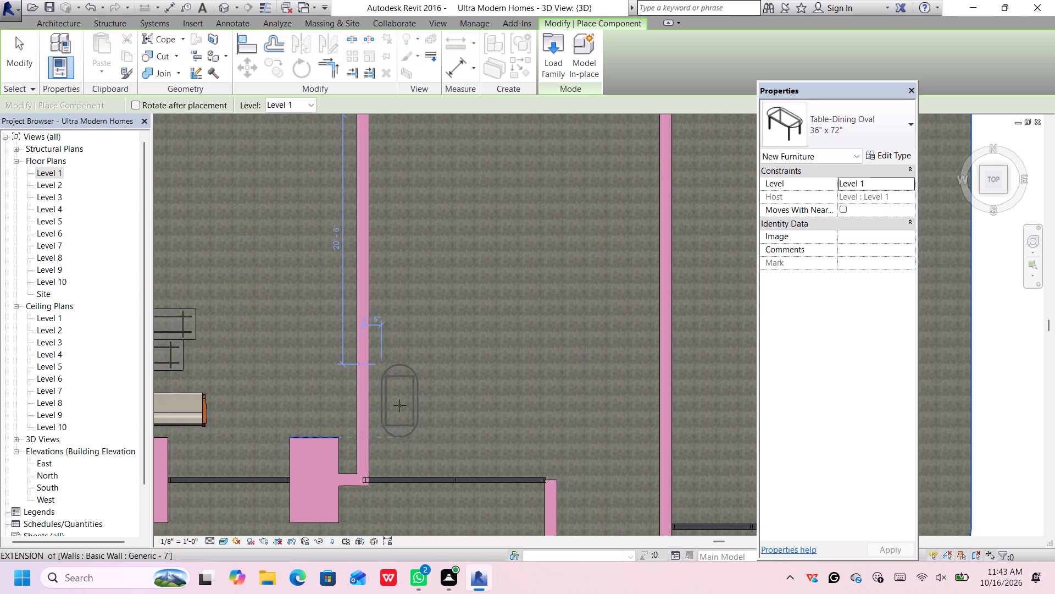
click(396, 400)
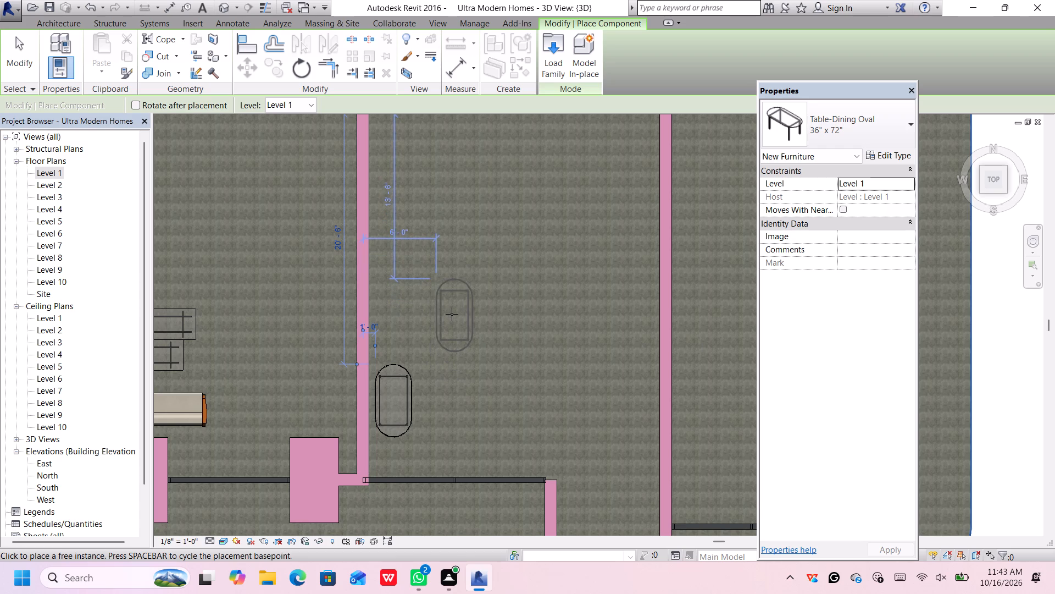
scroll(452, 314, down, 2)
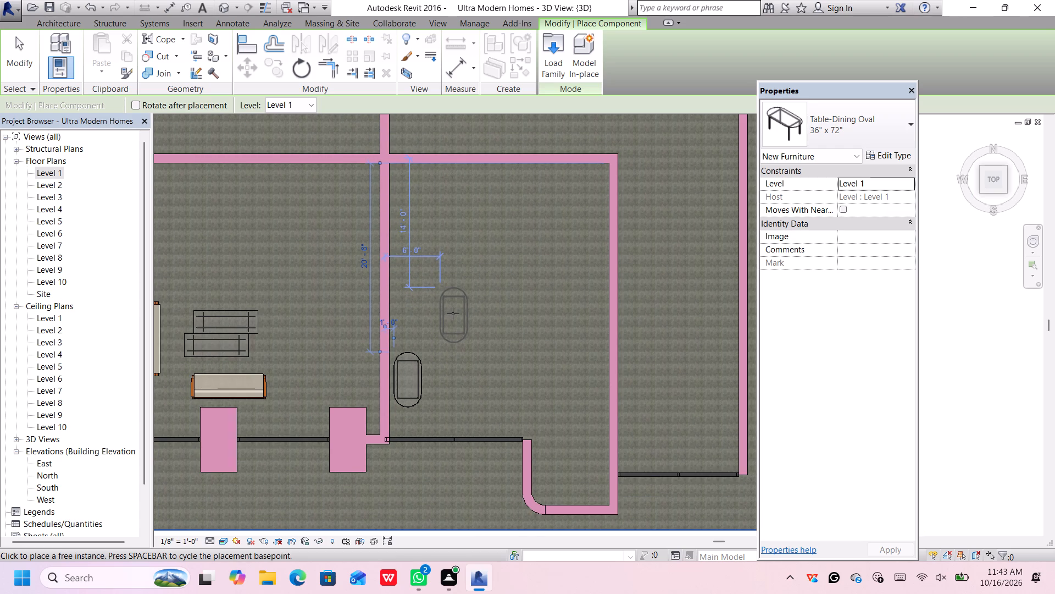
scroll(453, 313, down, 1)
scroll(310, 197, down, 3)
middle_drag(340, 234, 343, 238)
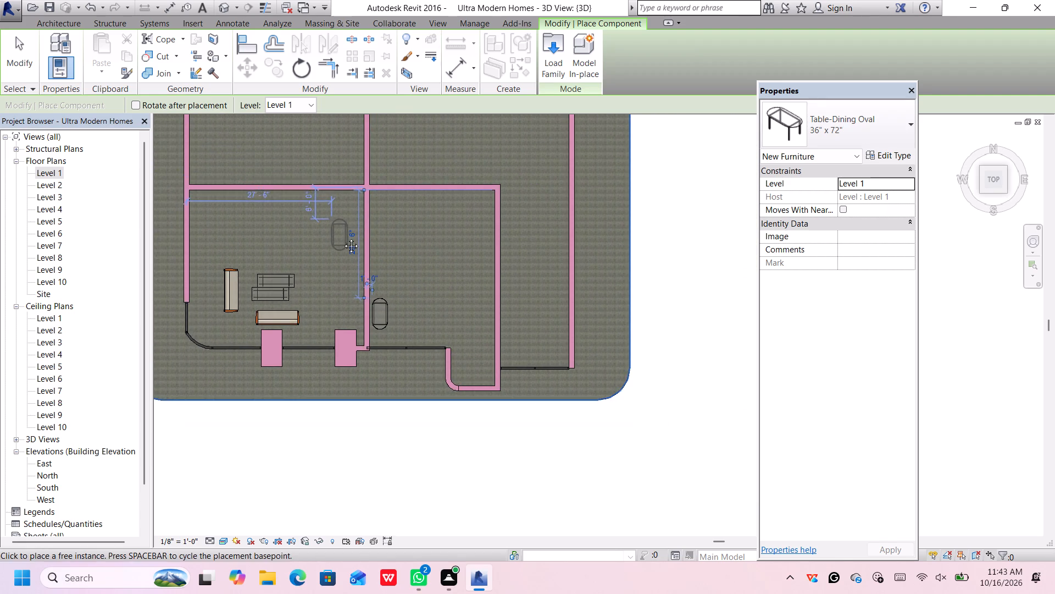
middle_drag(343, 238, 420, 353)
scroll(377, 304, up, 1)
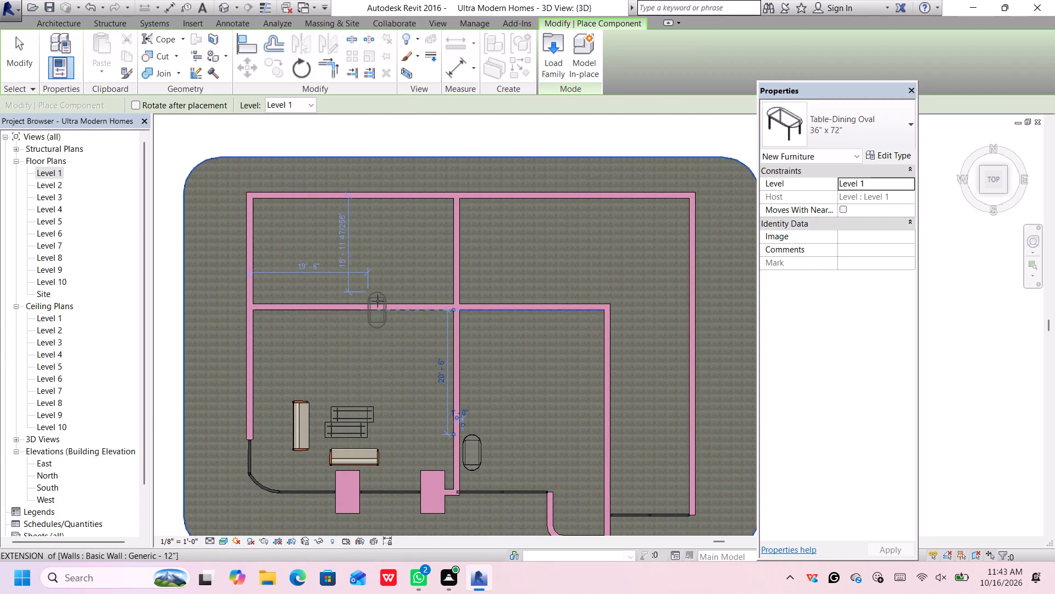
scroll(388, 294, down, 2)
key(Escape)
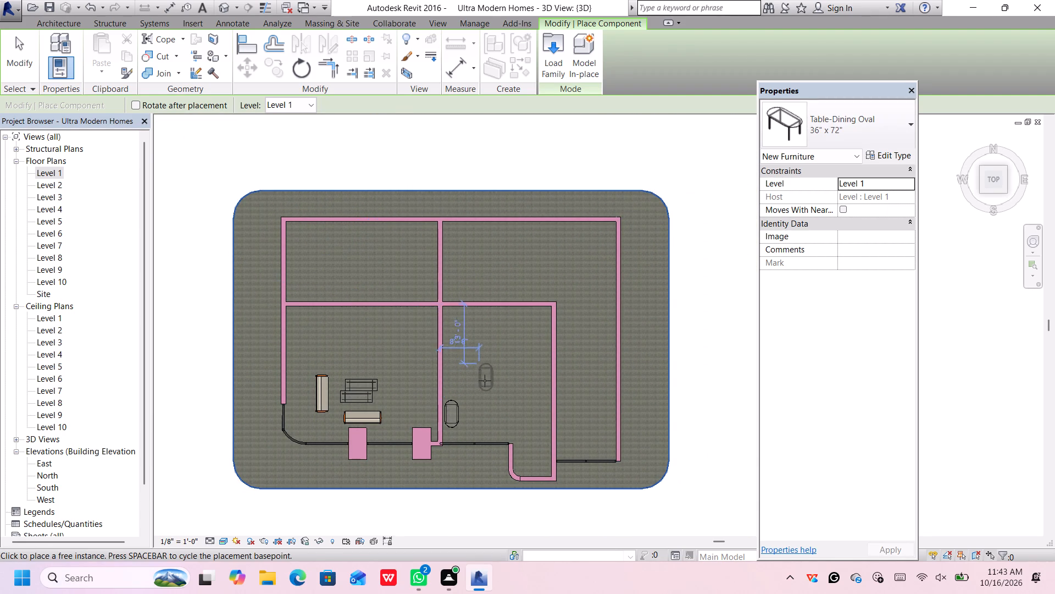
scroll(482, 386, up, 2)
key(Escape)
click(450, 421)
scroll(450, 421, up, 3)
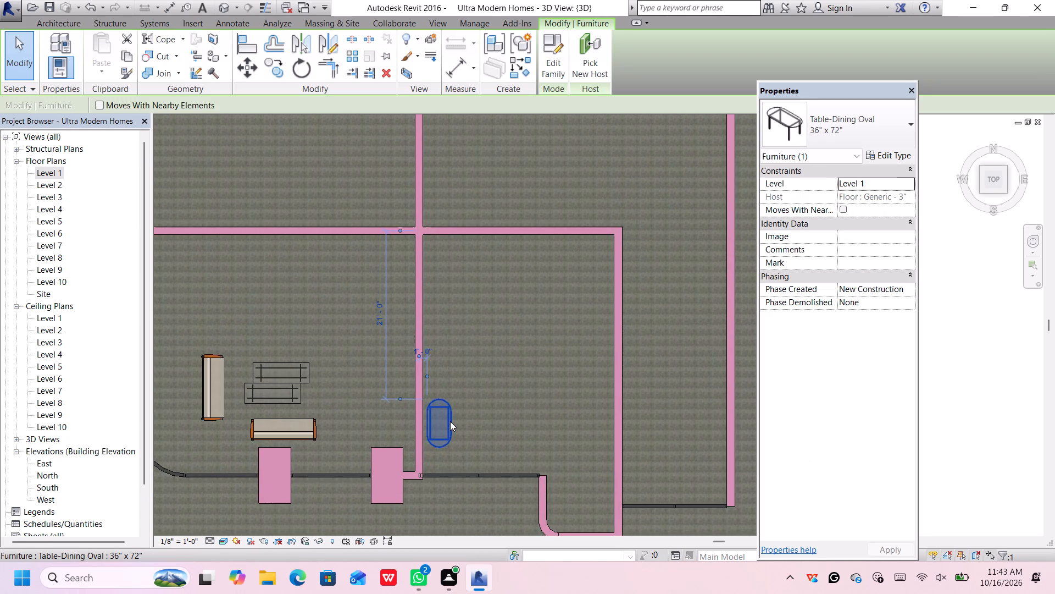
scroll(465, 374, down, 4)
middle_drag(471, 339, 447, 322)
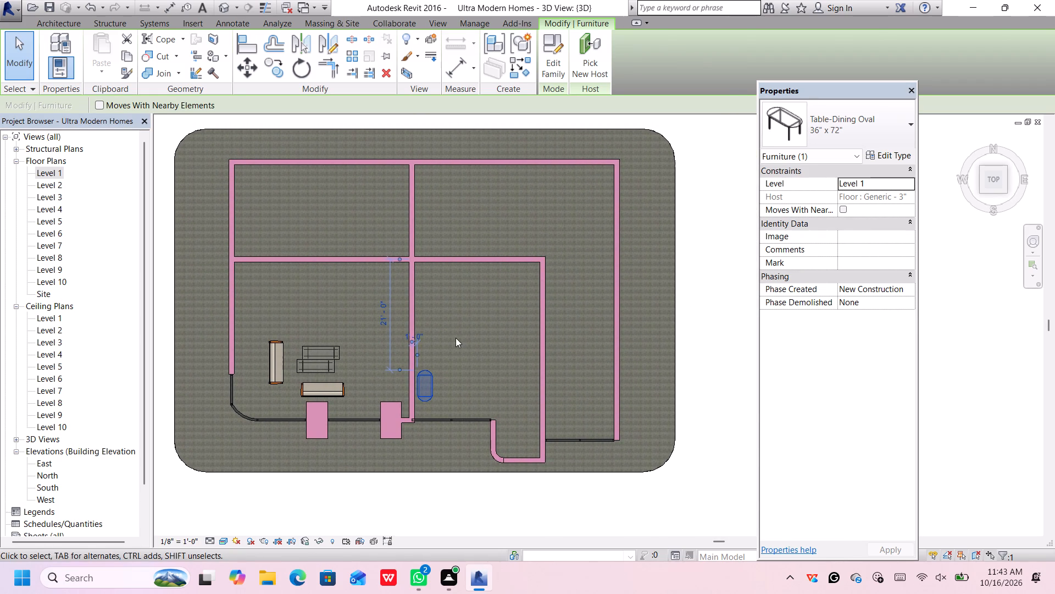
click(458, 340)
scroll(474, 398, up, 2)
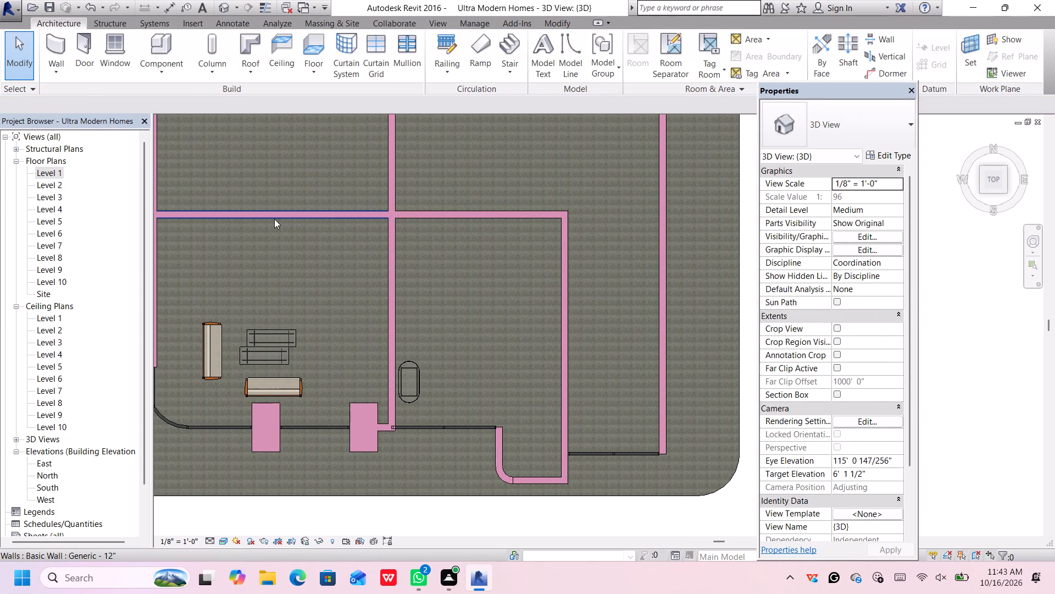
Load the Storage Pedestal family from the US Imperial Furniture System folder for component placement, comparing the family previews.
click(147, 48)
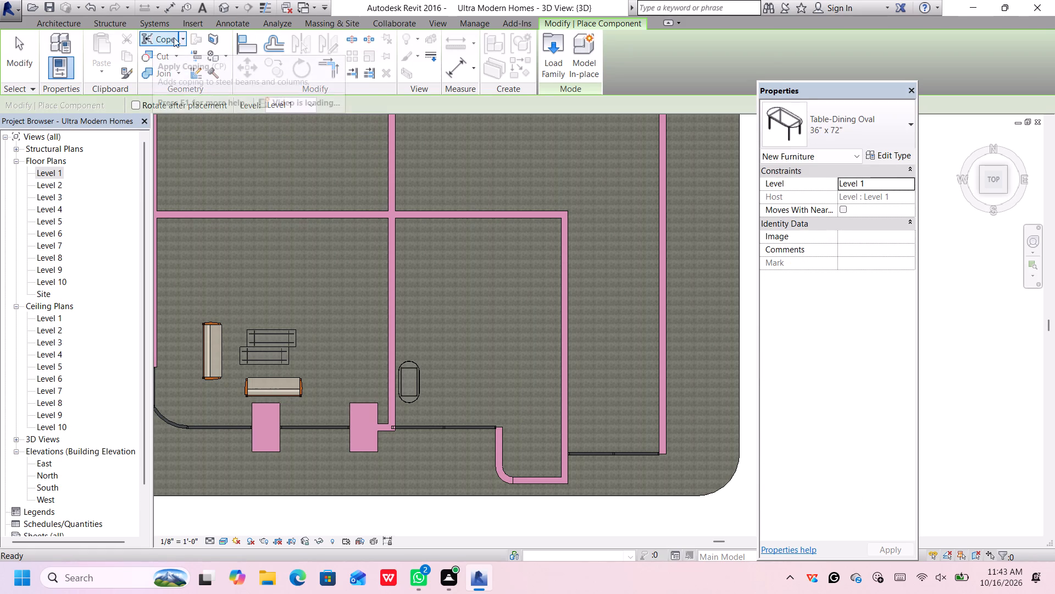
click(554, 58)
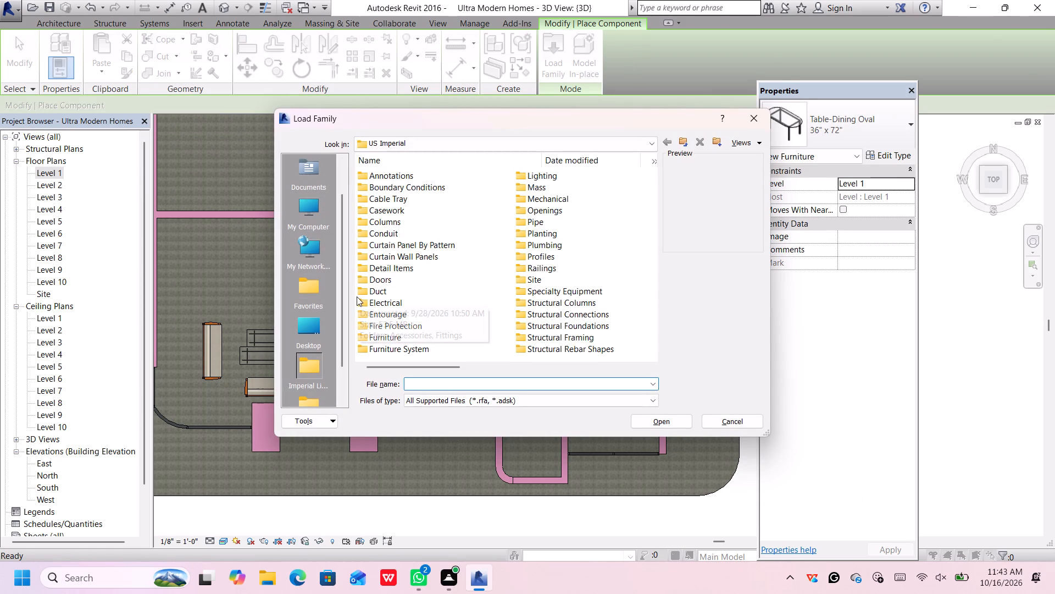
click(416, 350)
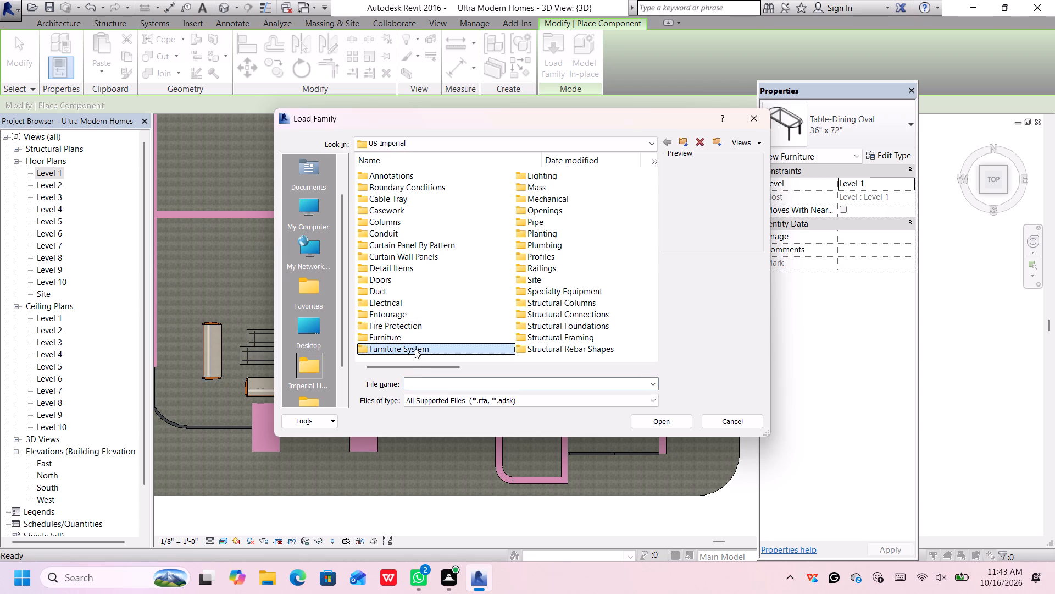
double_click(415, 349)
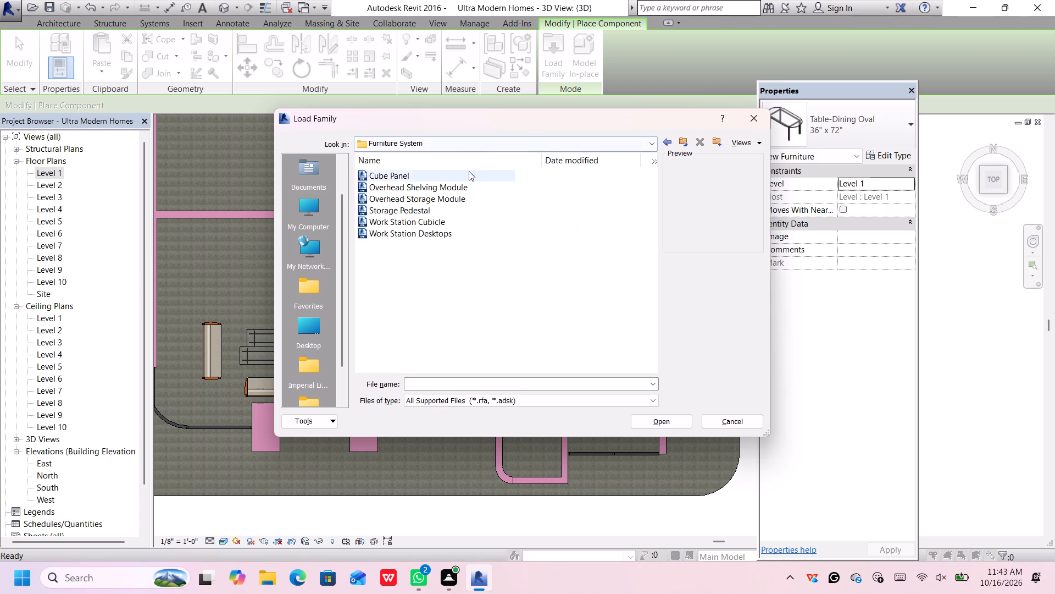
click(468, 175)
click(463, 194)
click(466, 207)
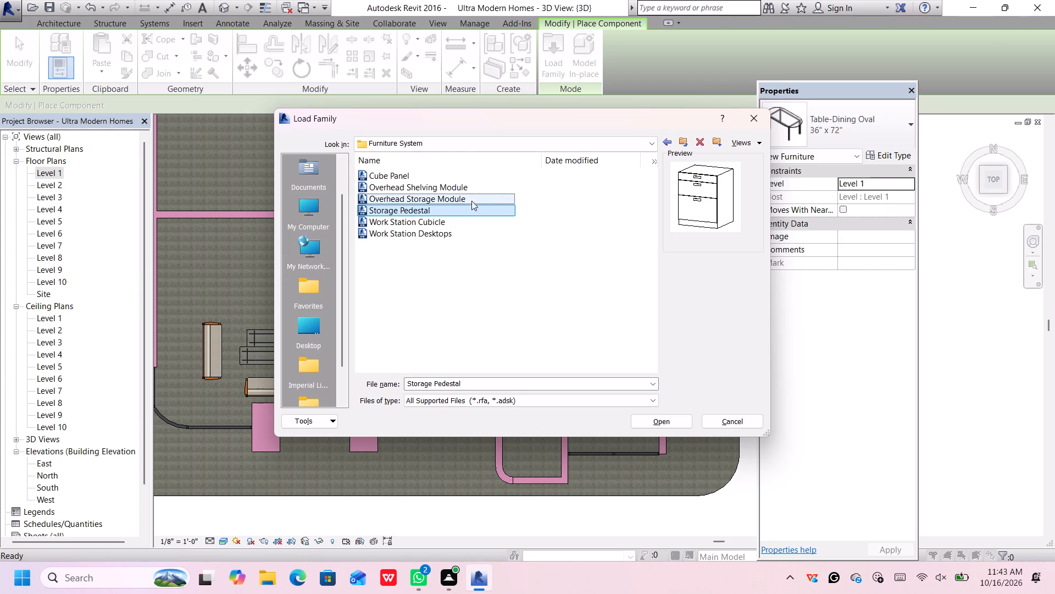
click(464, 219)
click(461, 230)
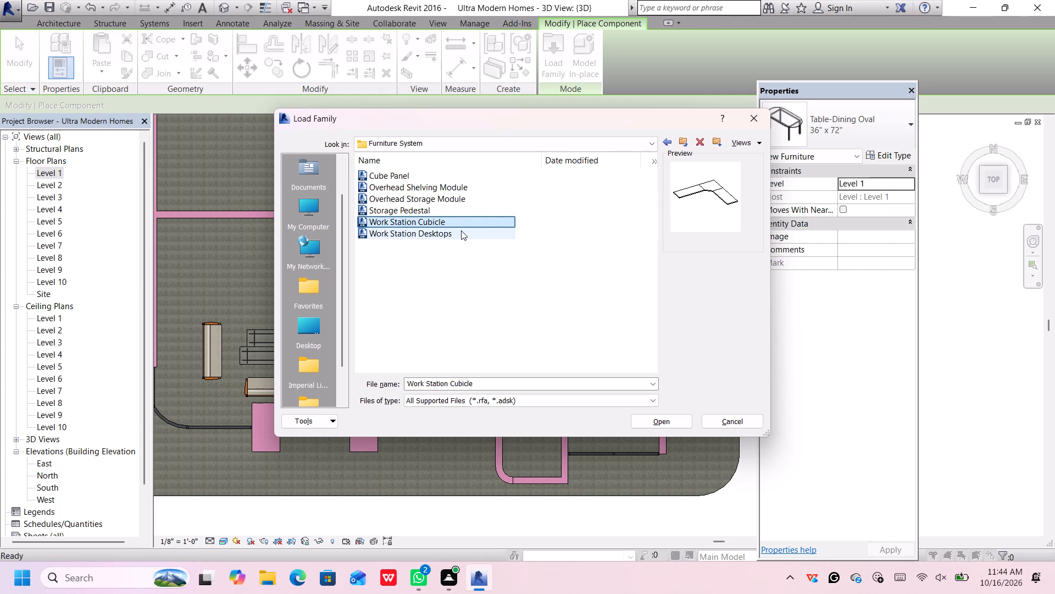
click(463, 221)
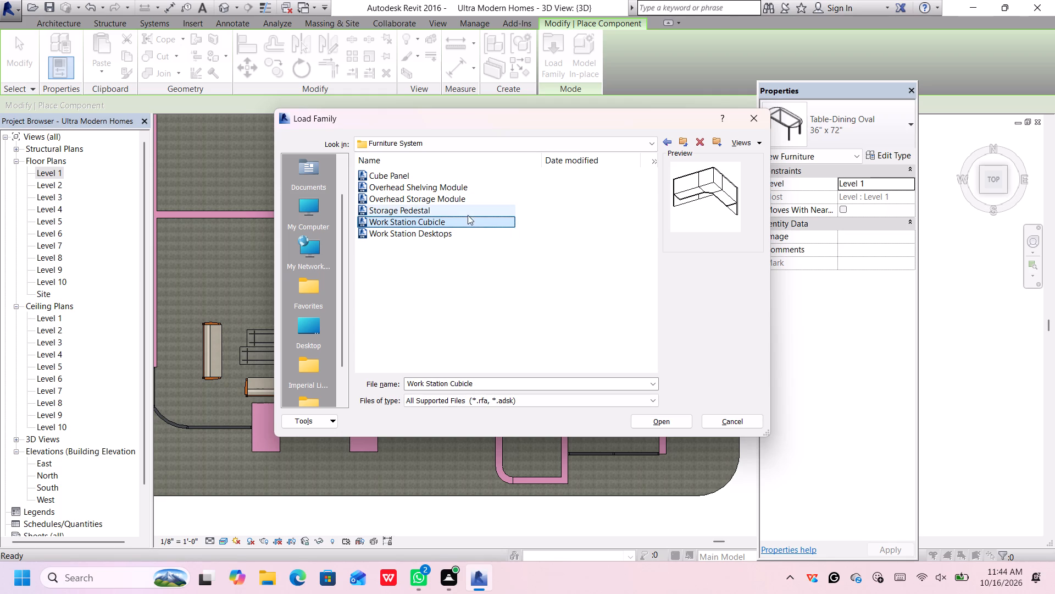
click(470, 211)
click(474, 199)
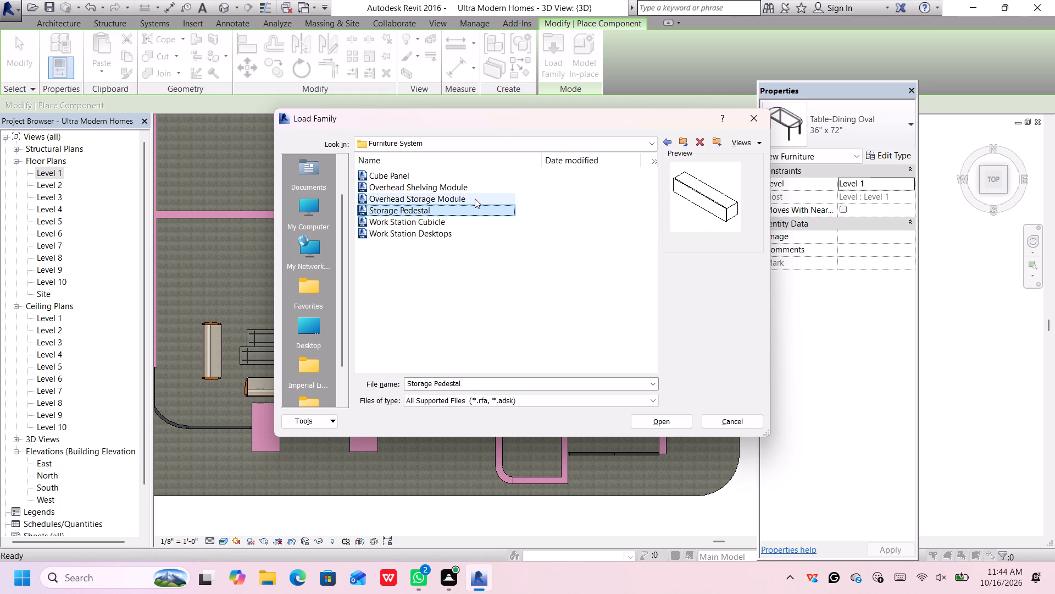
click(477, 185)
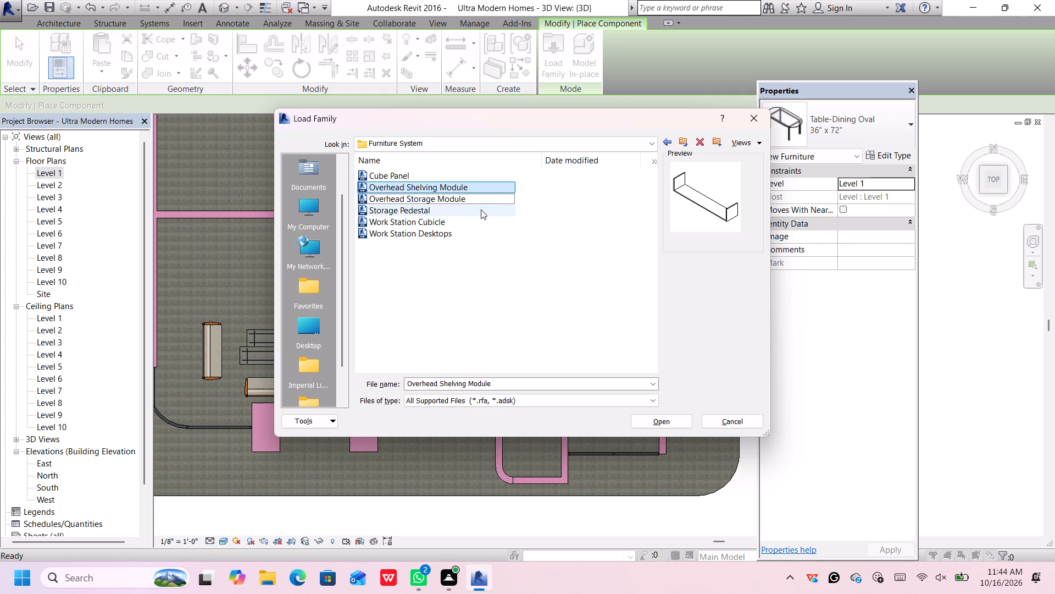
click(481, 210)
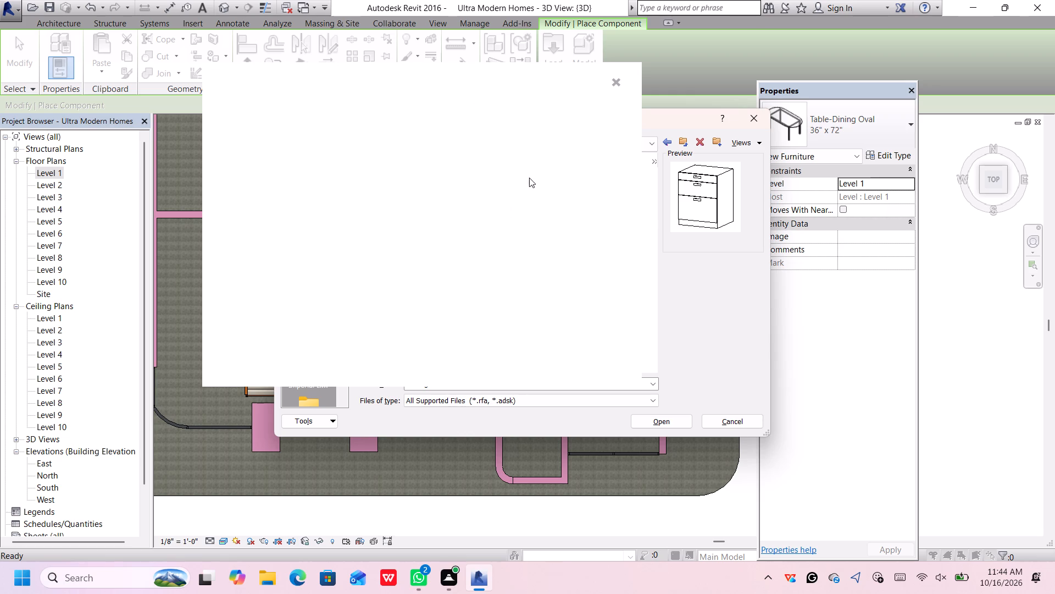
click(615, 79)
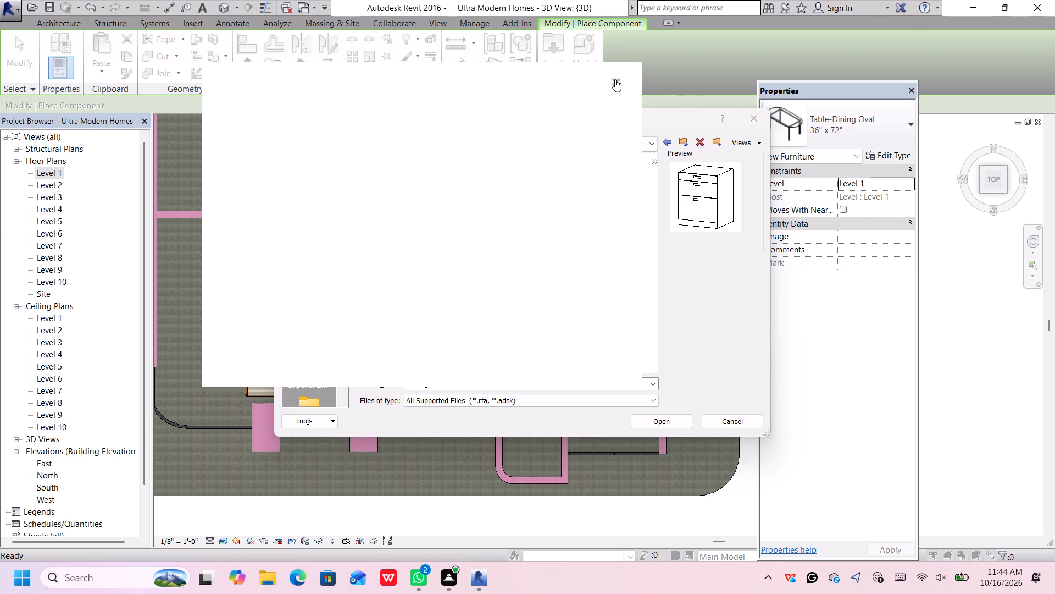
double_click(492, 209)
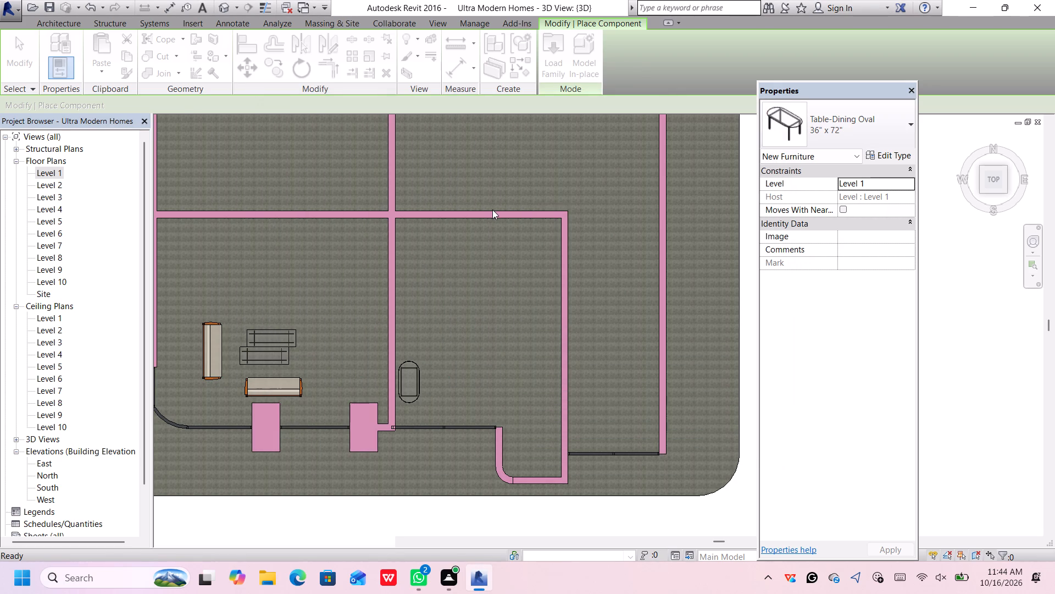
Place a 20" x 36" x 36" storage pedestal lengthwise east-west in the living area's northwest corner, about 32' west of the partition.
scroll(492, 214, down, 4)
scroll(318, 230, up, 2)
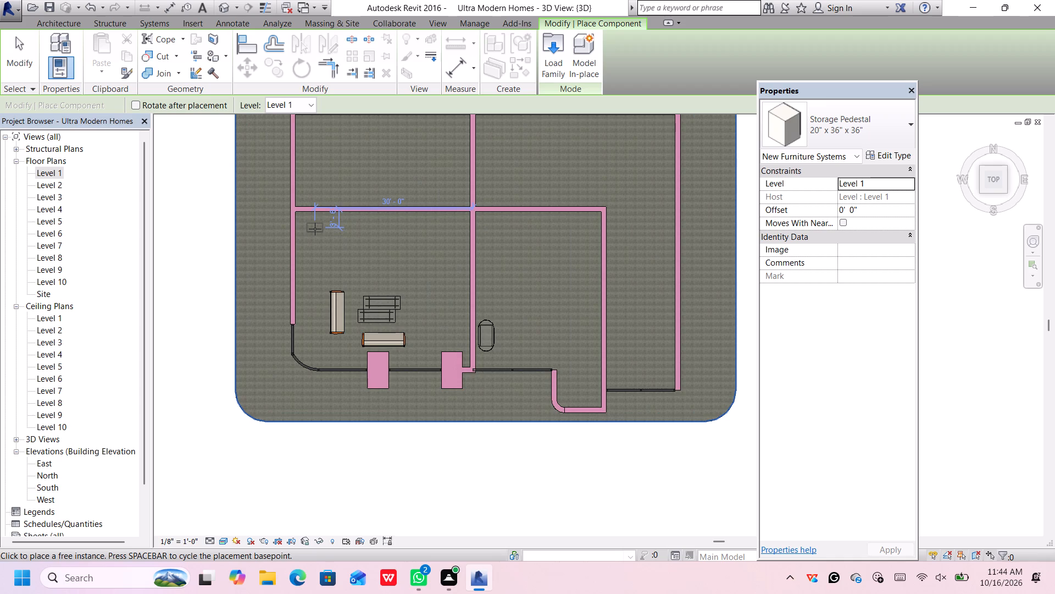
scroll(315, 229, up, 3)
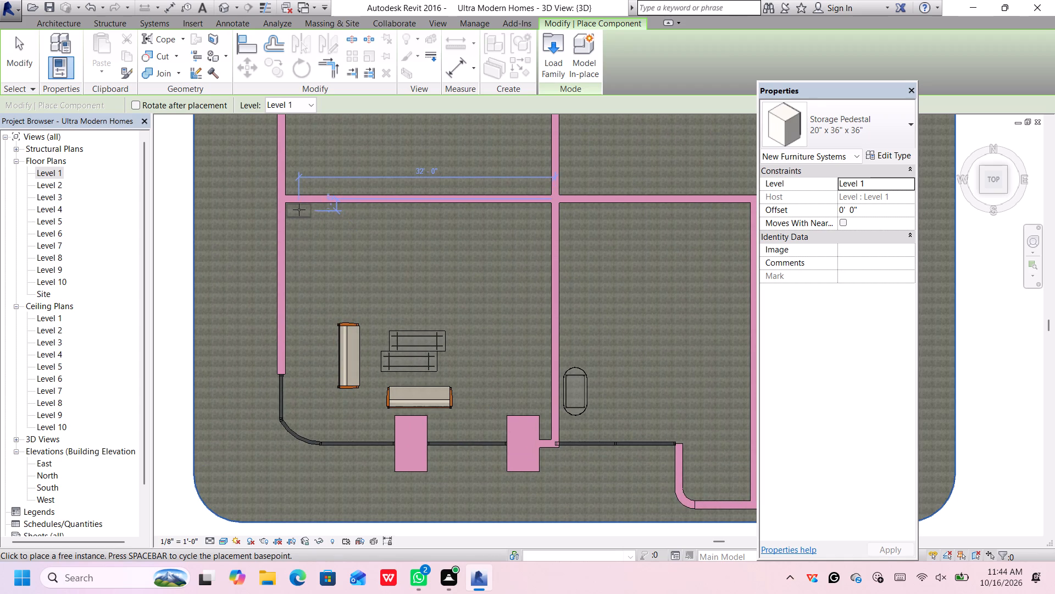
click(299, 210)
Place a second 20" x 36" x 36" storage pedestal in the dining room's northeast corner, about 2' from its east wall.
scroll(597, 230, down, 6)
scroll(636, 241, up, 1)
middle_drag(634, 241, 625, 239)
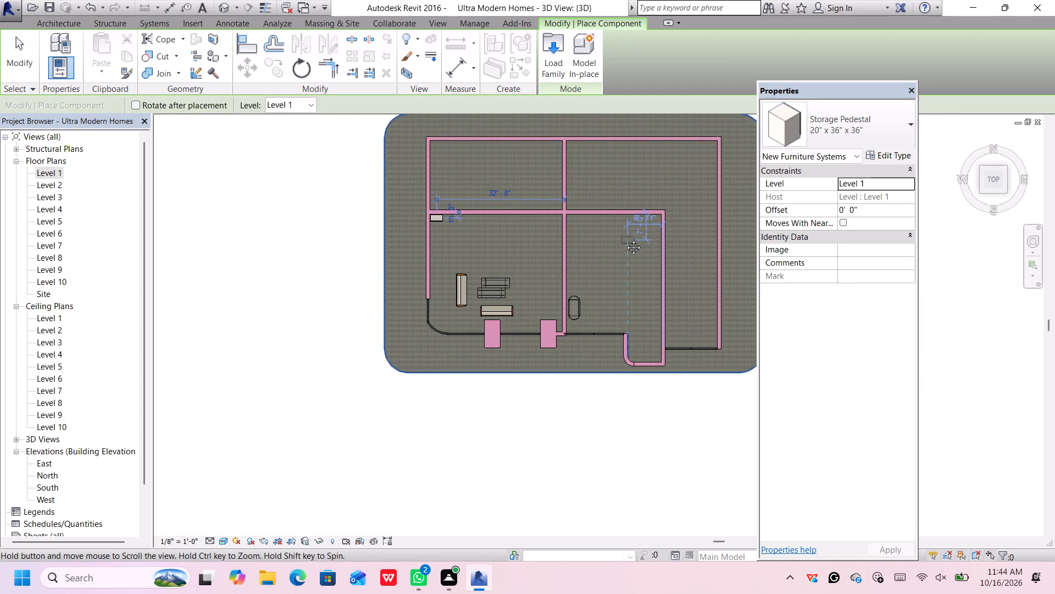
middle_drag(625, 239, 584, 219)
scroll(591, 217, up, 3)
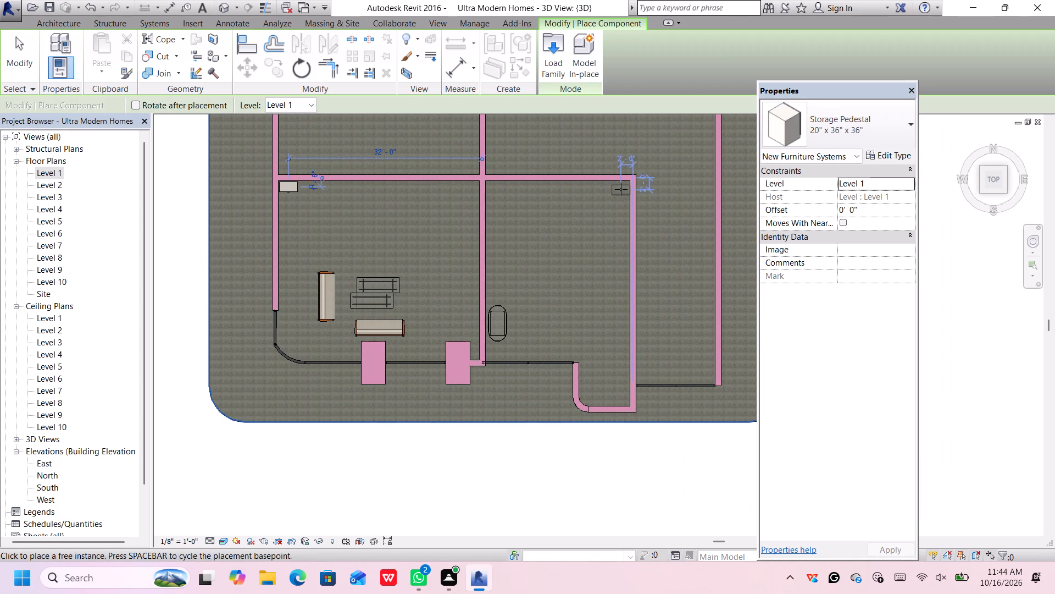
scroll(621, 189, up, 5)
click(621, 182)
scroll(621, 185, down, 5)
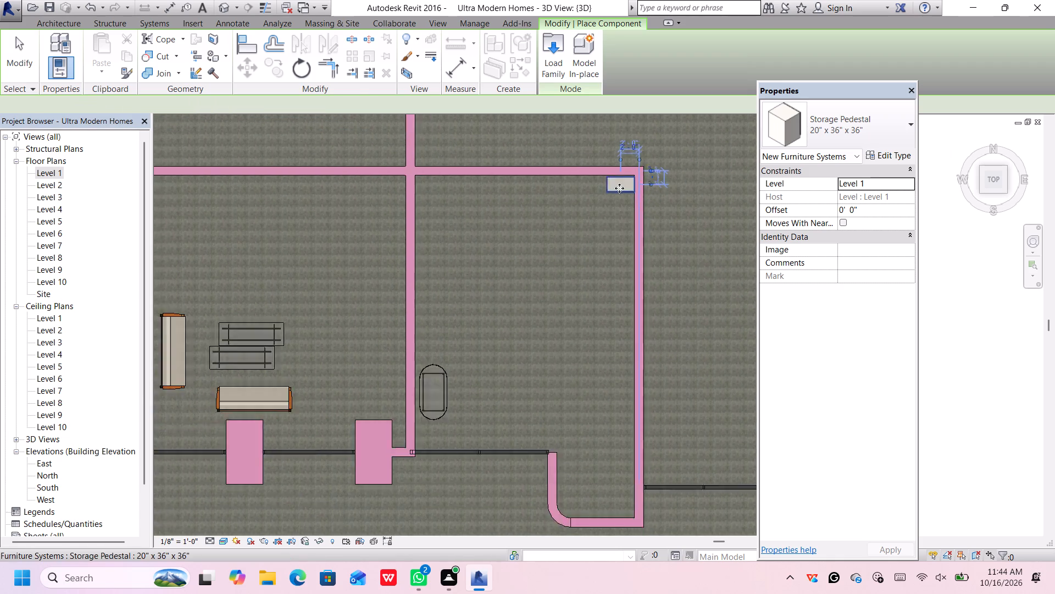
Place a third storage pedestal, rotated lengthwise north-south, in the building's northeast corner, about 12'-6" east of the dining room's east wall line.
scroll(619, 188, down, 2)
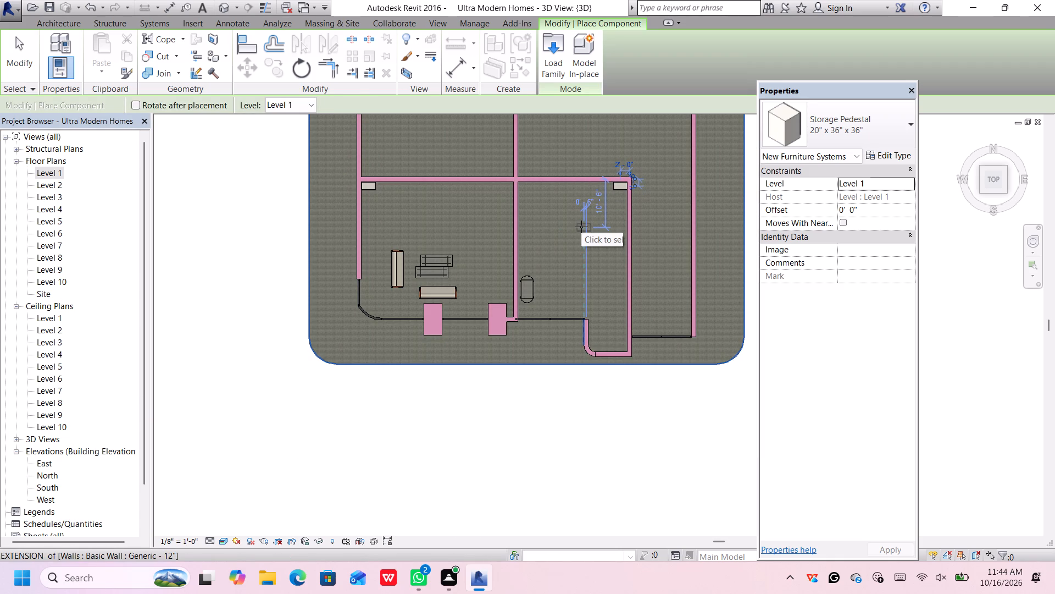
middle_drag(581, 227, 576, 213)
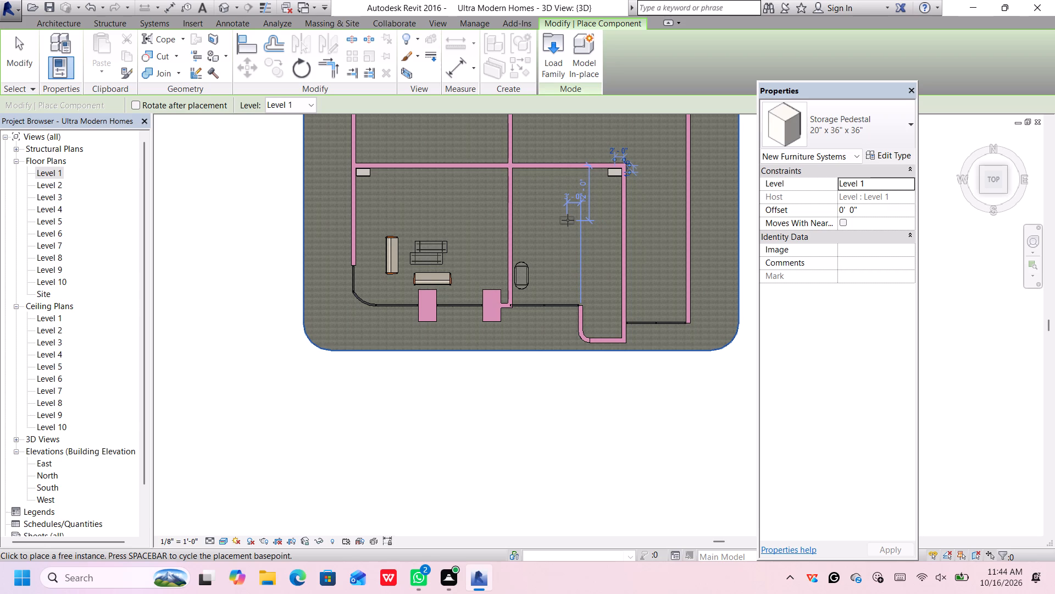
scroll(702, 170, down, 2)
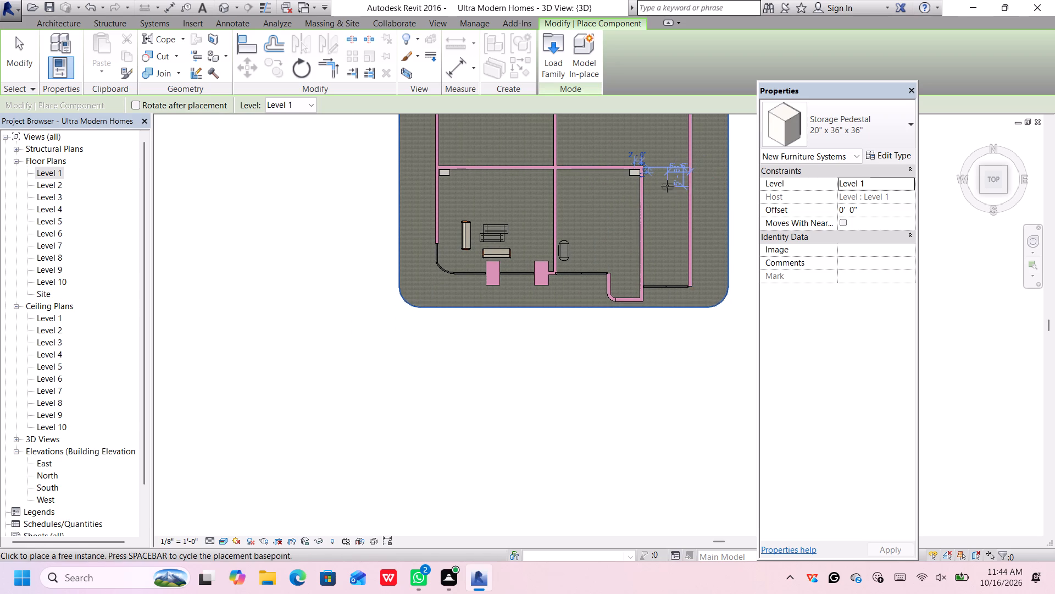
middle_drag(667, 186, 656, 239)
key(space)
scroll(667, 221, up, 5)
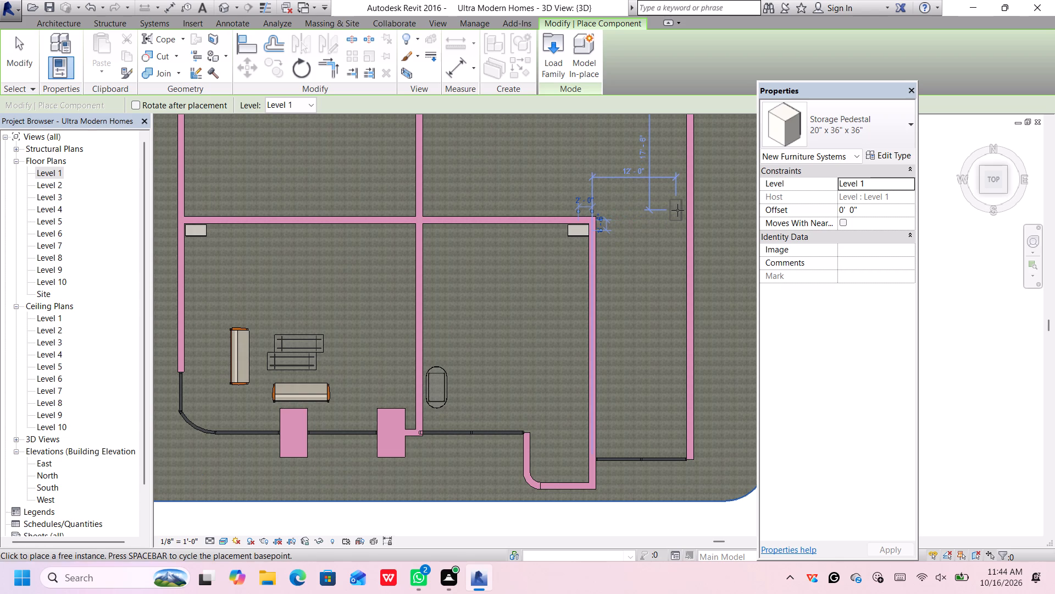
scroll(679, 205, down, 1)
middle_drag(677, 205, 657, 258)
scroll(660, 206, up, 1)
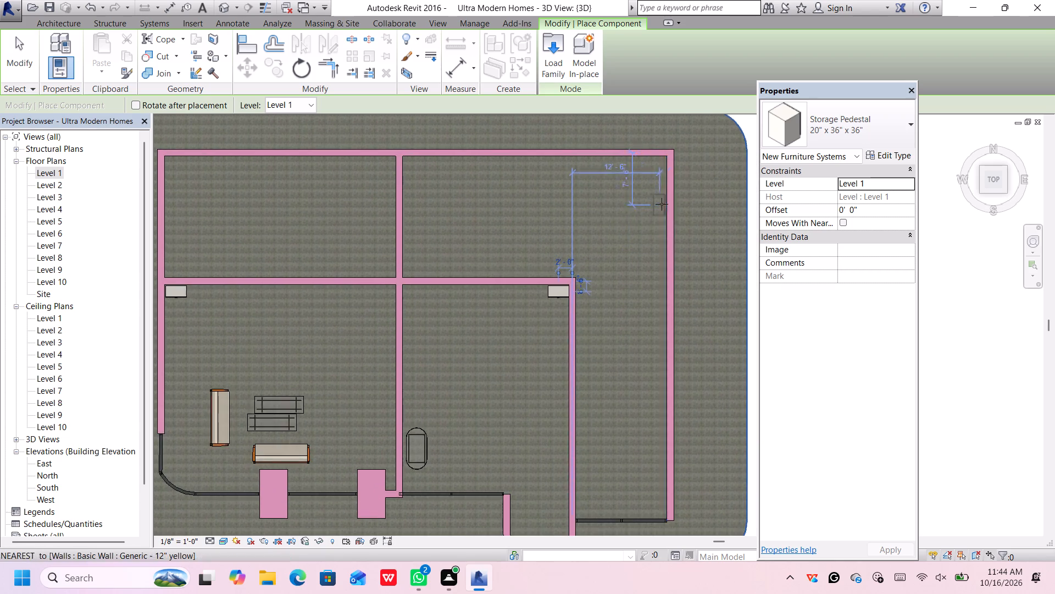
scroll(662, 204, up, 1)
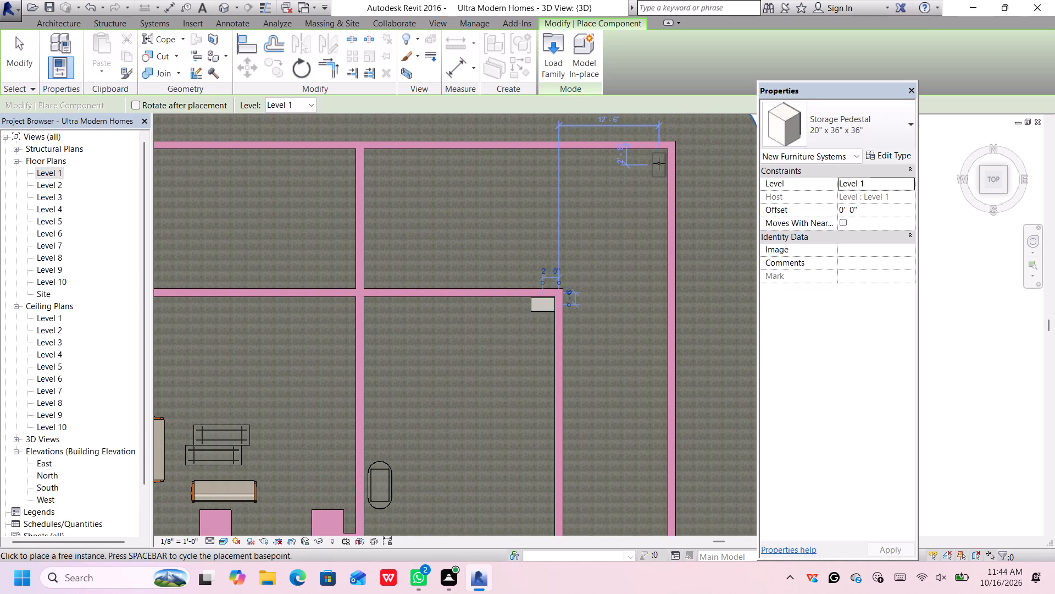
click(659, 163)
scroll(643, 243, down, 4)
scroll(643, 243, up, 2)
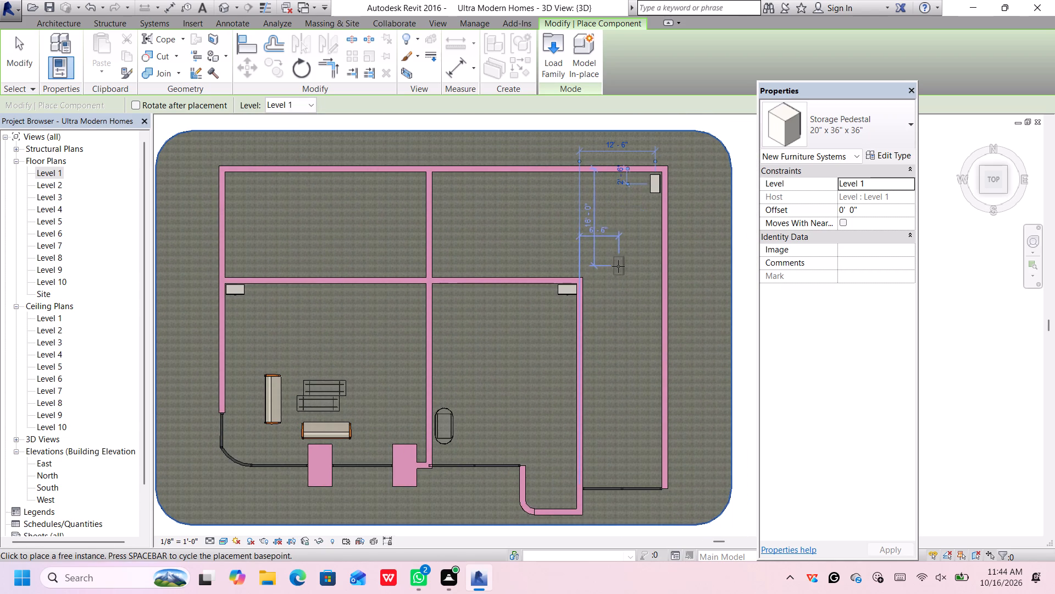
key(Escape)
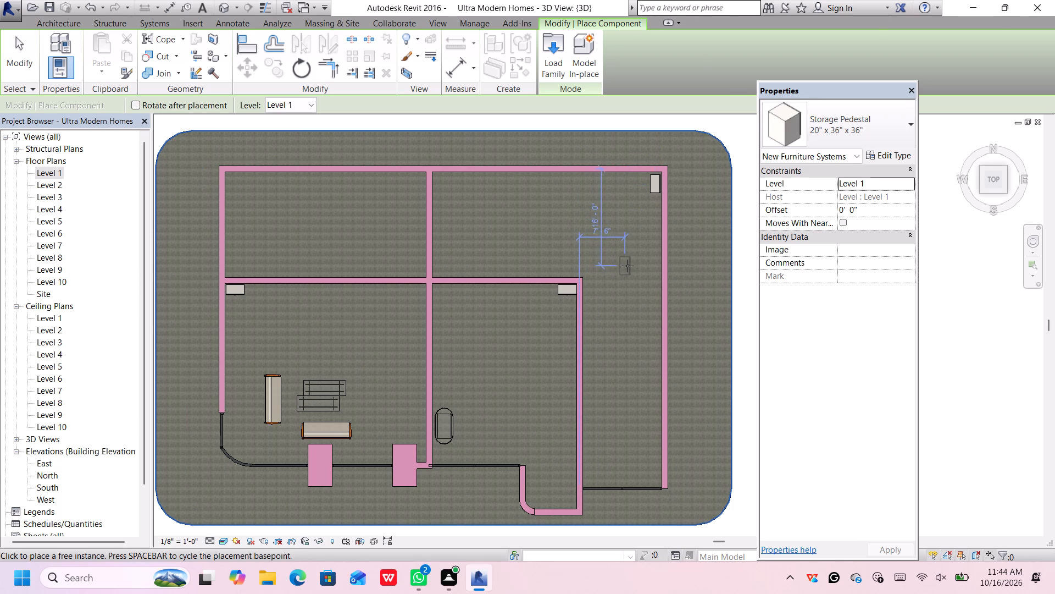
key(Escape)
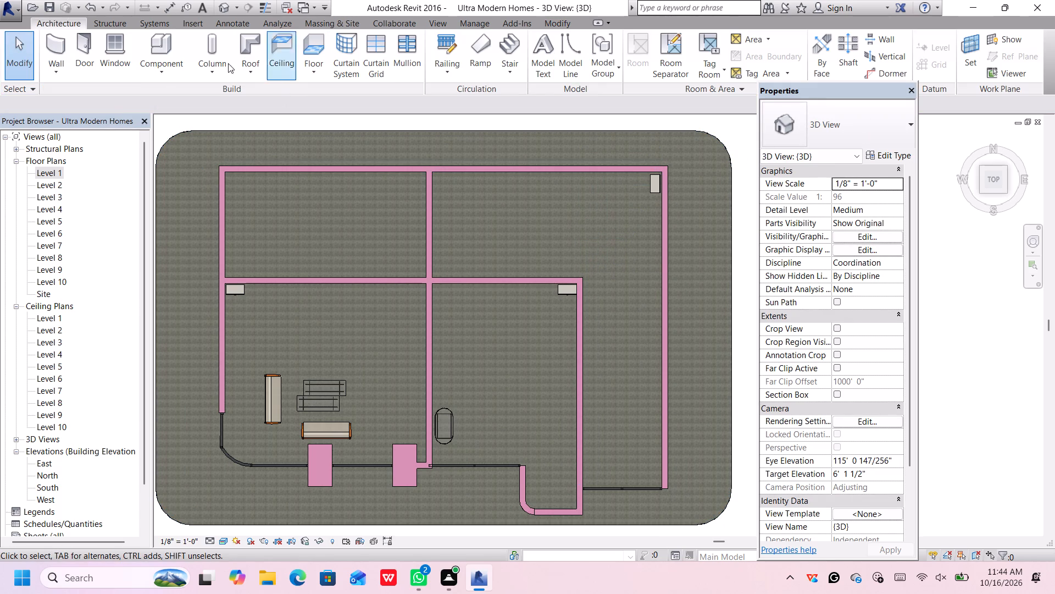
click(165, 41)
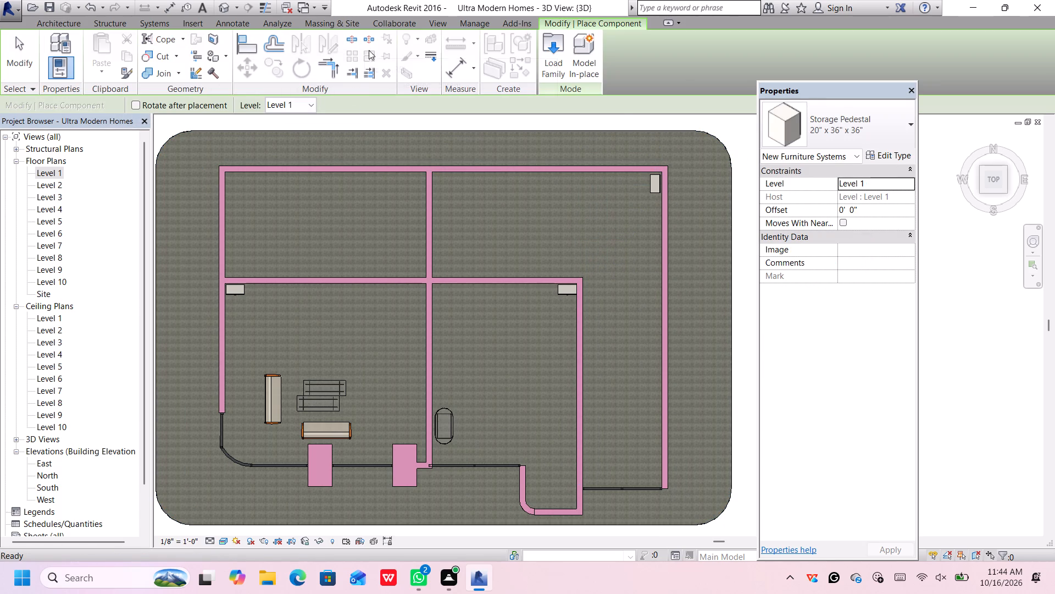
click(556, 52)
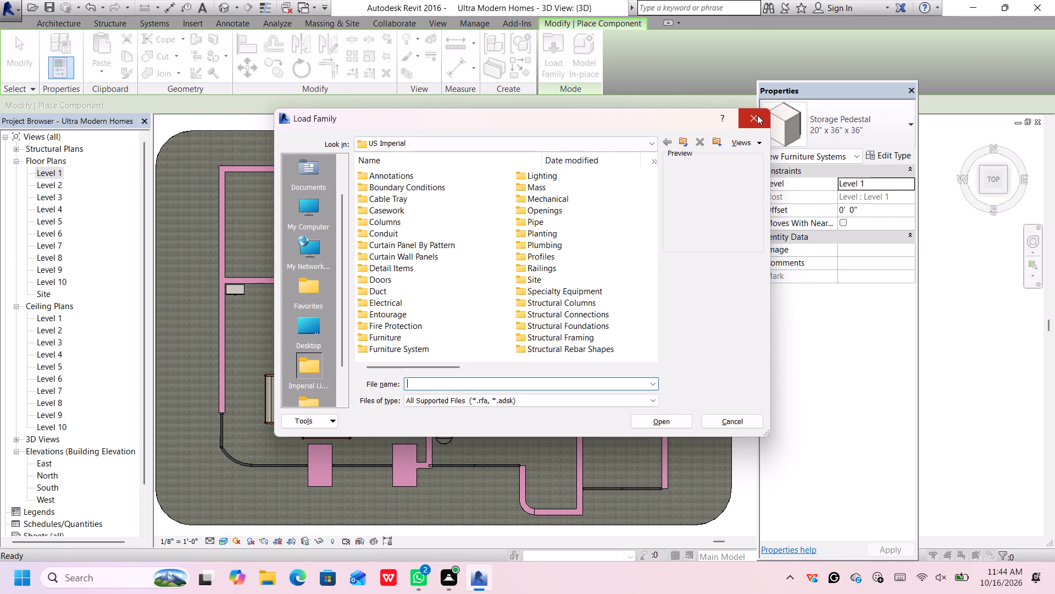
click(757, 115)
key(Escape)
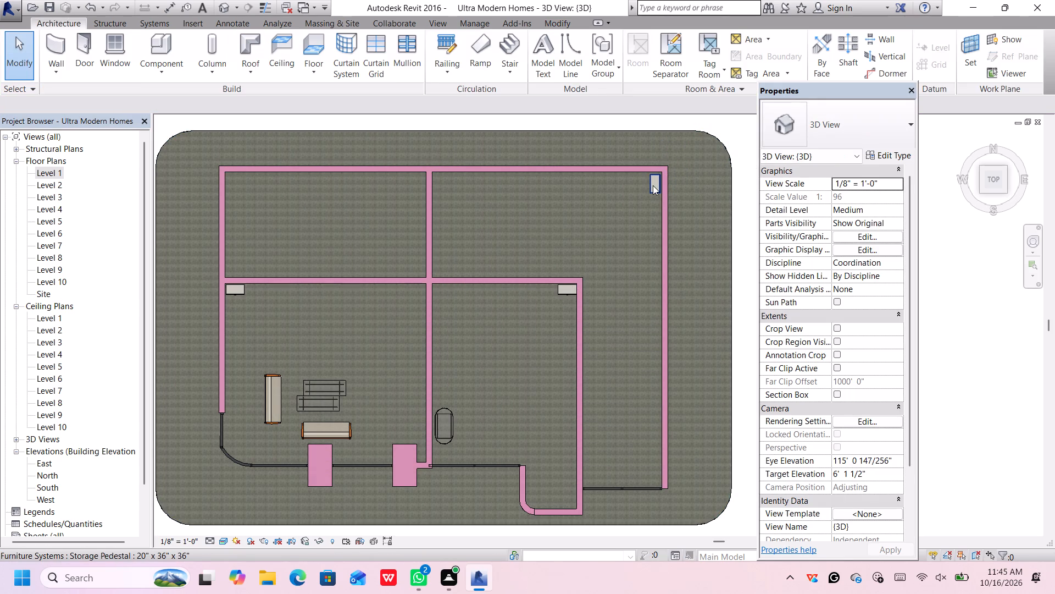
Delete the storage pedestal in the building's northeast corner.
click(653, 185)
key(Delete)
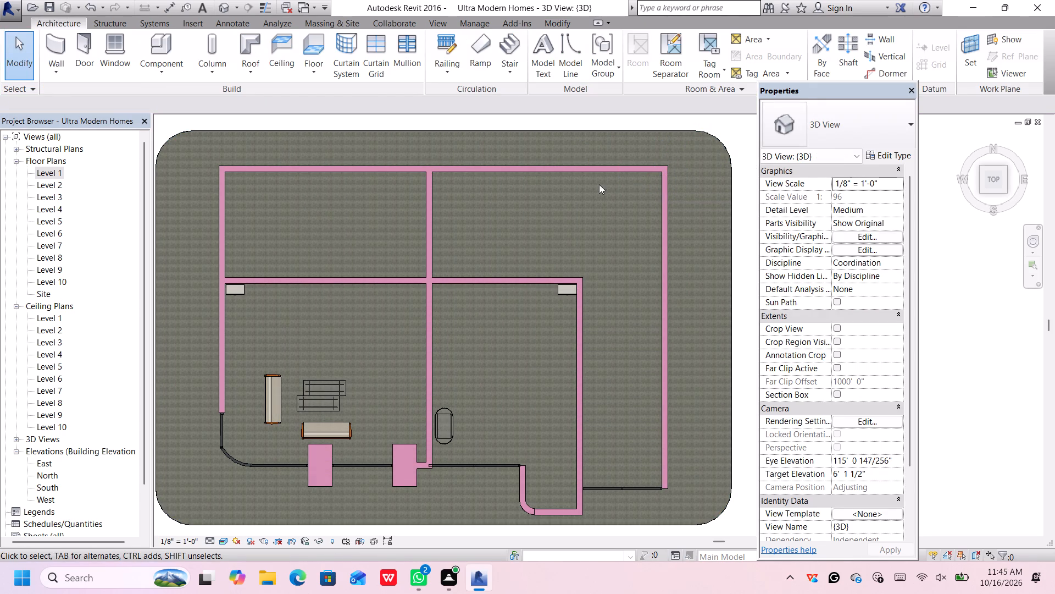
Place a 20" x 36" x 36" storage pedestal, rotated lengthwise north-south, against the east wall in the building's northeast corner.
click(150, 41)
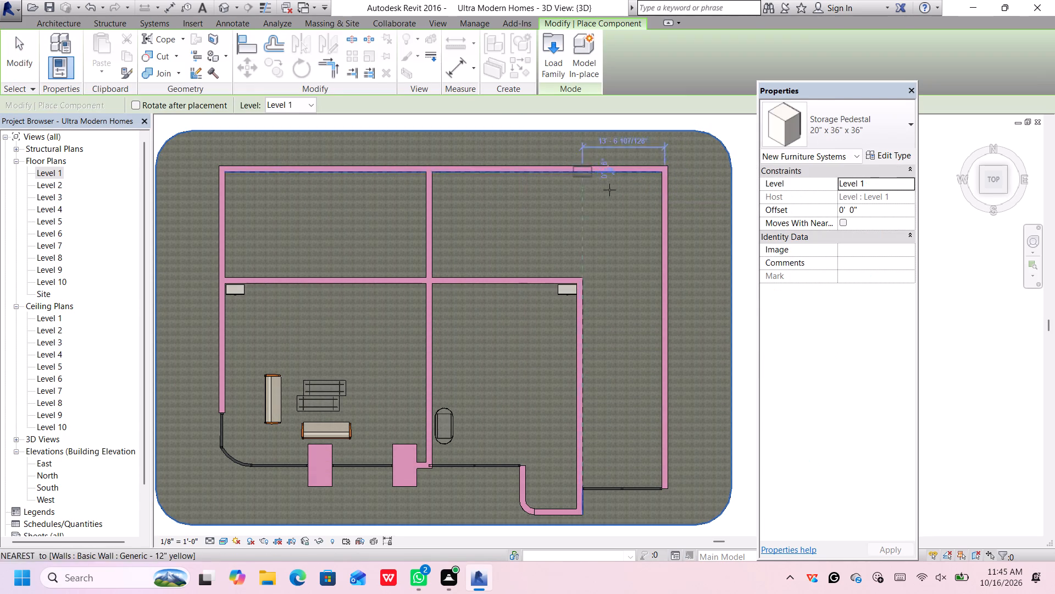
key(space)
key(space)
key(space)
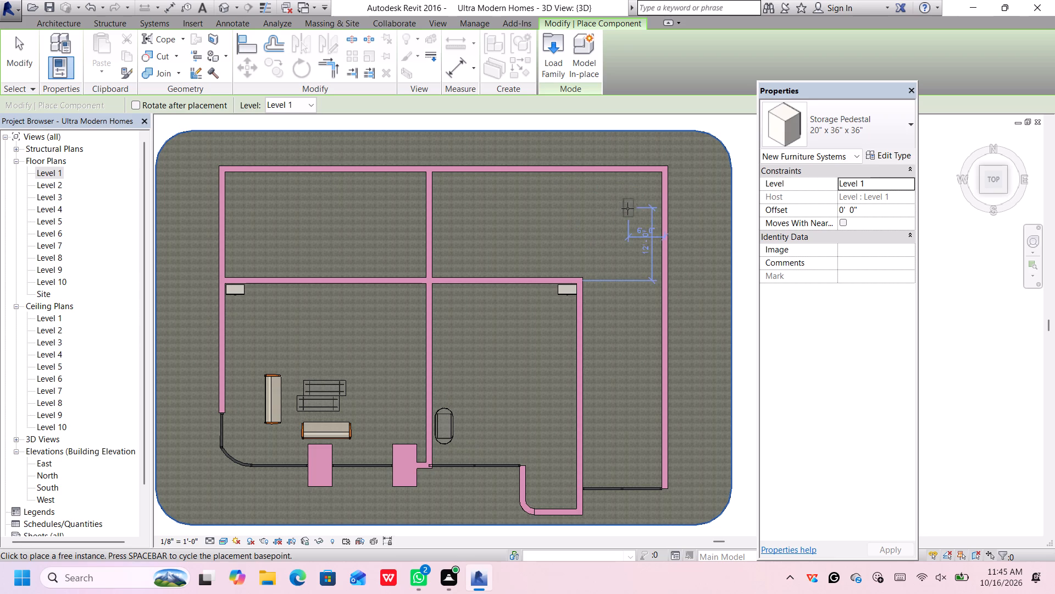
scroll(655, 186, up, 4)
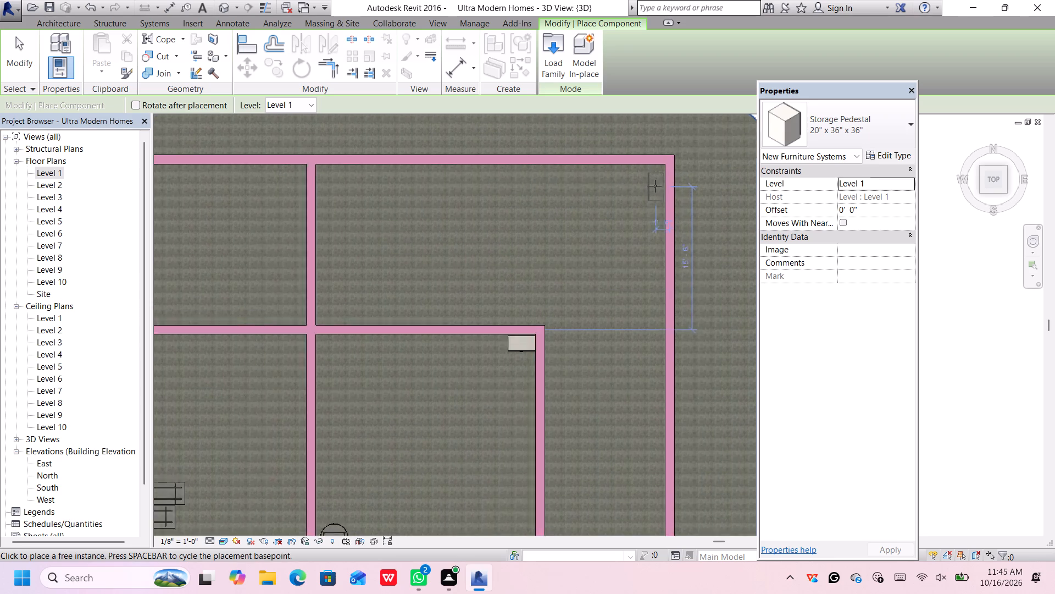
click(653, 182)
scroll(653, 182, down, 7)
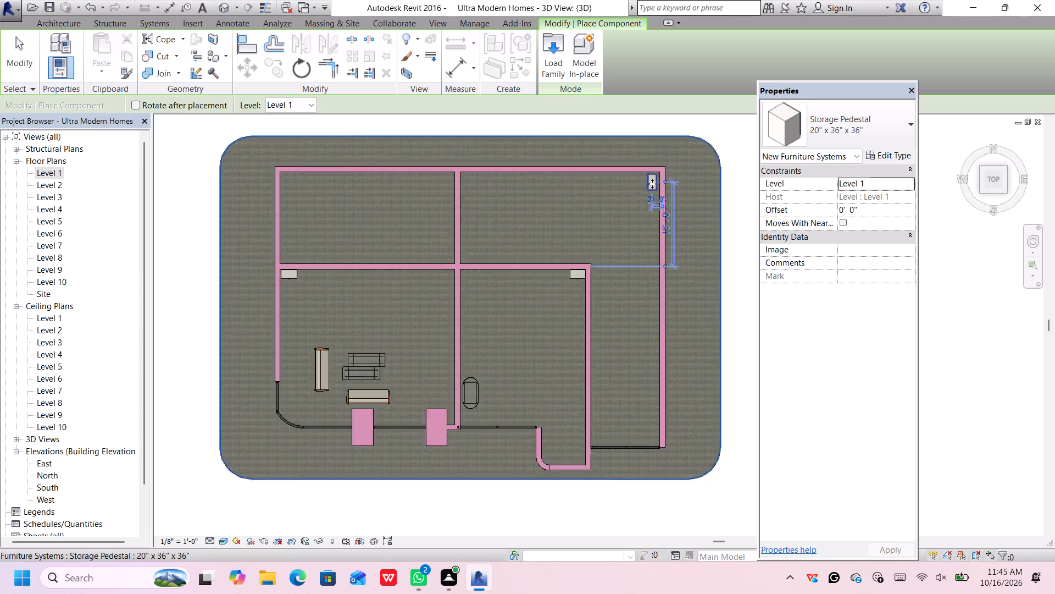
key(Escape)
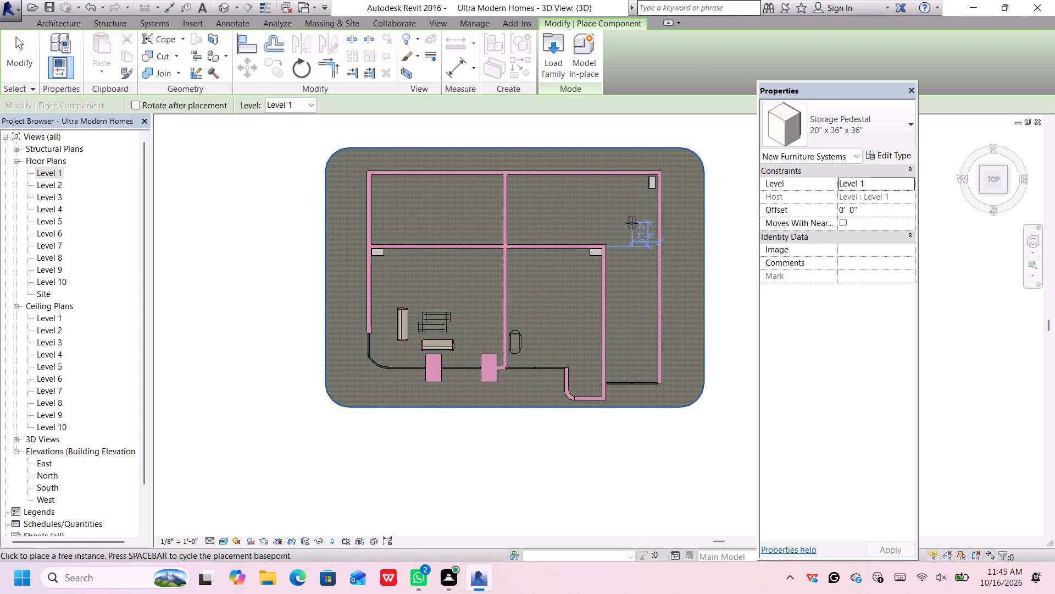
key(Escape)
Load the Table-Ellipse family from the US Imperial Furniture Tables folder for component placement, comparing the table previews.
click(168, 39)
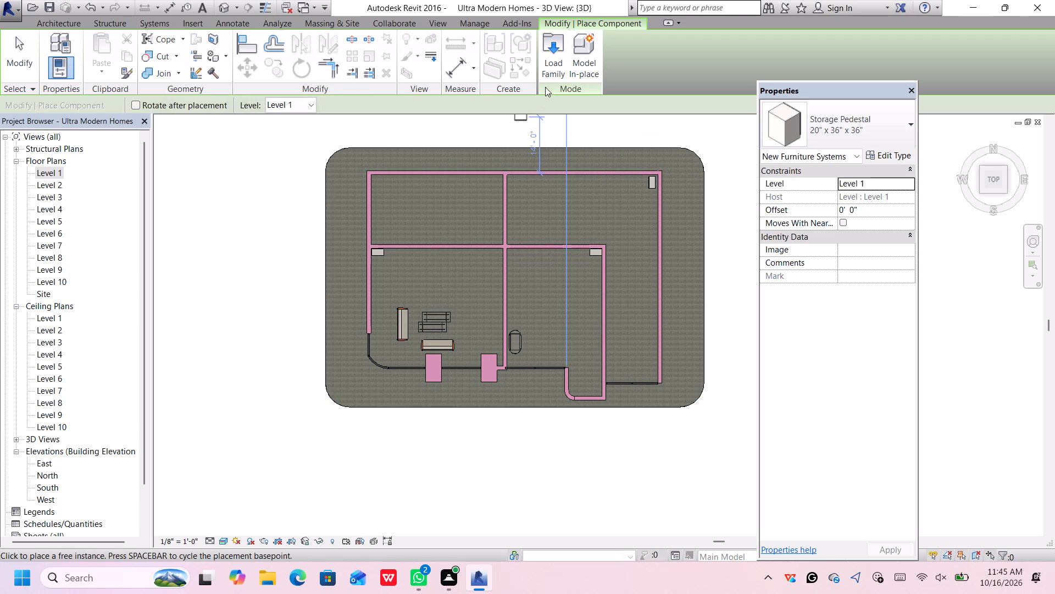
click(552, 67)
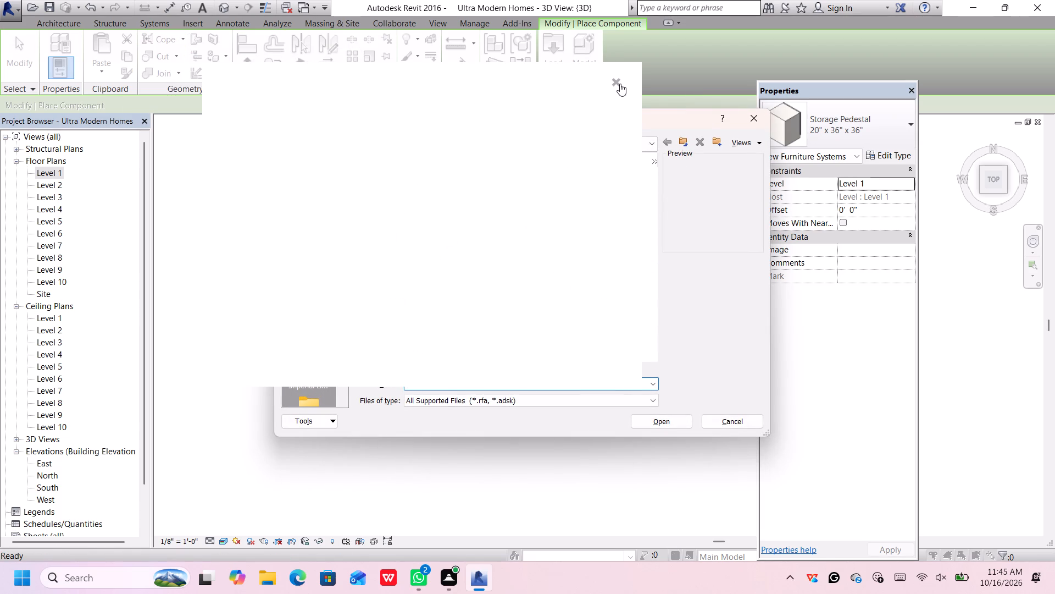
click(620, 84)
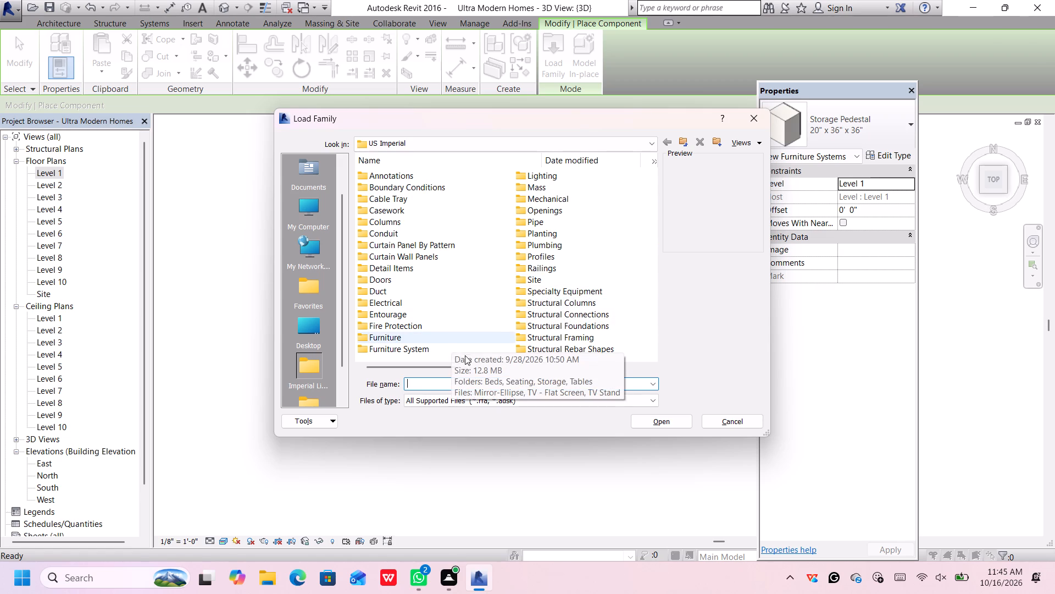
double_click(427, 339)
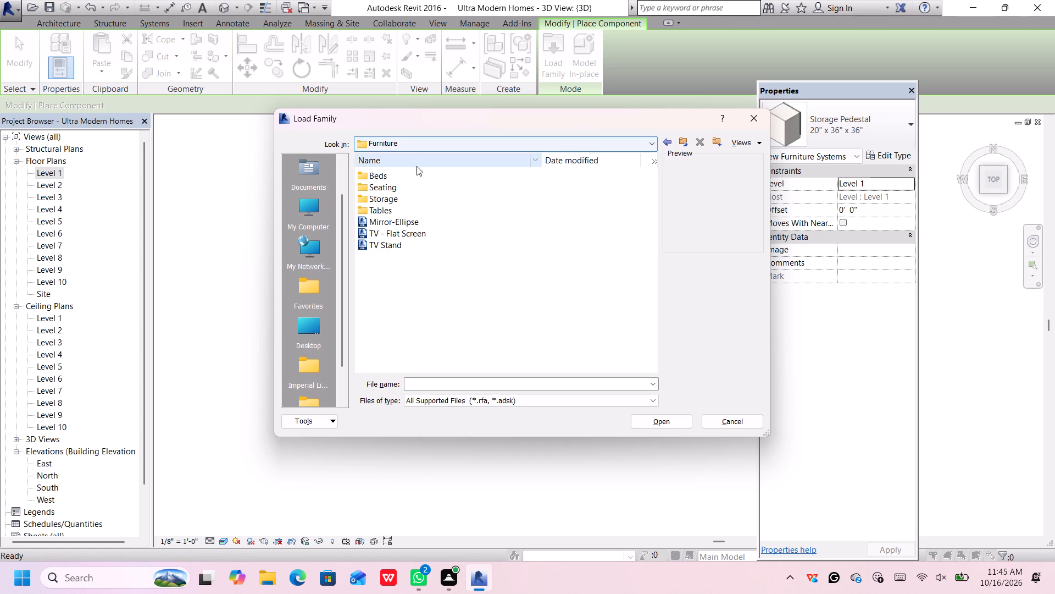
click(395, 210)
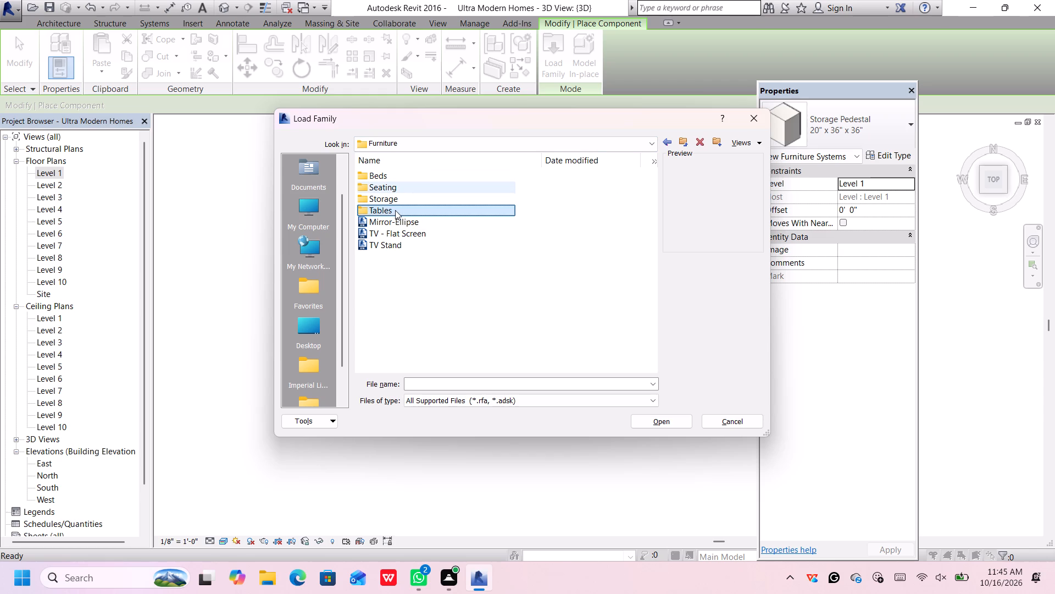
double_click(395, 210)
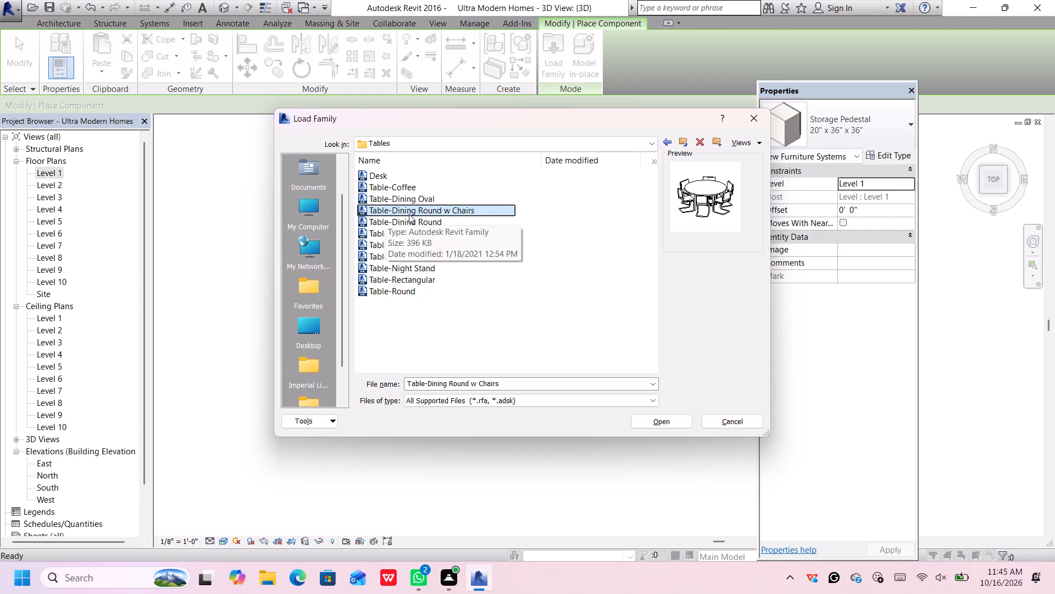
scroll(415, 249, up, 1)
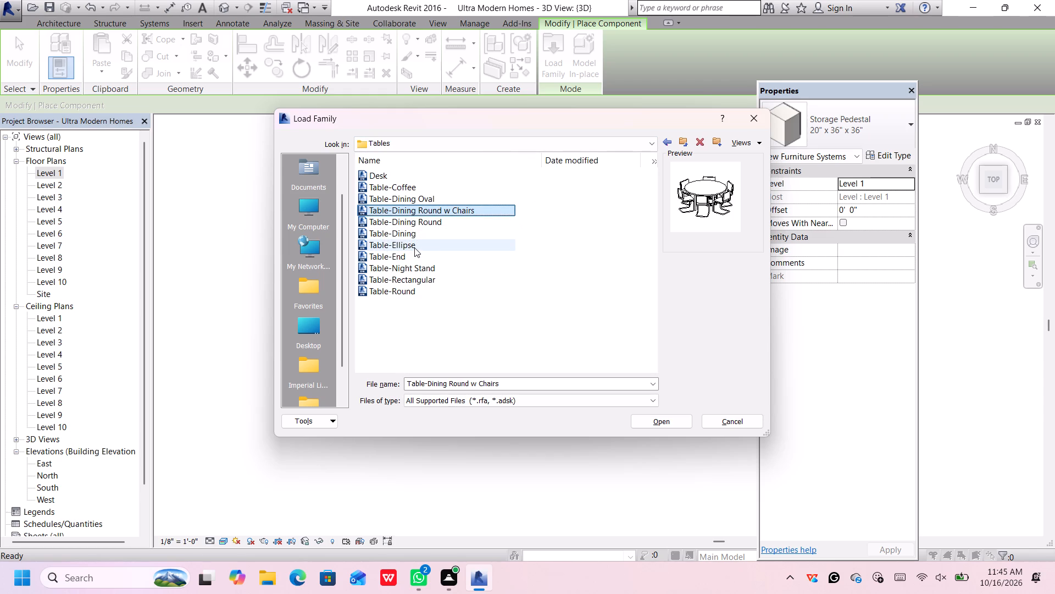
click(415, 231)
click(426, 221)
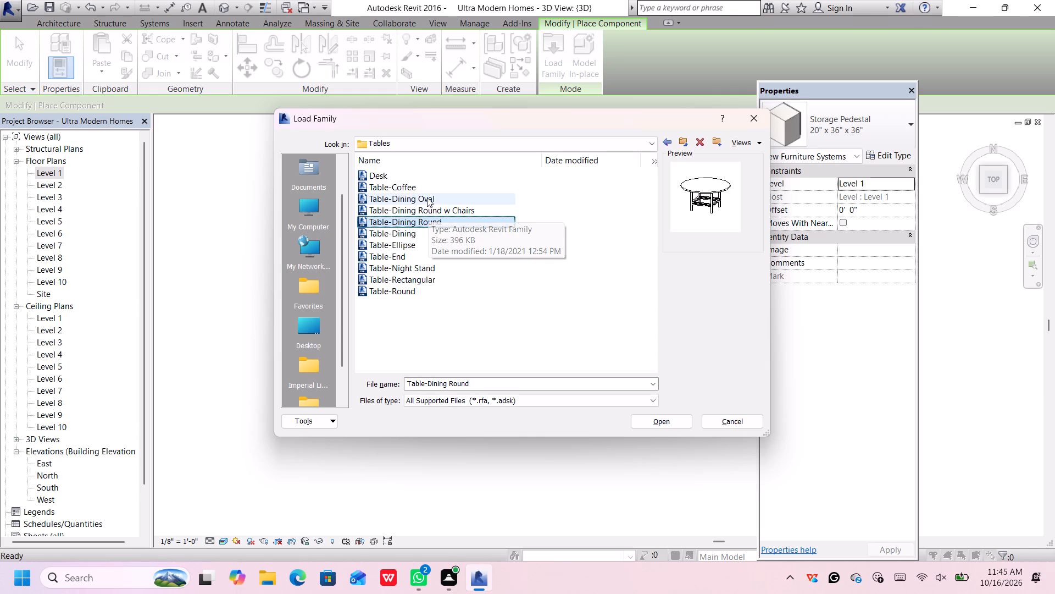
click(430, 194)
click(430, 186)
click(431, 208)
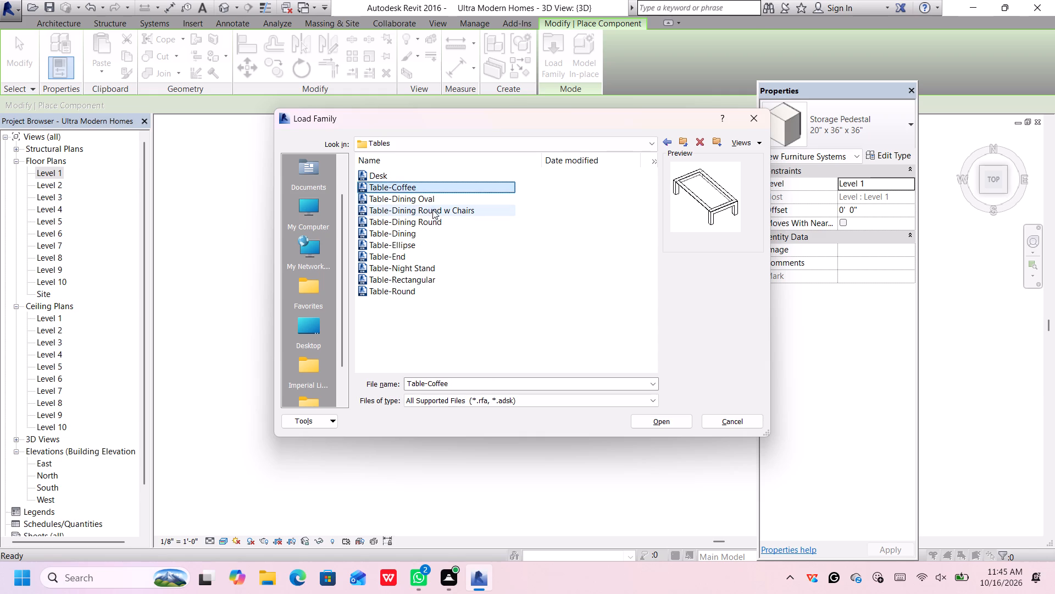
click(434, 222)
click(434, 227)
click(432, 237)
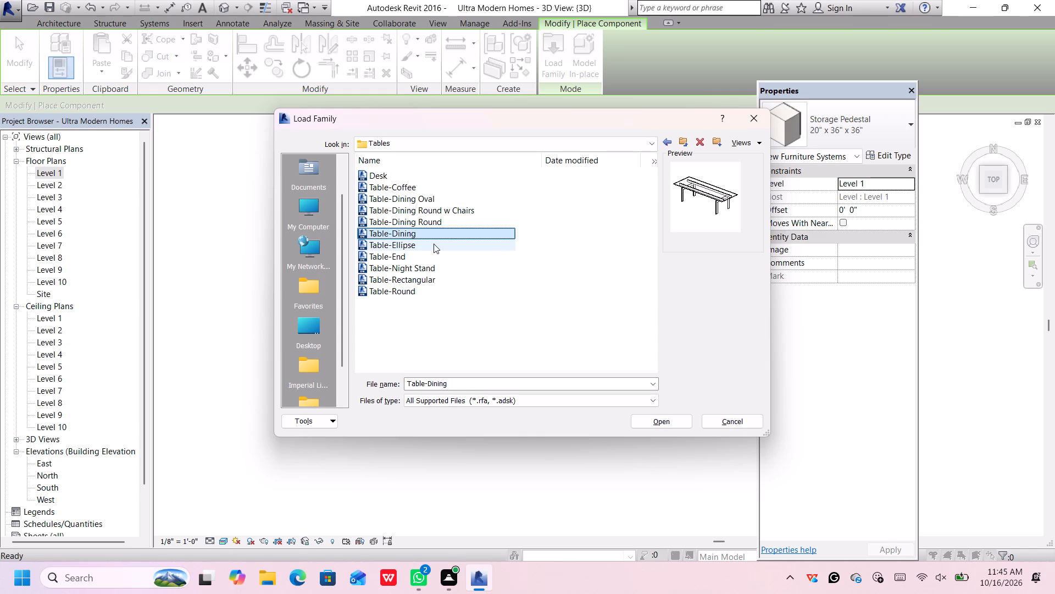
click(434, 244)
click(431, 260)
click(438, 242)
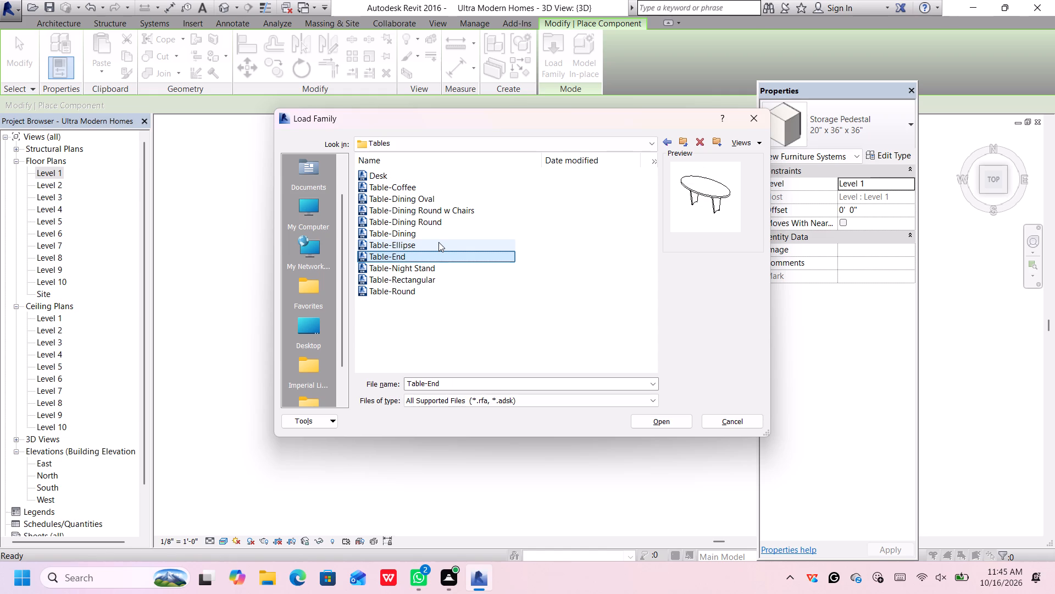
double_click(438, 242)
Place a 72" x 36" elliptical table, rotated lengthwise north-south, about 3' east of the dining room's east wall near the south end.
scroll(613, 330, up, 1)
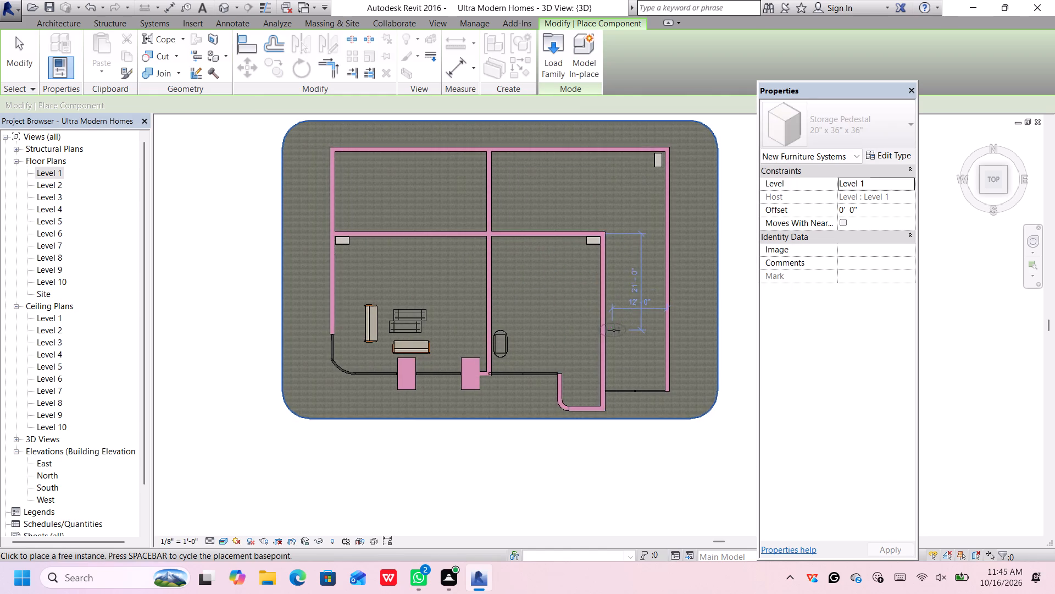
scroll(614, 330, up, 2)
key(space)
scroll(620, 372, up, 1)
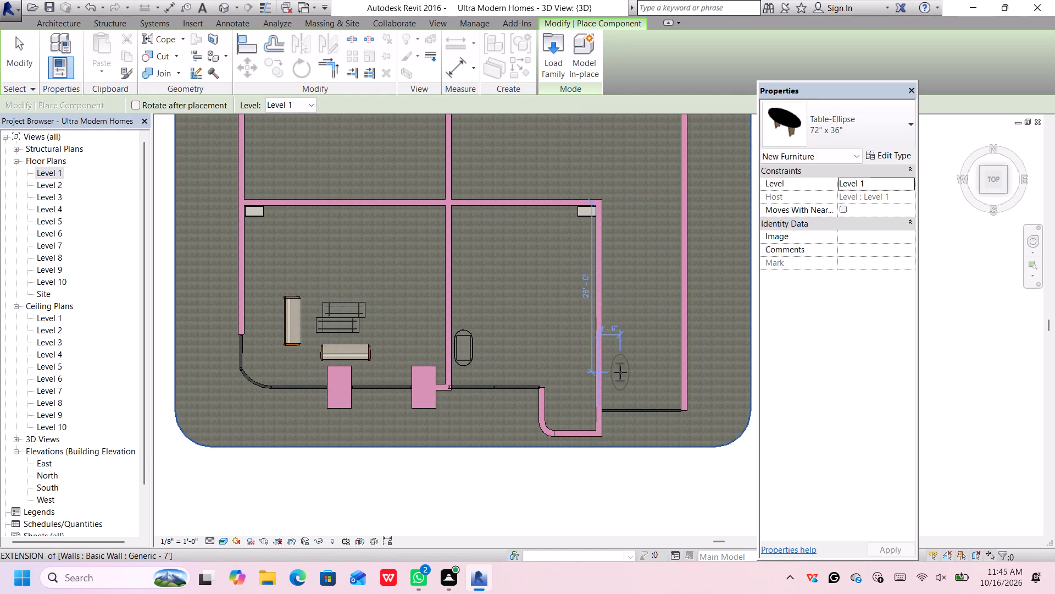
scroll(620, 372, up, 2)
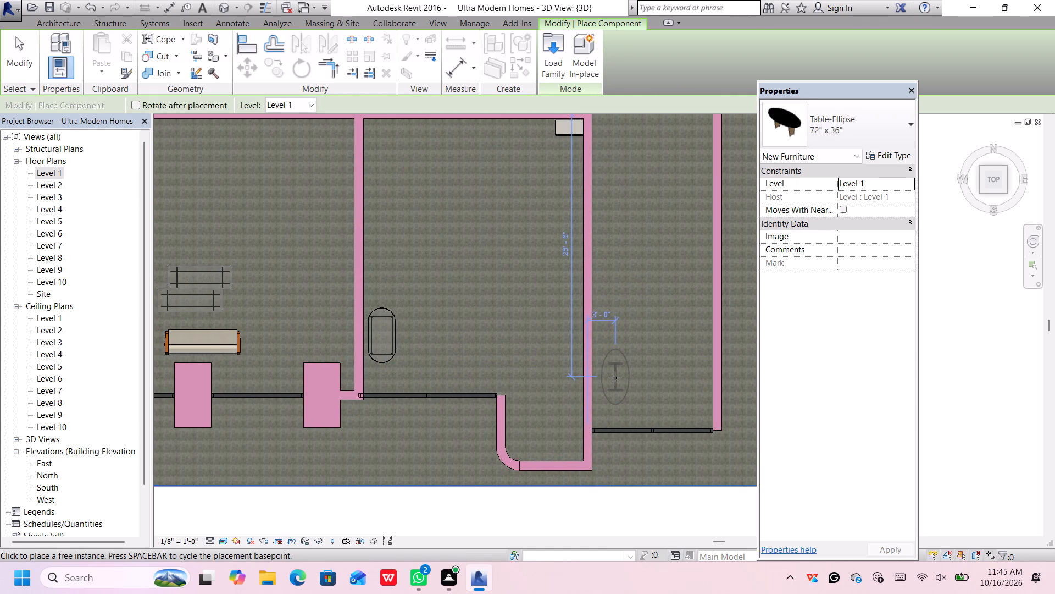
click(615, 378)
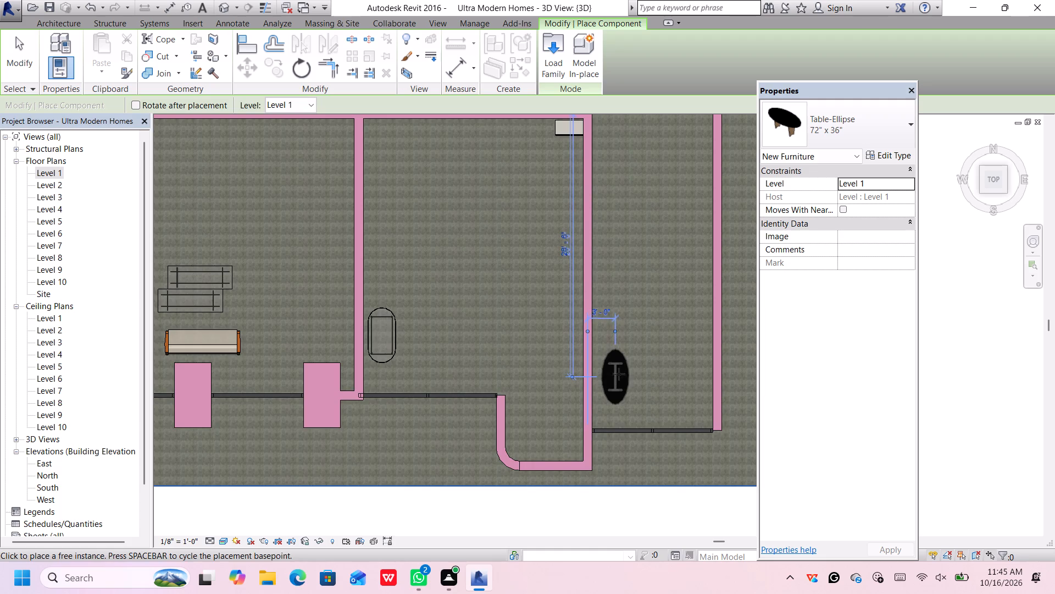
scroll(619, 368, down, 6)
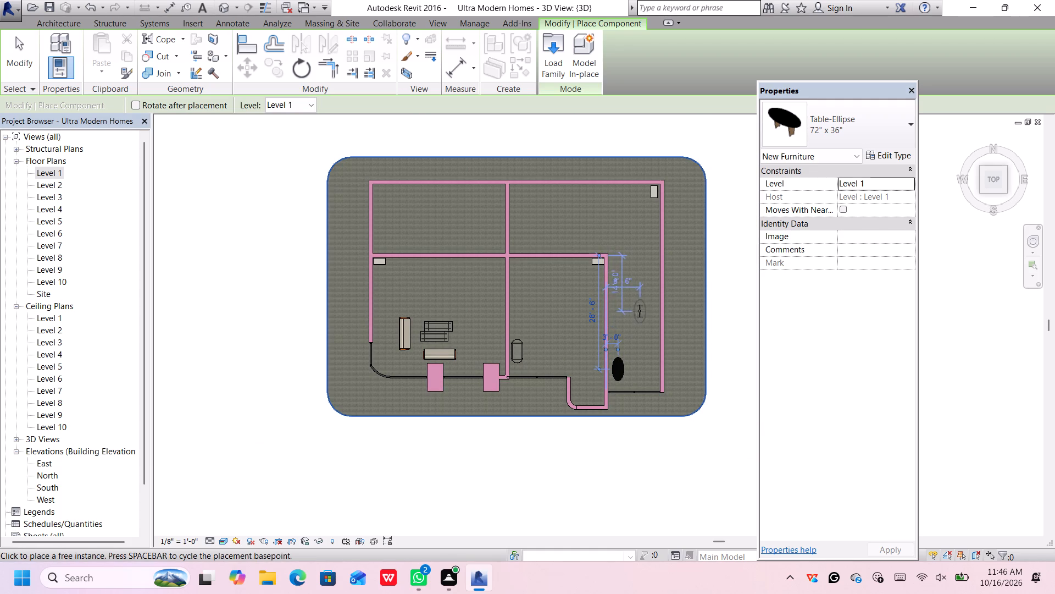
middle_drag(635, 308, 585, 284)
scroll(591, 281, up, 1)
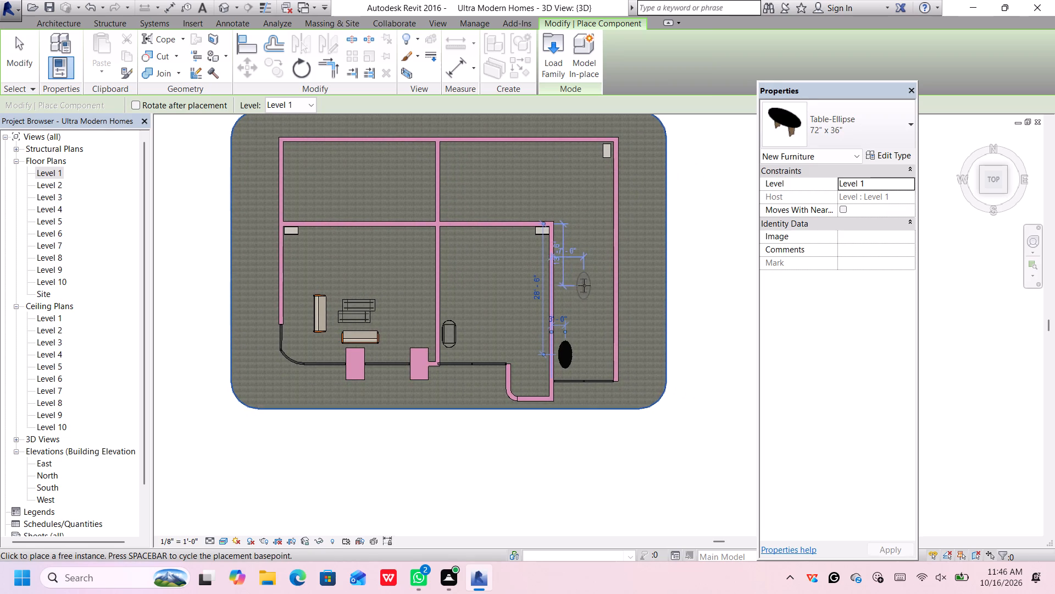
scroll(584, 285, up, 1)
key(Escape)
scroll(569, 289, up, 1)
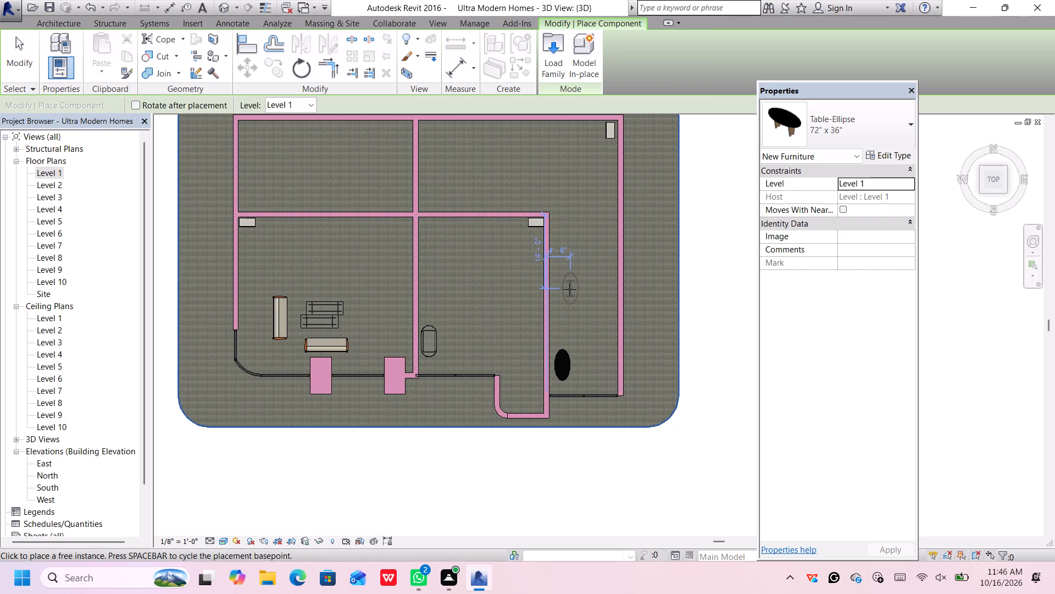
key(Escape)
scroll(573, 273, down, 2)
middle_drag(573, 272, 575, 277)
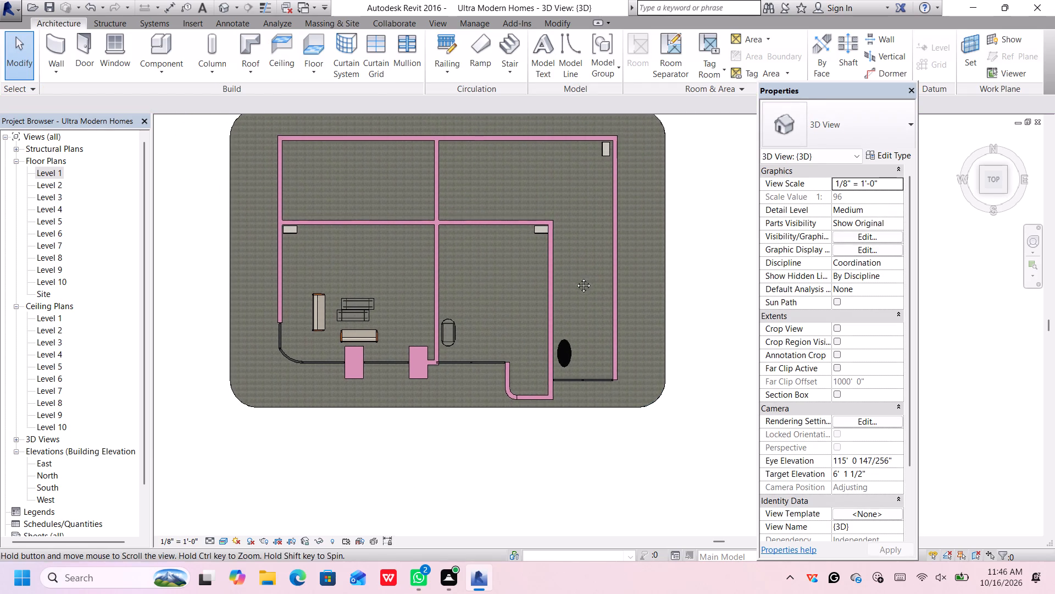
middle_drag(575, 277, 579, 299)
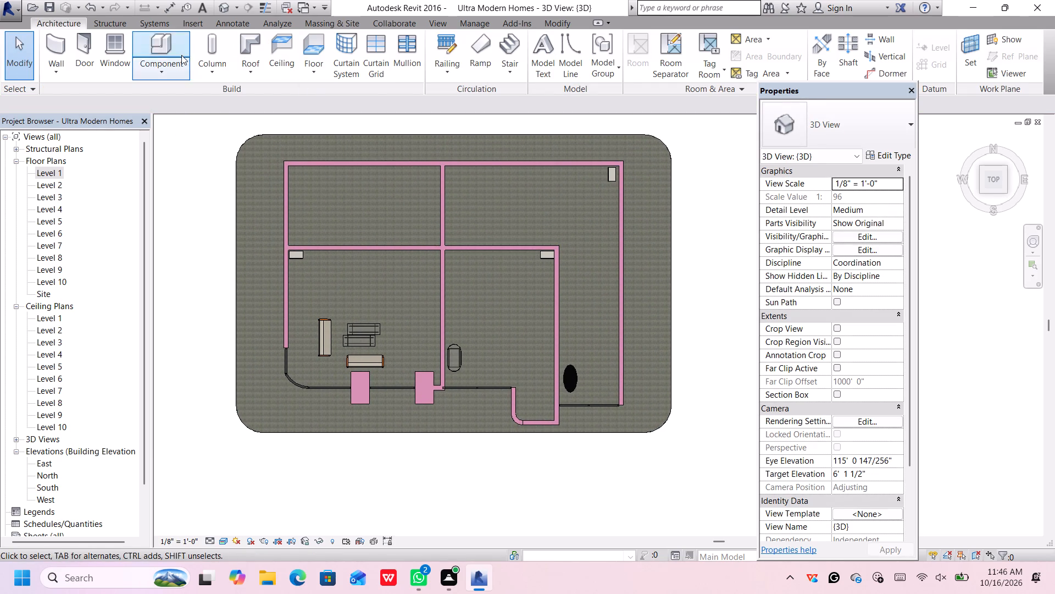
Load the Table-Dining Round w Chairs family from the US Imperial Furniture Tables folder for component placement, comparing table previews.
click(162, 48)
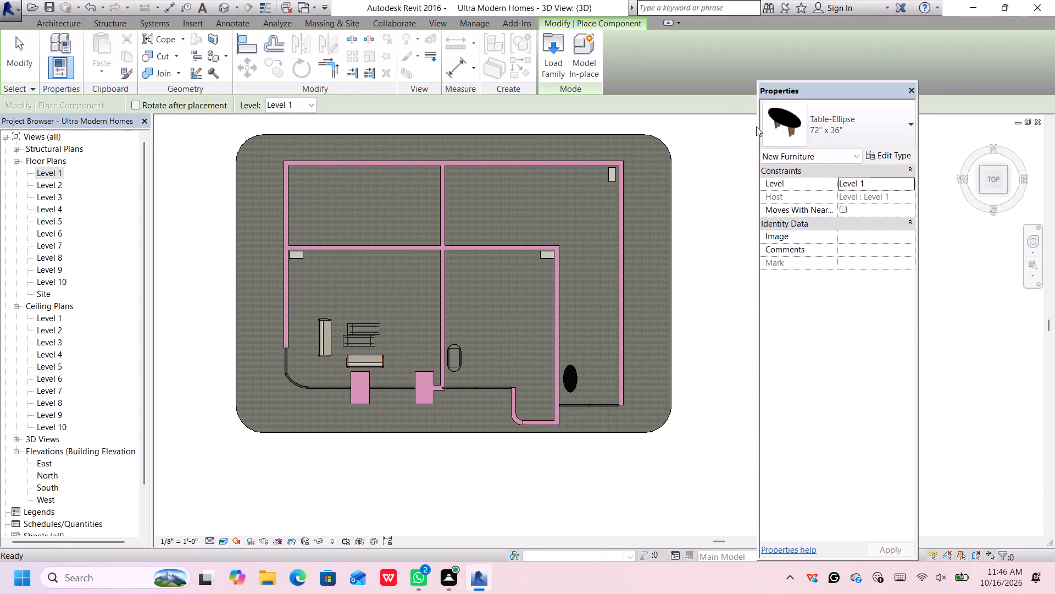
click(560, 63)
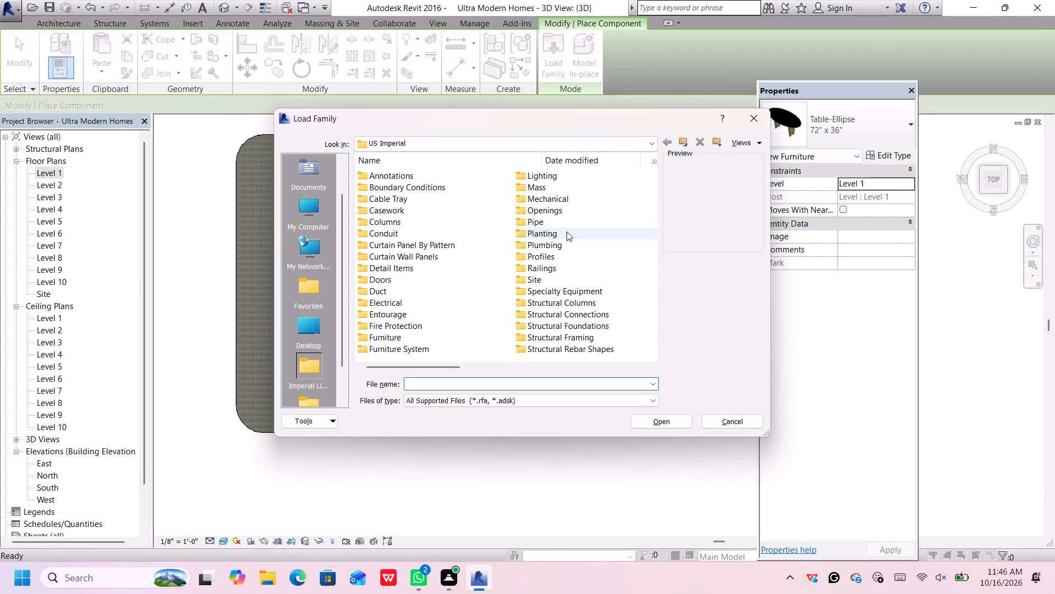
click(417, 335)
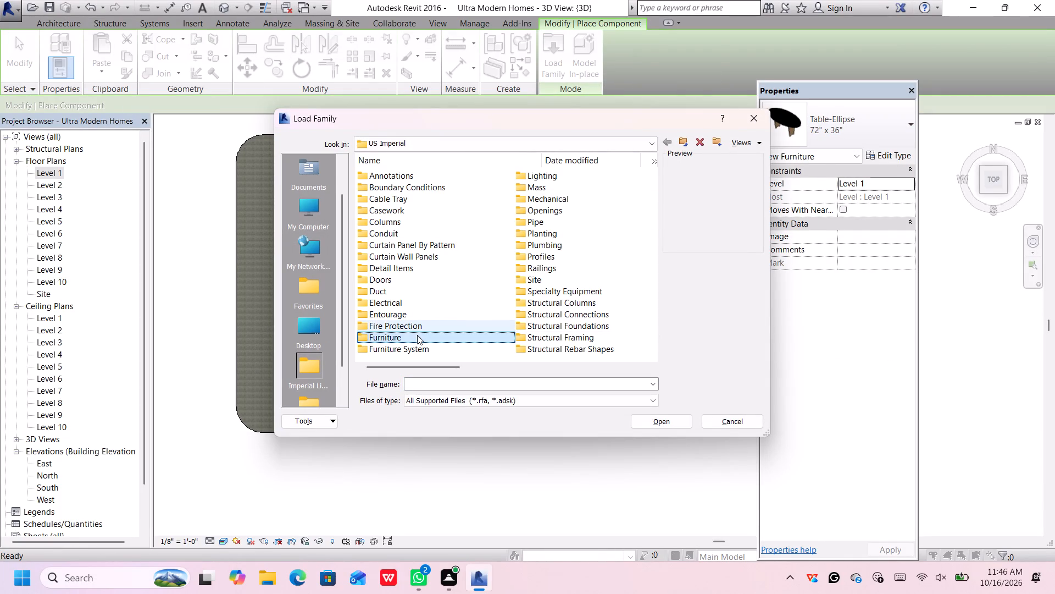
double_click(417, 335)
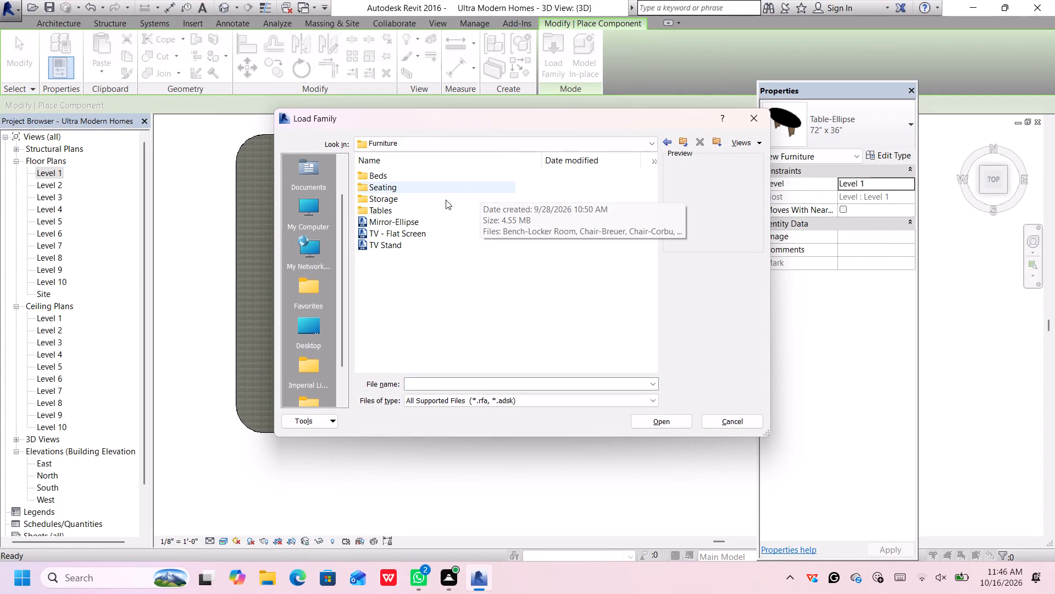
click(436, 204)
double_click(435, 210)
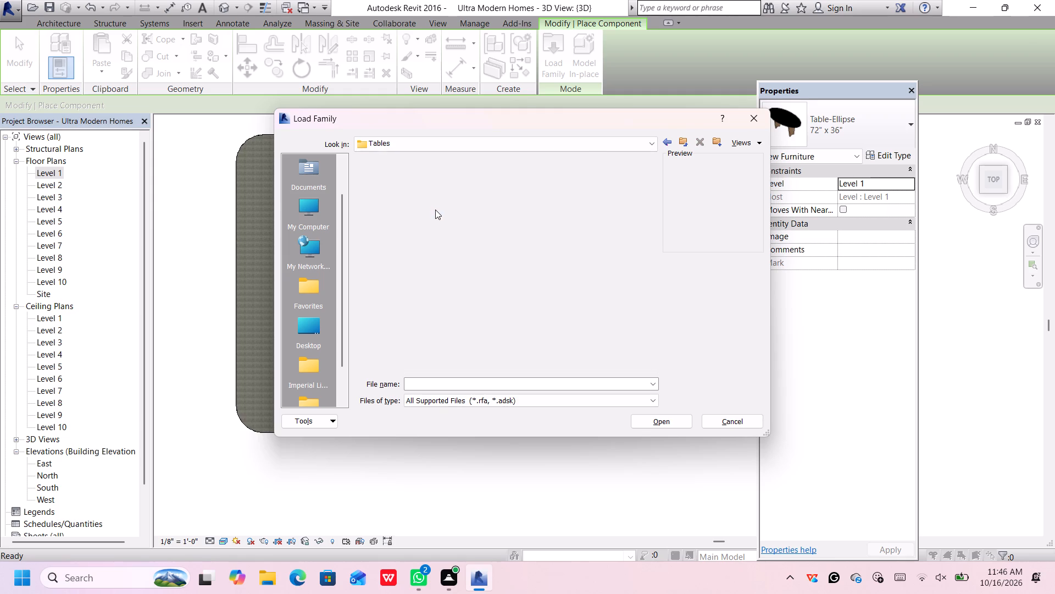
click(418, 188)
click(418, 197)
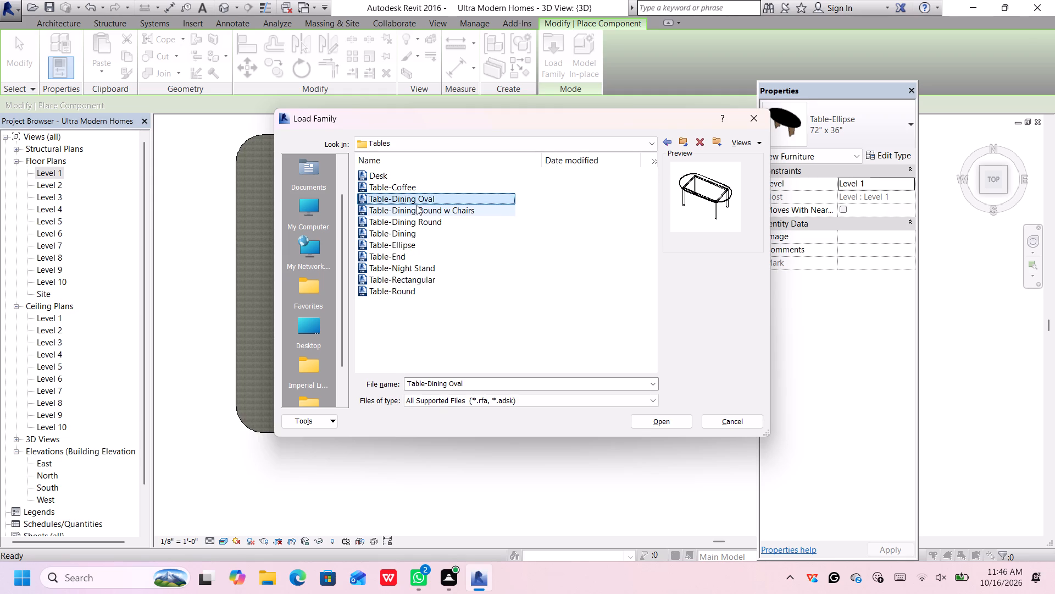
click(417, 205)
double_click(422, 209)
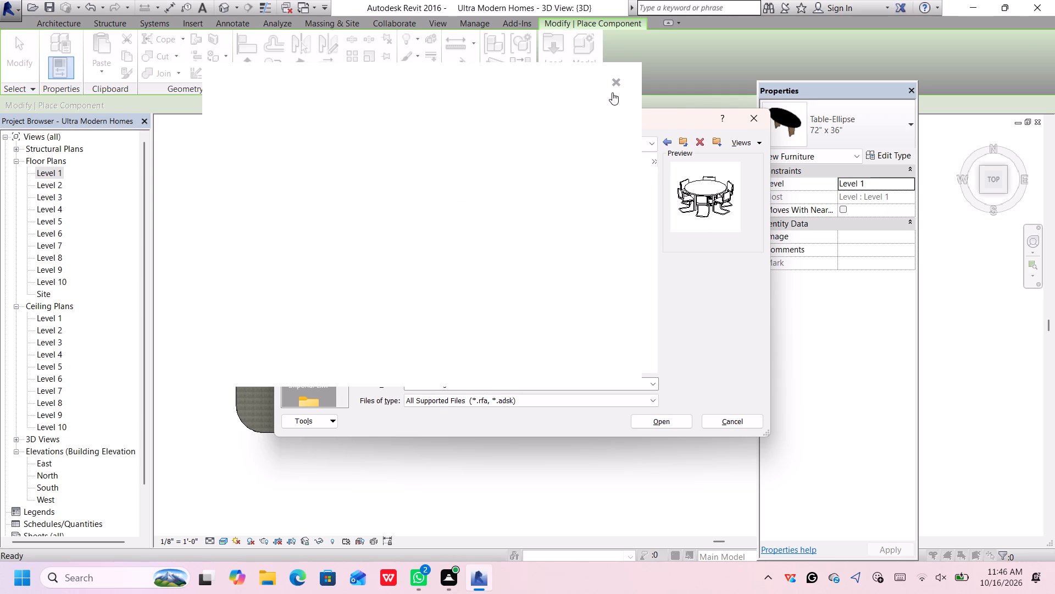
click(617, 85)
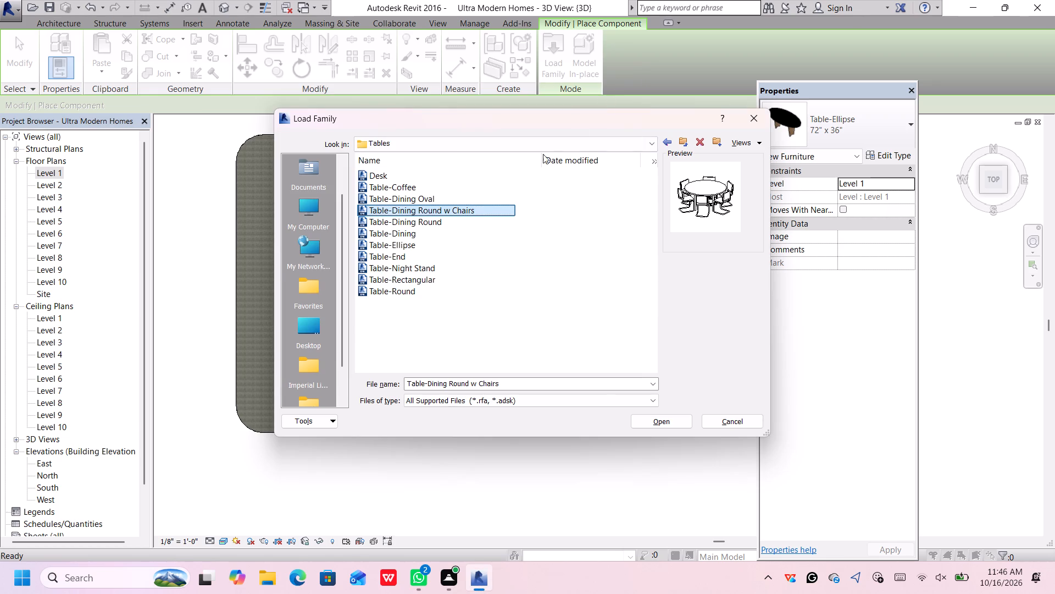
double_click(486, 211)
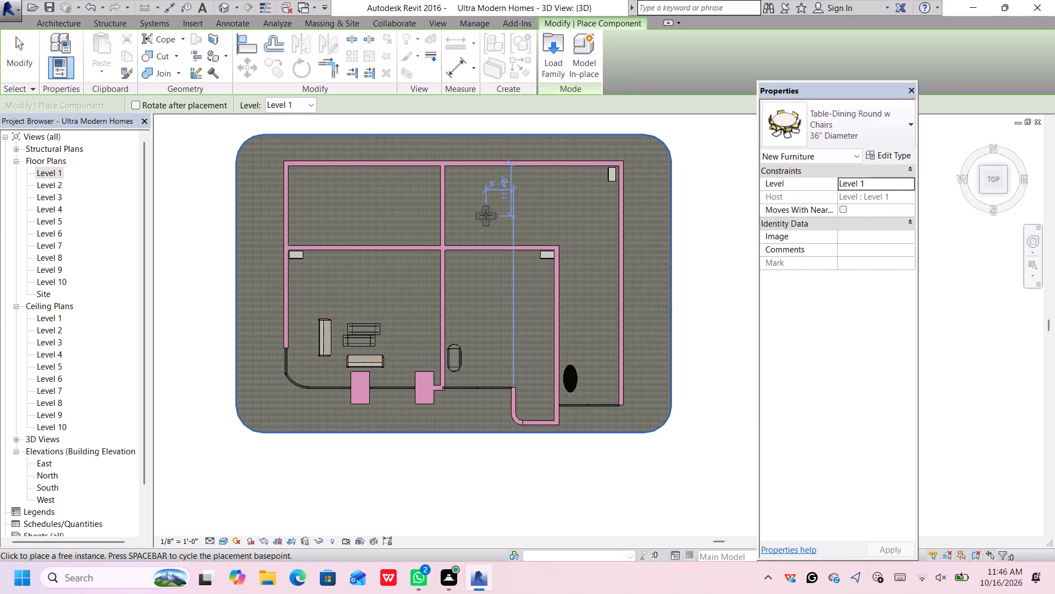
Place a 36" diameter round dining table with chairs in the northern area, a short distance east of the central partition.
scroll(484, 202, up, 5)
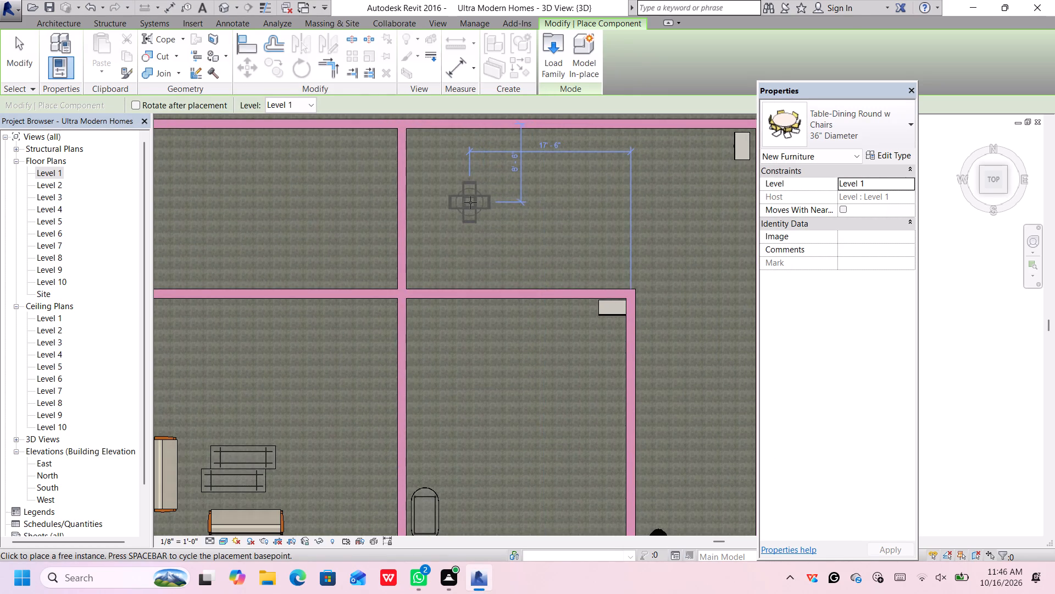
scroll(470, 202, down, 3)
click(473, 202)
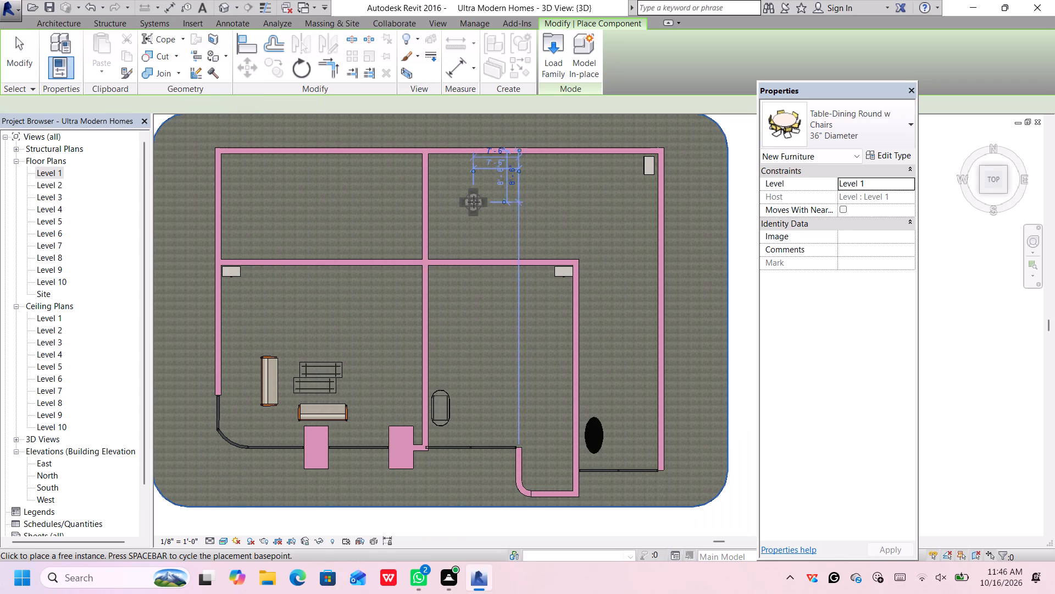
scroll(474, 202, up, 1)
scroll(474, 202, down, 5)
scroll(506, 221, up, 2)
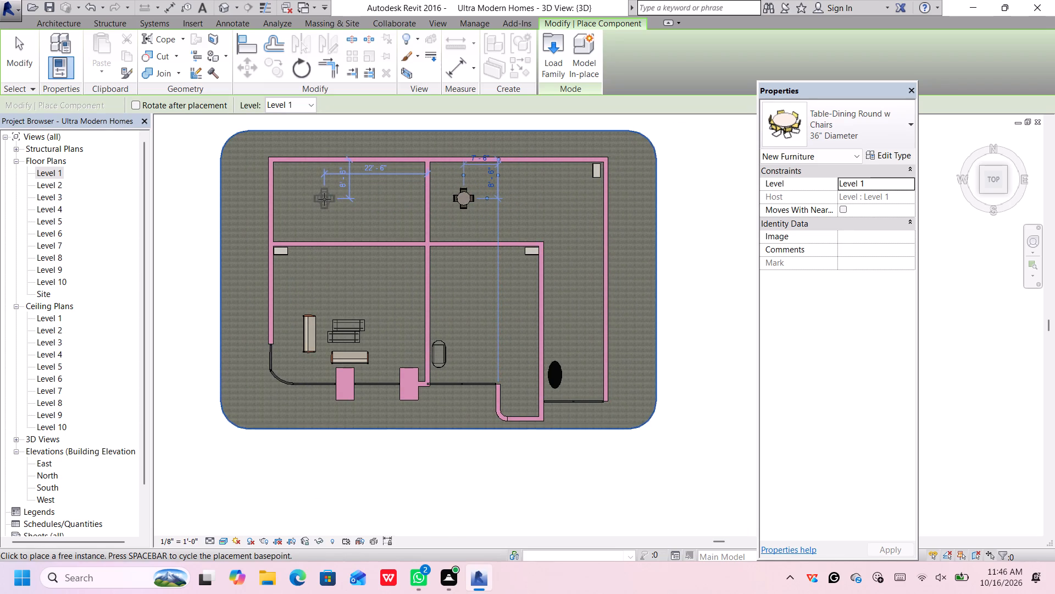
middle_drag(325, 199, 408, 211)
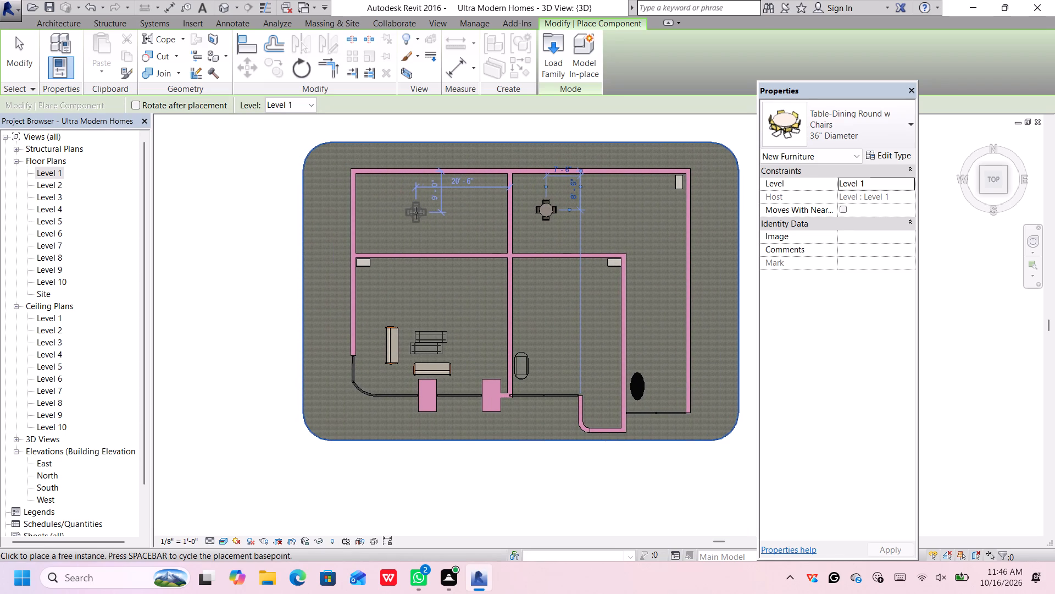
key(Escape)
key(Escape)
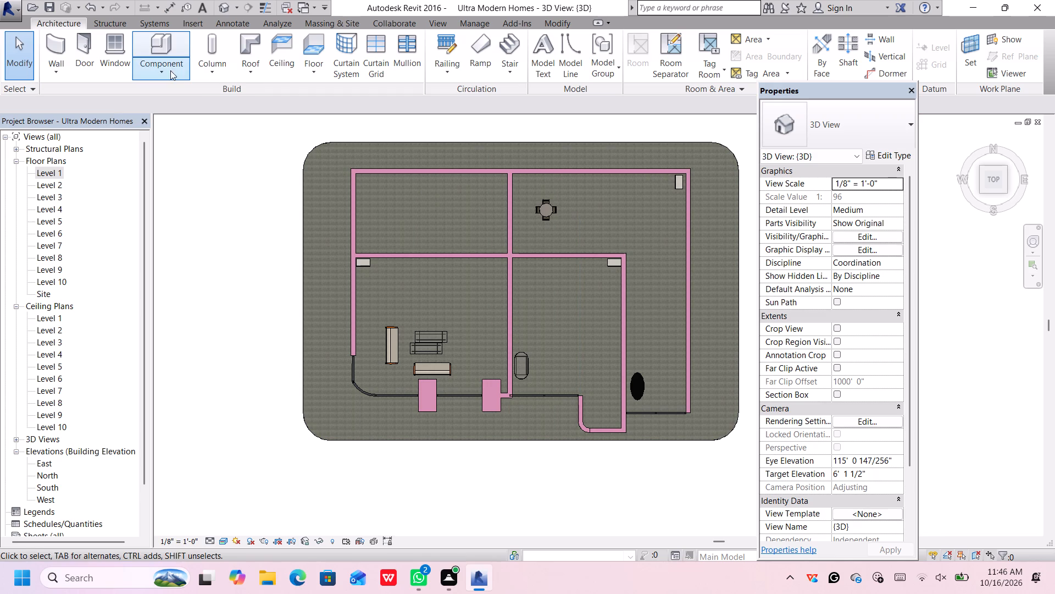
Load the Bed-Box family from the US Imperial Furniture Beds folder for component placement, comparing the bed previews.
click(174, 49)
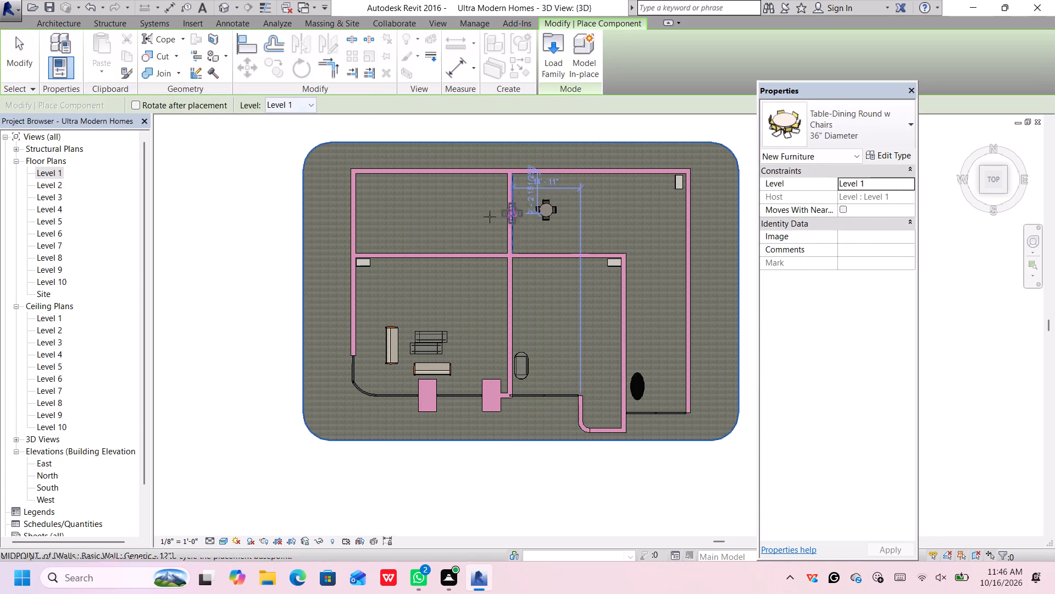
click(556, 45)
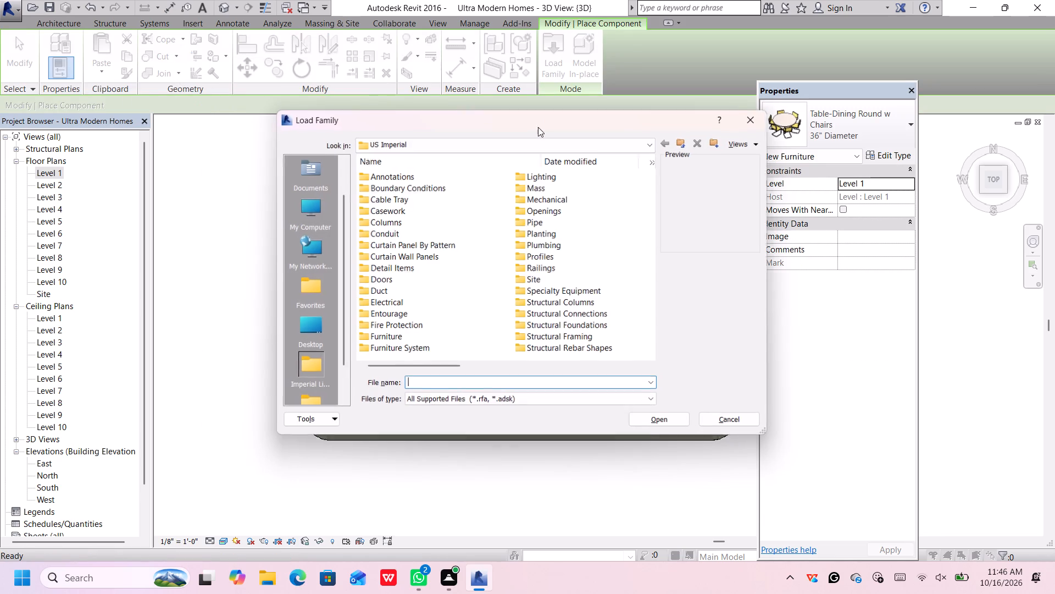
click(425, 337)
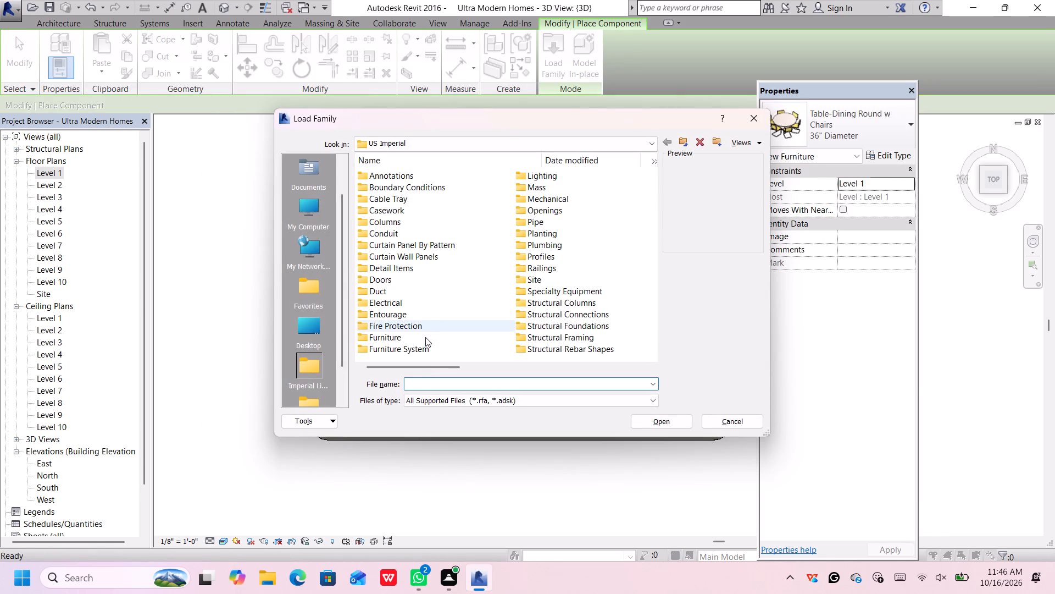
double_click(424, 338)
double_click(447, 179)
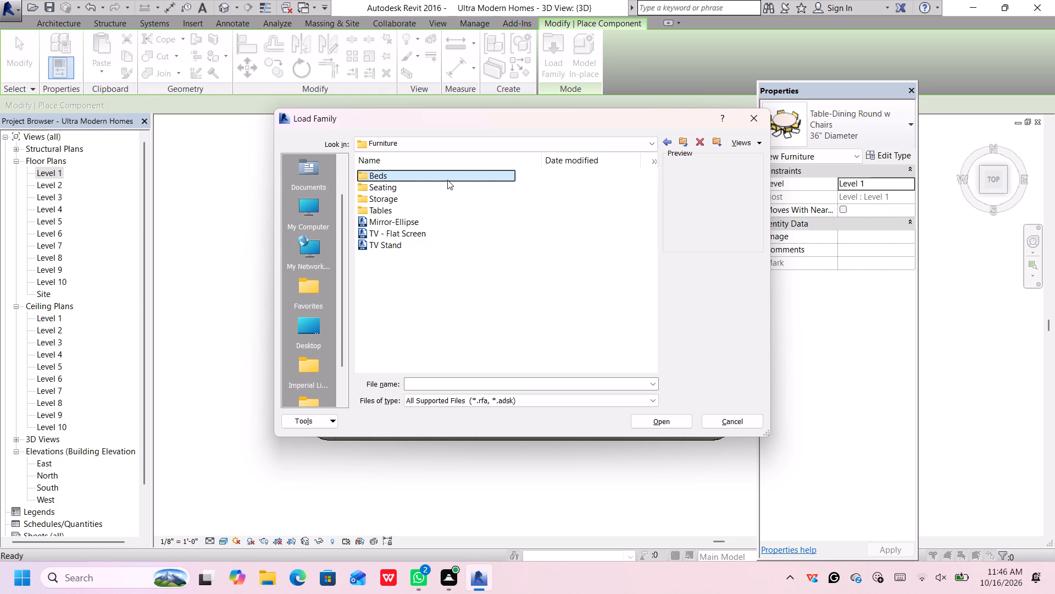
click(442, 177)
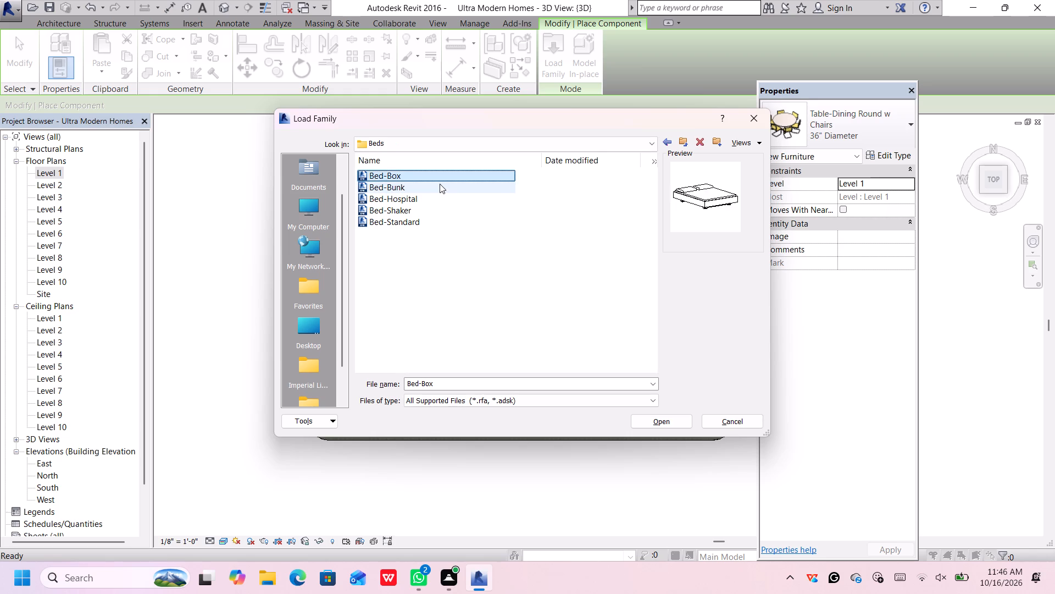
click(440, 184)
click(440, 194)
click(440, 204)
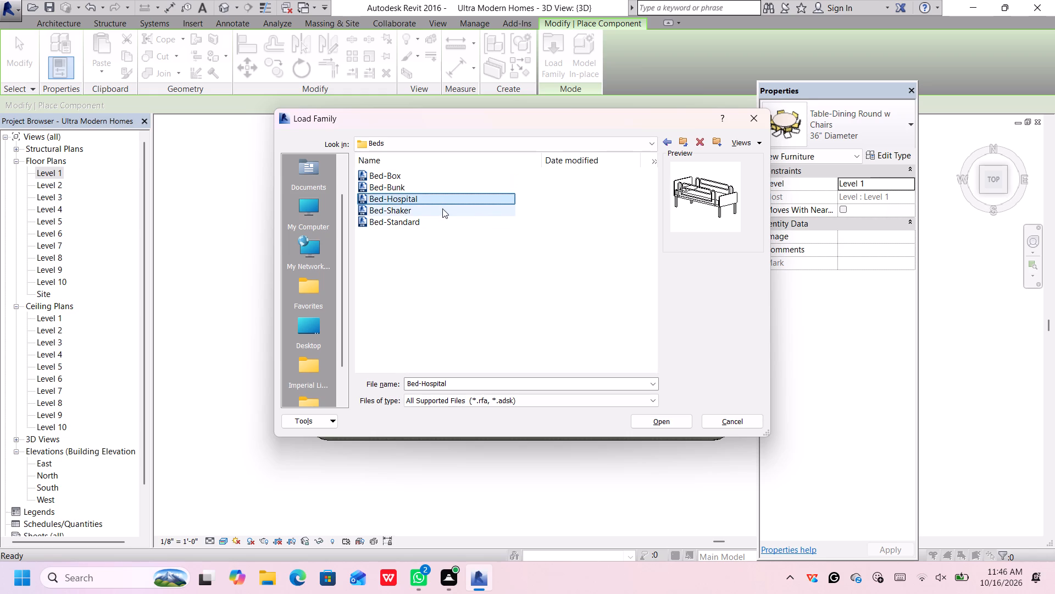
click(442, 208)
click(443, 216)
click(441, 219)
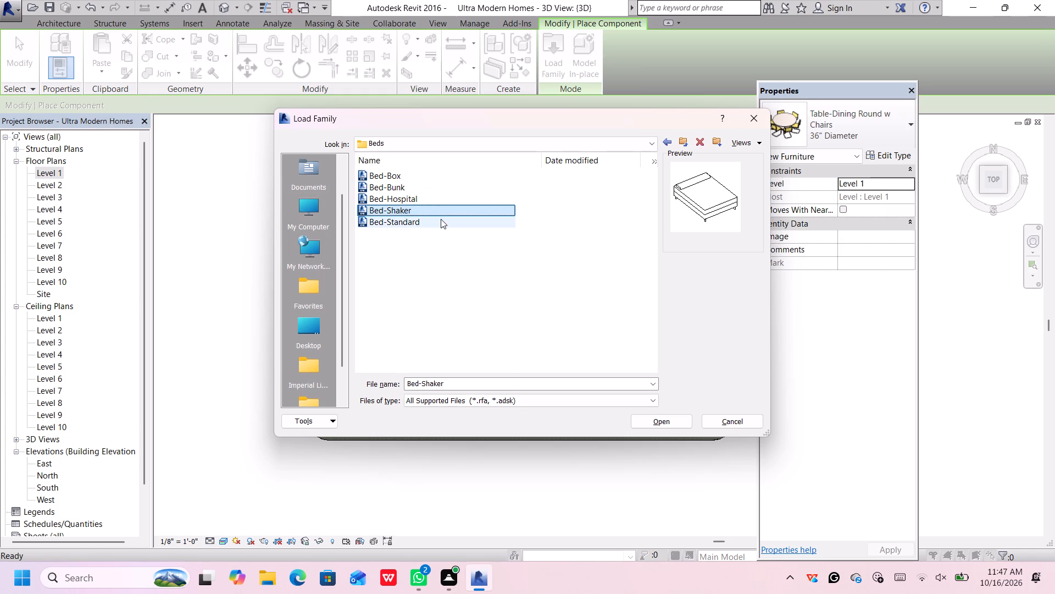
click(448, 173)
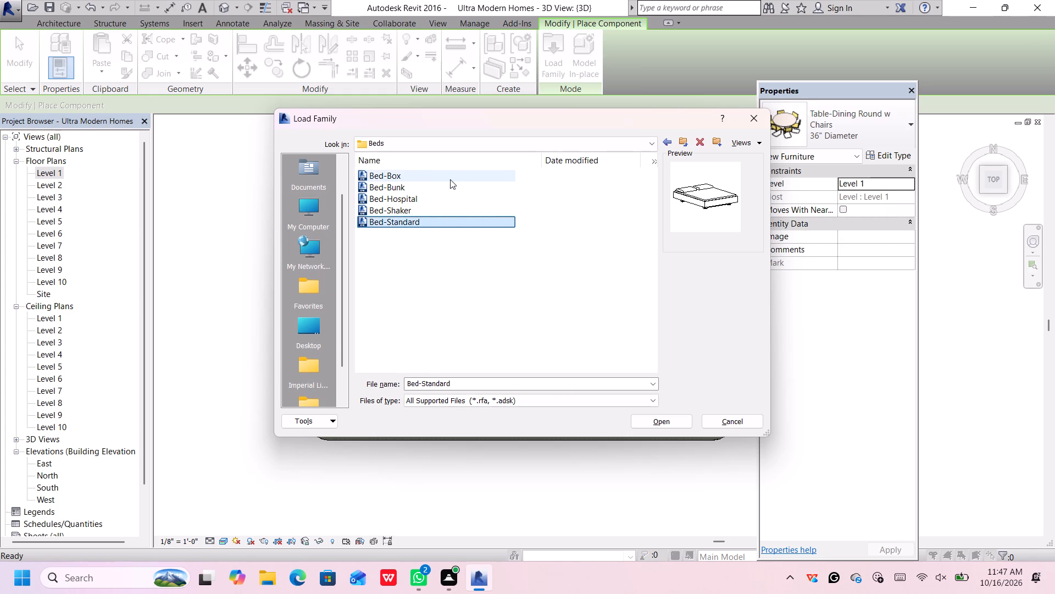
click(452, 175)
click(452, 175)
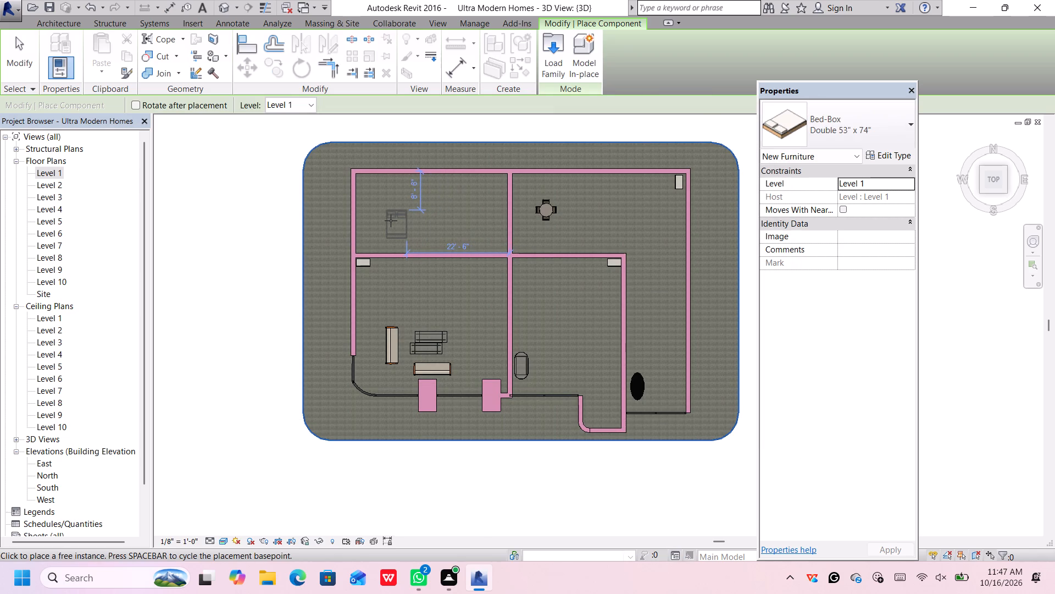
Place a Double 53" x 74" box bed in the northwest room's northwest corner, rotated with its head toward the west wall.
key(space)
scroll(374, 214, up, 3)
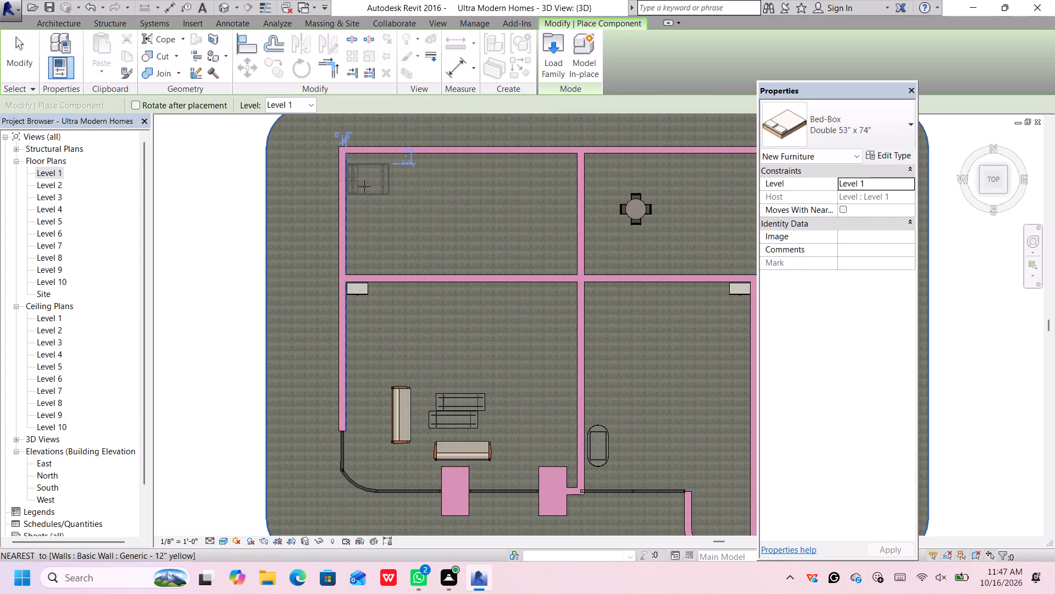
click(370, 186)
scroll(372, 193, down, 6)
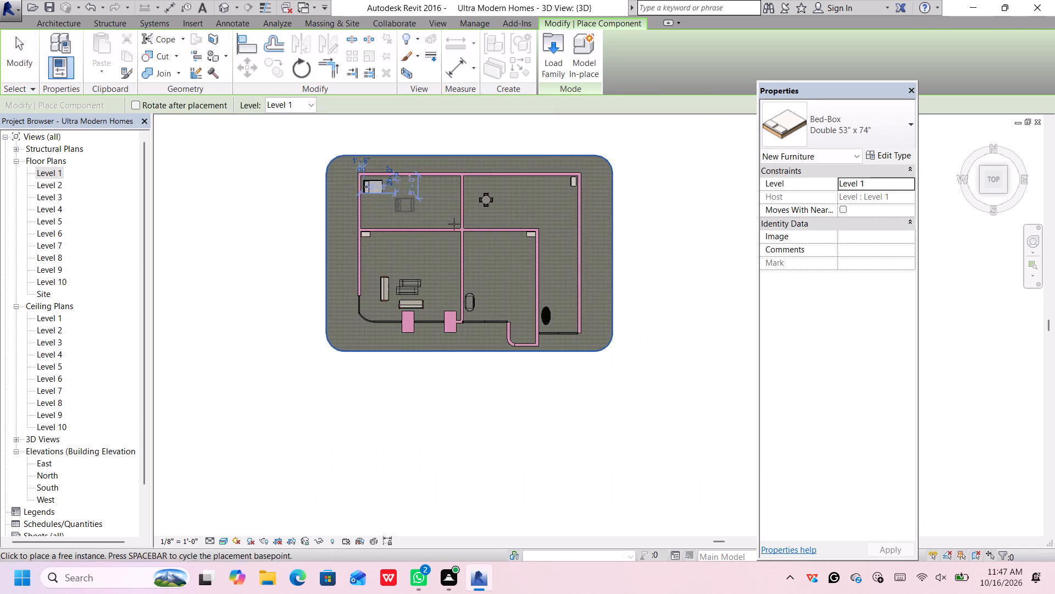
Place a Double 53" x 74" box bed in the dining room with its head against the east wall, about 12' 6" north of the glazed south wall.
scroll(464, 237, up, 1)
middle_drag(502, 258, 473, 240)
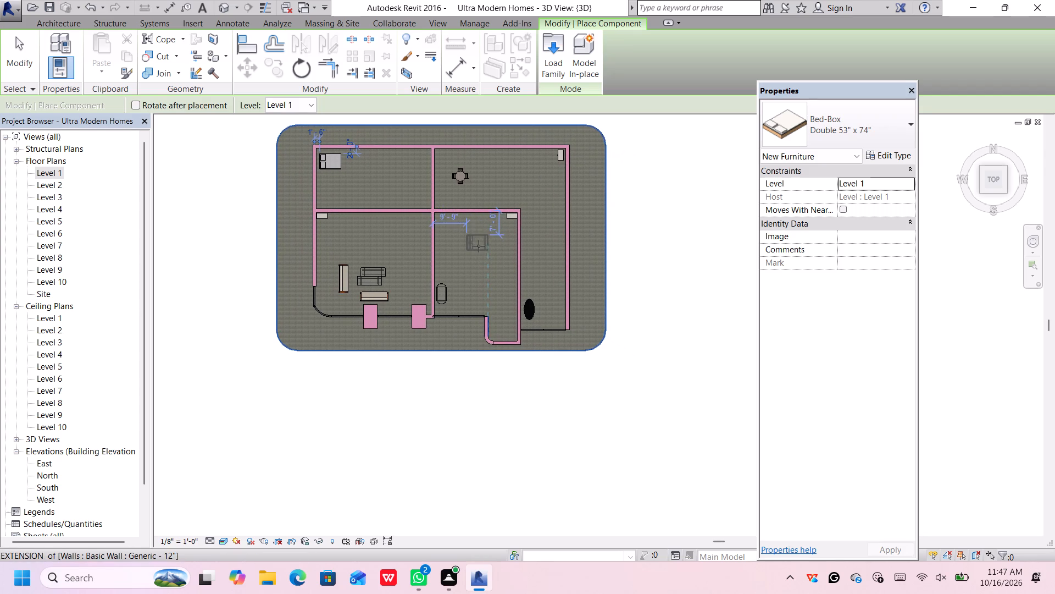
key(space)
key(space)
scroll(501, 275, up, 1)
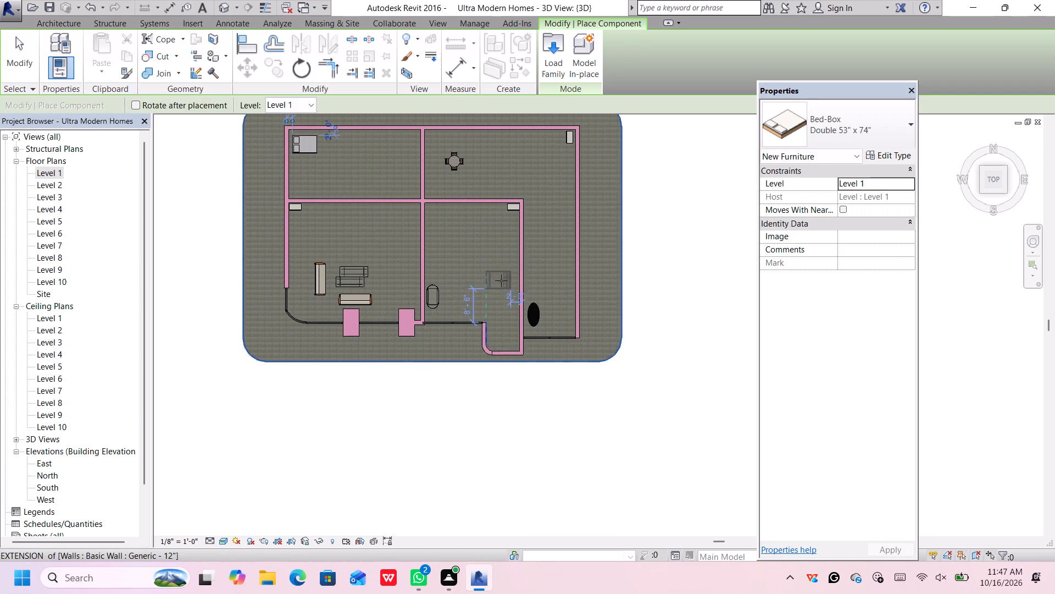
scroll(501, 280, up, 1)
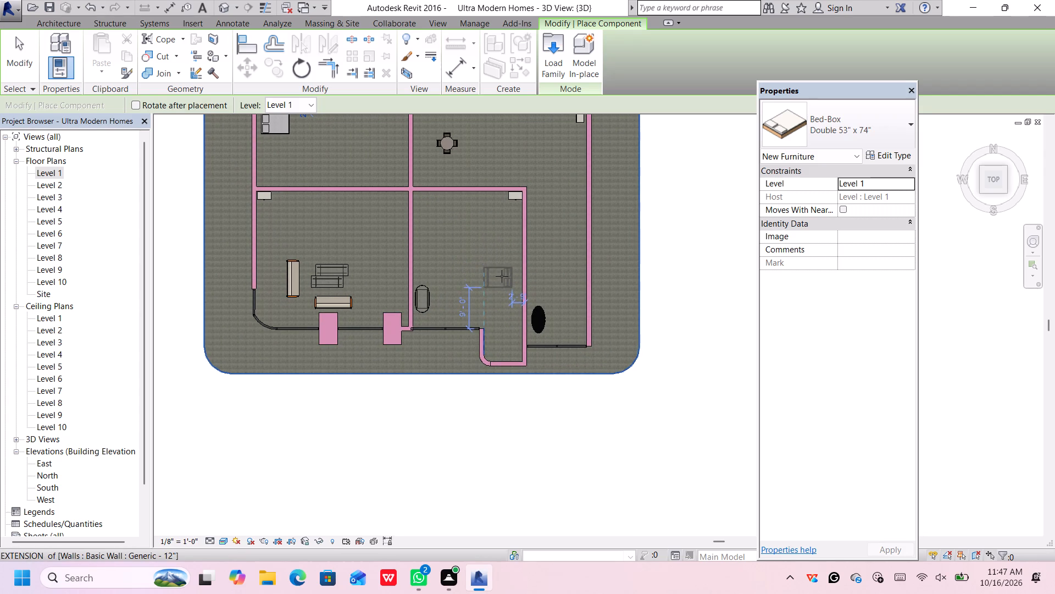
scroll(509, 255, up, 6)
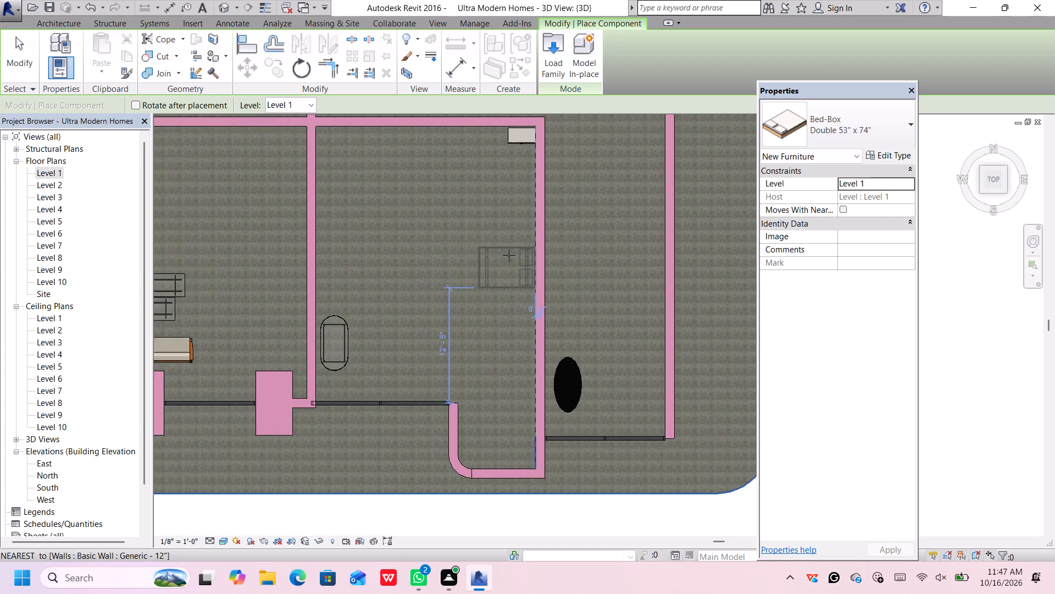
click(508, 255)
scroll(508, 255, down, 7)
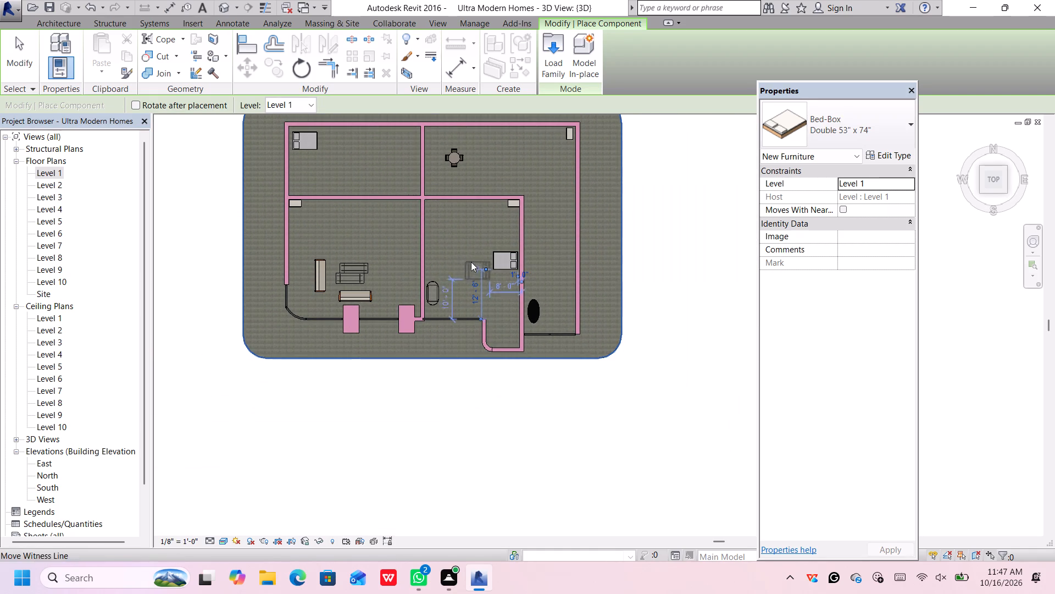
middle_drag(457, 223, 460, 239)
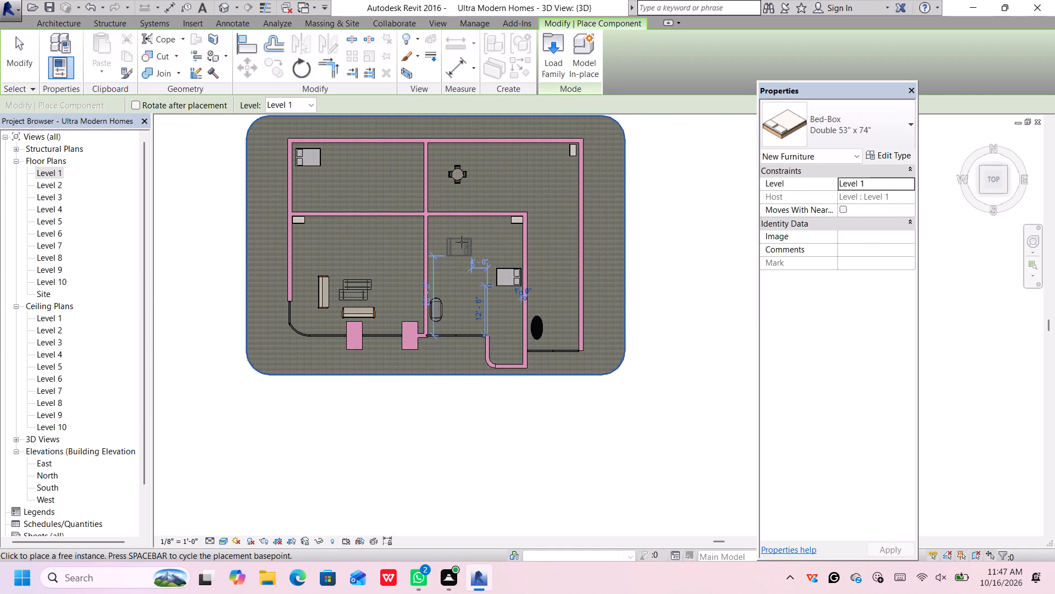
scroll(462, 242, down, 1)
scroll(500, 191, up, 1)
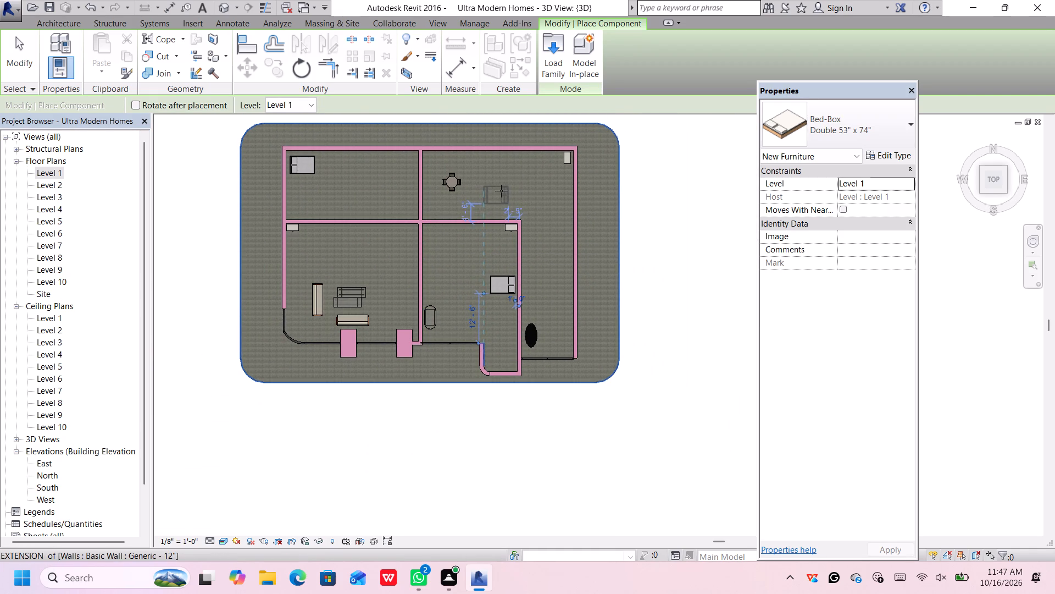
key(space)
key(Escape)
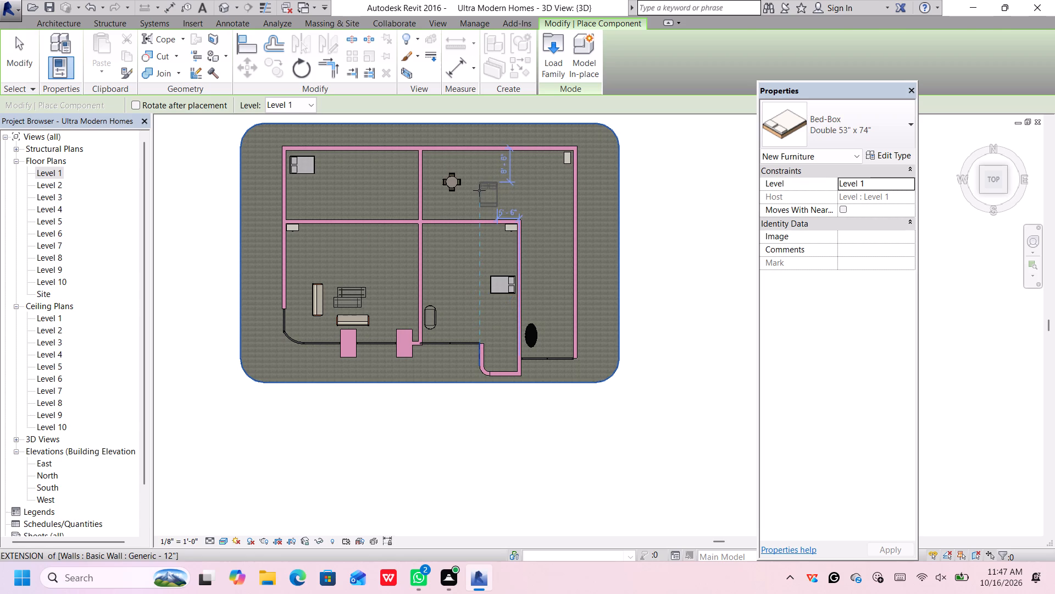
key(Escape)
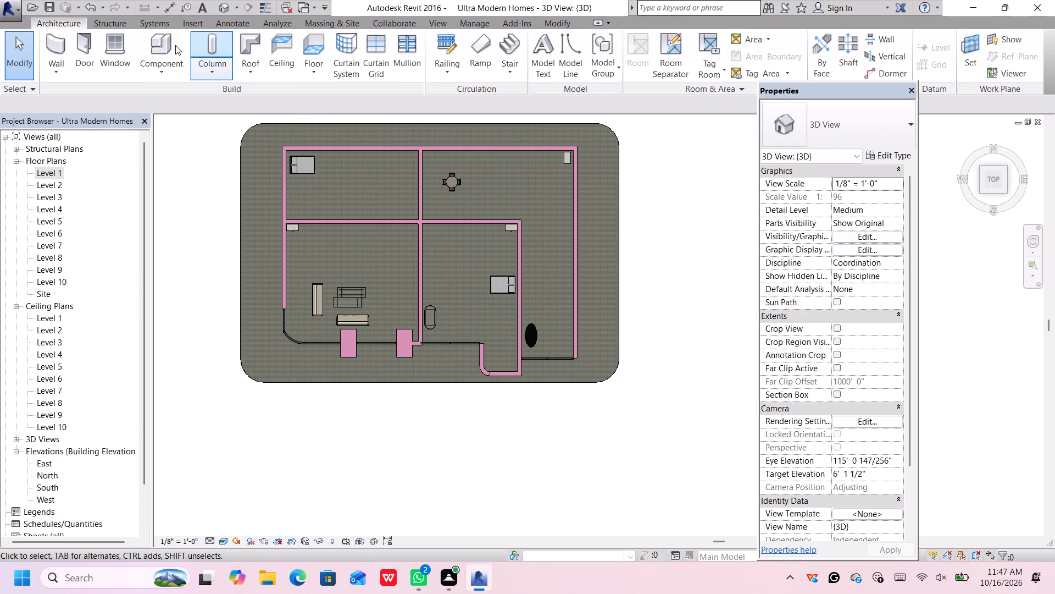
Load the Mirror-Ellipse family from the US Imperial Furniture folder for component placement.
click(175, 43)
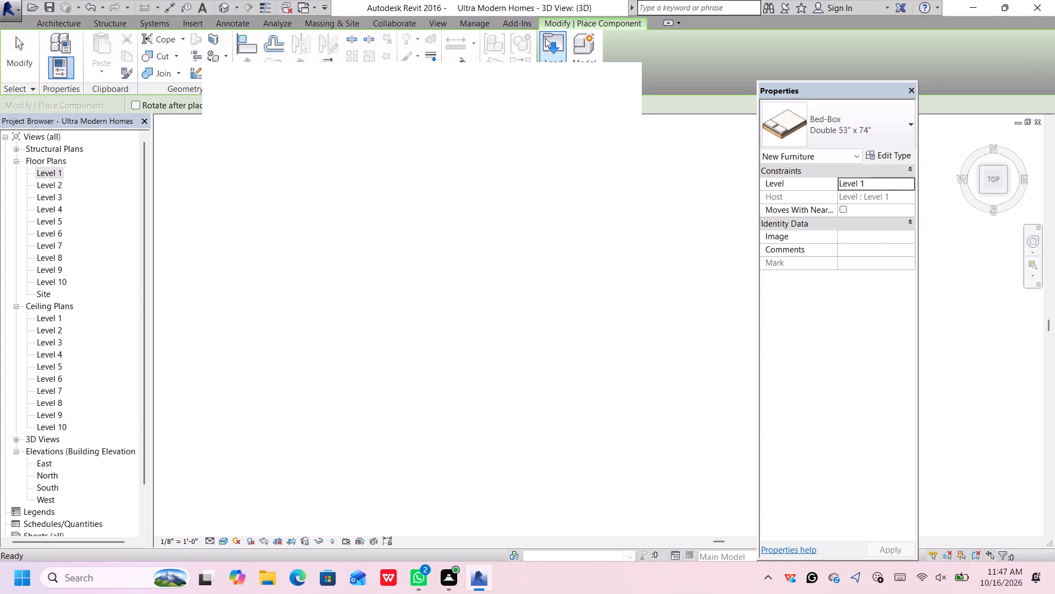
click(545, 39)
click(620, 80)
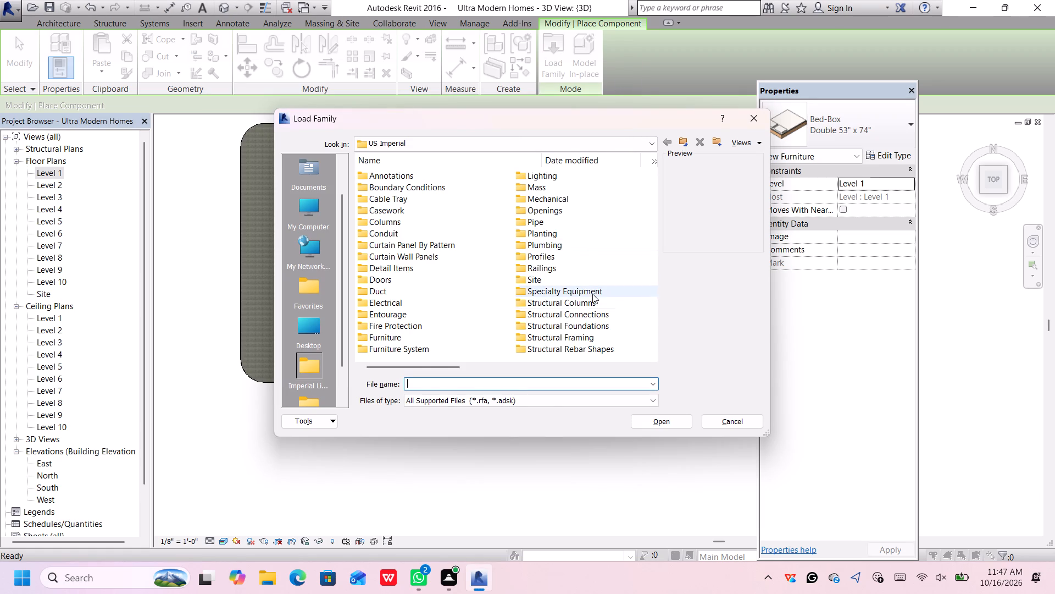
click(426, 338)
double_click(426, 338)
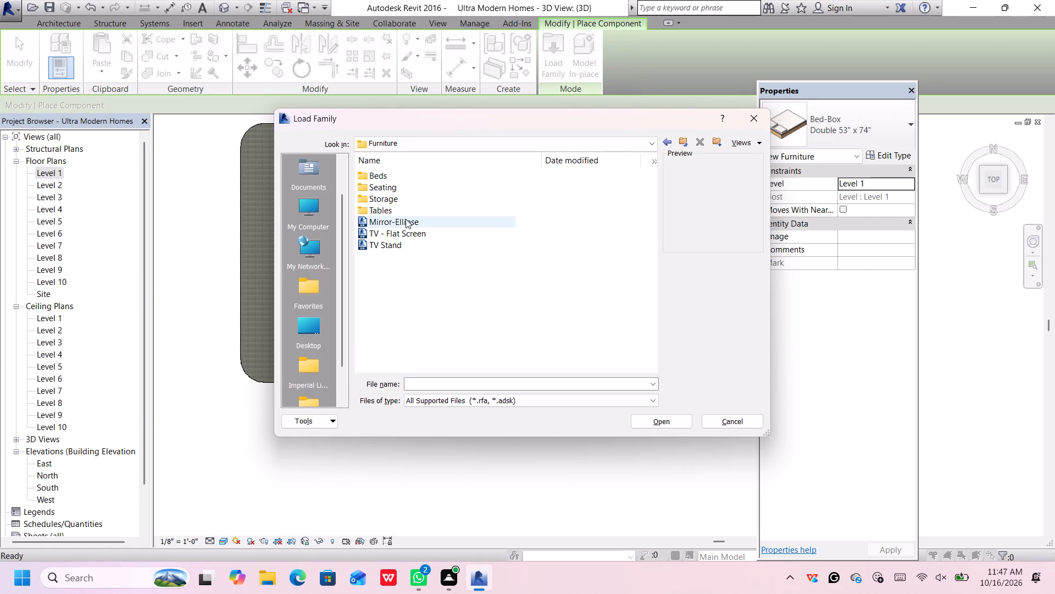
click(404, 221)
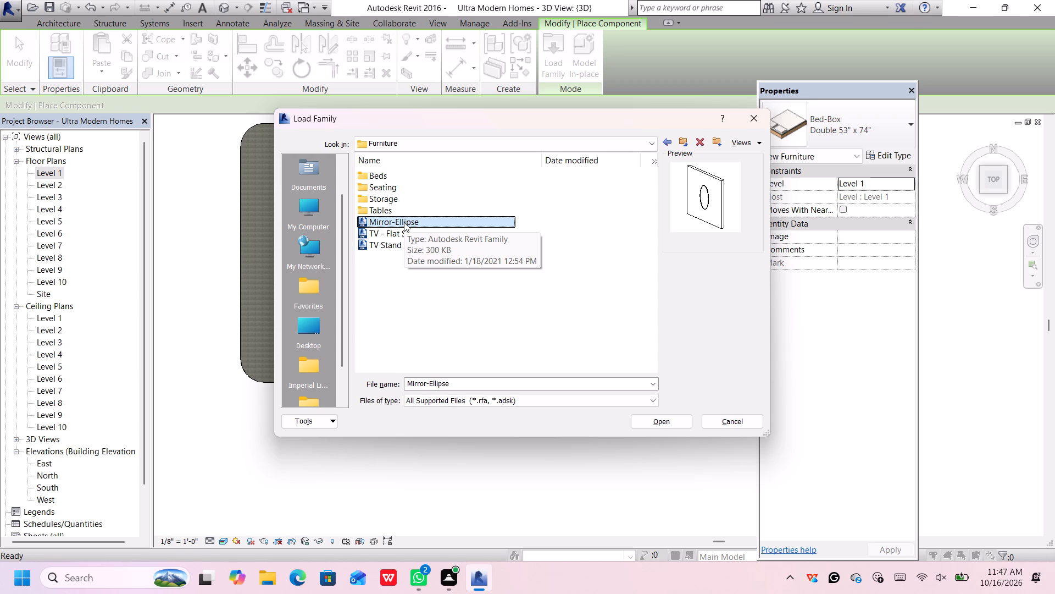
double_click(404, 222)
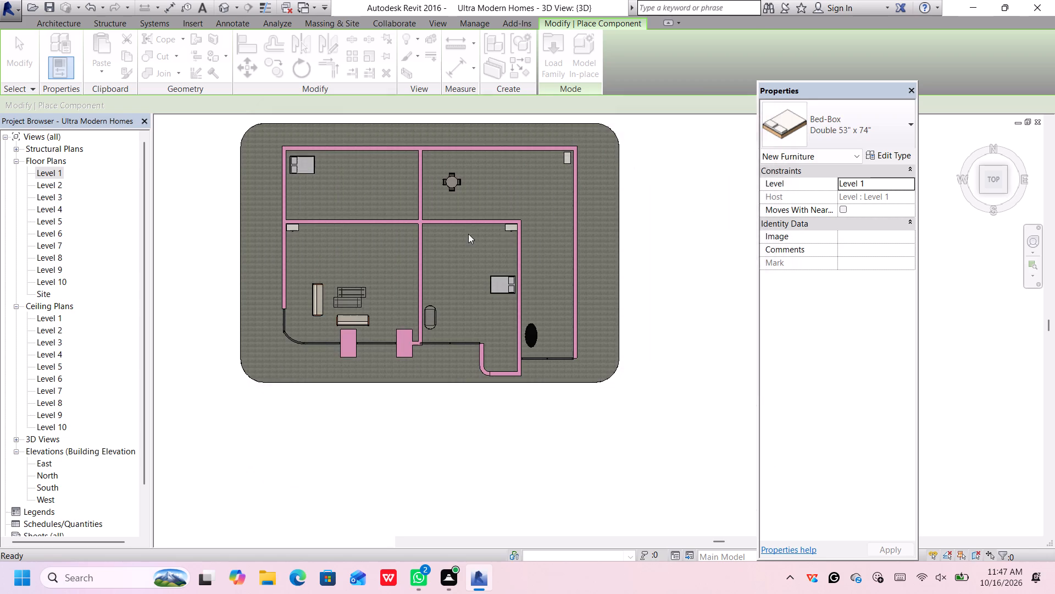
Place a 24" x 48" elliptical mirror on the inner face of the east exterior wall, about 9' 0" from the north wall.
scroll(563, 202, up, 1)
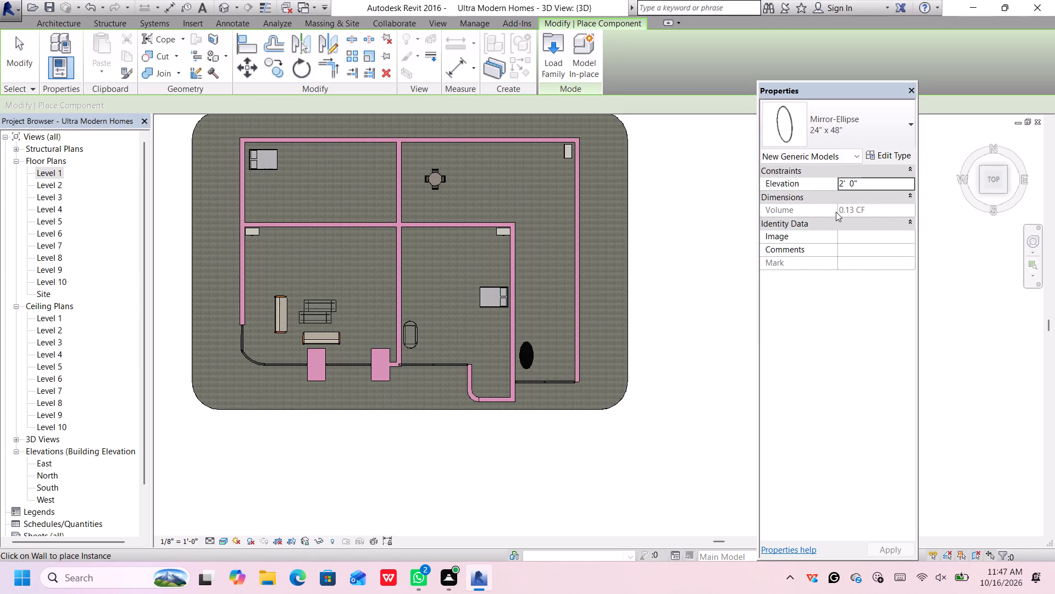
click(981, 194)
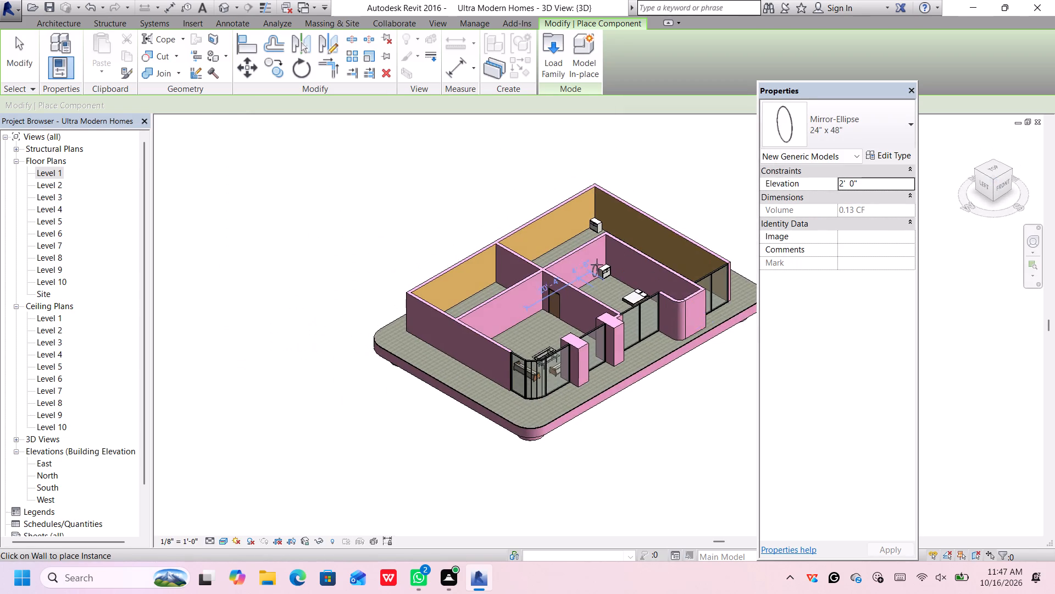
scroll(614, 233, up, 4)
middle_drag(625, 223, 551, 205)
middle_click(549, 205)
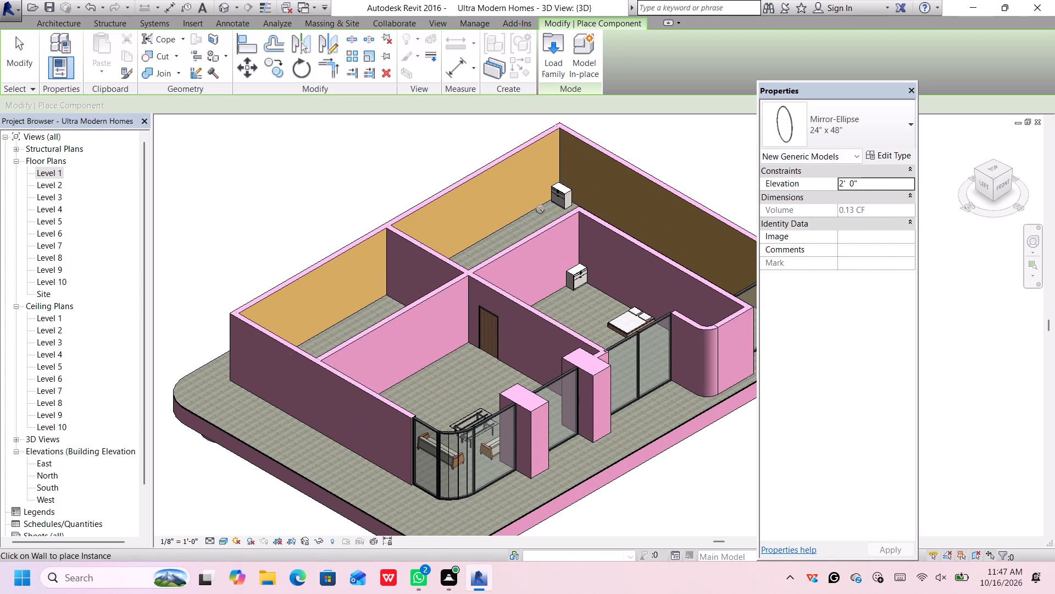
click(598, 184)
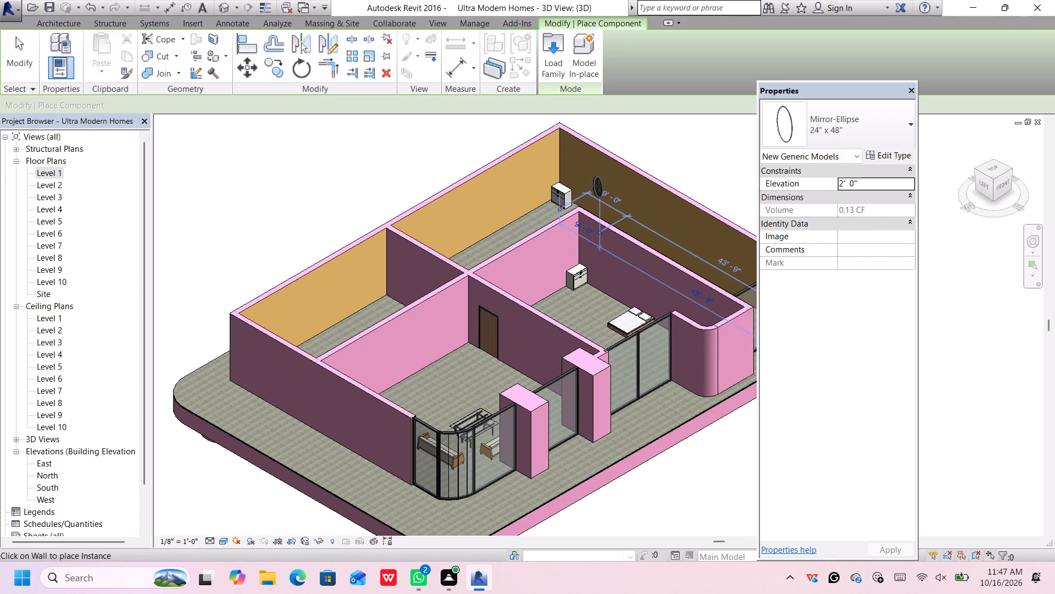
Place another 24" x 48" elliptical mirror on the dining room's north partition, facing the room, near the middle of the wall.
scroll(602, 213, down, 3)
middle_drag(612, 279, 527, 223)
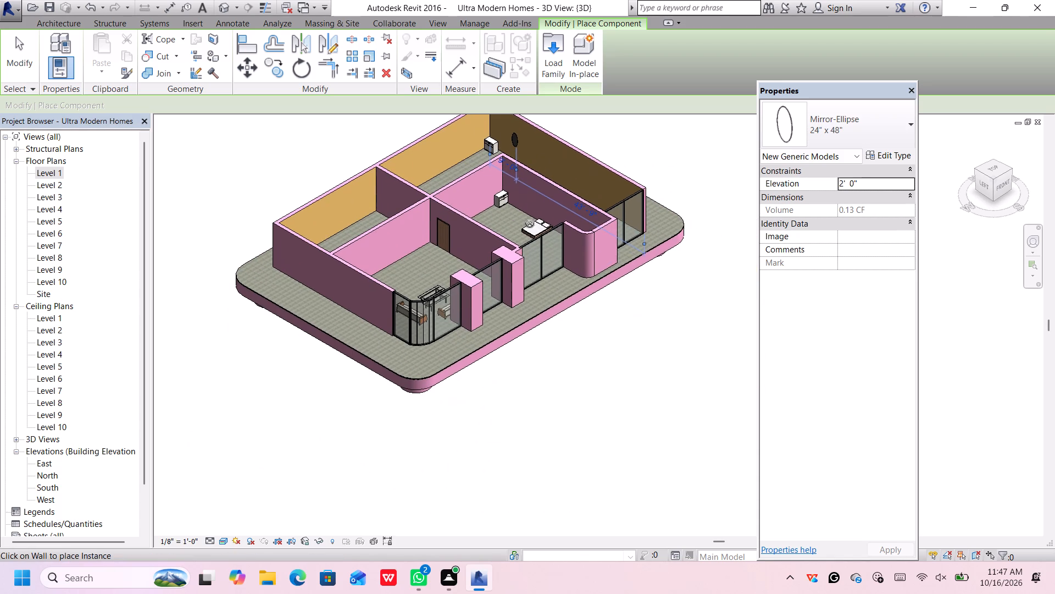
scroll(528, 224, up, 2)
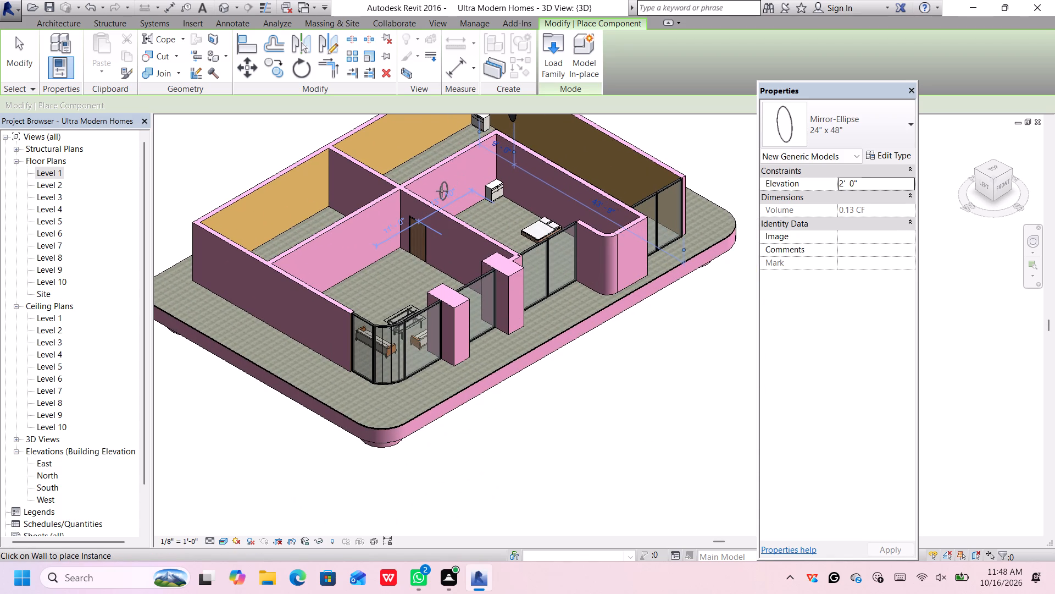
click(441, 191)
Place a third 24" x 48" elliptical mirror on the inner face of the living room's west wall, south of the storage pedestal.
scroll(395, 230, down, 3)
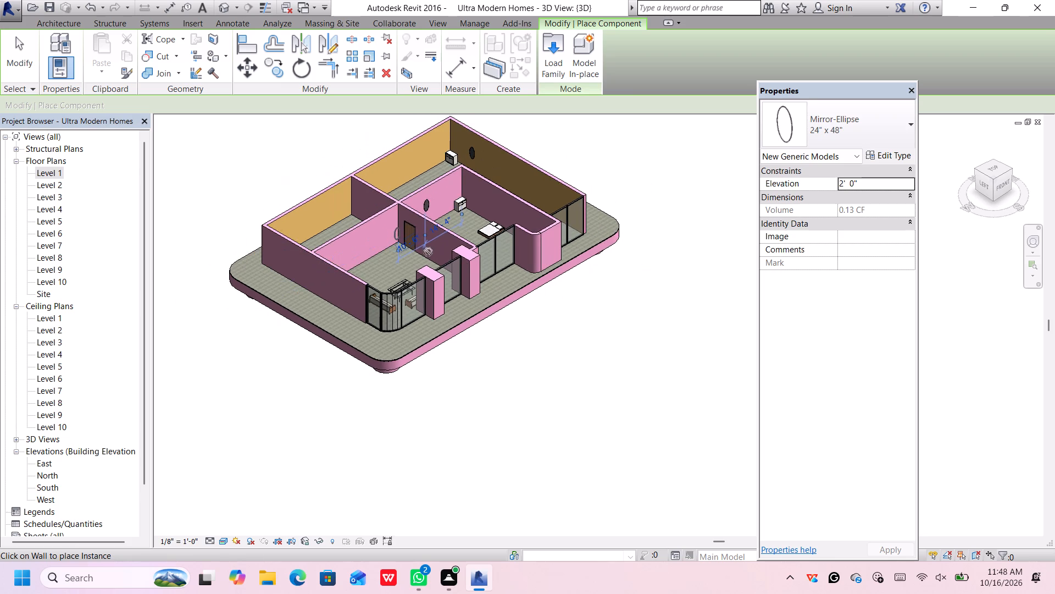
scroll(432, 255, up, 1)
scroll(429, 247, down, 1)
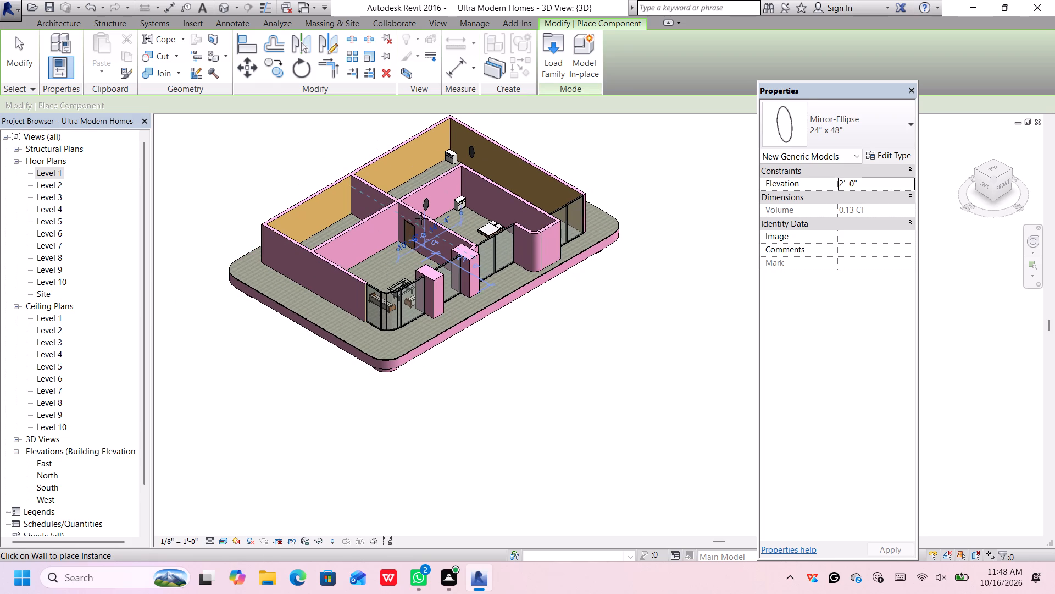
middle_drag(421, 219, 225, 148)
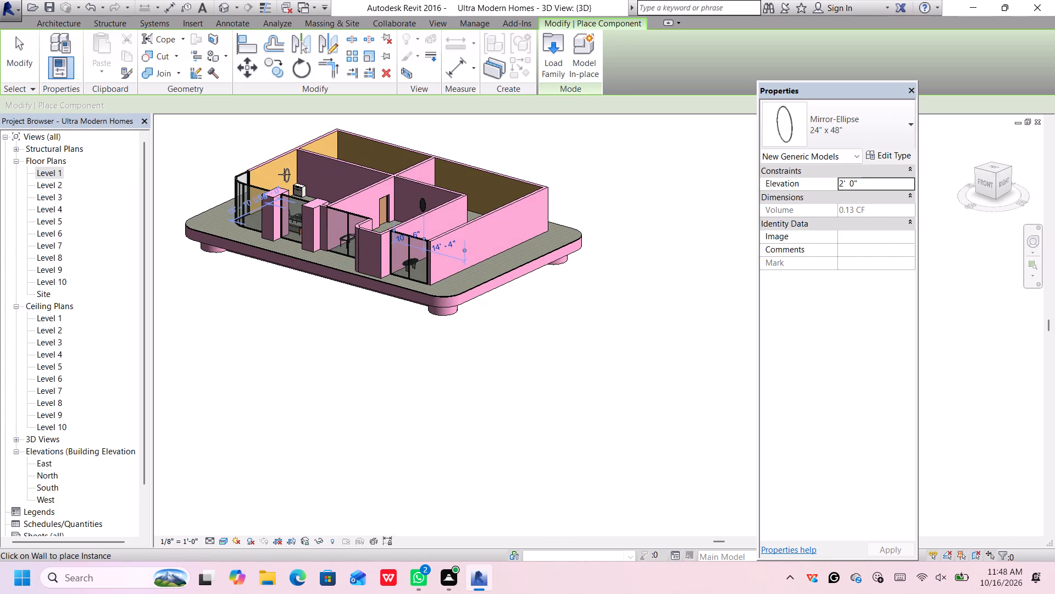
click(283, 173)
scroll(299, 178, down, 5)
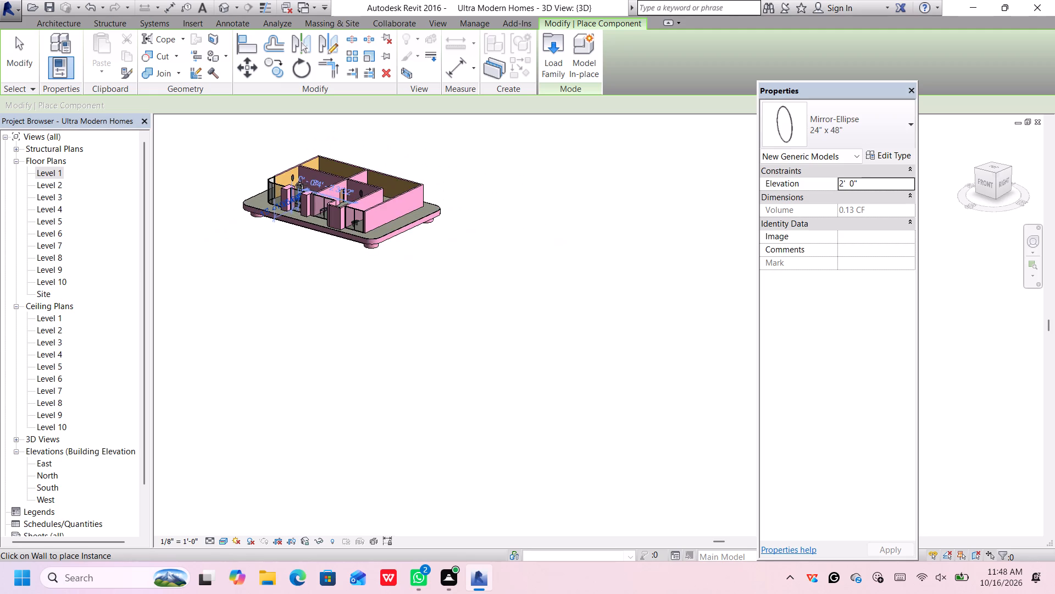
scroll(302, 185, up, 5)
Load the TV Stand family from the US Imperial Furniture folder, comparing it with TV - Flat Screen.
click(559, 51)
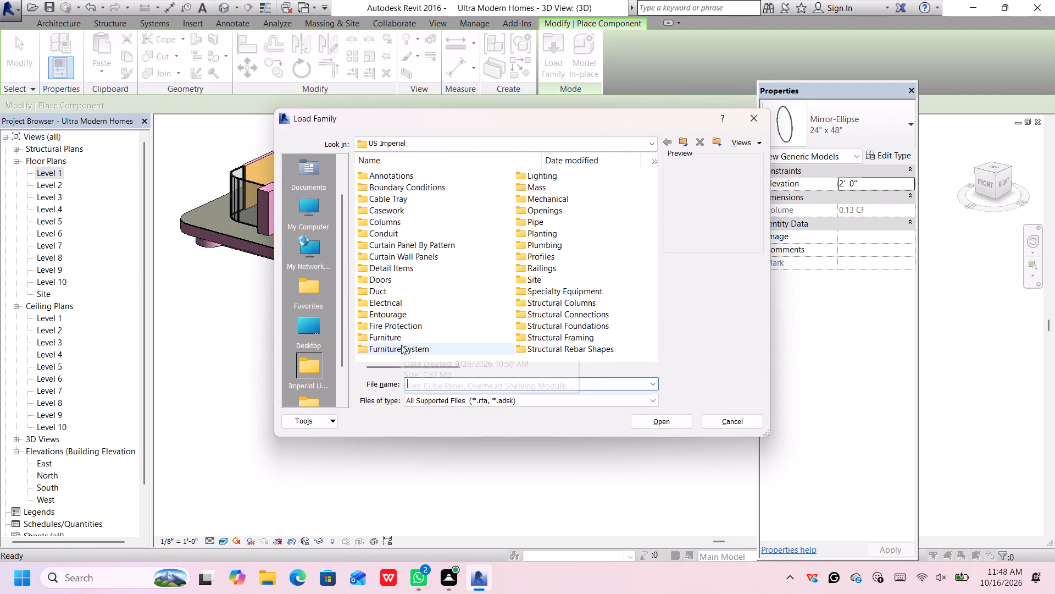
double_click(406, 337)
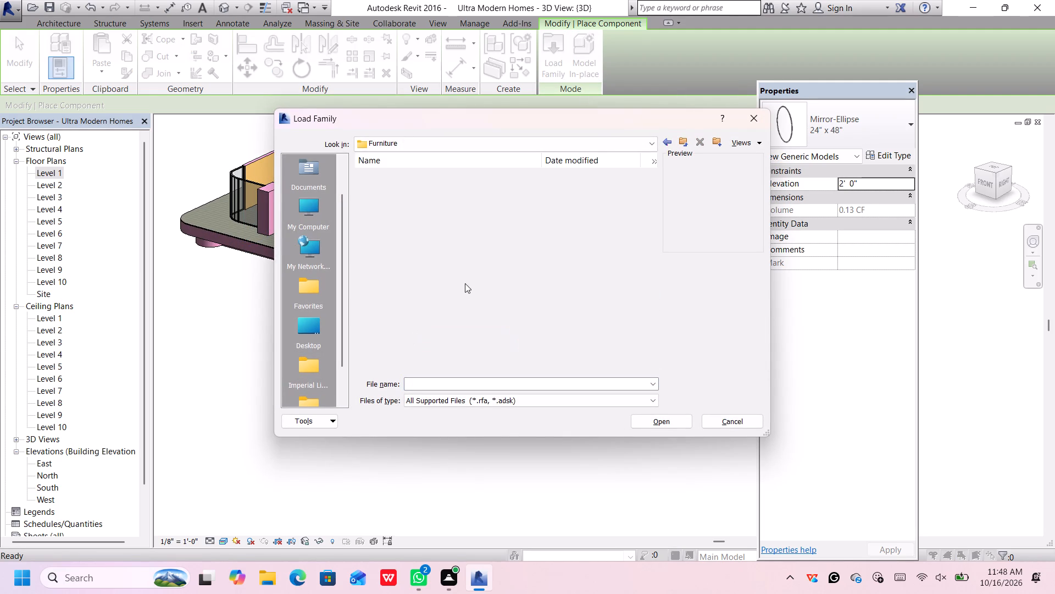
click(435, 229)
click(436, 245)
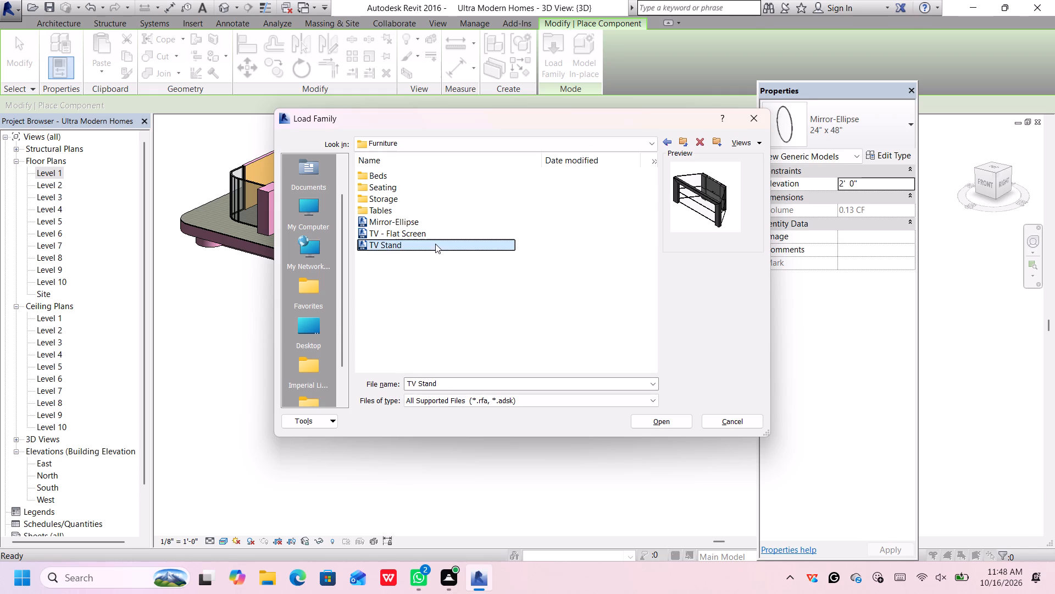
scroll(687, 210, up, 1)
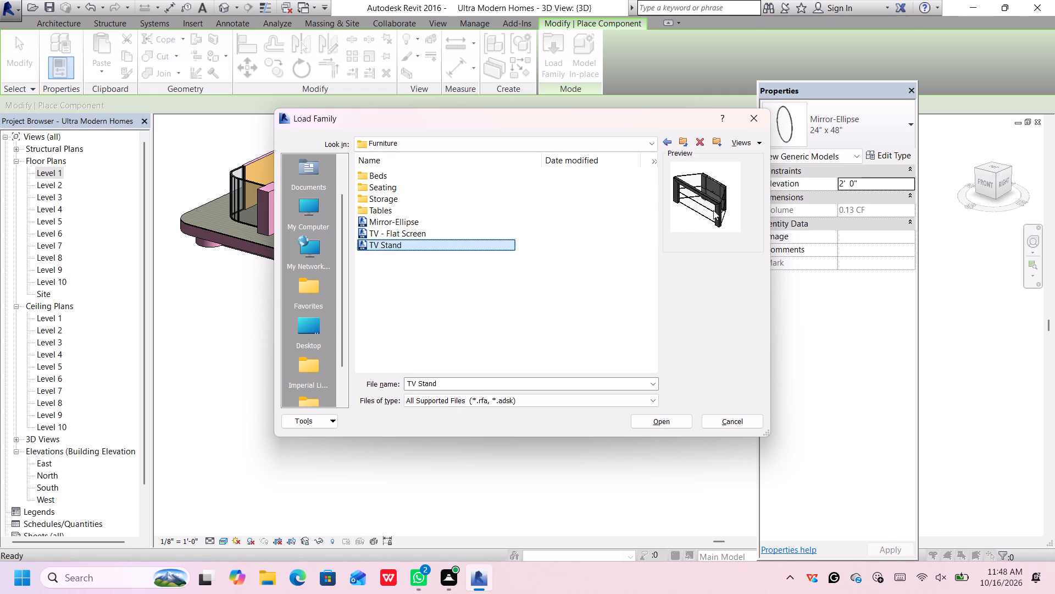
click(448, 236)
click(446, 246)
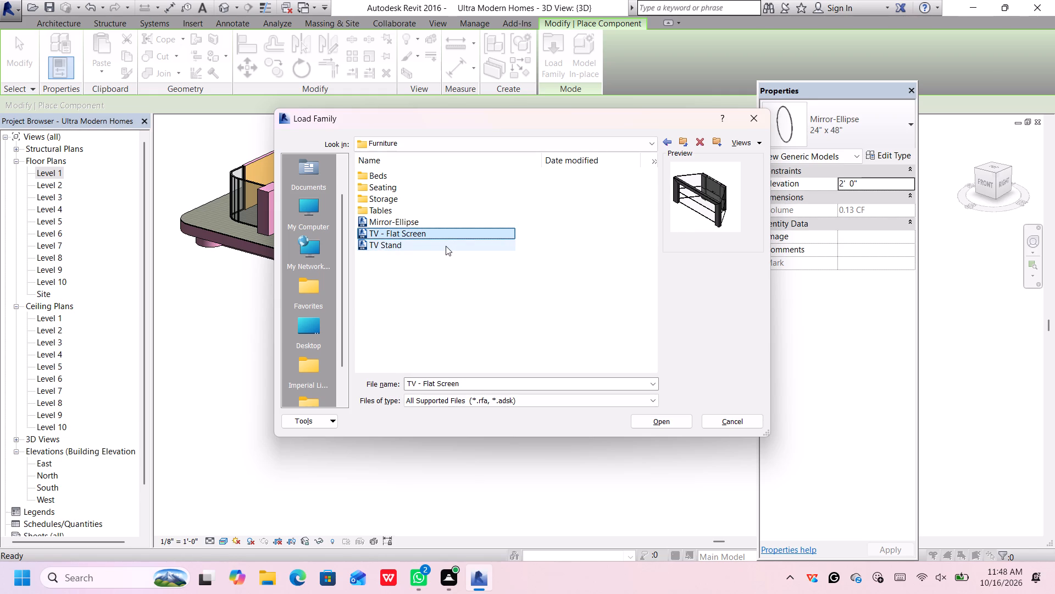
double_click(450, 248)
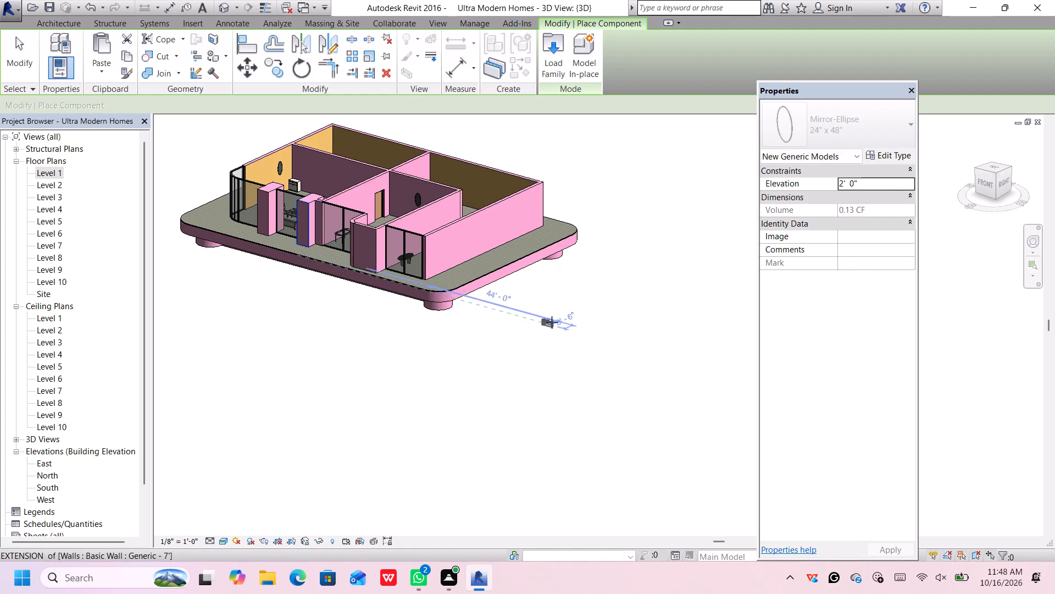
Place a TV stand against the living room's east partition, rotated to face west, about 16' 6" south of the north partition.
middle_drag(407, 326, 430, 362)
shift+scroll(409, 328, down, 1)
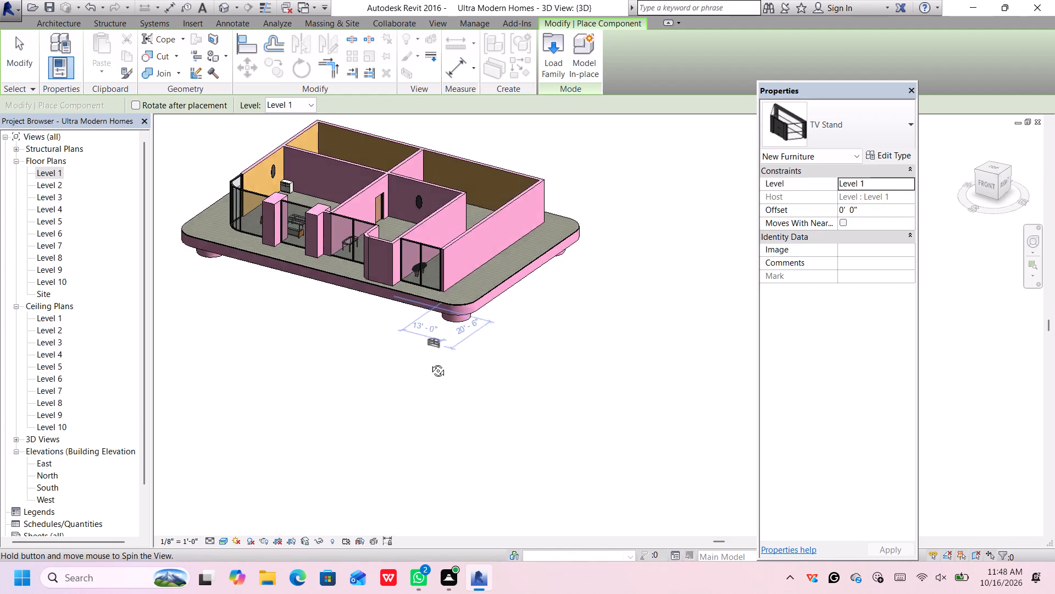
middle_drag(430, 362, 524, 516)
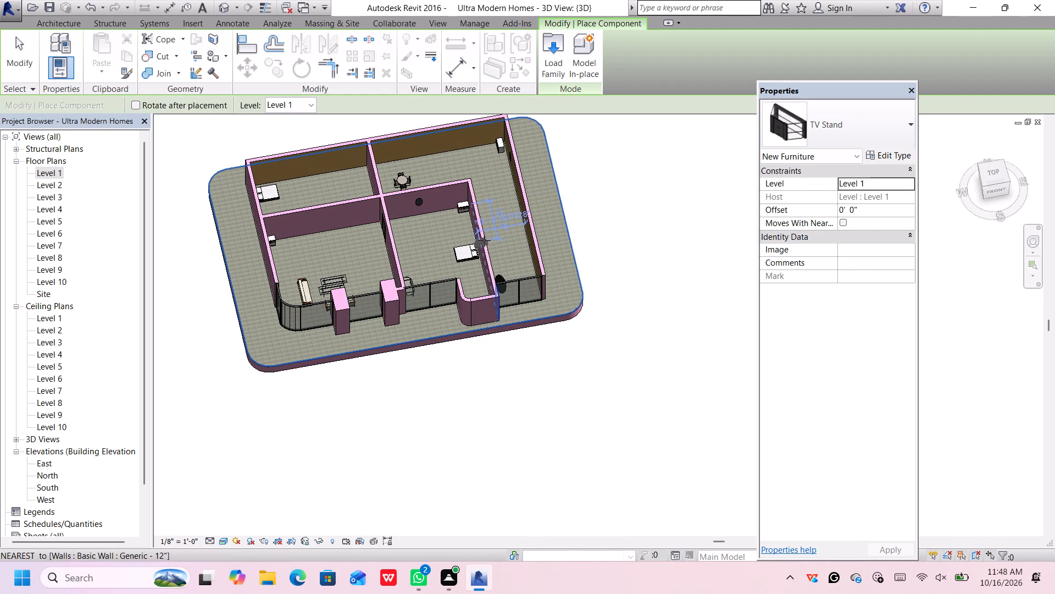
click(993, 171)
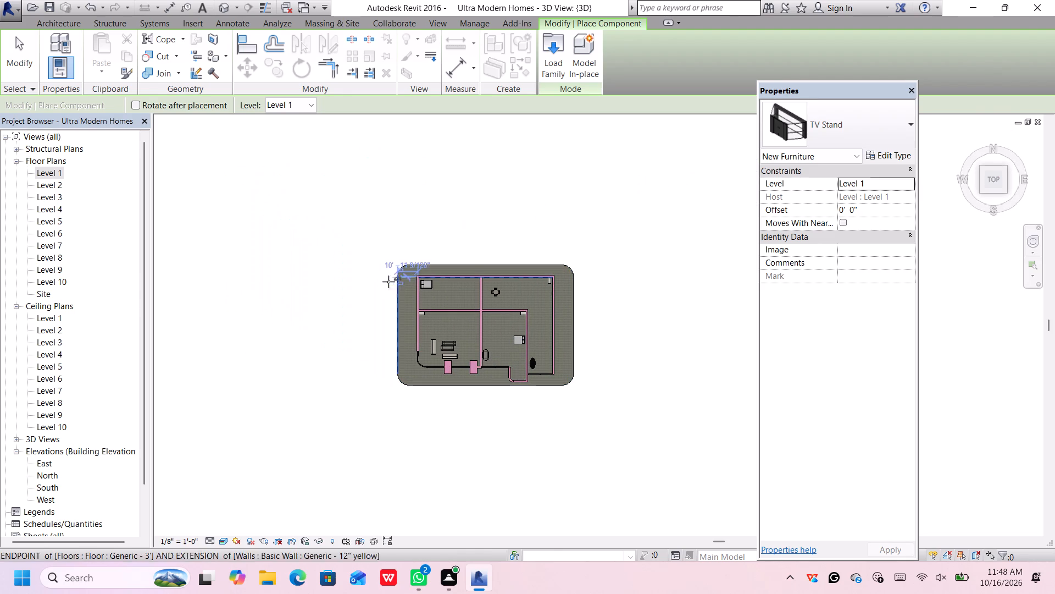
scroll(377, 286, up, 5)
scroll(499, 345, up, 4)
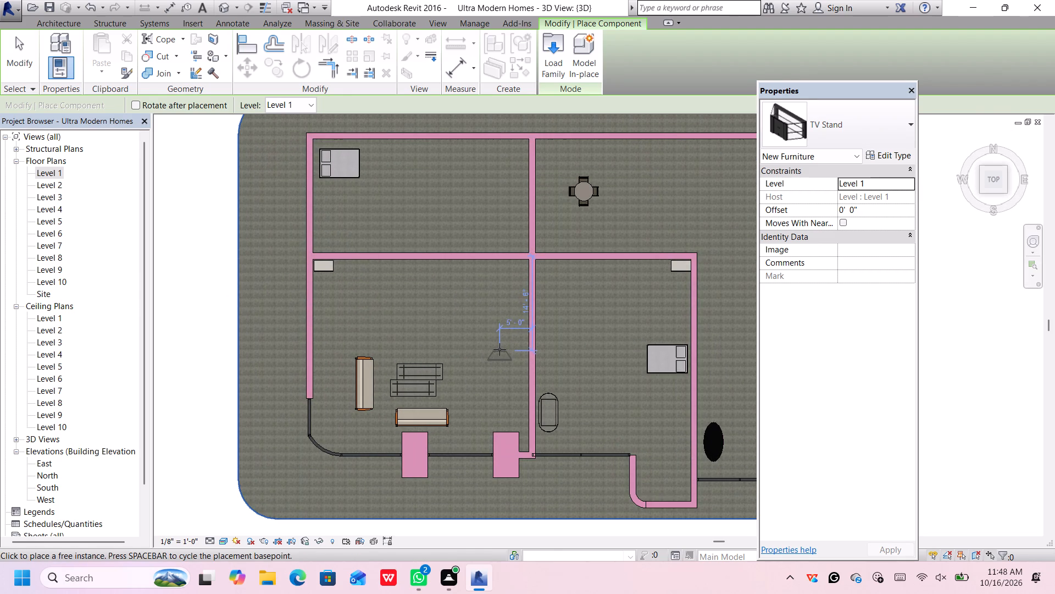
key(space)
scroll(509, 360, up, 2)
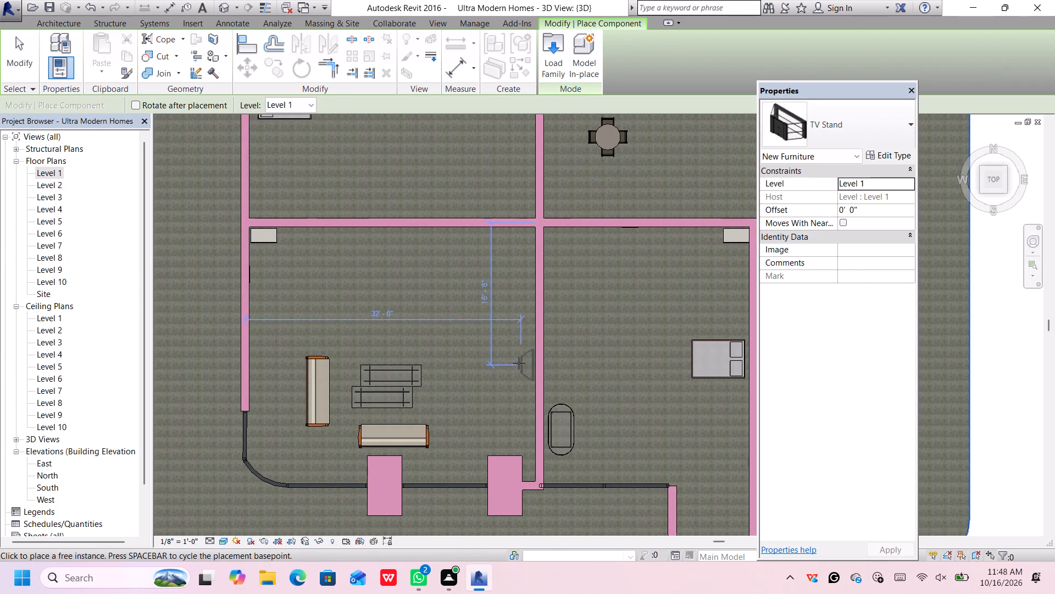
click(520, 366)
Place a second west-facing TV stand against the east exterior wall, about 18' 6" south of the dining room's north partition, and end placement.
scroll(519, 364, down, 7)
scroll(619, 372, up, 1)
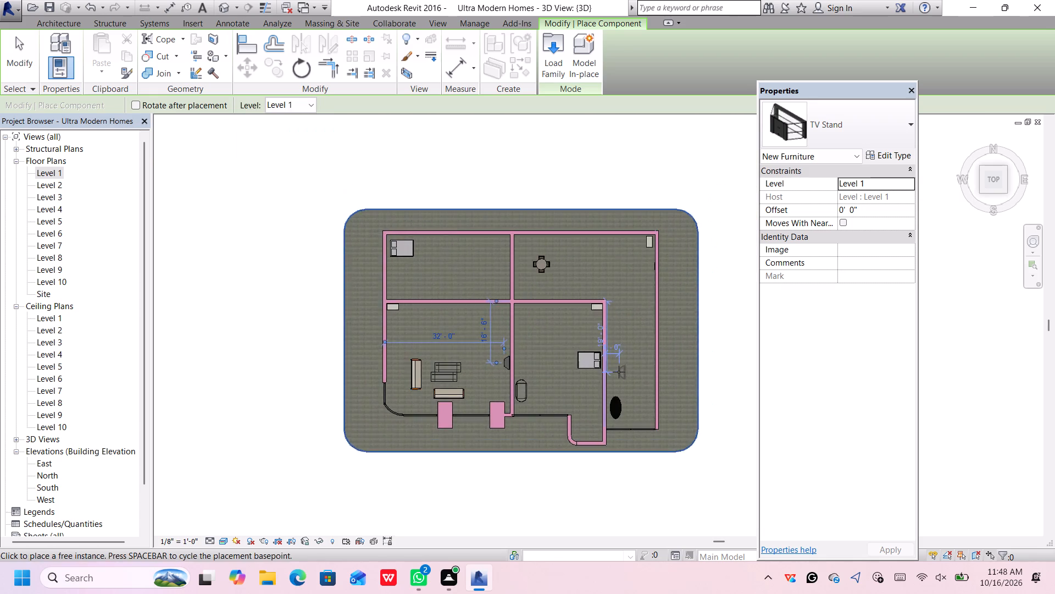
scroll(619, 372, up, 3)
middle_drag(614, 371, 564, 356)
middle_drag(562, 355, 554, 350)
scroll(588, 356, up, 3)
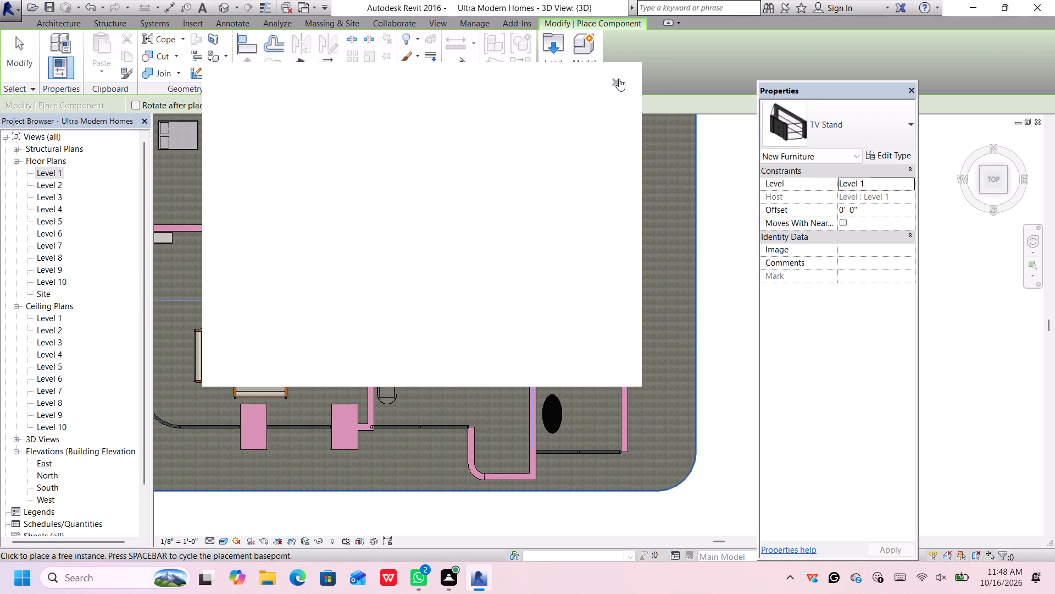
click(619, 77)
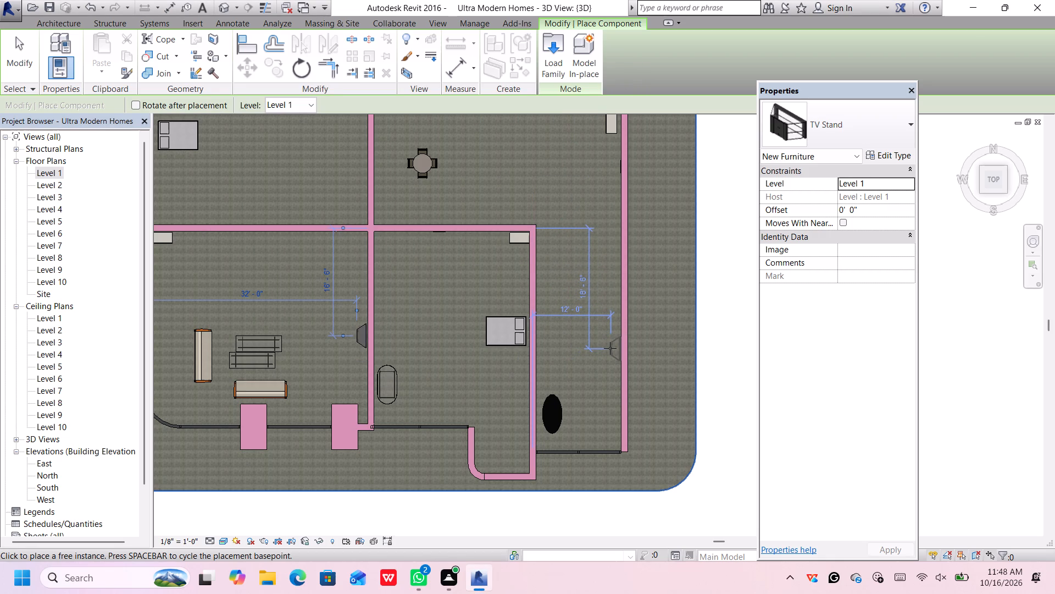
click(610, 348)
scroll(580, 348, down, 3)
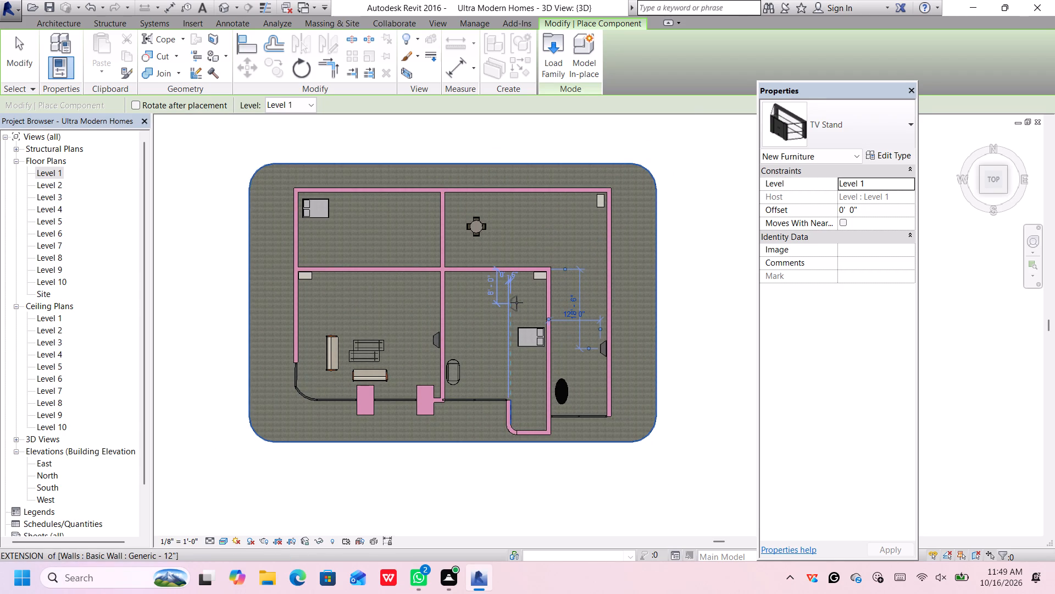
scroll(517, 302, down, 1)
scroll(415, 235, up, 4)
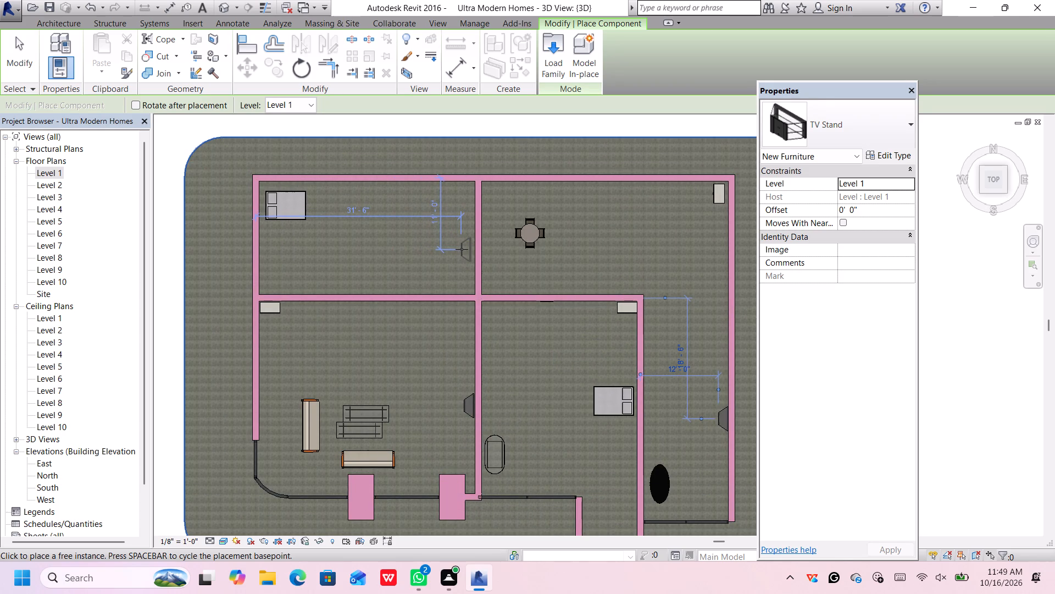
key(Escape)
key(Escape)
scroll(465, 272, down, 2)
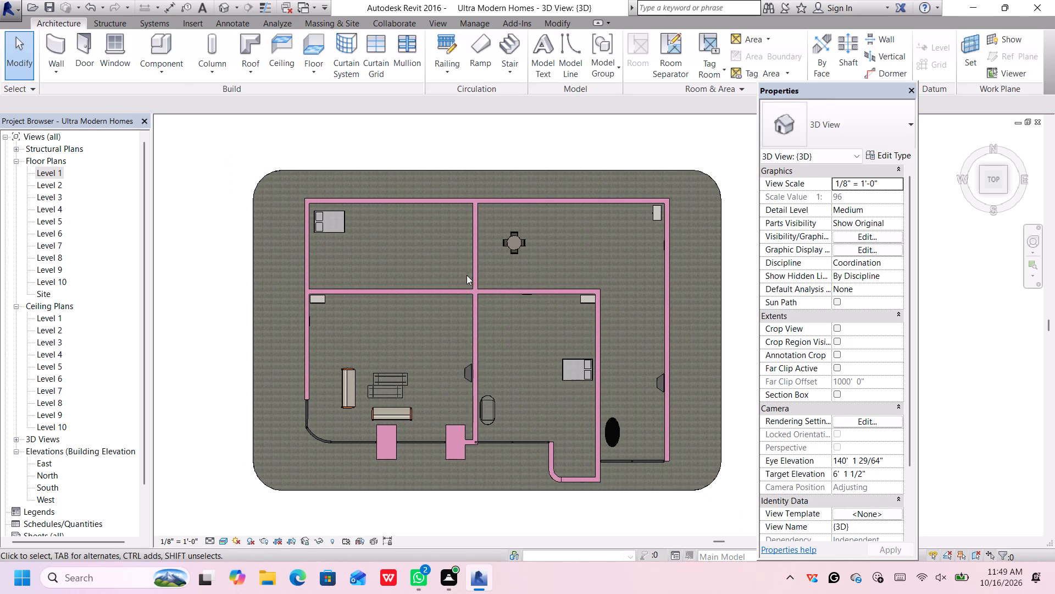
Load the TV - Flat Screen family from the US Imperial Furniture folder for placement as a component.
click(151, 45)
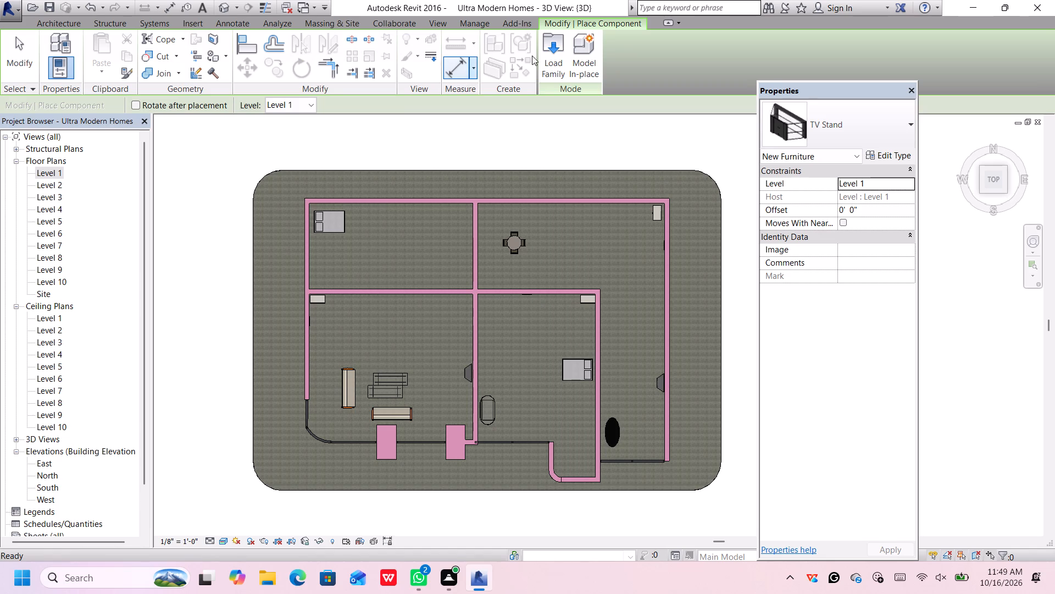
click(558, 46)
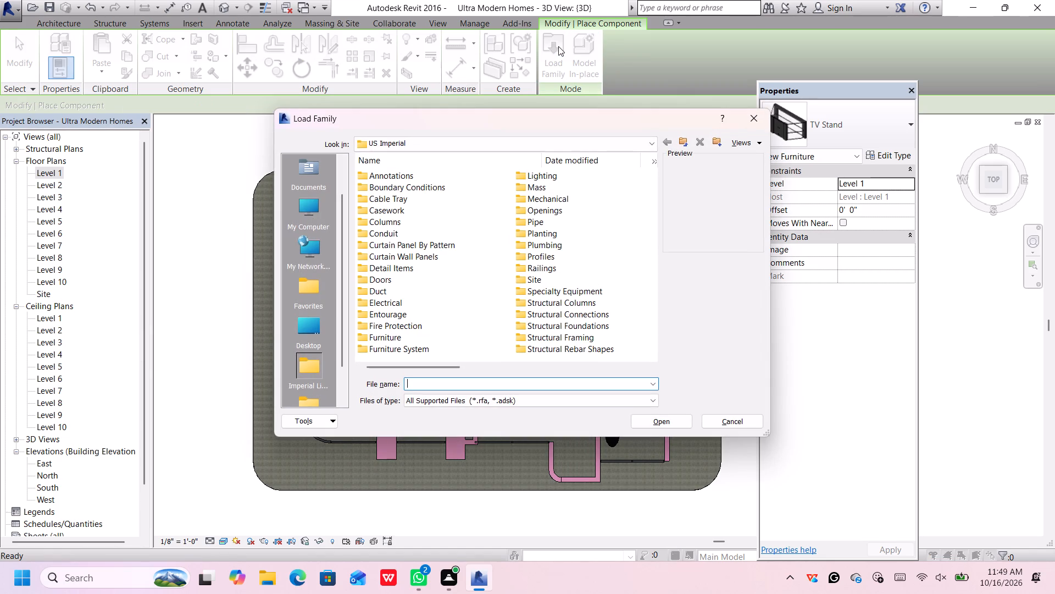
double_click(406, 336)
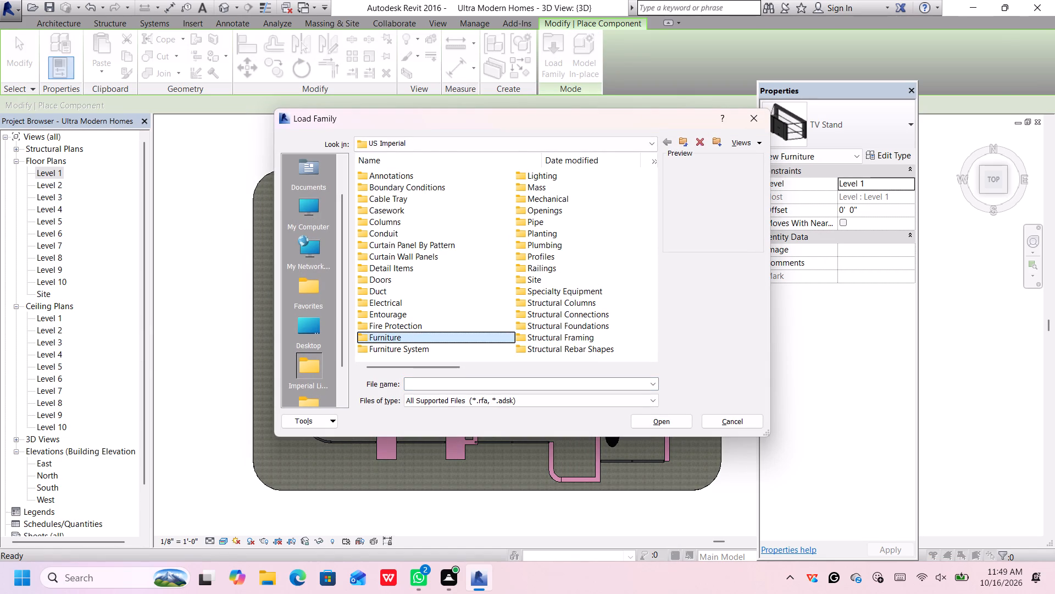
double_click(417, 337)
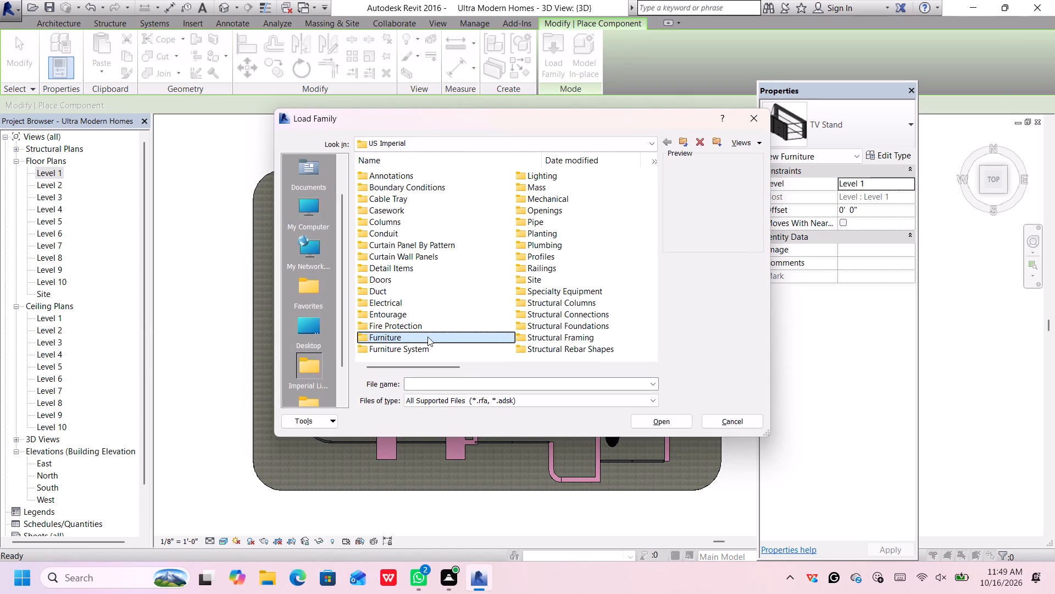
double_click(430, 337)
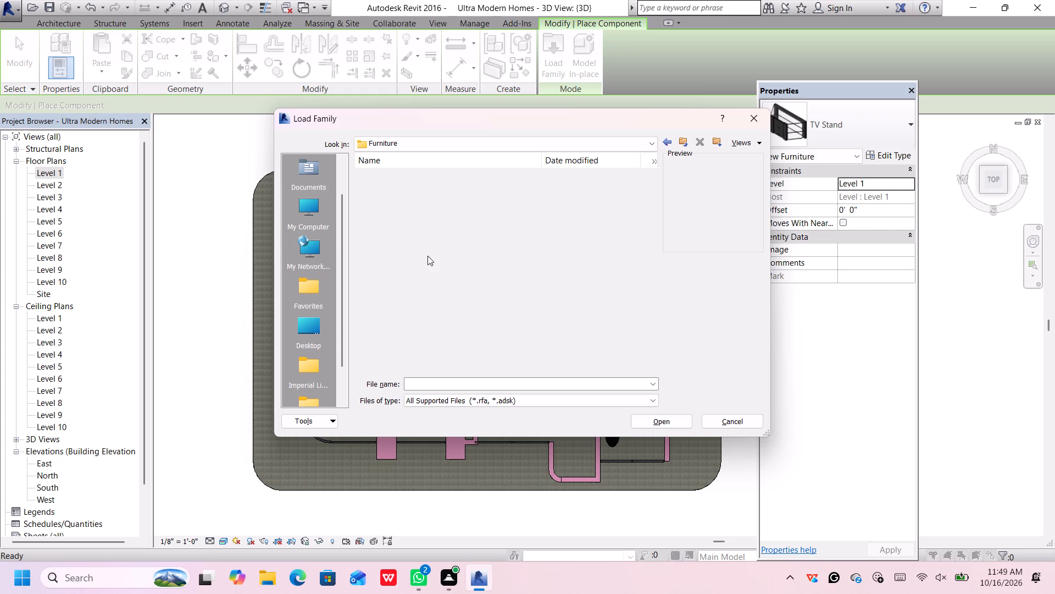
click(424, 228)
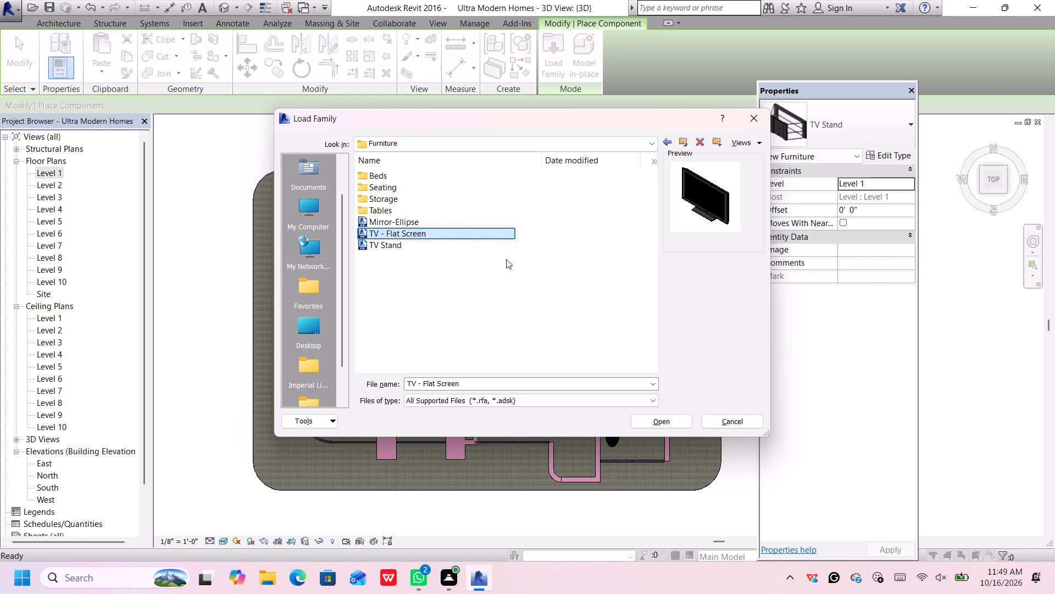
double_click(502, 237)
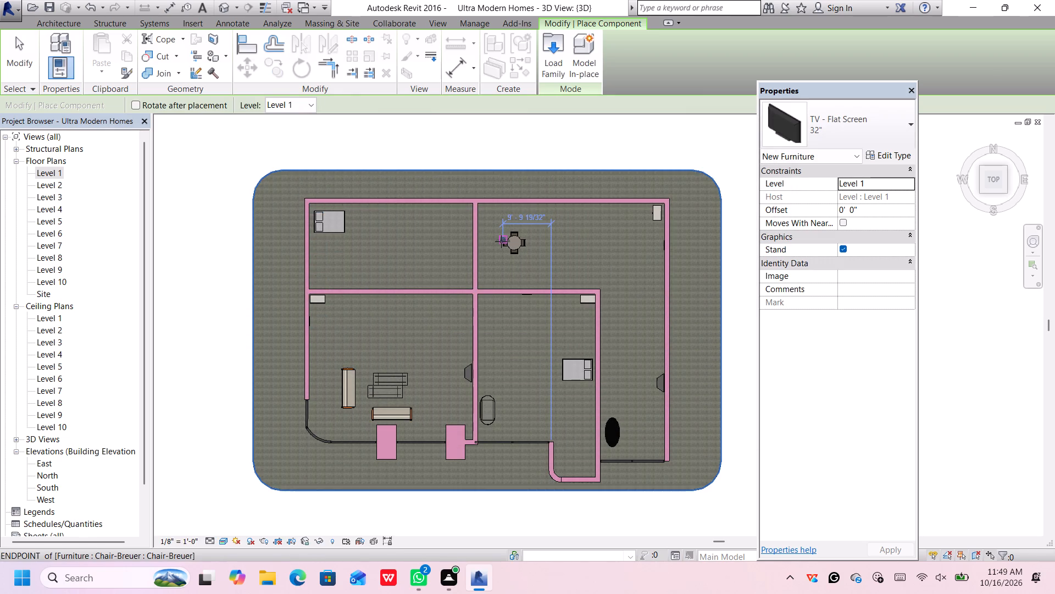
Place a 32" TV - Flat Screen at the TV stand on the living room's east partition, rotated to face west.
scroll(457, 364, up, 3)
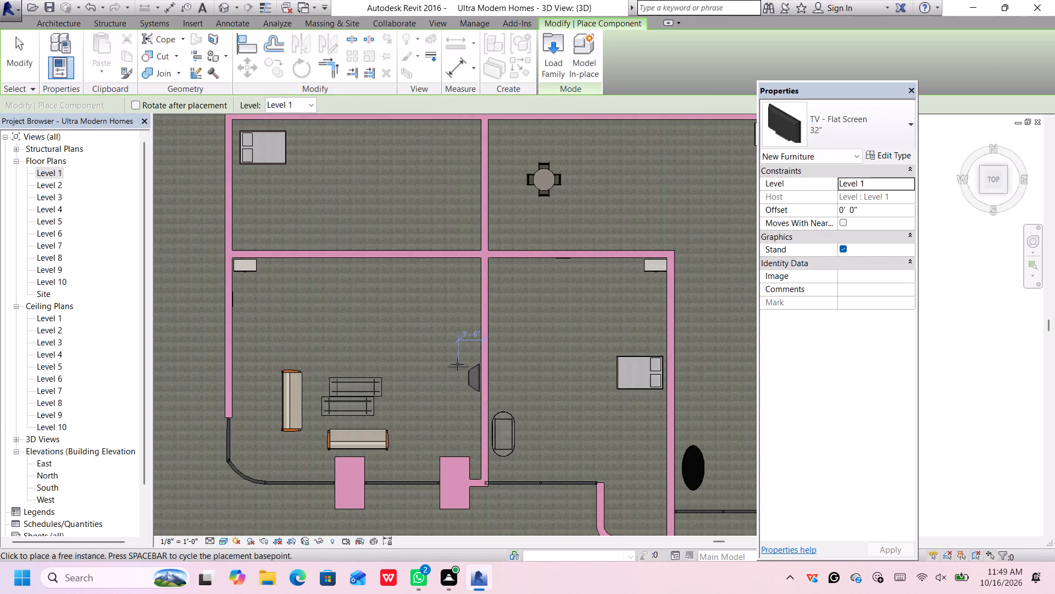
scroll(457, 364, up, 8)
key(space)
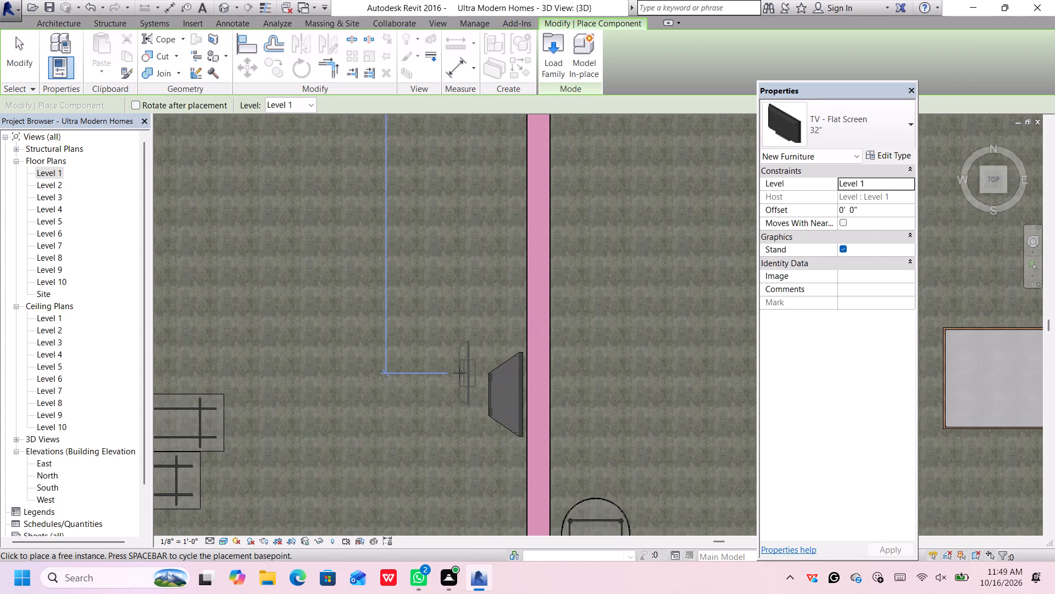
scroll(459, 373, down, 1)
scroll(459, 372, up, 3)
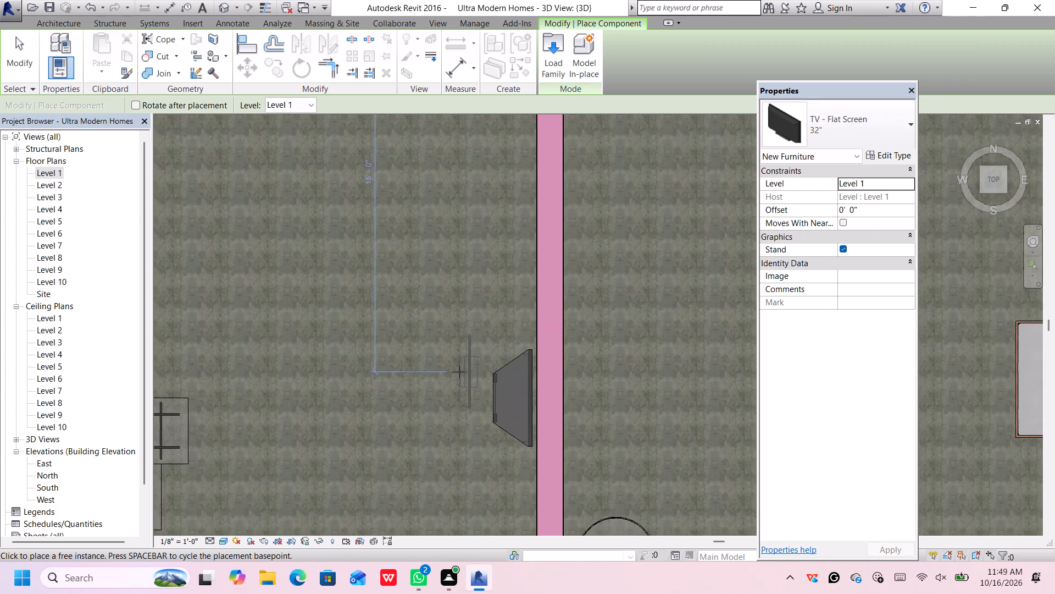
click(517, 397)
scroll(517, 397, down, 7)
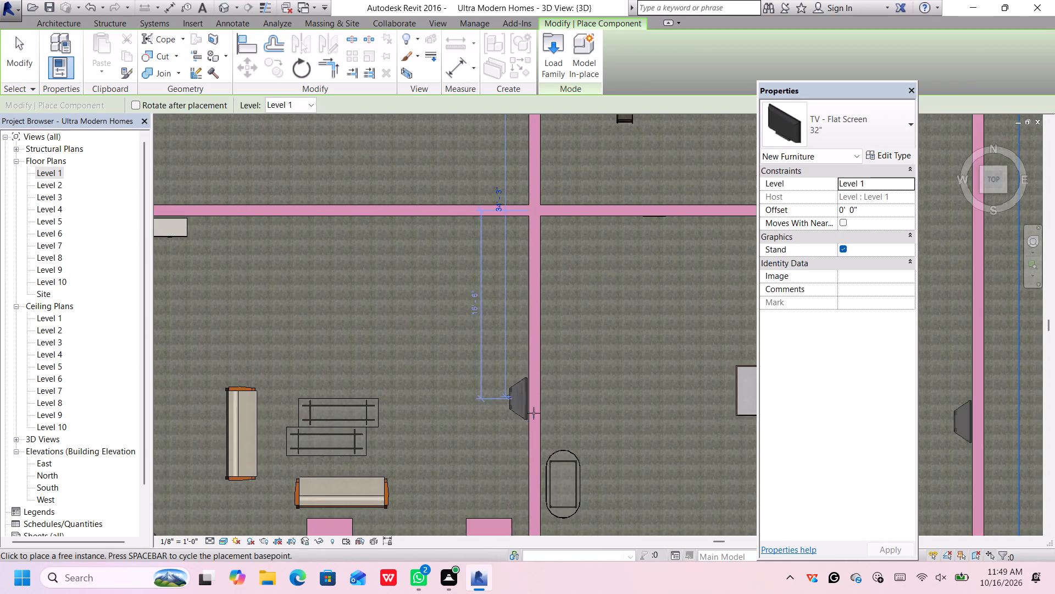
Retry placing west-facing 32" flat screen TVs at the living room's TV stand, about 16' 6" south of the north partition.
scroll(563, 428, up, 6)
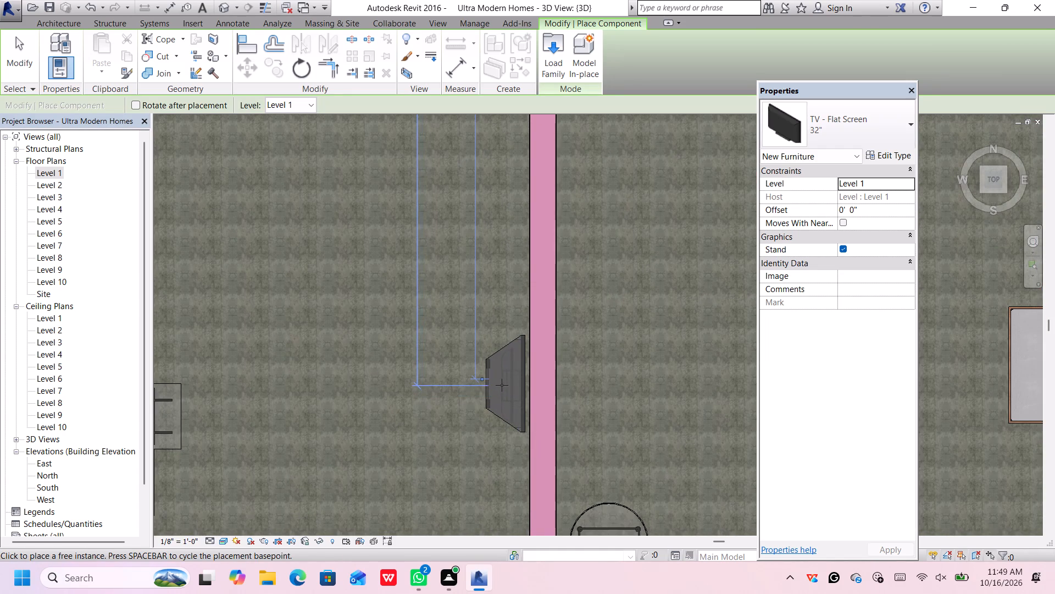
click(500, 384)
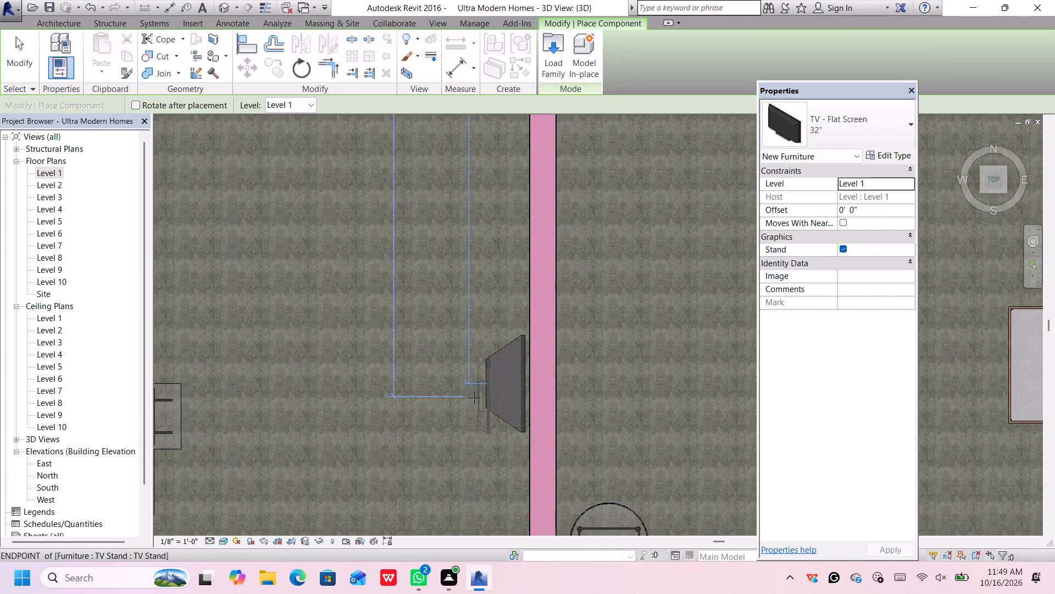
scroll(499, 387, up, 8)
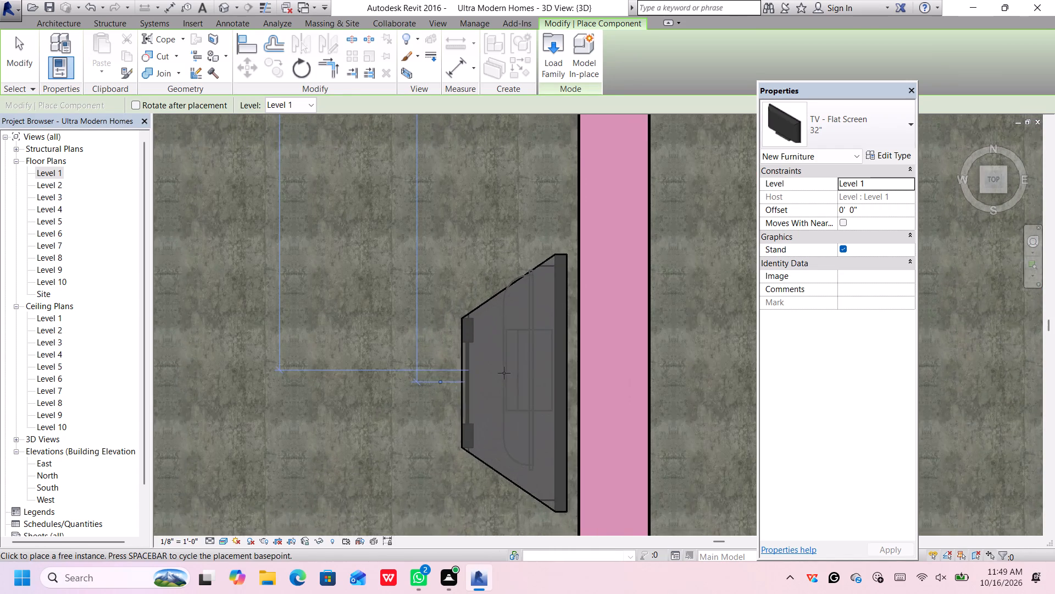
click(499, 380)
scroll(498, 379, down, 14)
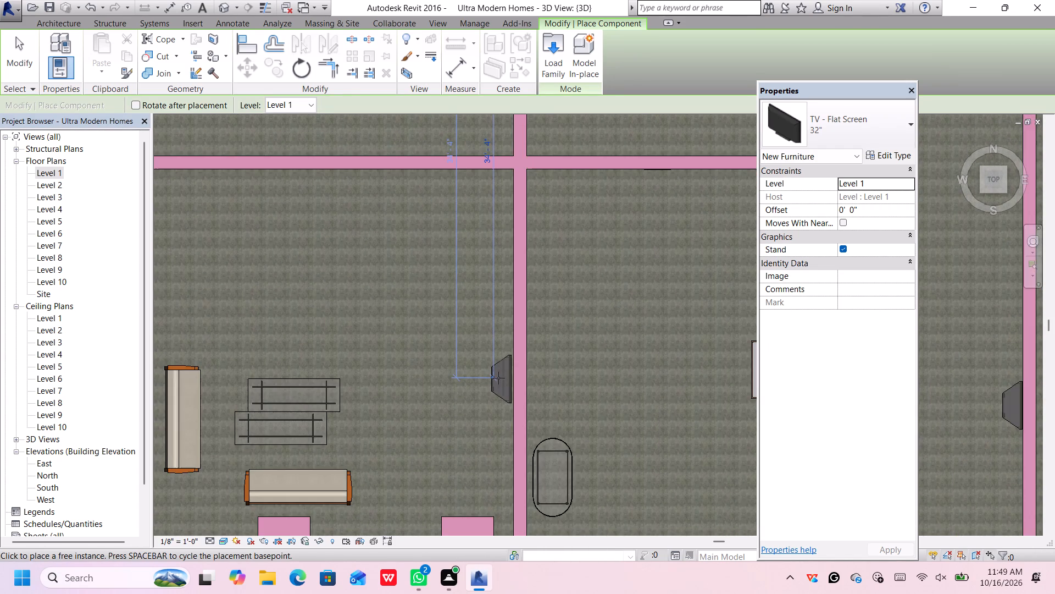
click(485, 407)
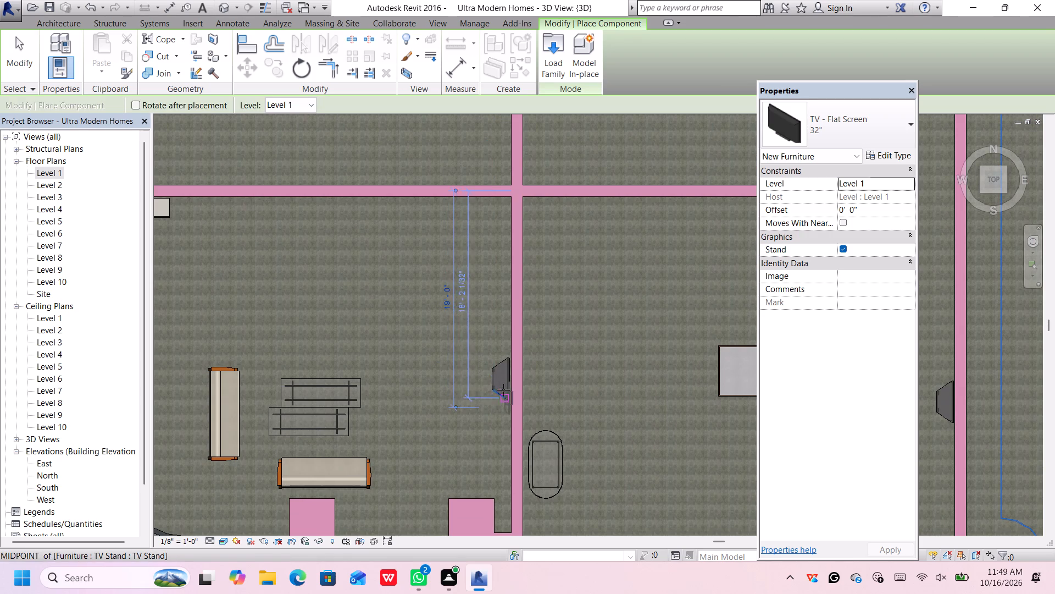
scroll(503, 389, up, 1)
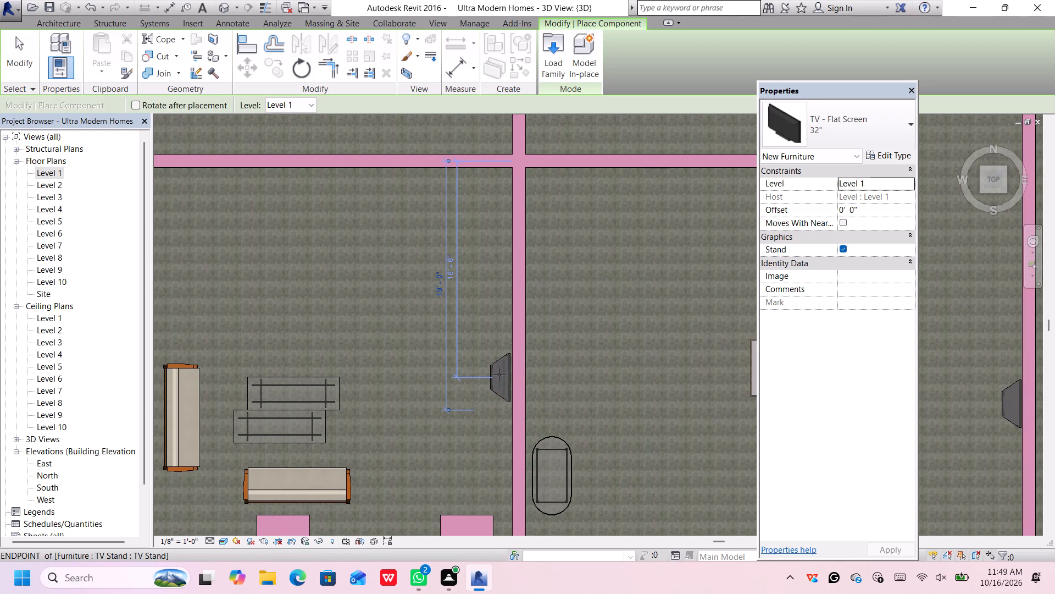
click(496, 376)
scroll(502, 381, up, 3)
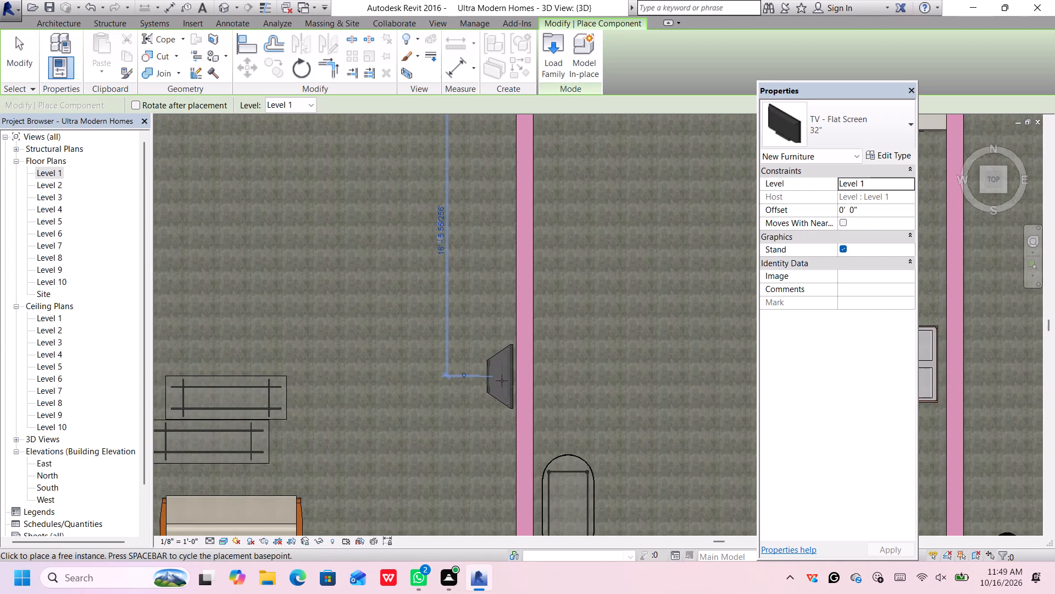
scroll(502, 381, up, 1)
scroll(499, 378, down, 14)
Dismiss the Autodesk Genuine notification card covering the model.
scroll(623, 389, up, 4)
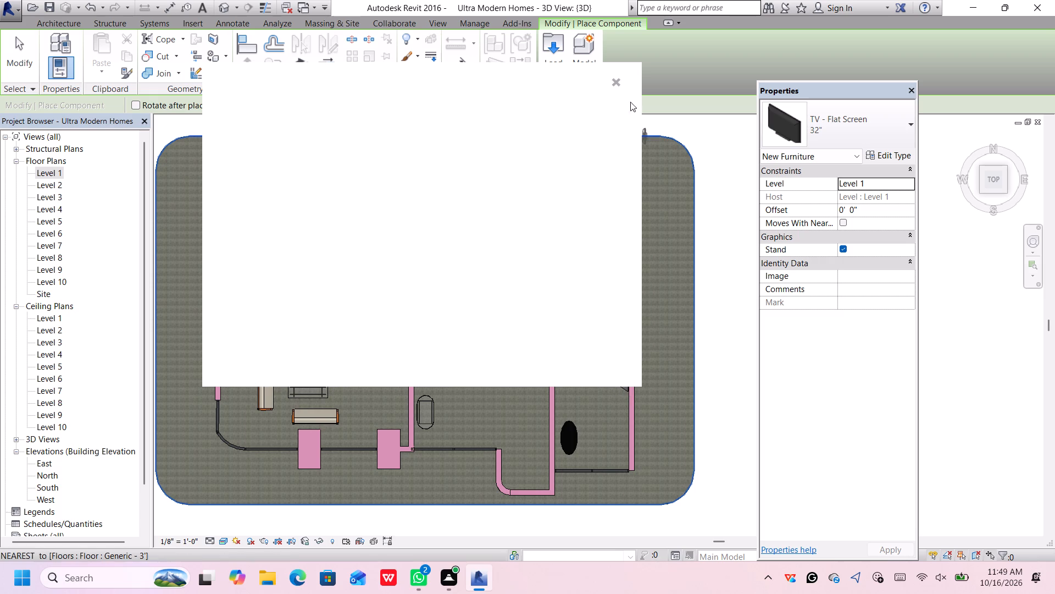
click(613, 80)
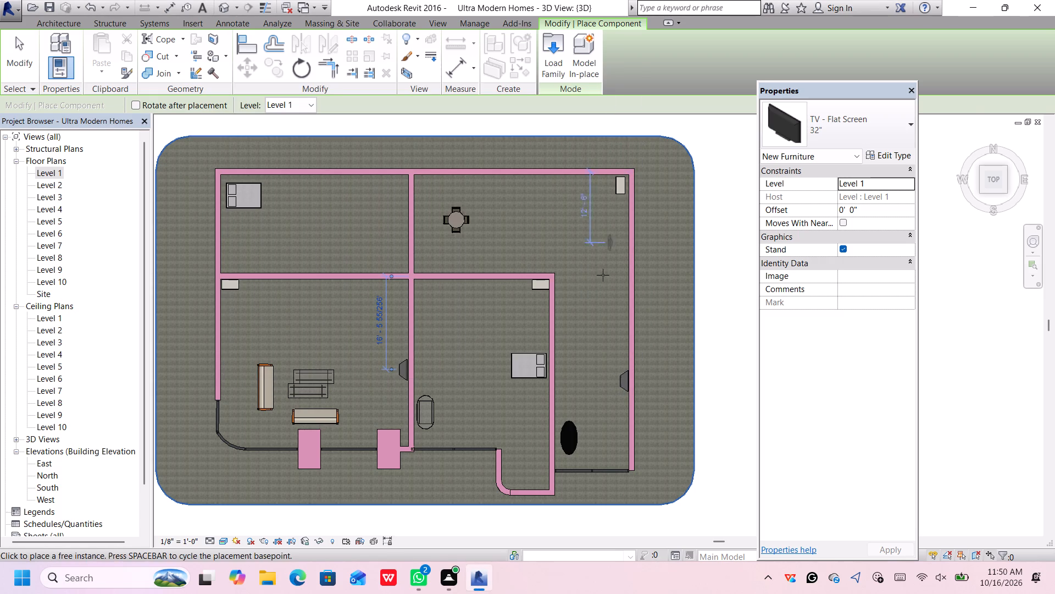
Place a west-facing 32" flat screen TV at the TV stand against the east exterior wall, about 18' south of the dining room partition.
scroll(621, 381, up, 3)
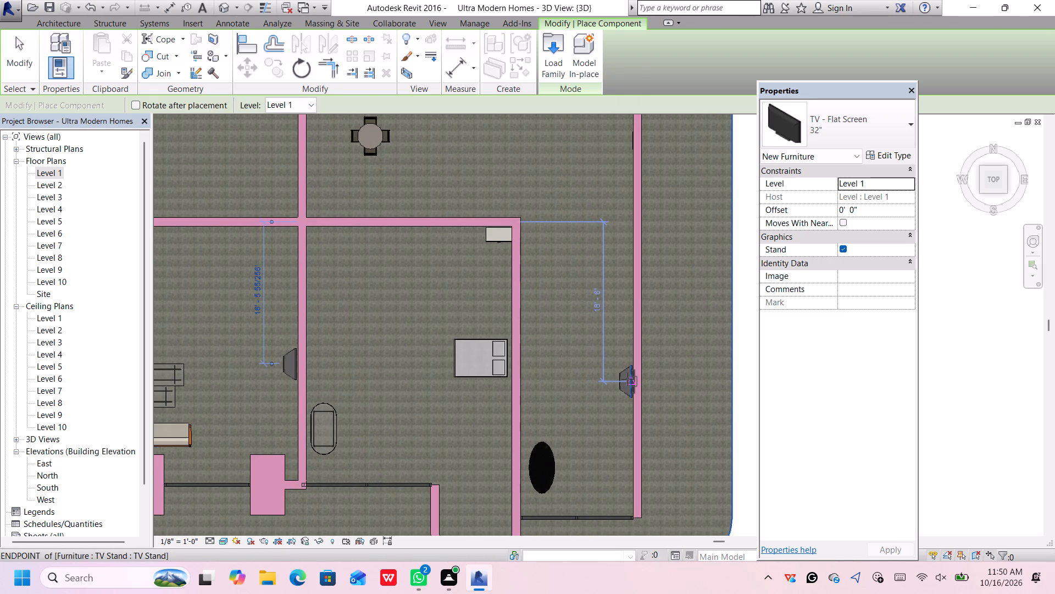
scroll(625, 380, up, 7)
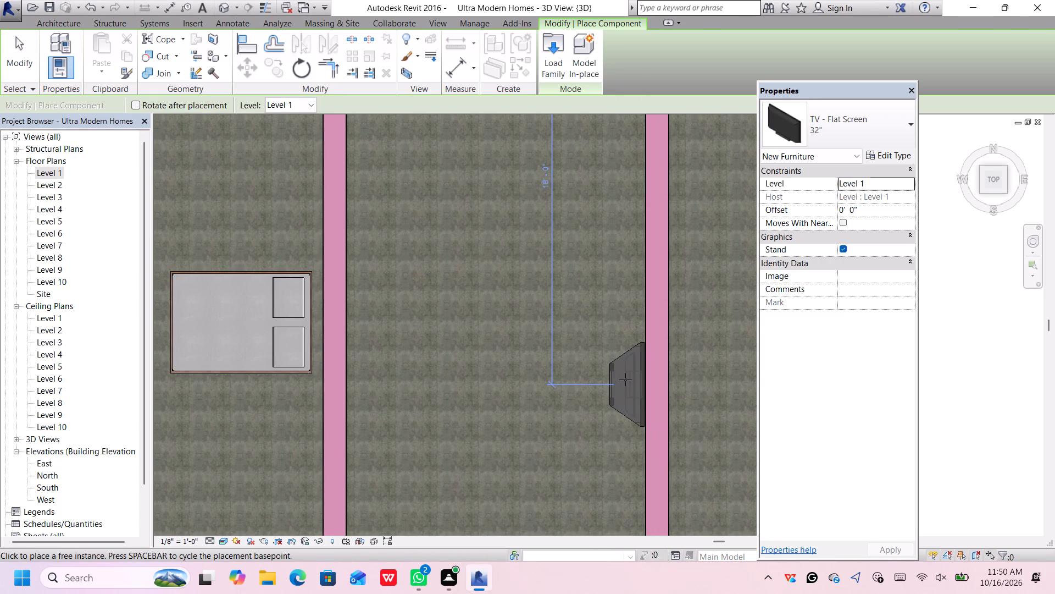
click(625, 380)
scroll(351, 349, down, 4)
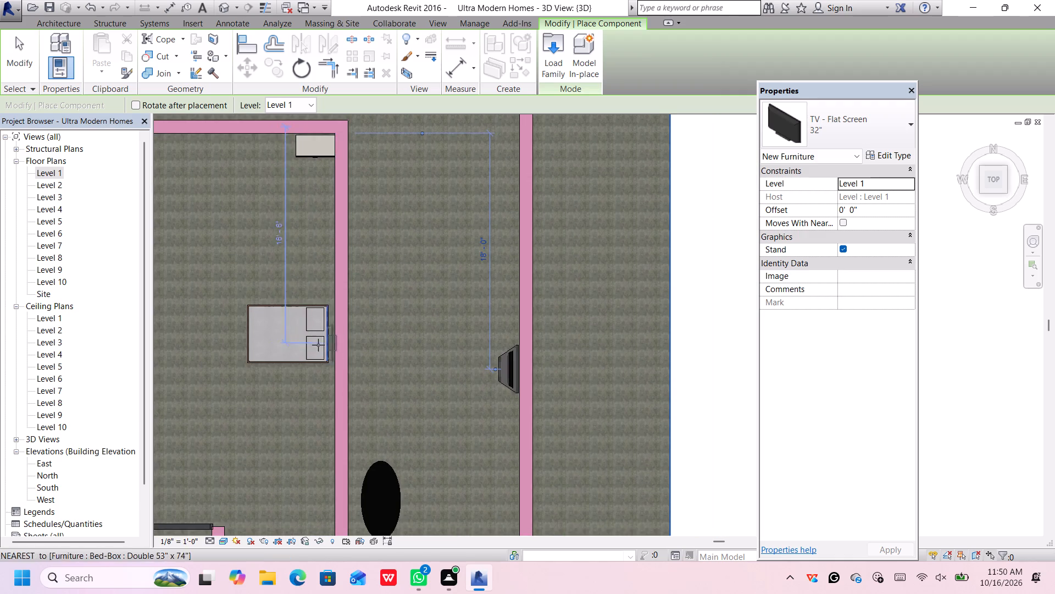
Try again to place a west-facing 32" flat screen TV on the living room's TV stand.
scroll(267, 344, down, 2)
middle_drag(288, 375, 559, 358)
middle_click(560, 358)
middle_click(563, 358)
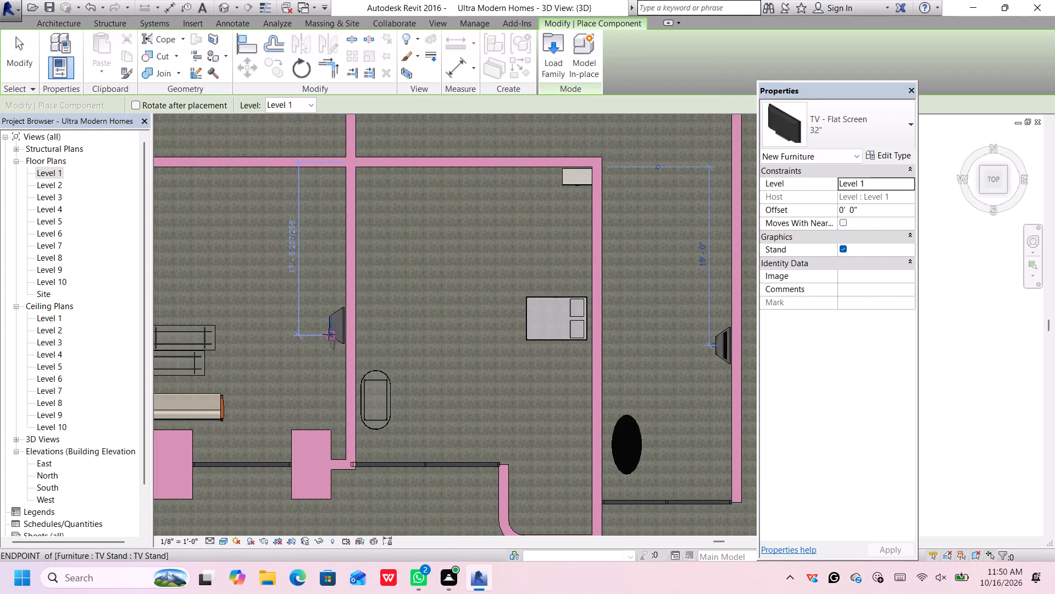
scroll(334, 333, up, 9)
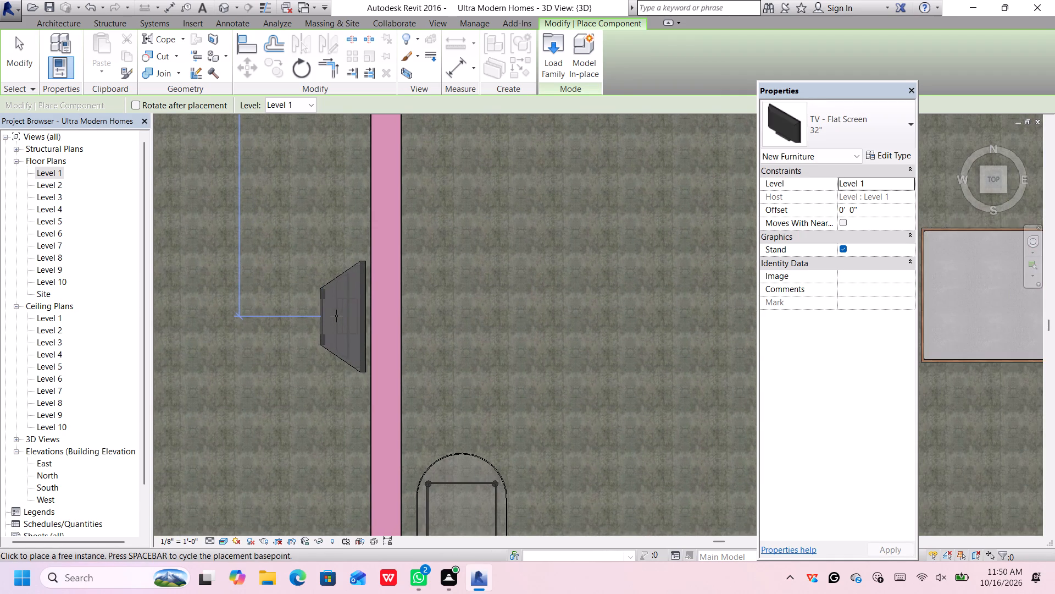
click(336, 316)
click(336, 316)
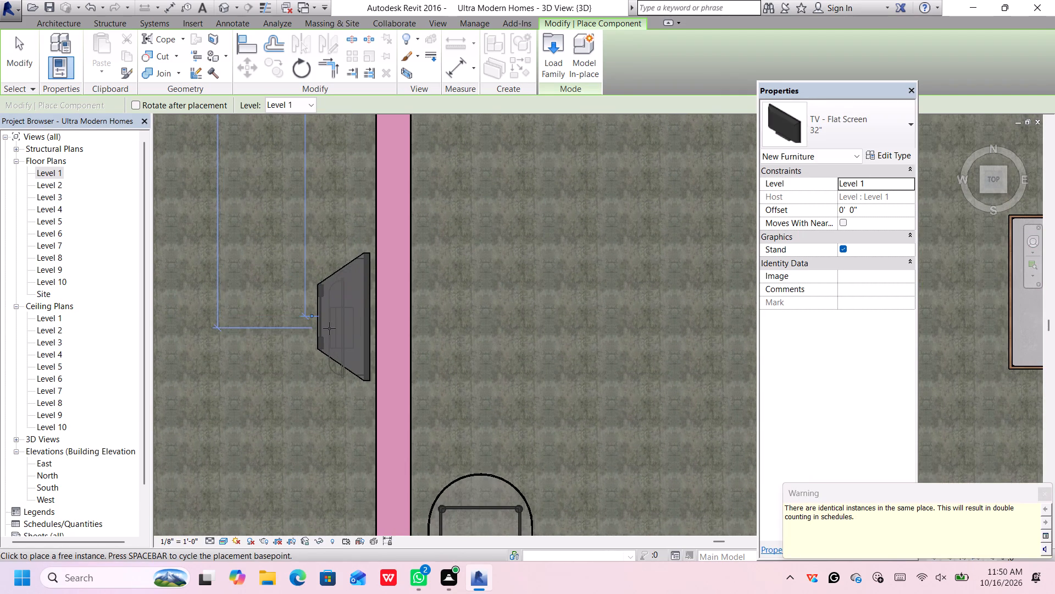
Place a 32" flat screen TV just west of the living room's TV stand, about 17' 6" south of the north partition.
scroll(329, 328, down, 7)
click(306, 341)
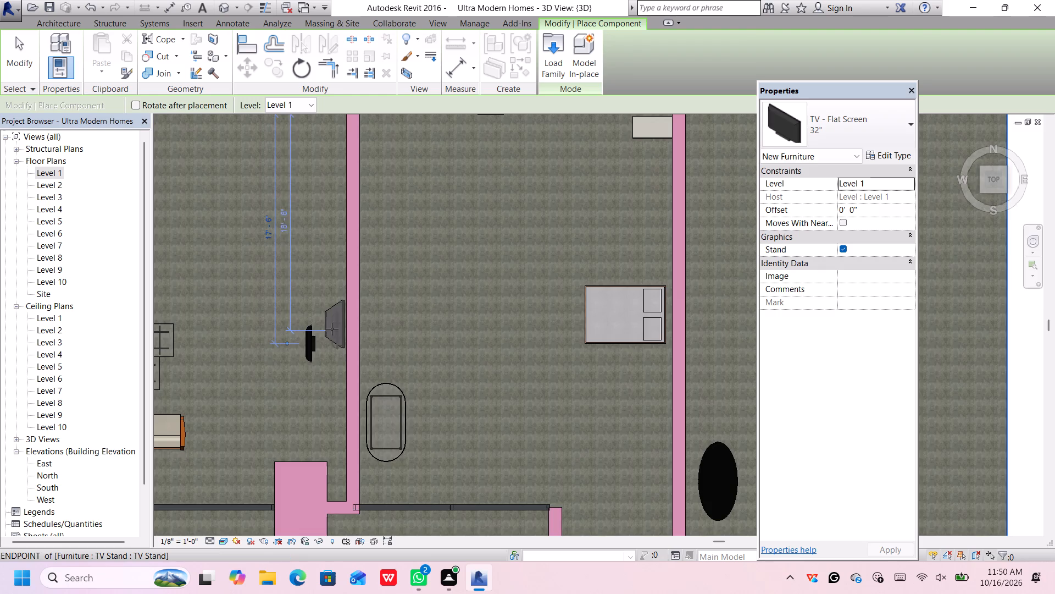
Place another 32" flat screen TV within the living room TV stand's footprint, about 16' 2" south of the north partition.
scroll(330, 330, up, 5)
click(335, 320)
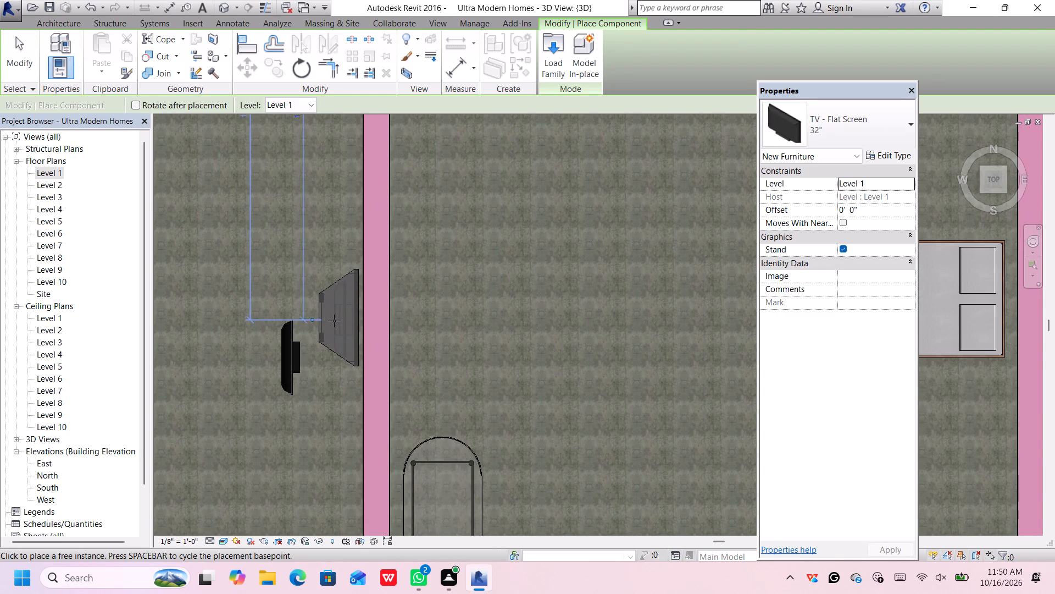
triple_click(332, 321)
scroll(328, 326, down, 5)
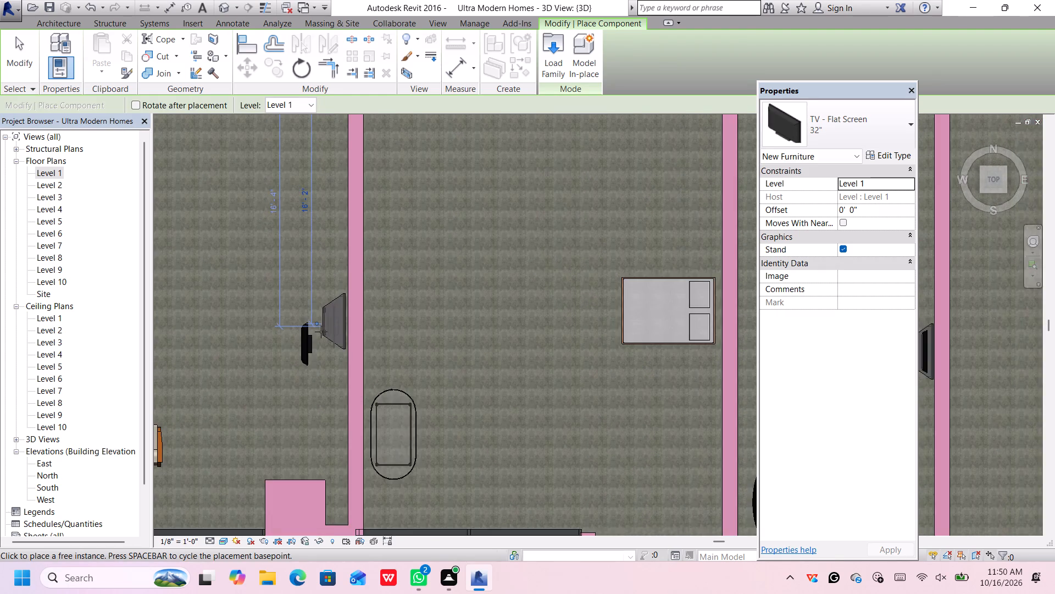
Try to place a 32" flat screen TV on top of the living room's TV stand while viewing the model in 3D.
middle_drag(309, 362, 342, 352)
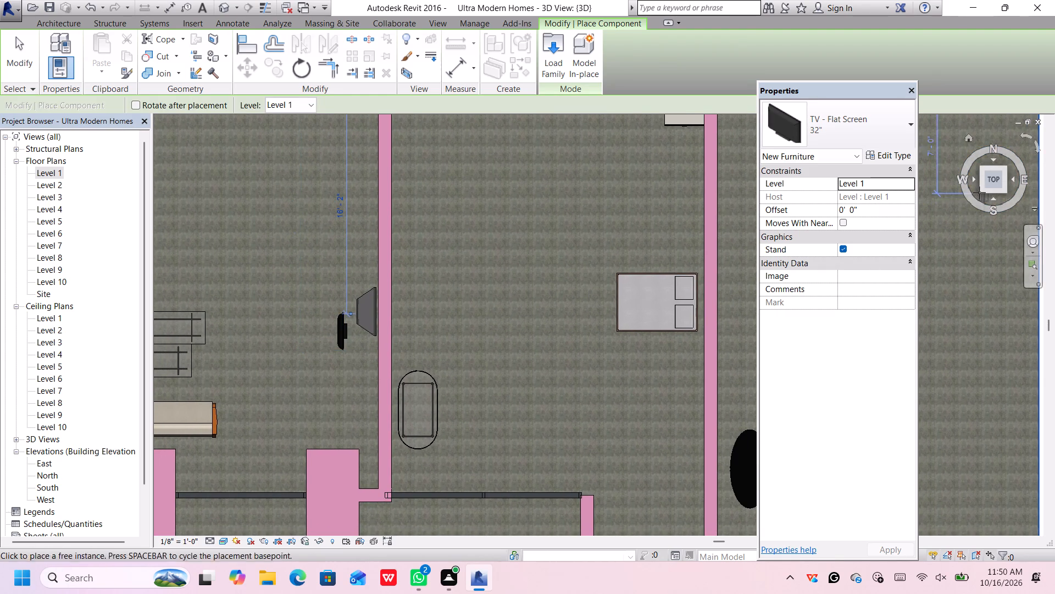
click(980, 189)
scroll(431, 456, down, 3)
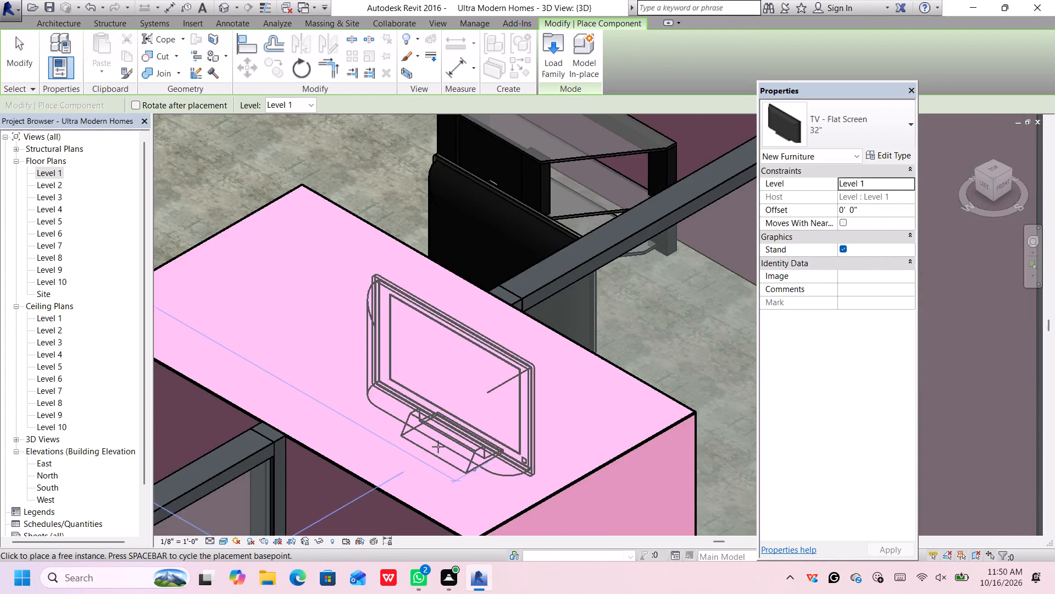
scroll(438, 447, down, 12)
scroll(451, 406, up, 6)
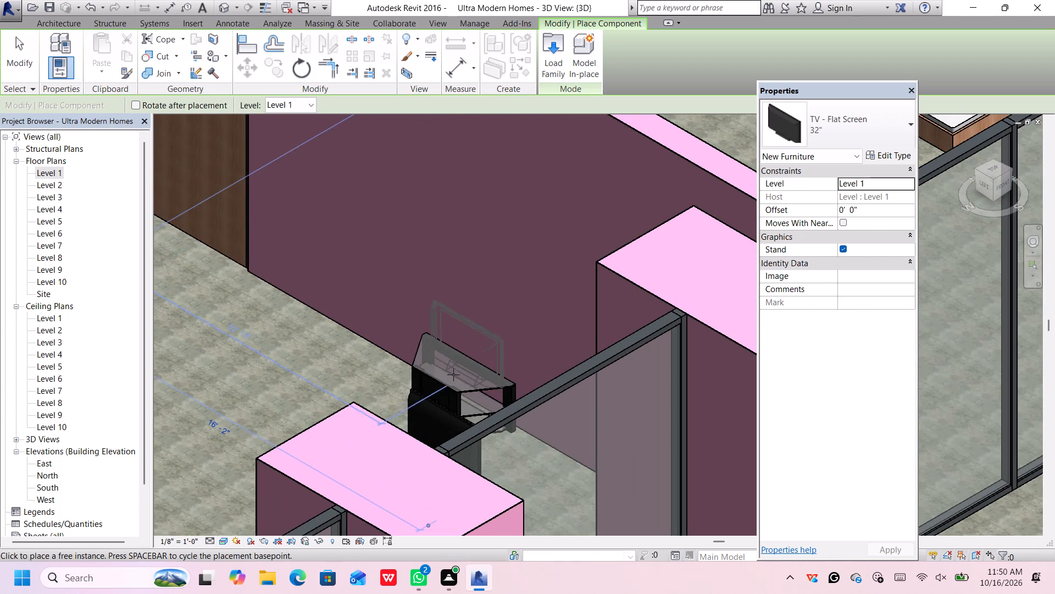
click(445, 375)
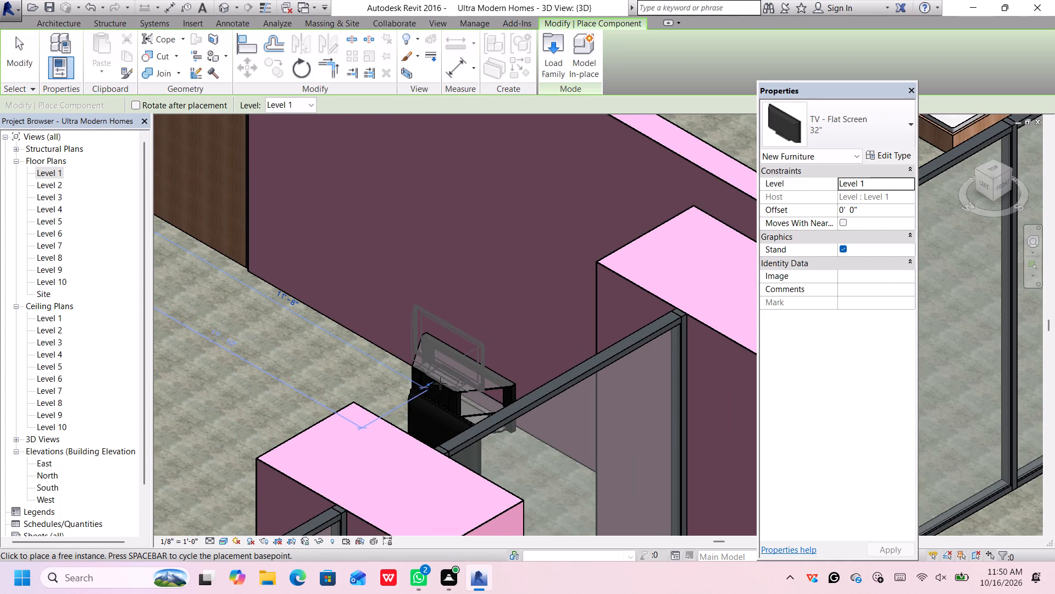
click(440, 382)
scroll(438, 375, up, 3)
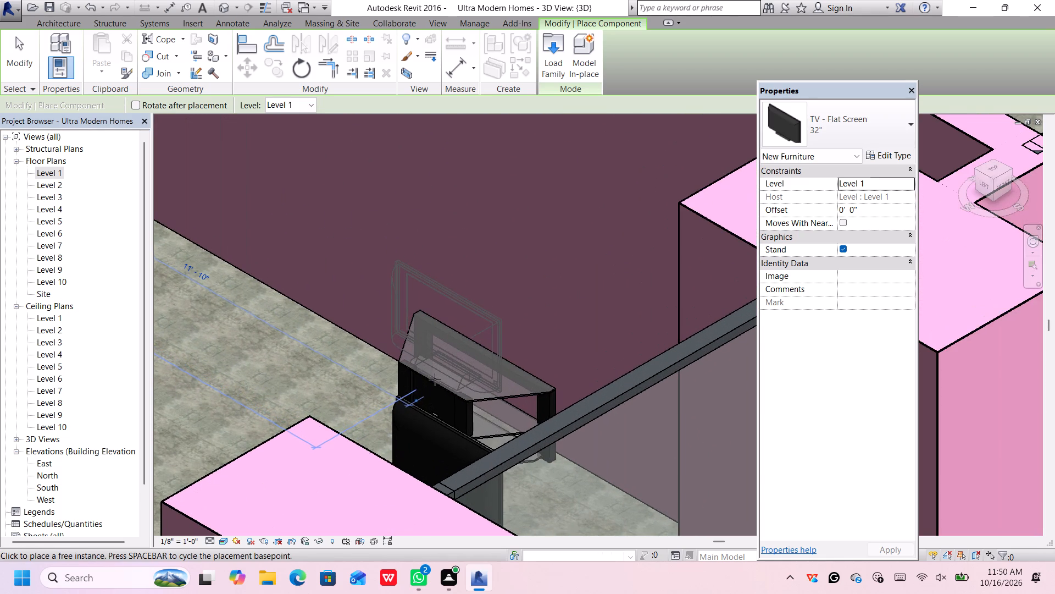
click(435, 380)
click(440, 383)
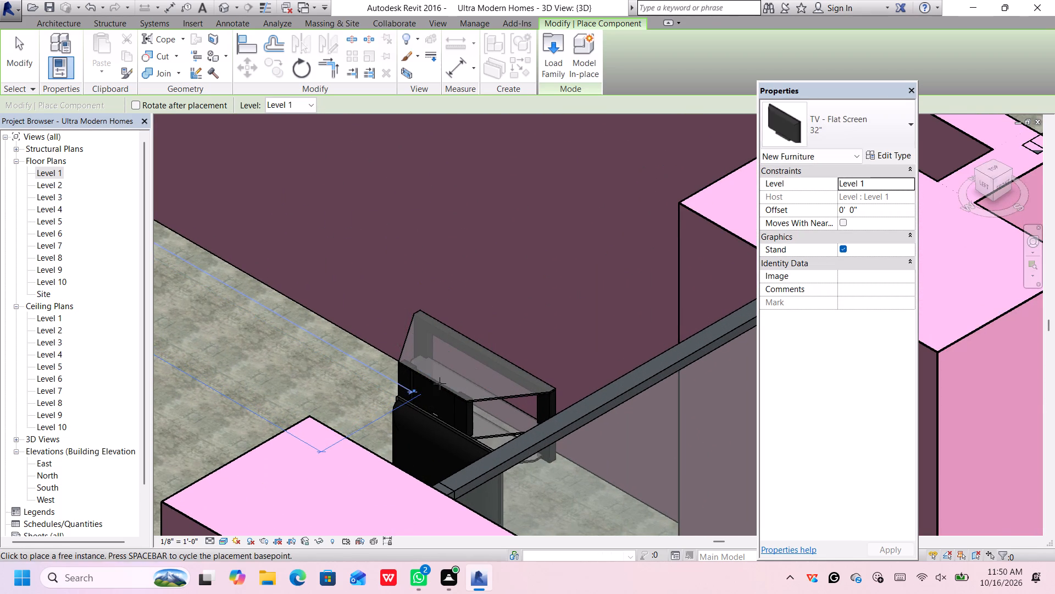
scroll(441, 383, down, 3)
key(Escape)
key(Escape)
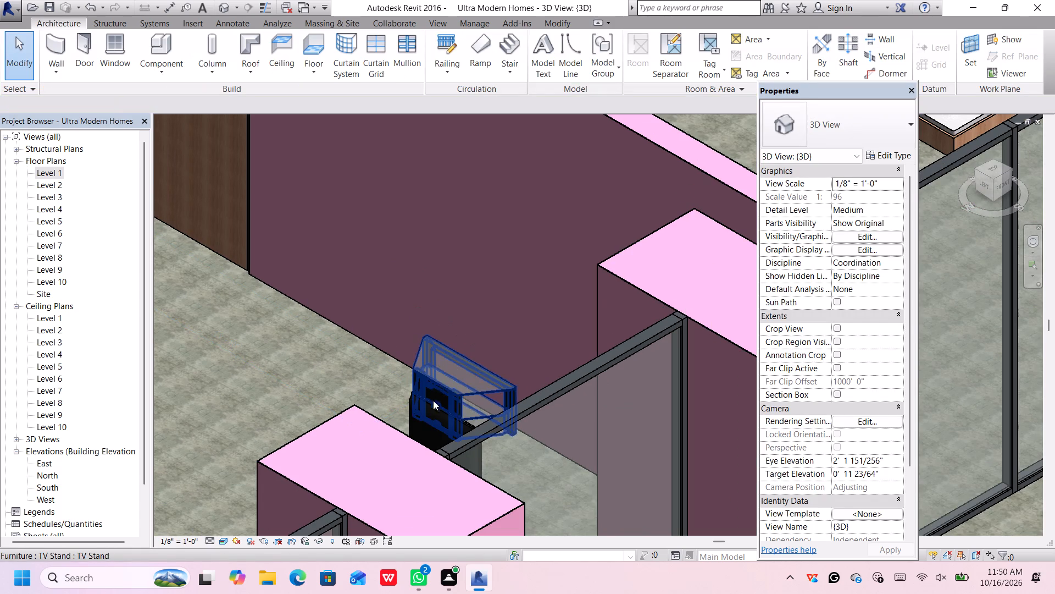
Delete the 32" flat screen TV standing on the floor in front of the living room's TV stand.
click(426, 414)
click(429, 406)
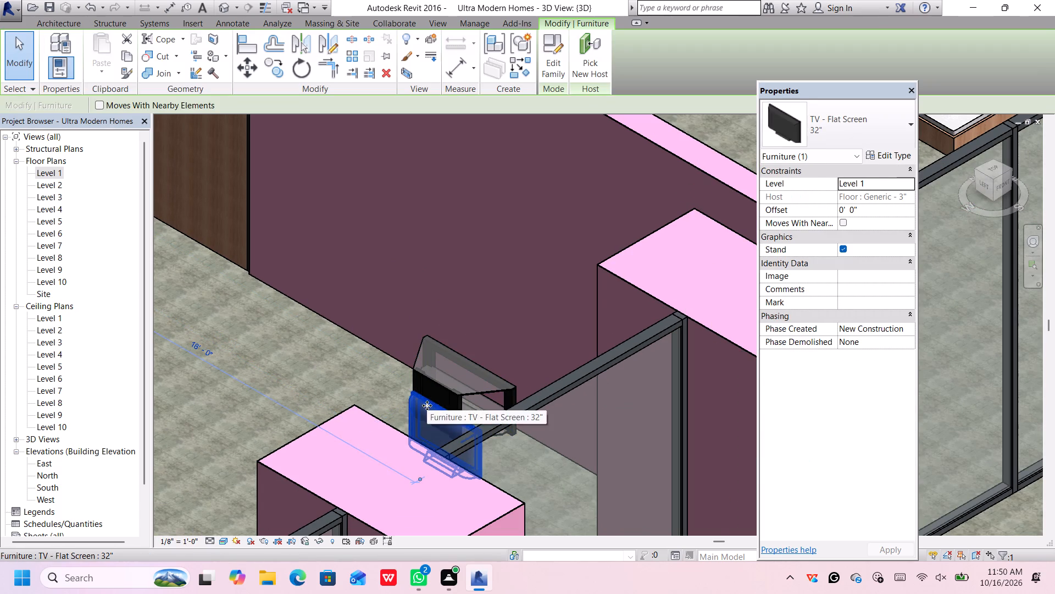
scroll(427, 405, up, 5)
scroll(437, 418, down, 1)
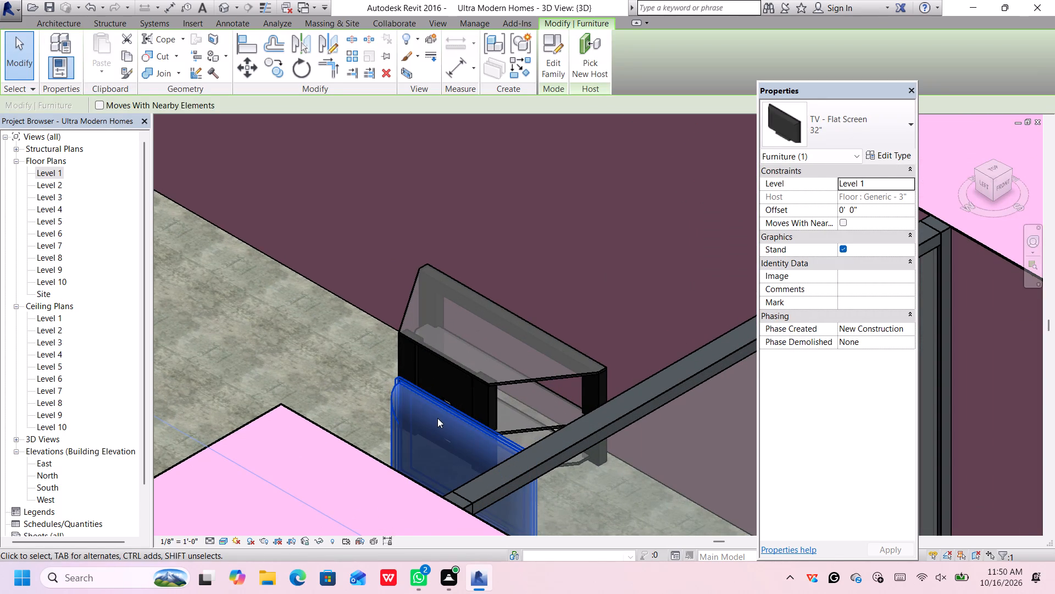
scroll(437, 418, up, 3)
middle_drag(440, 418, 437, 385)
scroll(437, 404, down, 1)
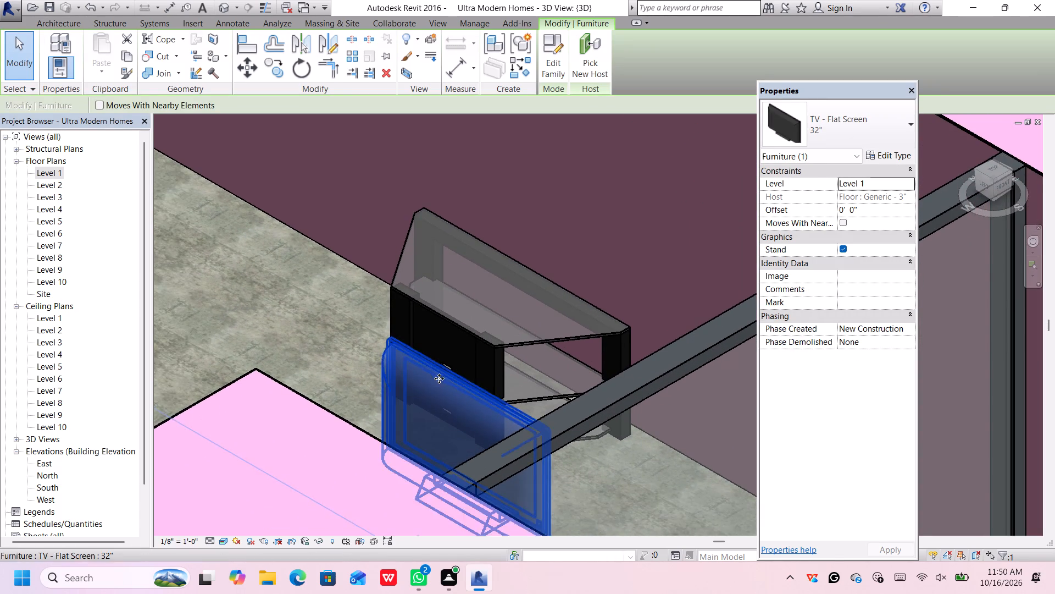
scroll(440, 386, down, 2)
scroll(450, 400, up, 2)
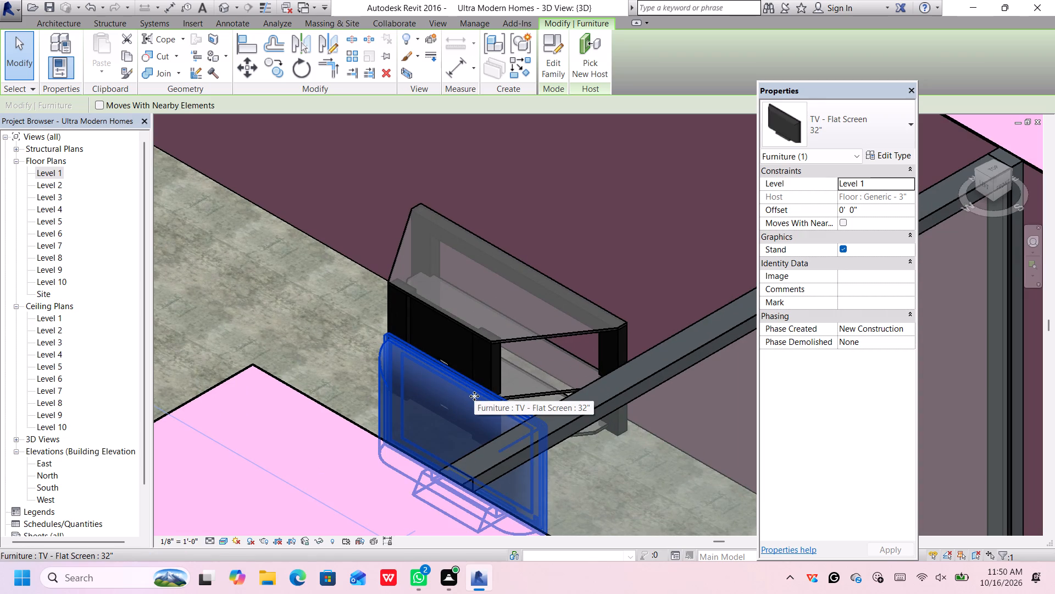
key(Delete)
Delete the TV stand against the east exterior wall, just behind the storefront glazing.
scroll(474, 396, down, 7)
scroll(480, 383, up, 7)
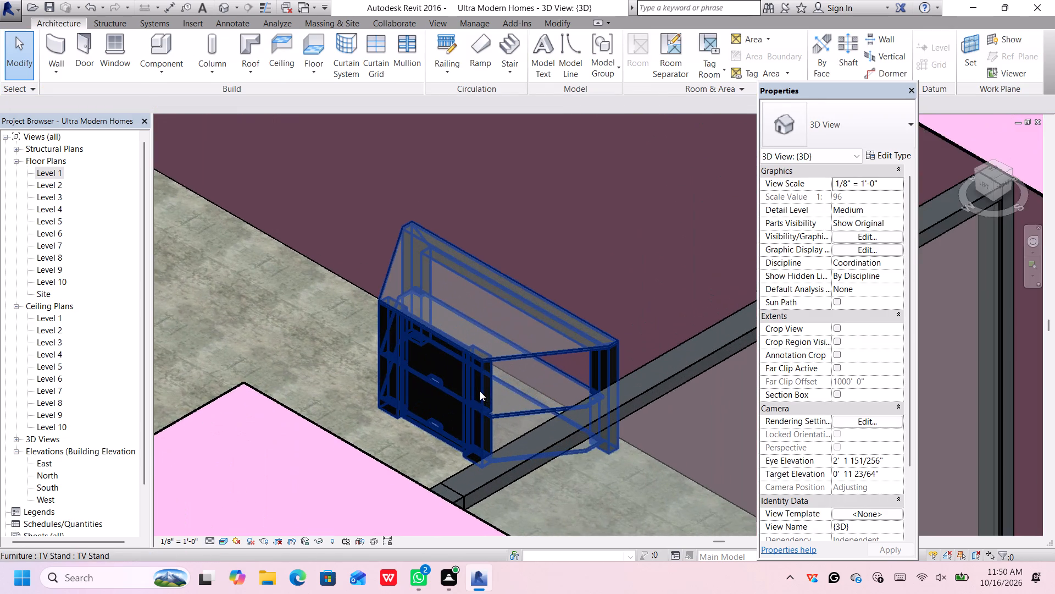
scroll(479, 391, up, 2)
scroll(479, 392, down, 6)
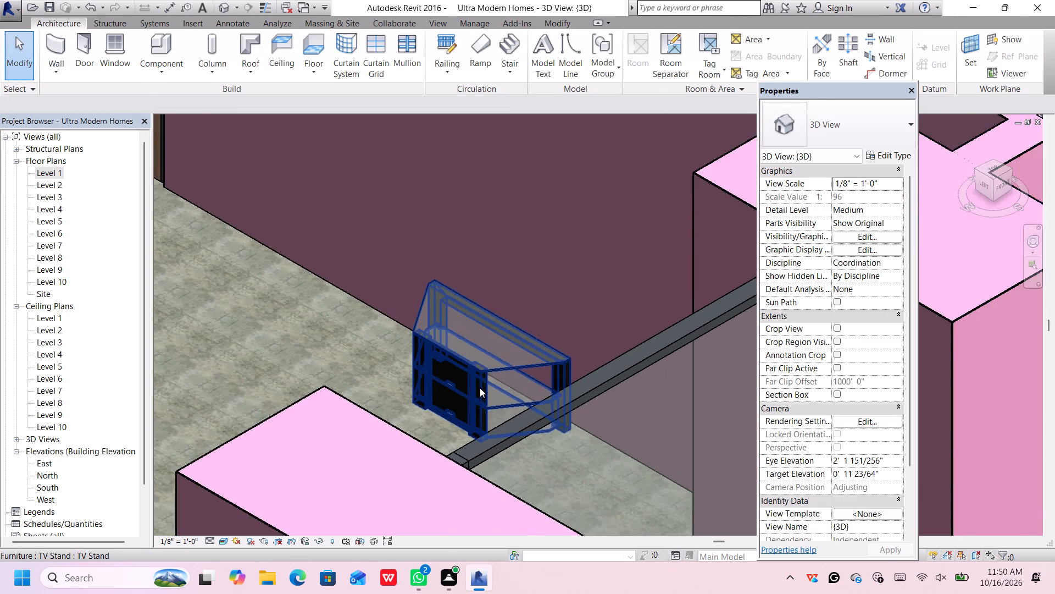
scroll(480, 388, down, 10)
middle_drag(554, 344, 311, 469)
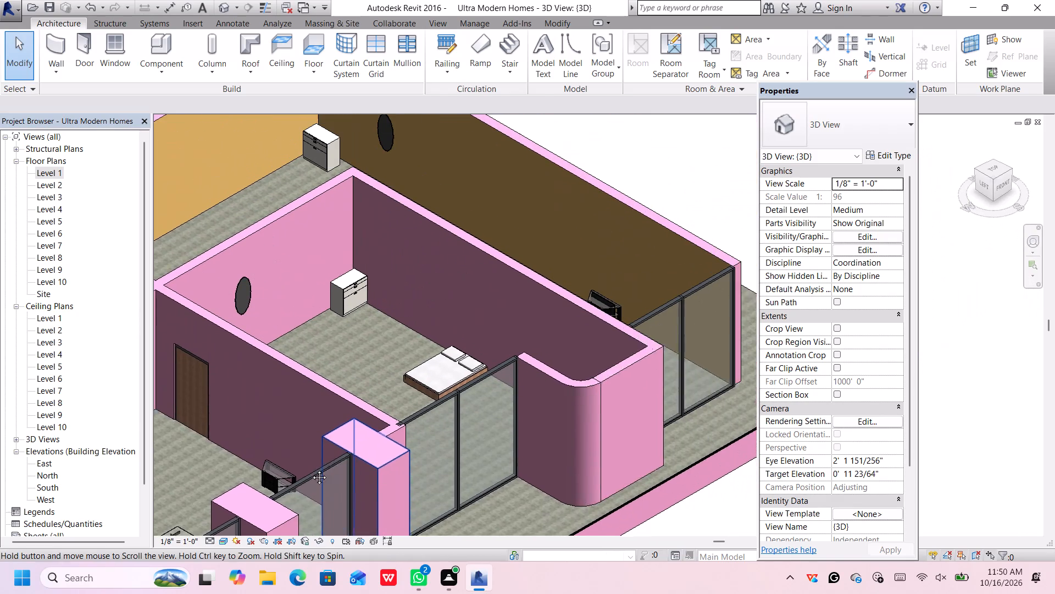
middle_drag(311, 469, 313, 471)
scroll(547, 310, up, 6)
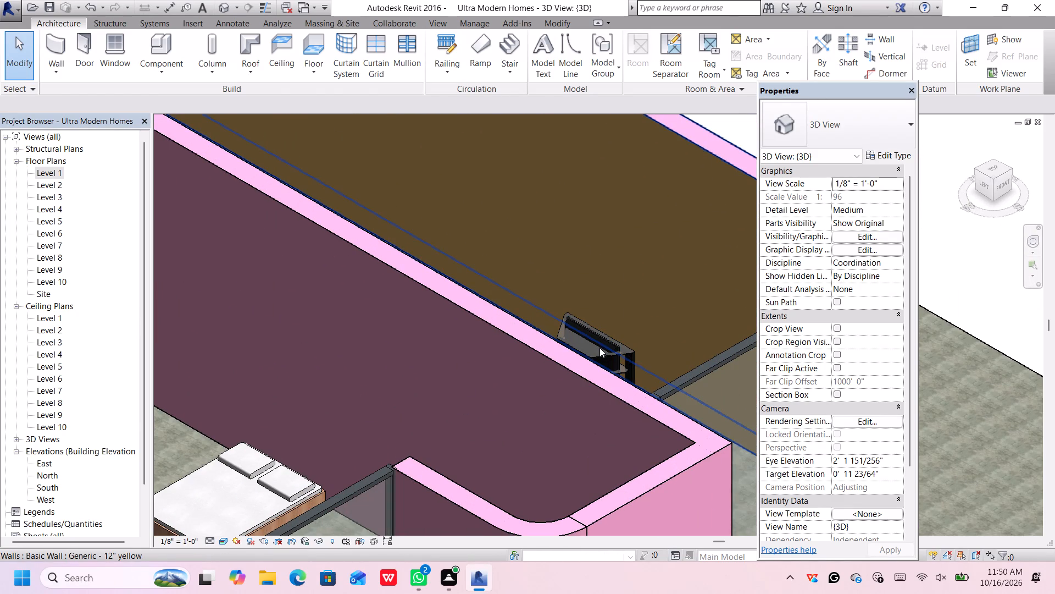
shift+middle_drag(599, 348, 519, 329)
shift+middle_click(519, 329)
scroll(557, 330, down, 7)
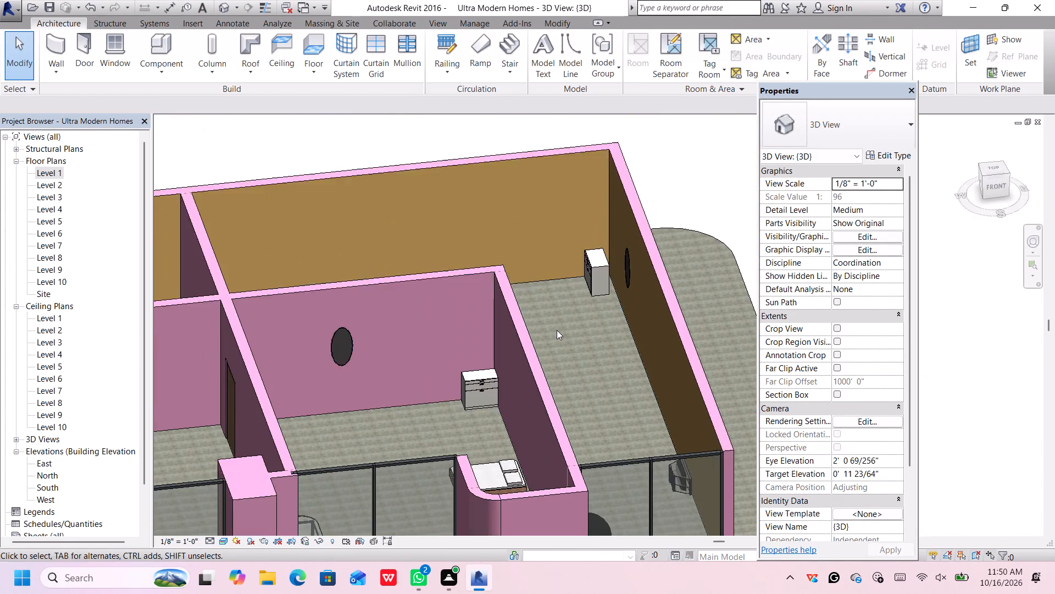
middle_drag(602, 396, 570, 327)
scroll(586, 338, up, 6)
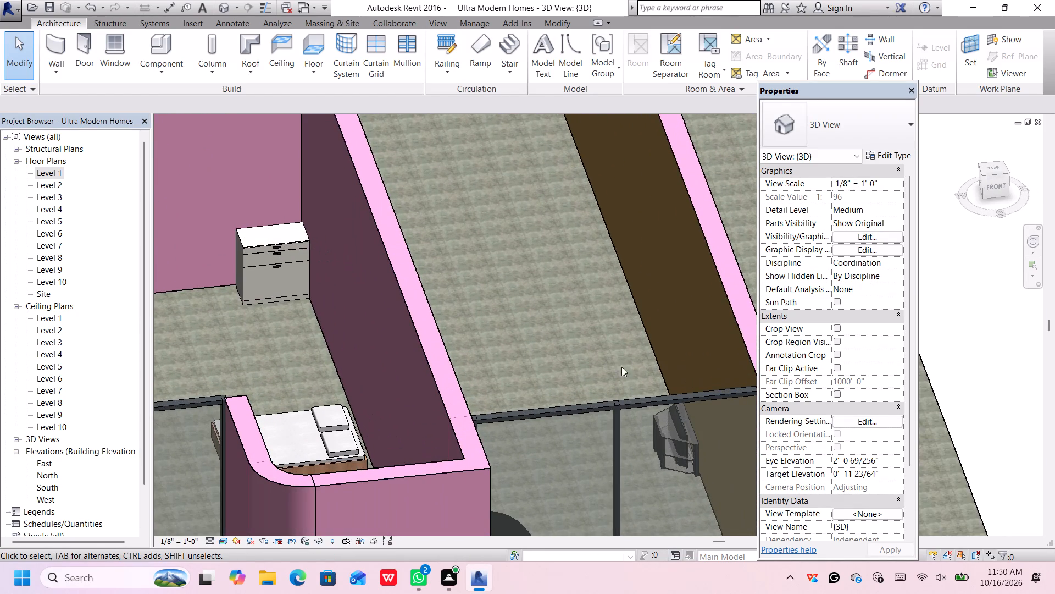
middle_drag(623, 372, 592, 291)
scroll(614, 319, up, 3)
click(639, 361)
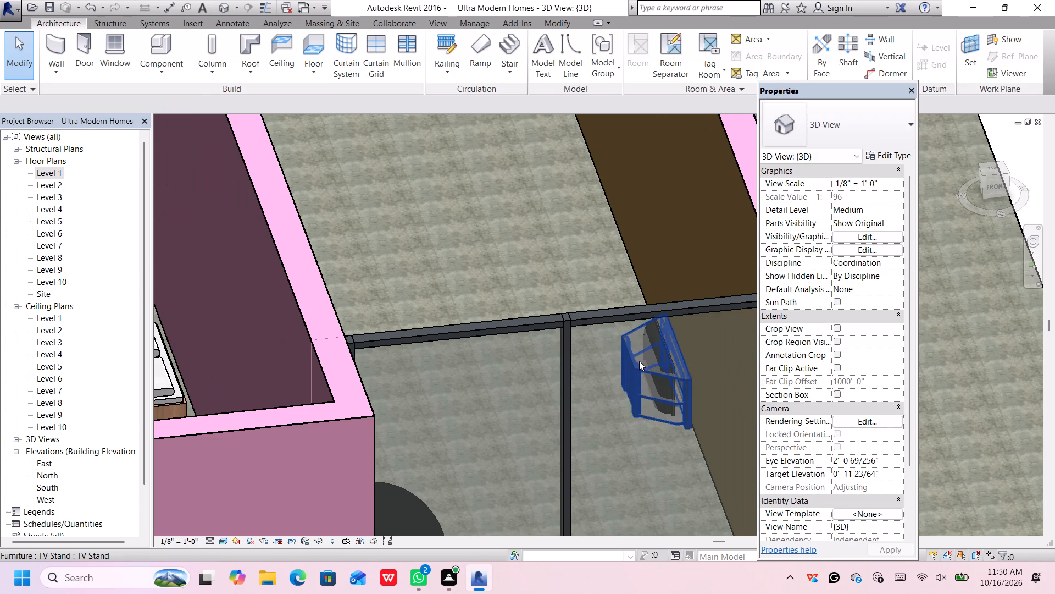
key(Delete)
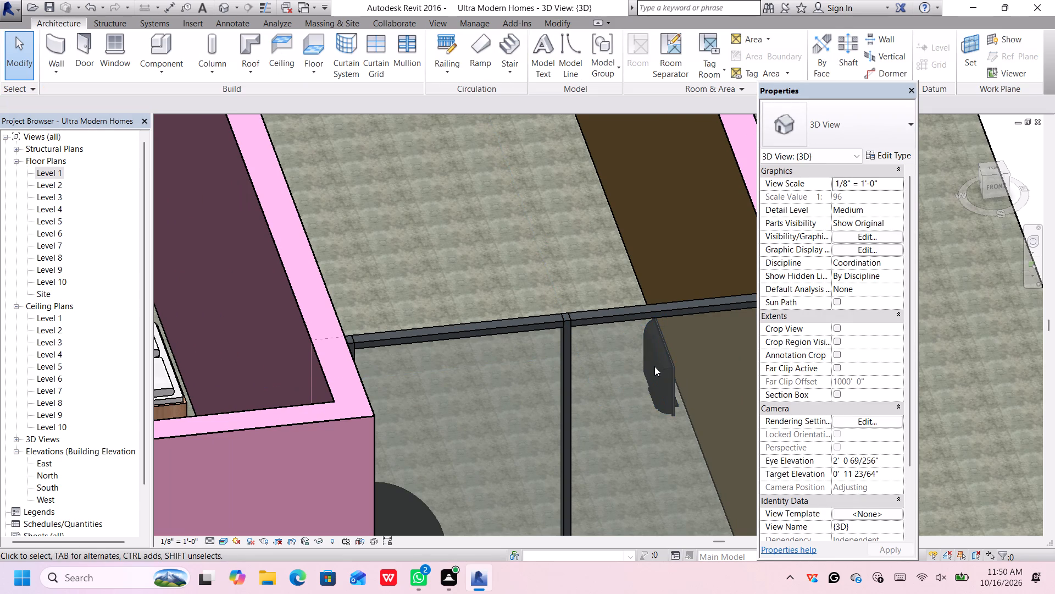
Delete the 32" flat screen TV standing against the east exterior wall near the storefront glazing.
click(661, 363)
click(655, 365)
key(Delete)
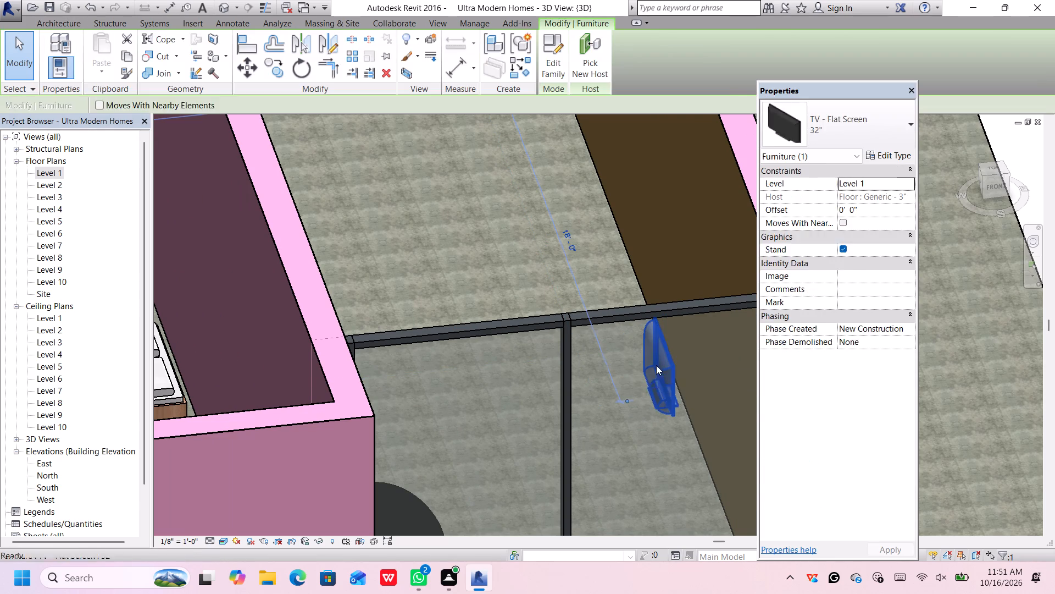
Return the 3D view to a top-down orientation and dismiss the Autodesk notification card.
drag(595, 376, 551, 376)
scroll(561, 377, down, 6)
scroll(505, 377, down, 6)
scroll(291, 376, down, 2)
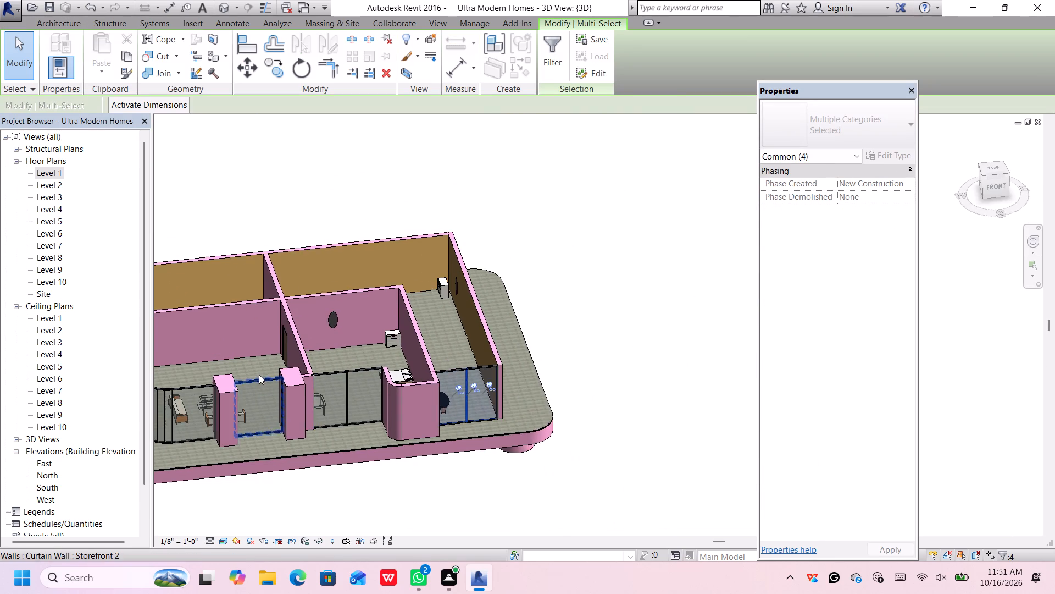
scroll(259, 375, down, 1)
middle_drag(260, 373, 288, 365)
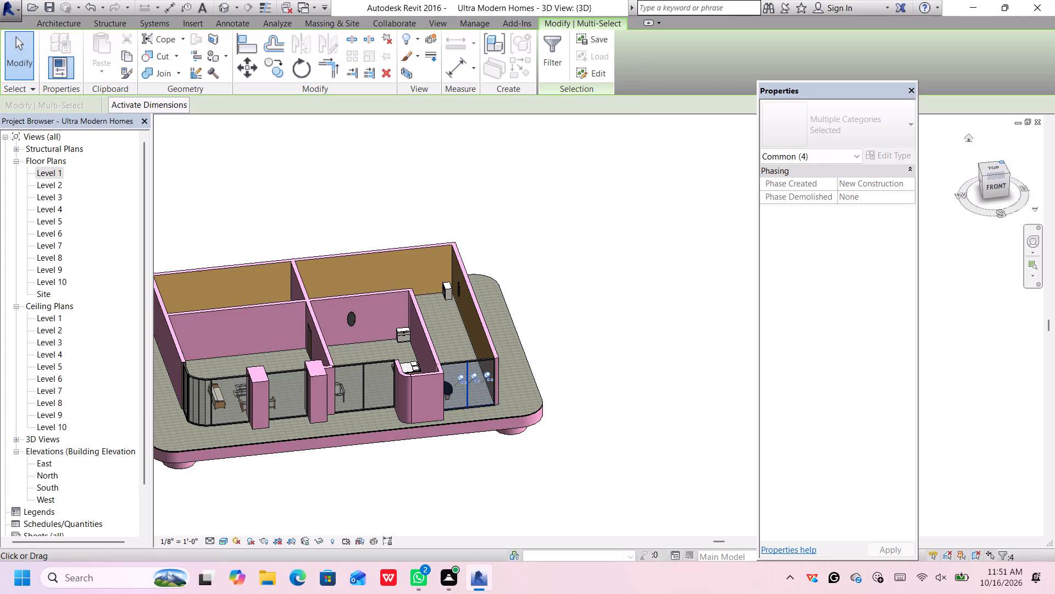
click(998, 166)
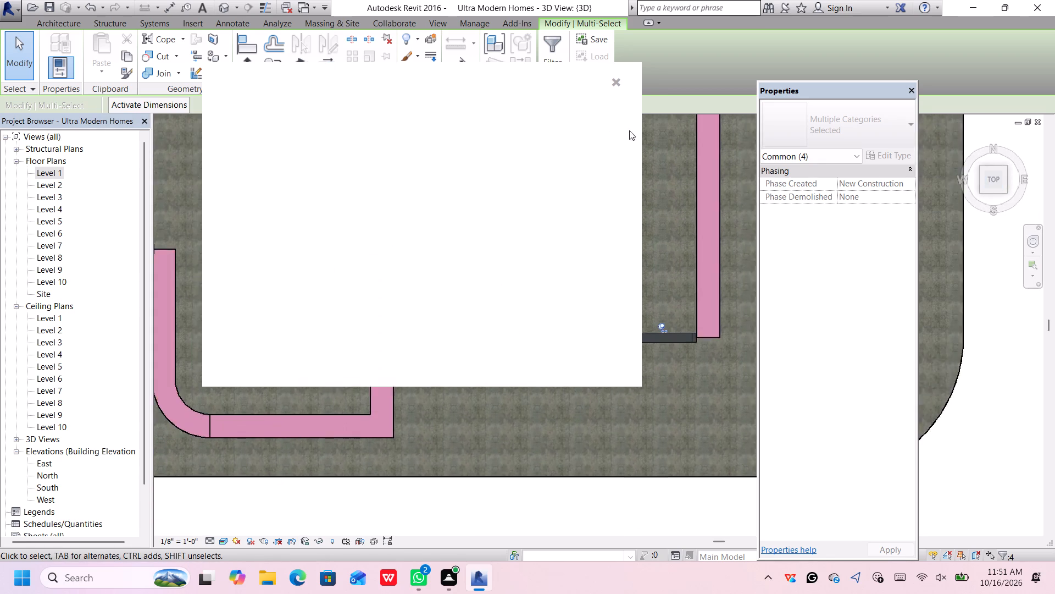
click(617, 79)
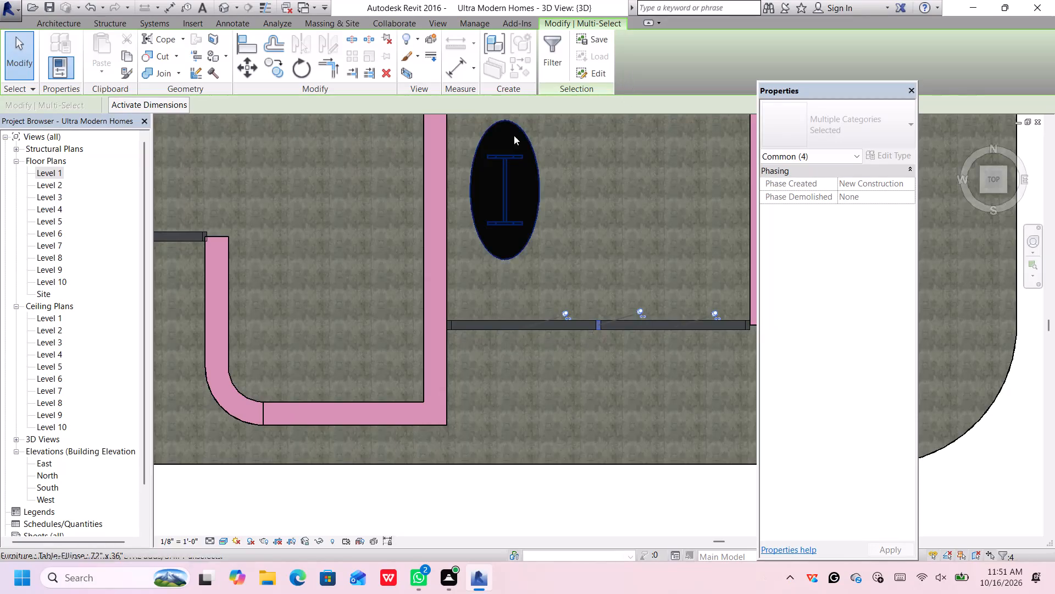
scroll(486, 128, down, 5)
scroll(556, 216, down, 1)
middle_drag(556, 215, 558, 226)
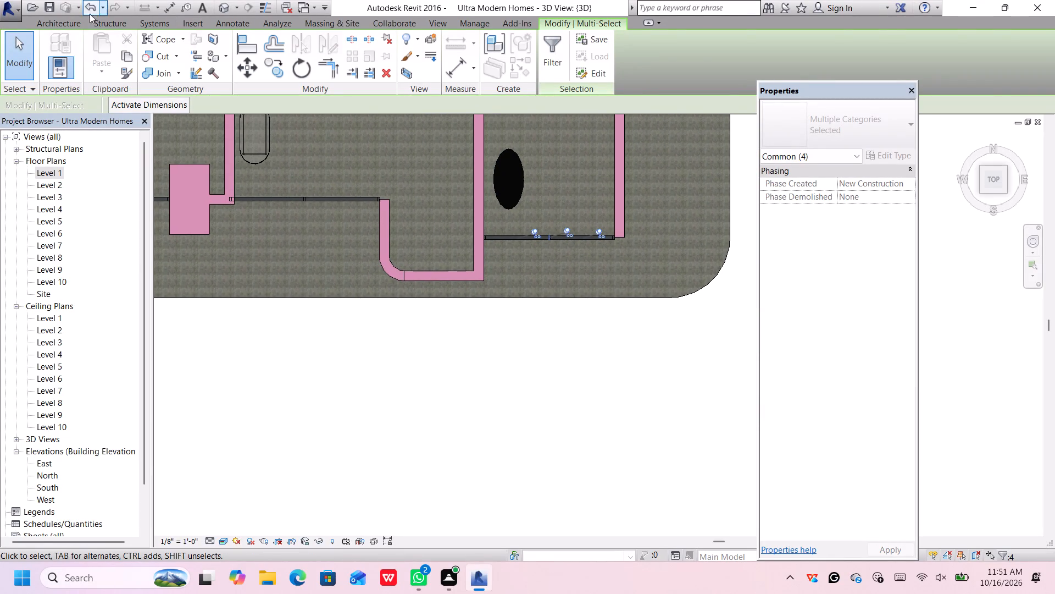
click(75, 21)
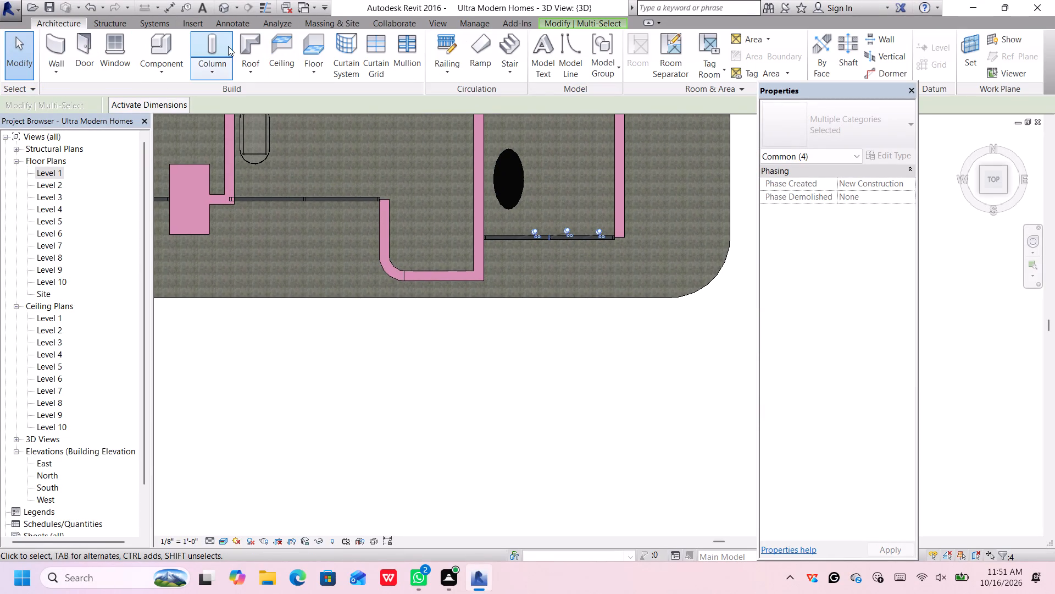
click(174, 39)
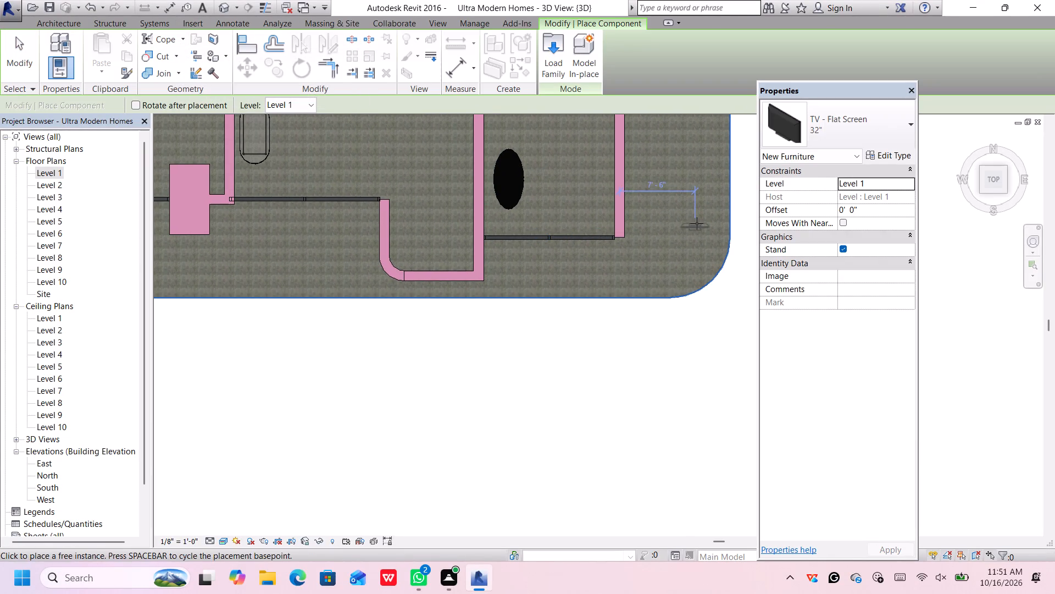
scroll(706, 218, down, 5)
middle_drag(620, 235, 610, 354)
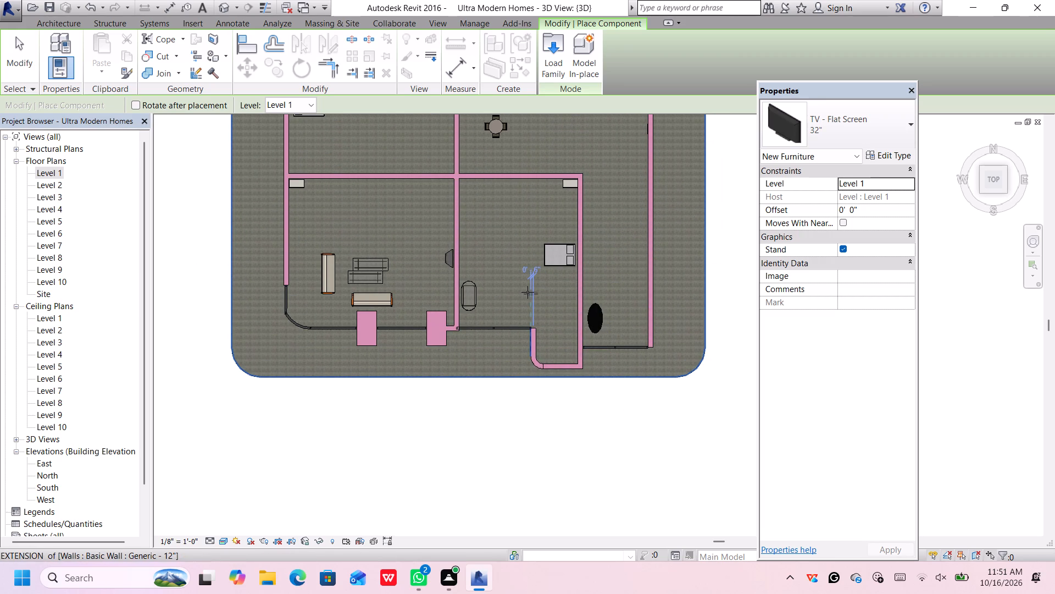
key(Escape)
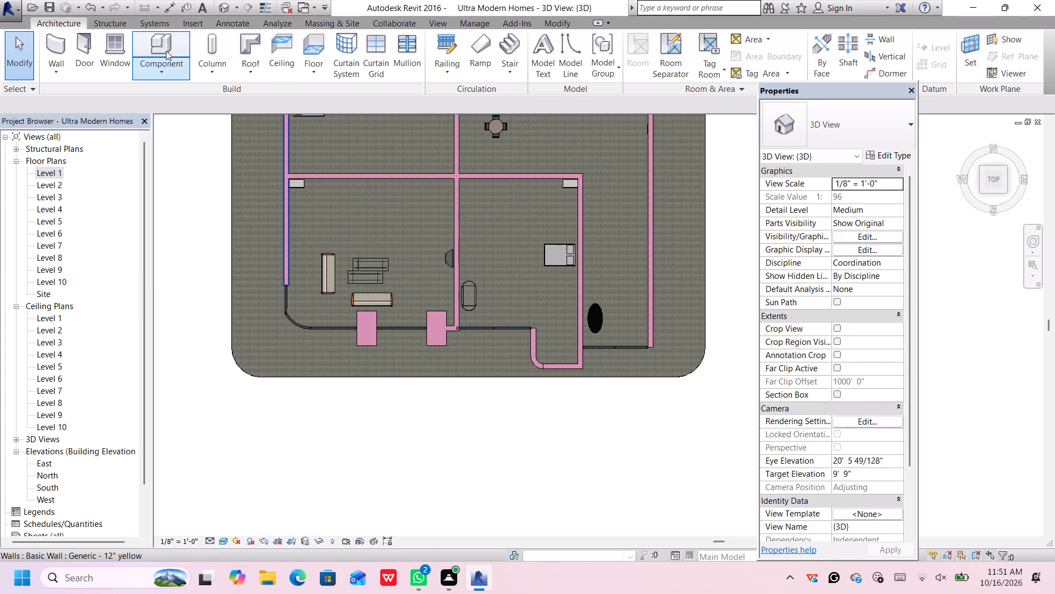
Load the TV - Flat Screen family from the Furniture folder for component placement.
click(158, 43)
click(554, 43)
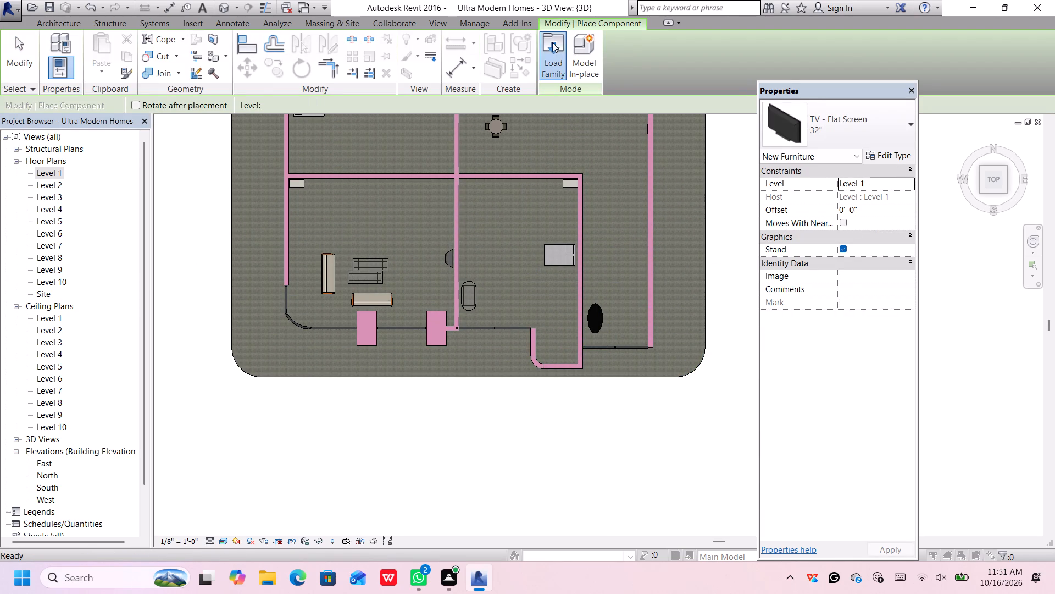
double_click(448, 338)
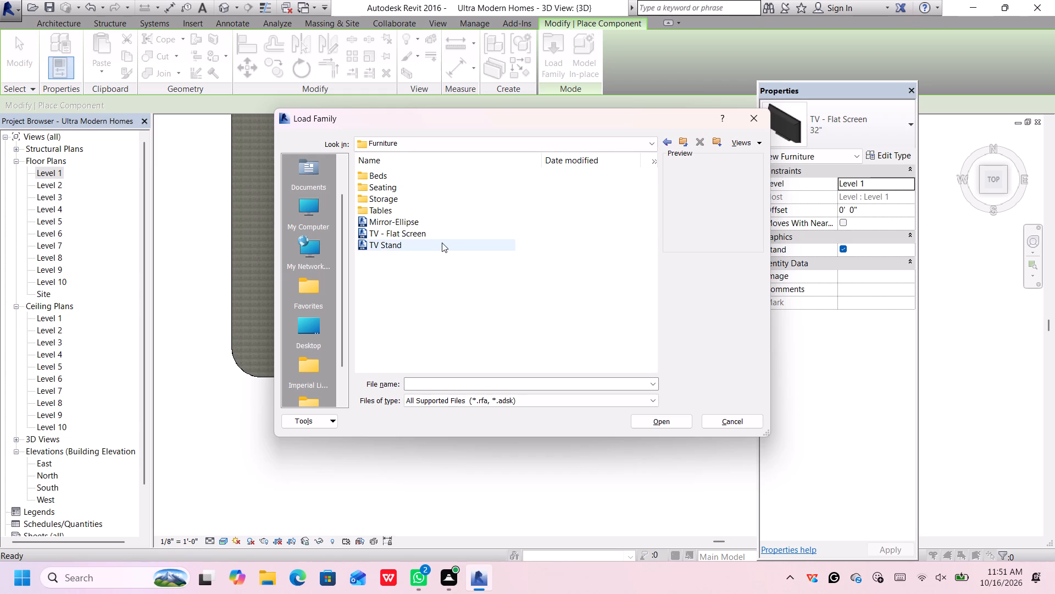
click(442, 244)
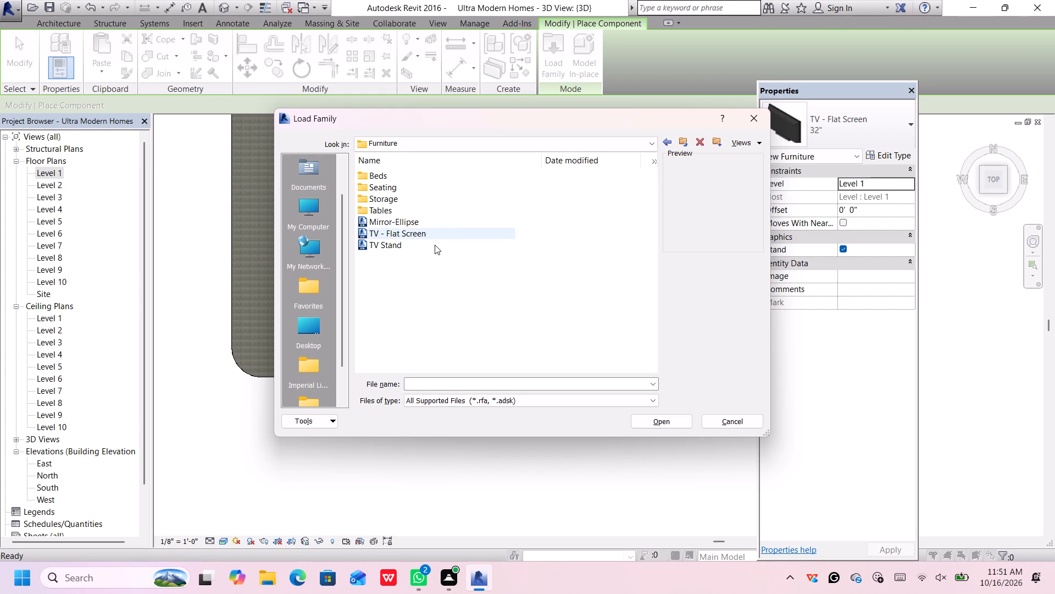
double_click(436, 243)
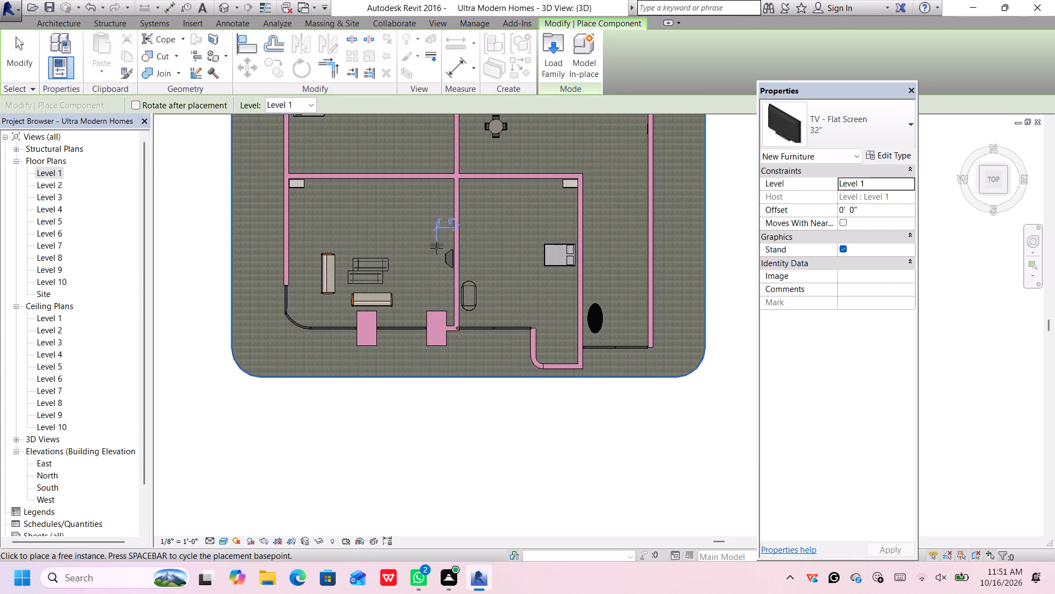
Place a 32" flat screen TV, turned parallel to the wall, on the TV stand by the living room's central partition.
scroll(442, 262, up, 8)
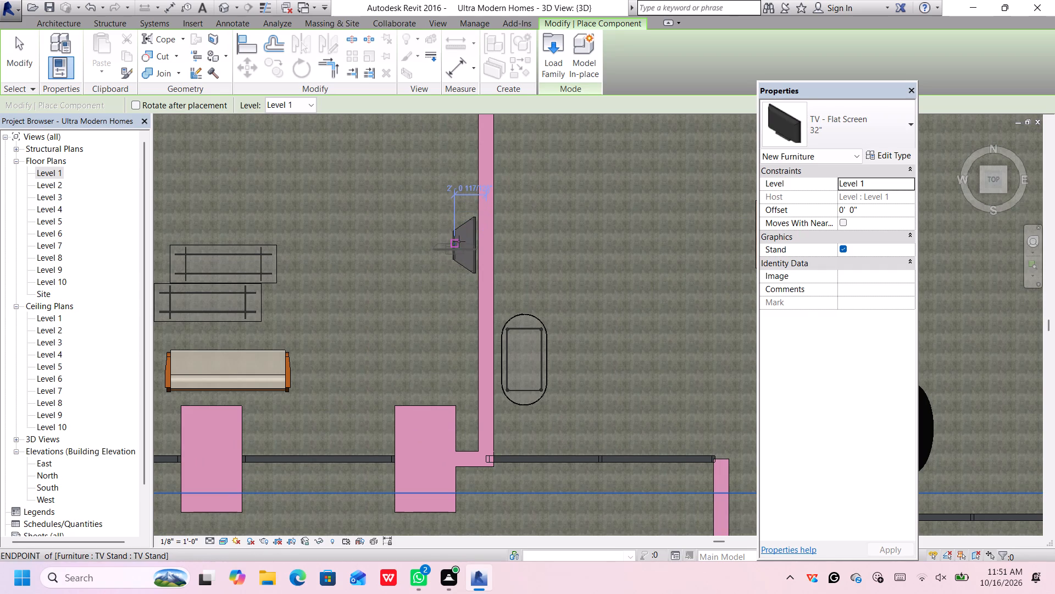
key(space)
scroll(459, 241, up, 10)
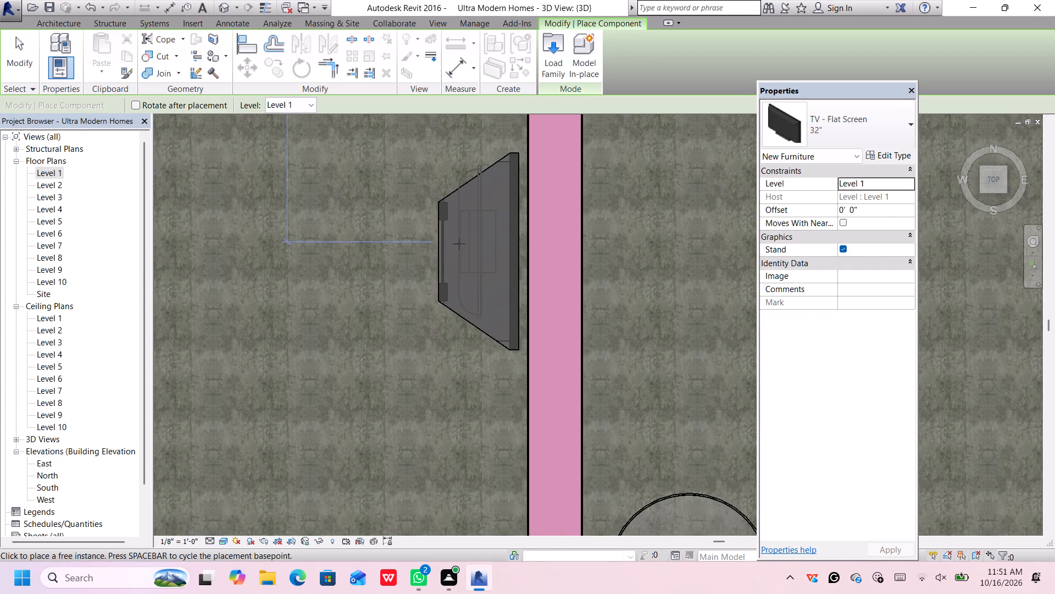
key(space)
key(space)
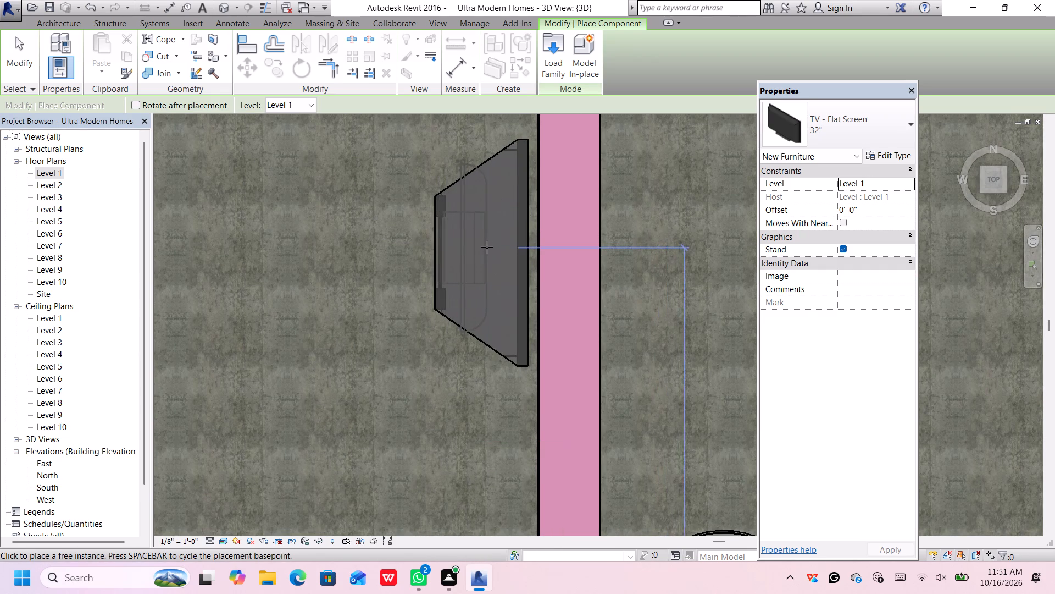
click(498, 247)
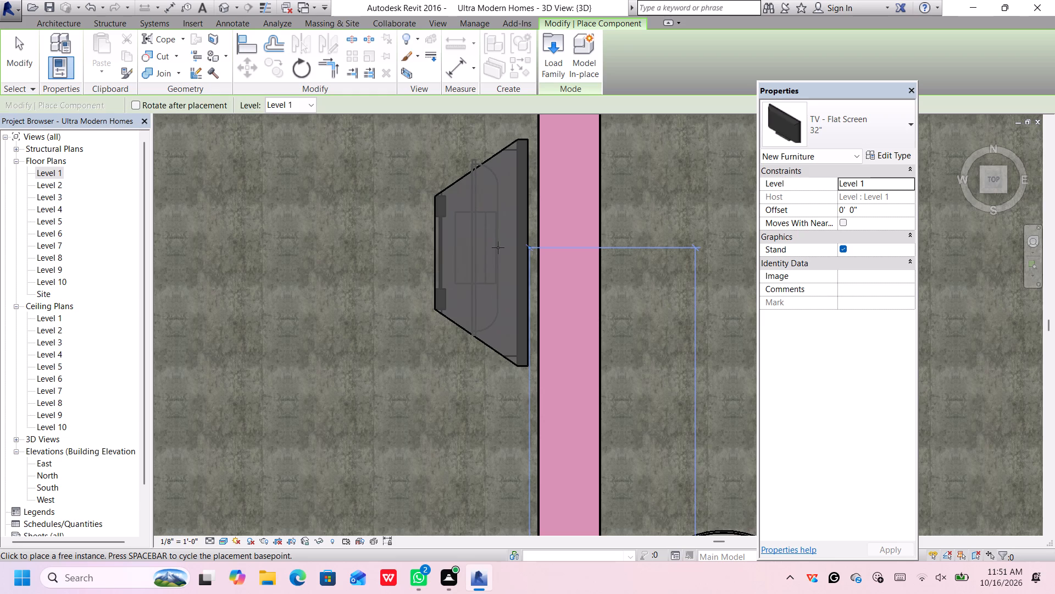
double_click(498, 248)
scroll(498, 248, down, 5)
key(Escape)
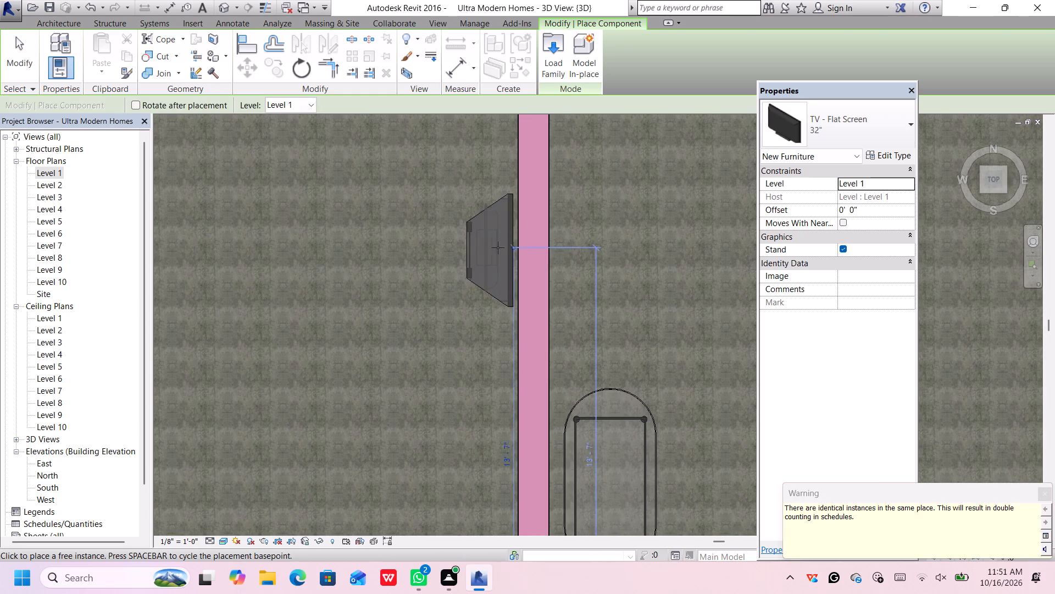
key(Escape)
Delete the TV stand against the living room side of the central partition wall.
click(479, 273)
click(485, 288)
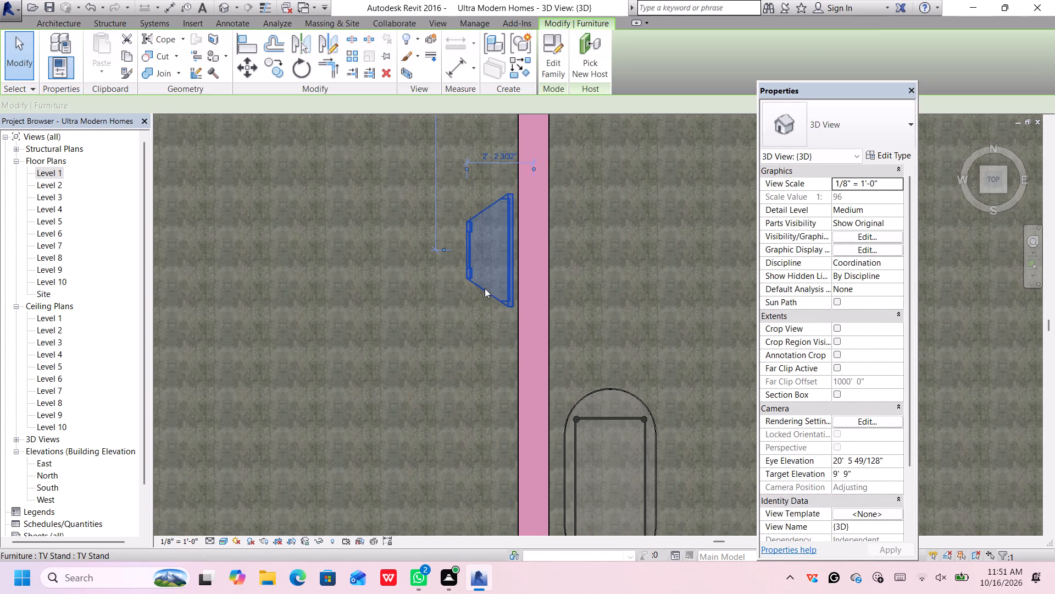
key(Delete)
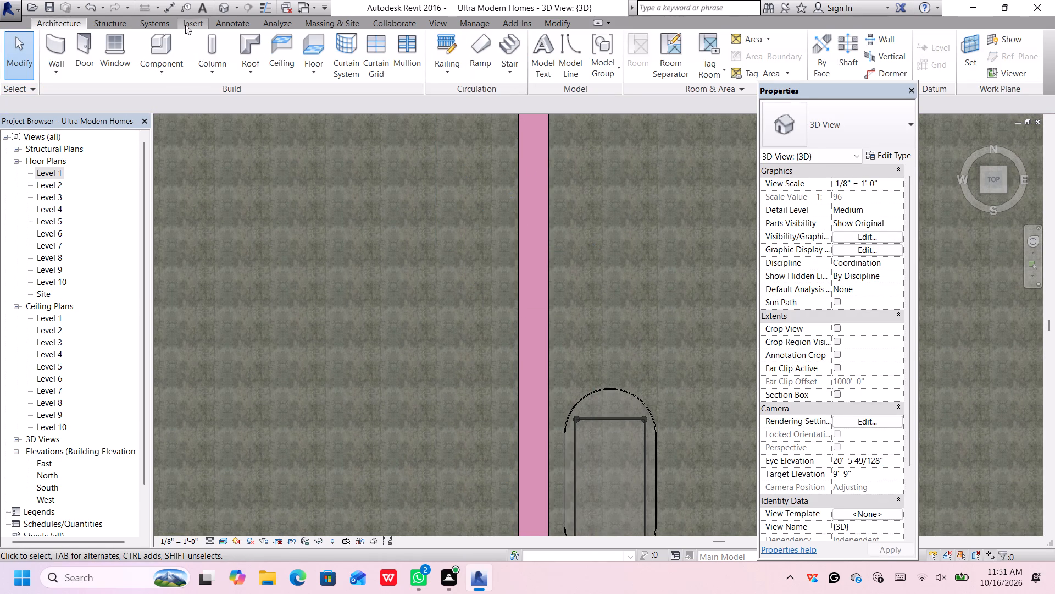
Load a family from the US Imperial library's Furniture folder for component placement.
click(168, 45)
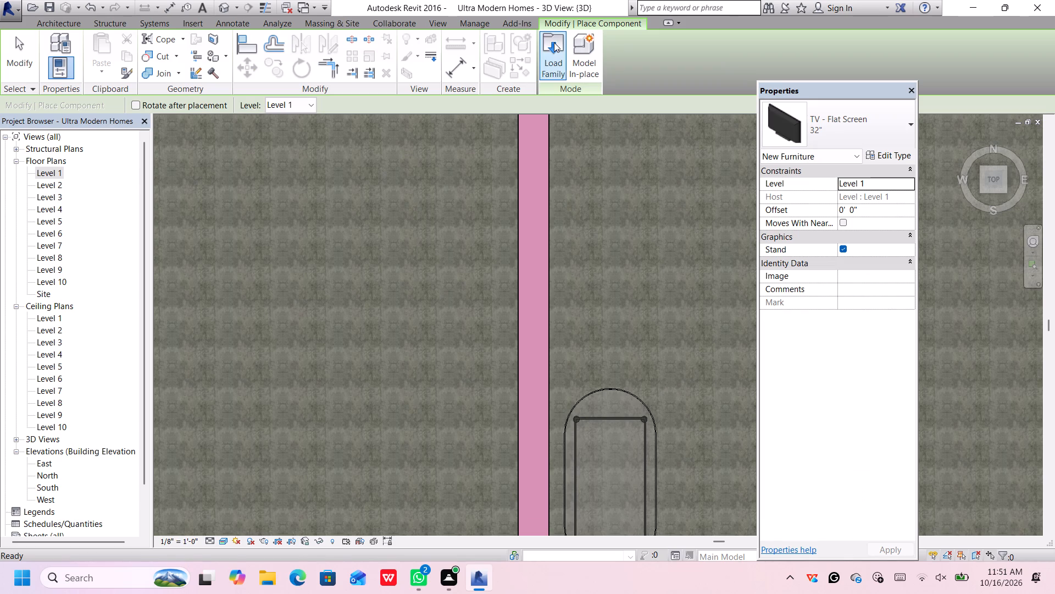
click(554, 42)
double_click(407, 351)
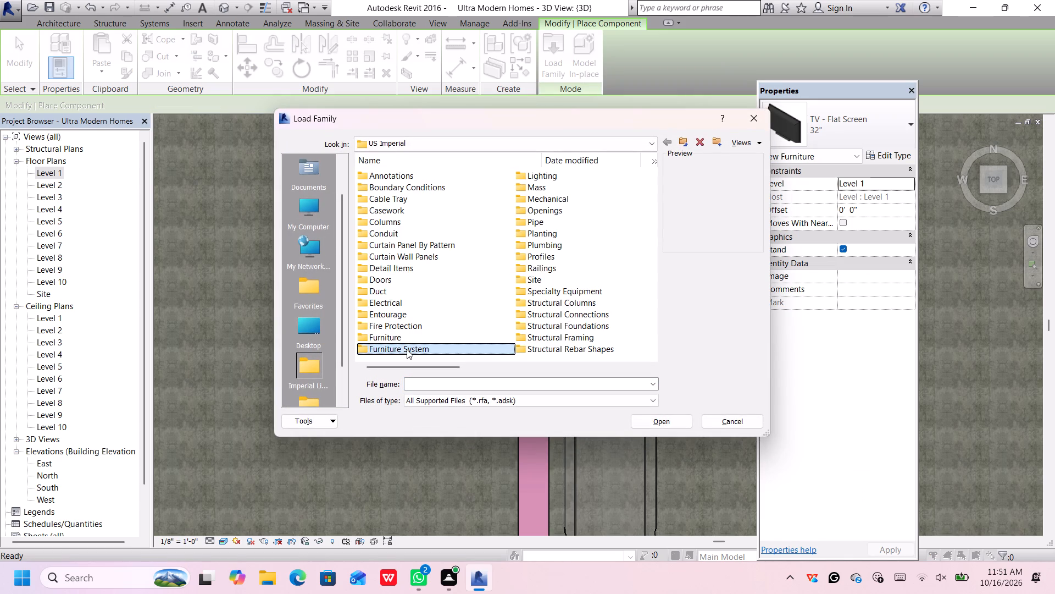
double_click(446, 347)
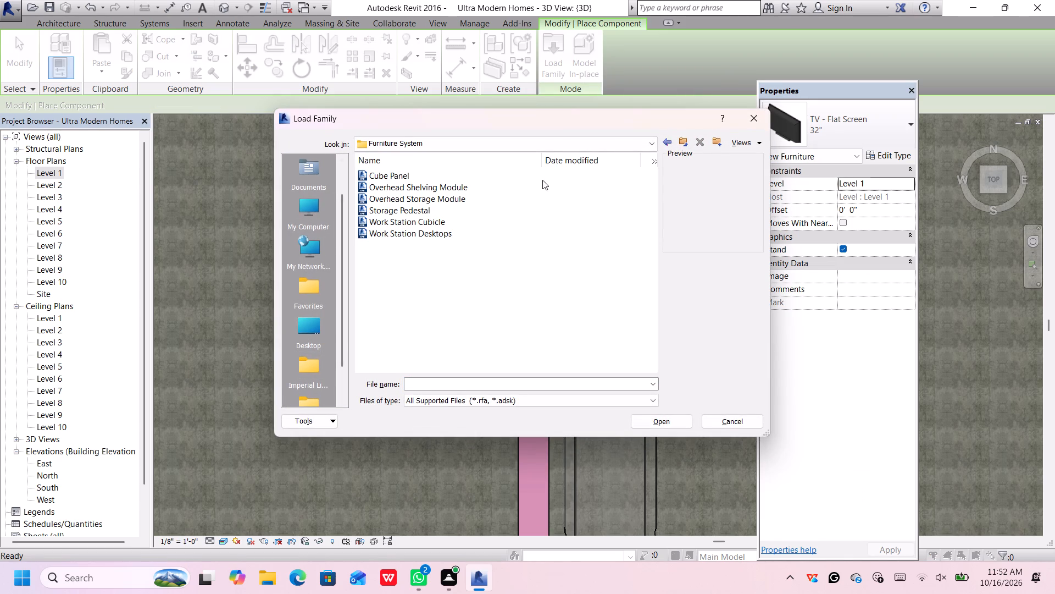
click(670, 139)
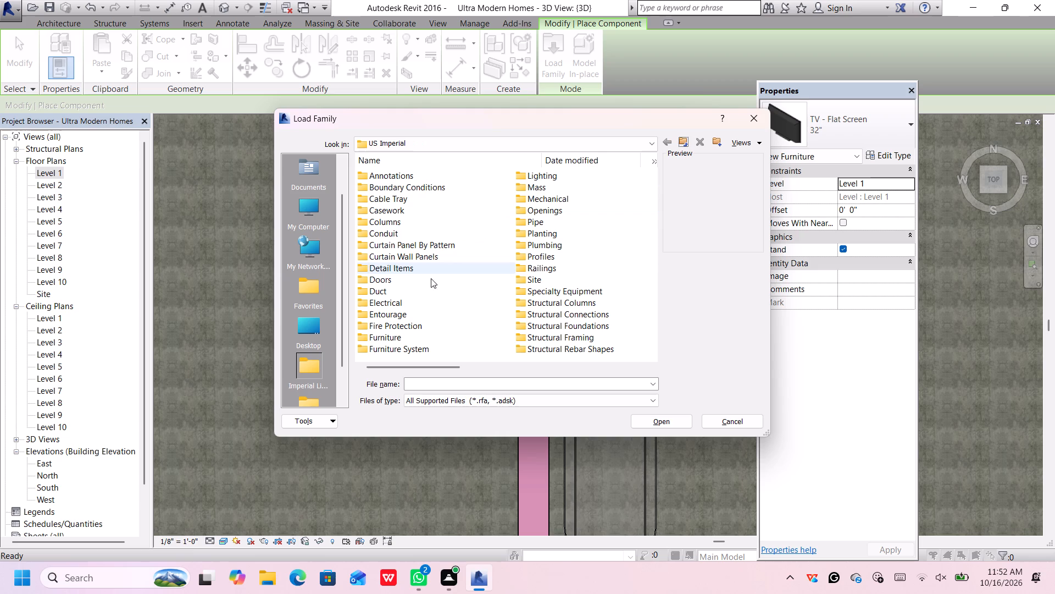
double_click(421, 340)
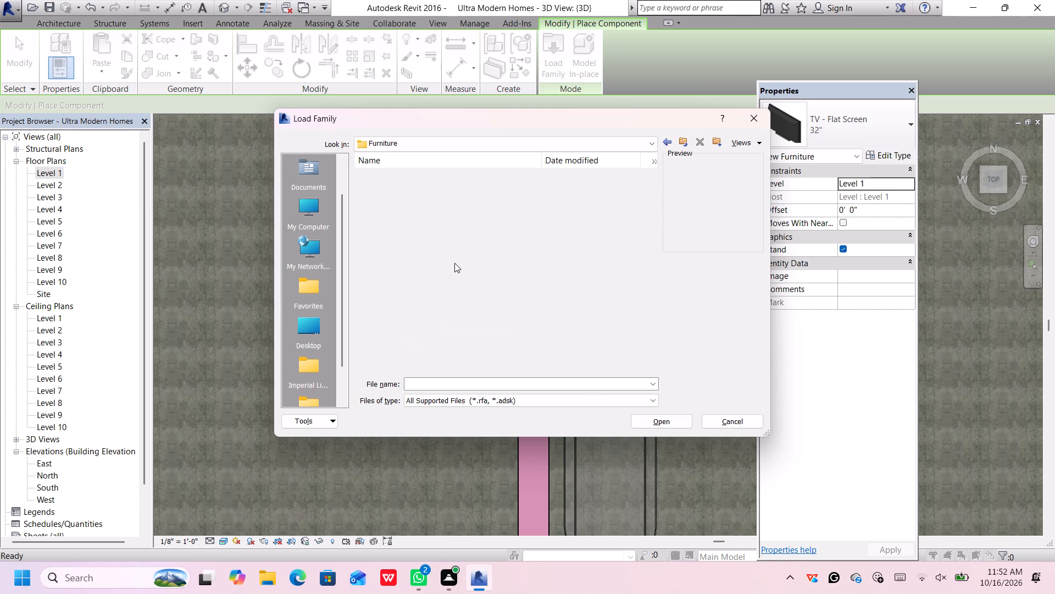
click(468, 245)
double_click(468, 246)
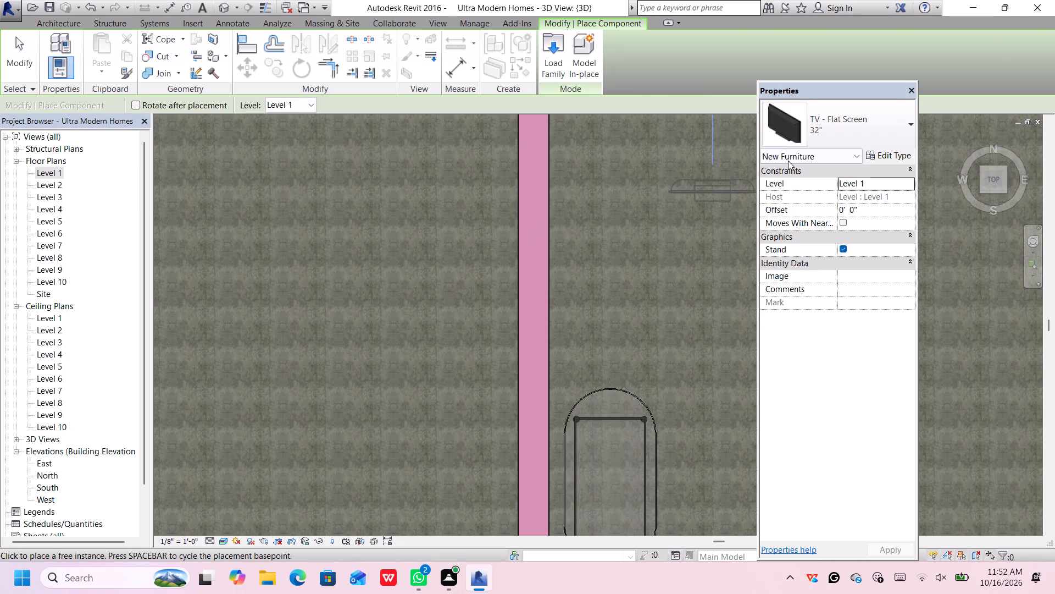
Place the TV Stand type, rotated parallel to the wall, against the central partition facing the living room sofas, dismissing the notification card.
click(887, 130)
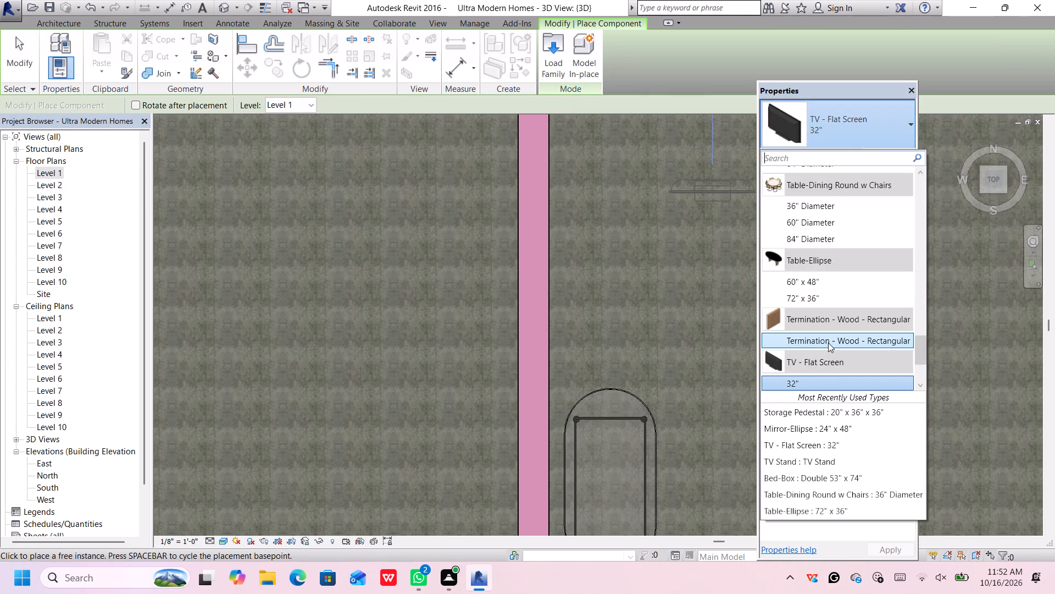
scroll(828, 343, down, 5)
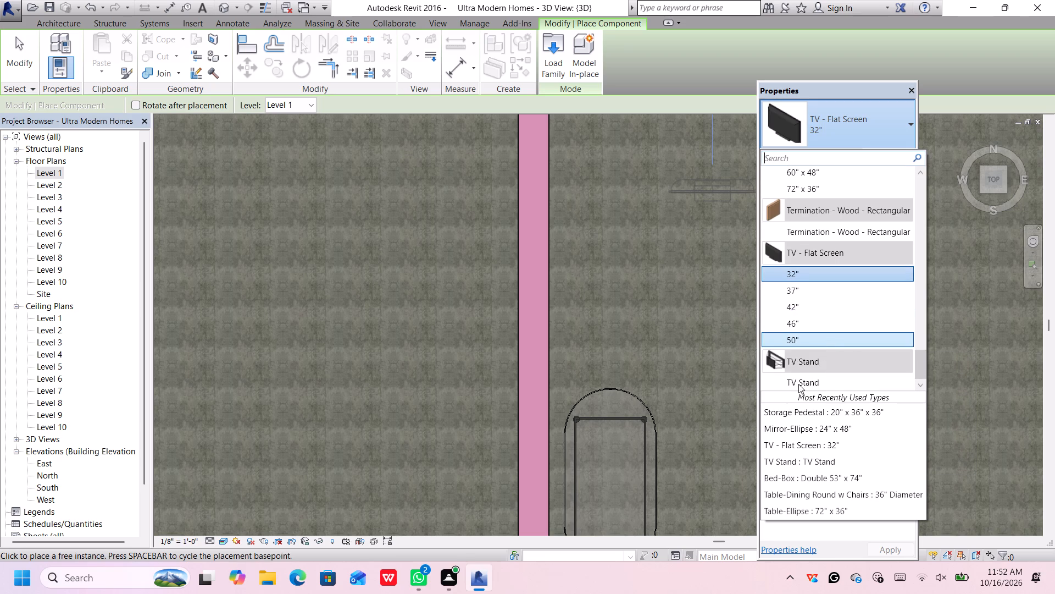
click(809, 378)
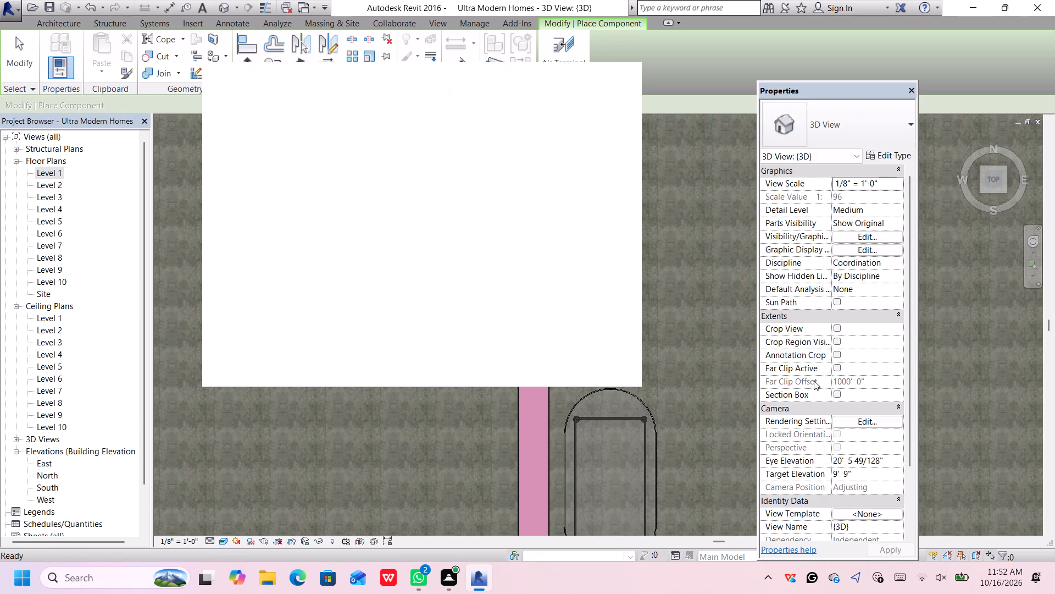
click(613, 80)
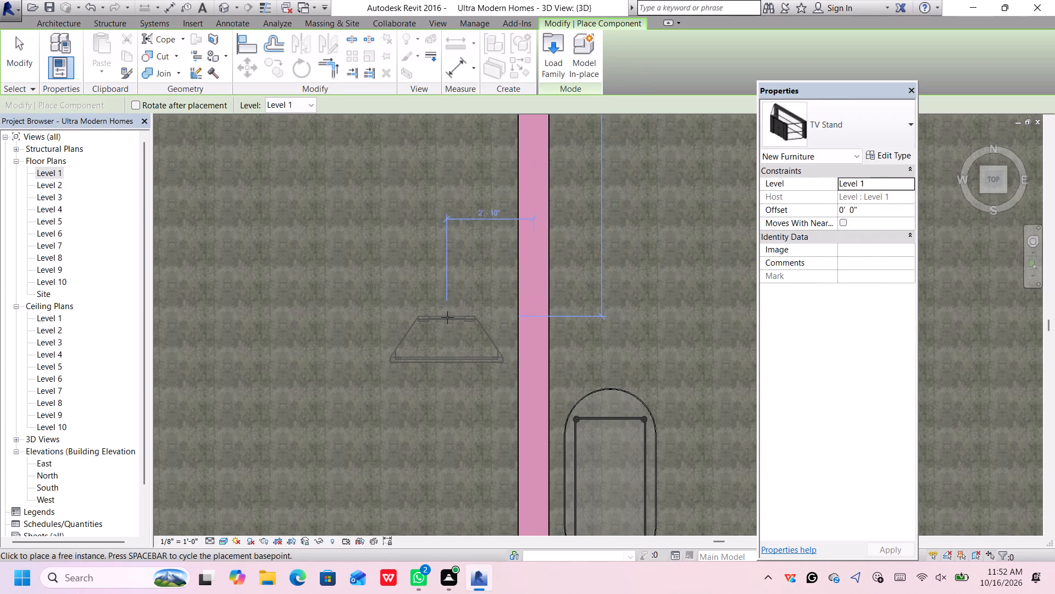
key(space)
key(space)
key(space)
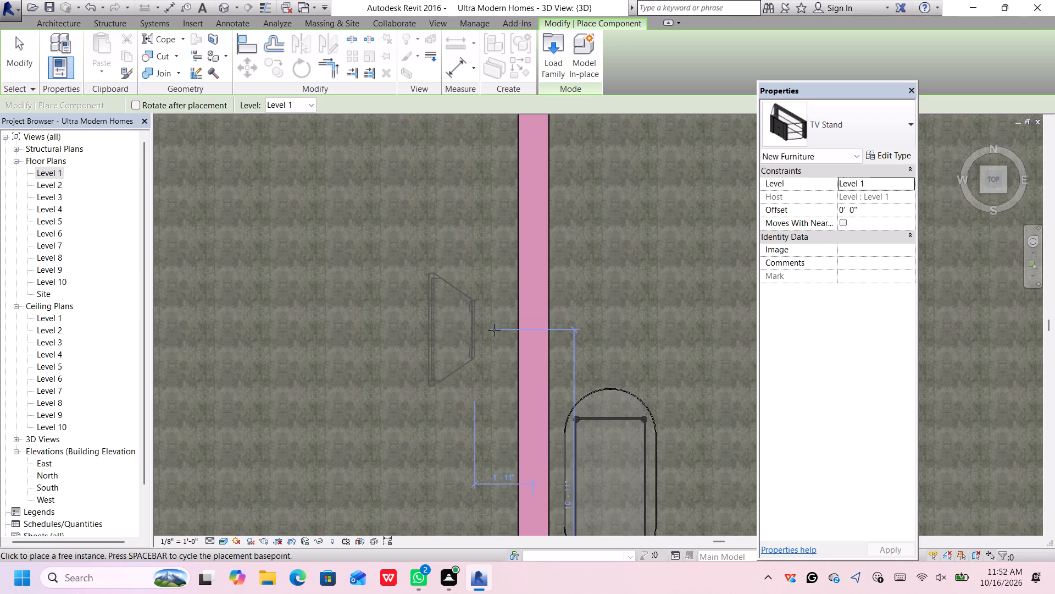
scroll(513, 340, down, 7)
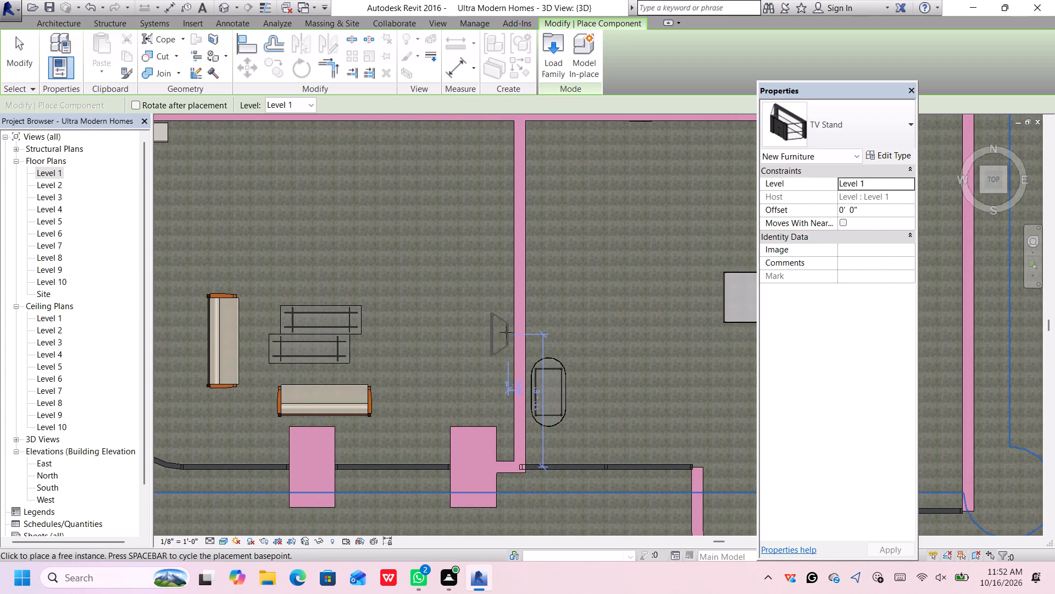
click(509, 331)
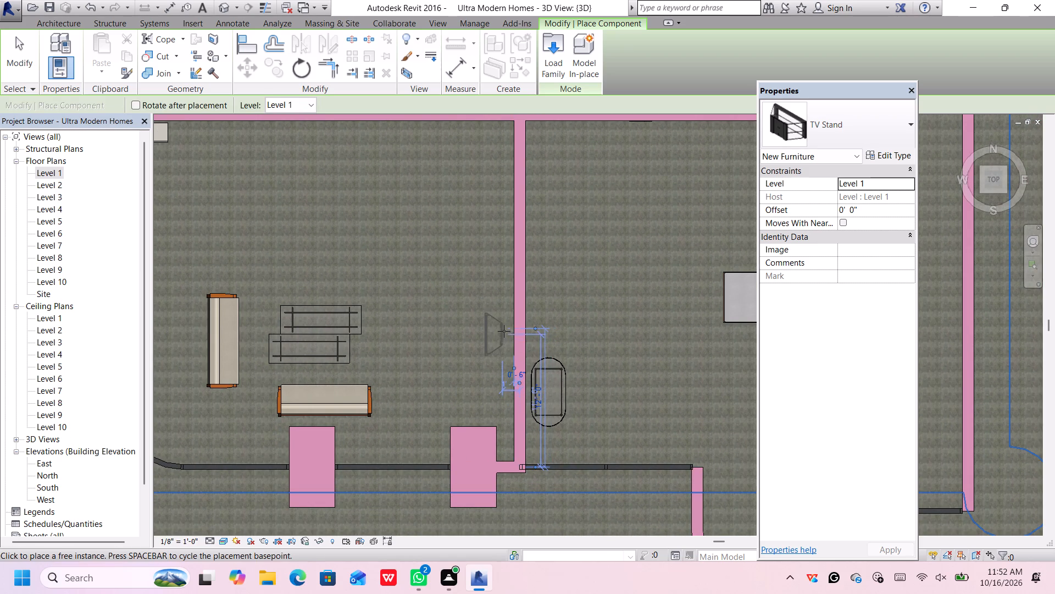
scroll(507, 328, up, 9)
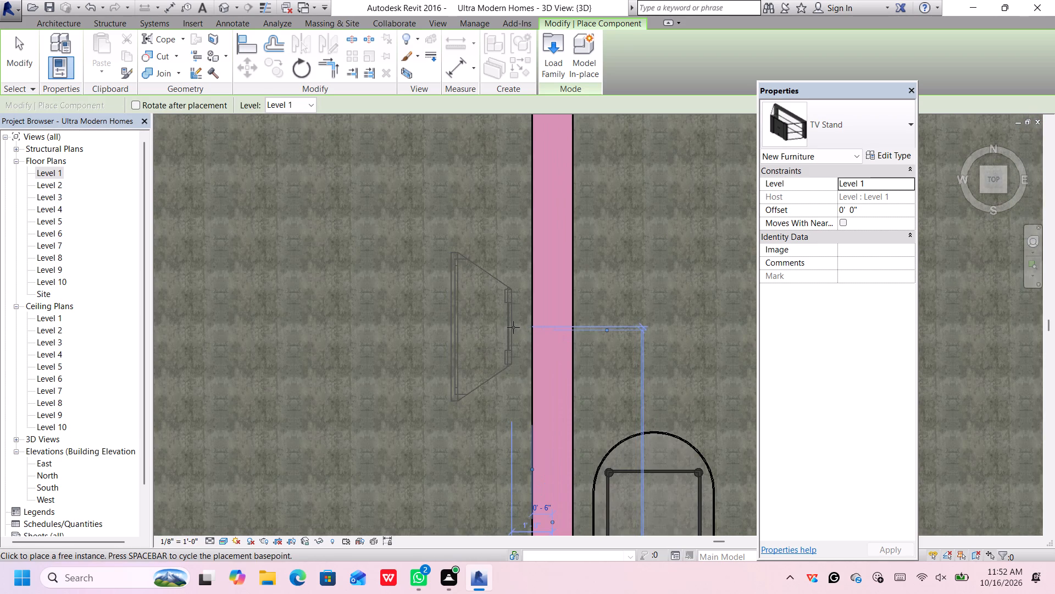
click(518, 326)
scroll(518, 326, down, 9)
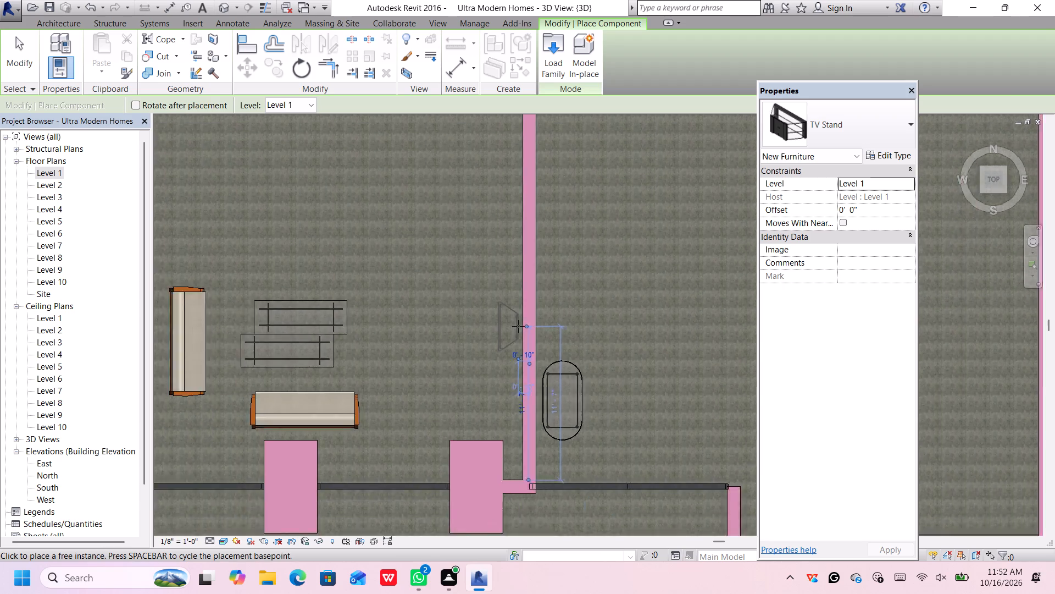
Place a TV stand against the inner face of the east exterior wall, north of the elliptical table.
scroll(518, 326, down, 5)
middle_drag(521, 324, 362, 266)
scroll(499, 256, up, 2)
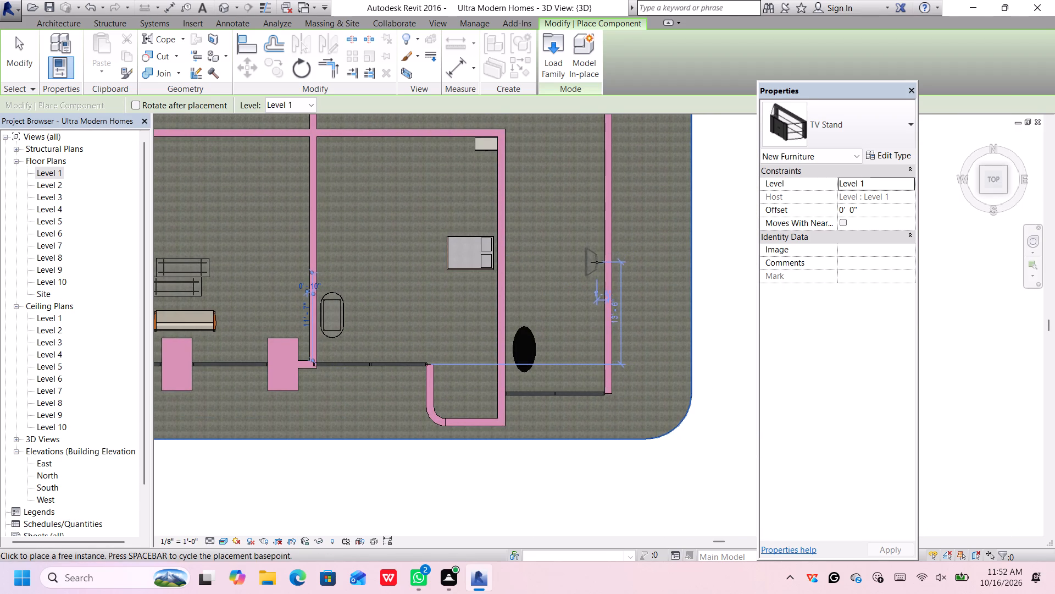
scroll(598, 268, up, 6)
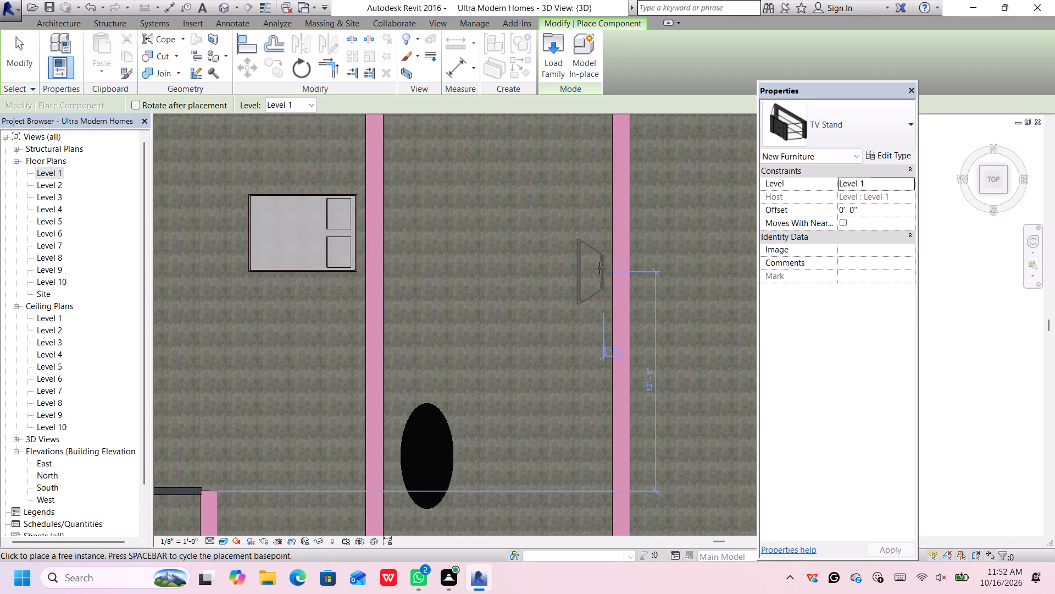
click(599, 268)
Place three TV stands at successive points northward along the living room side of the central partition.
scroll(562, 305, down, 6)
scroll(459, 295, down, 1)
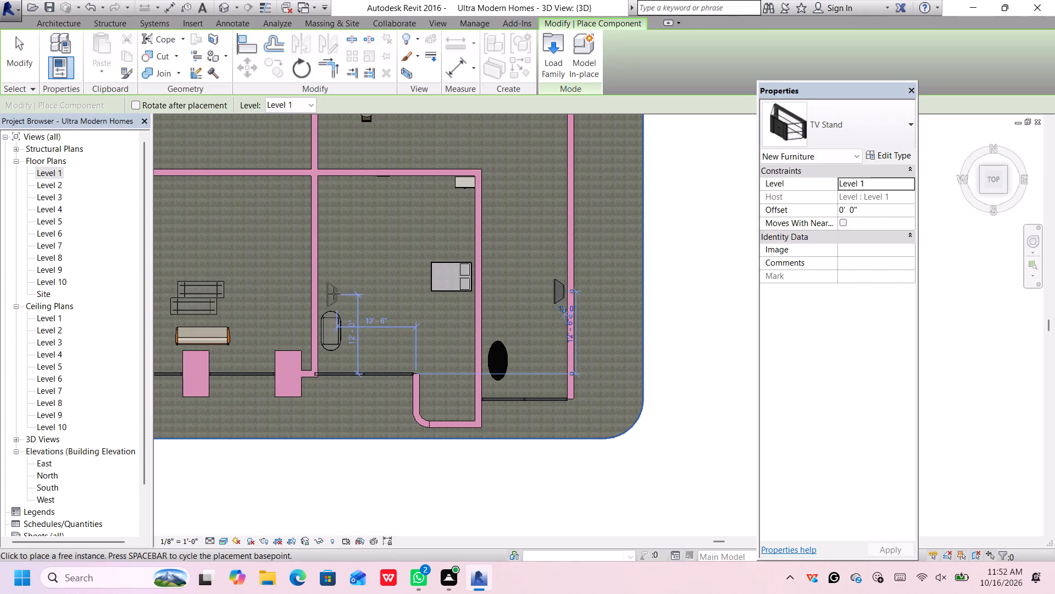
middle_drag(266, 294, 381, 321)
scroll(381, 321, up, 7)
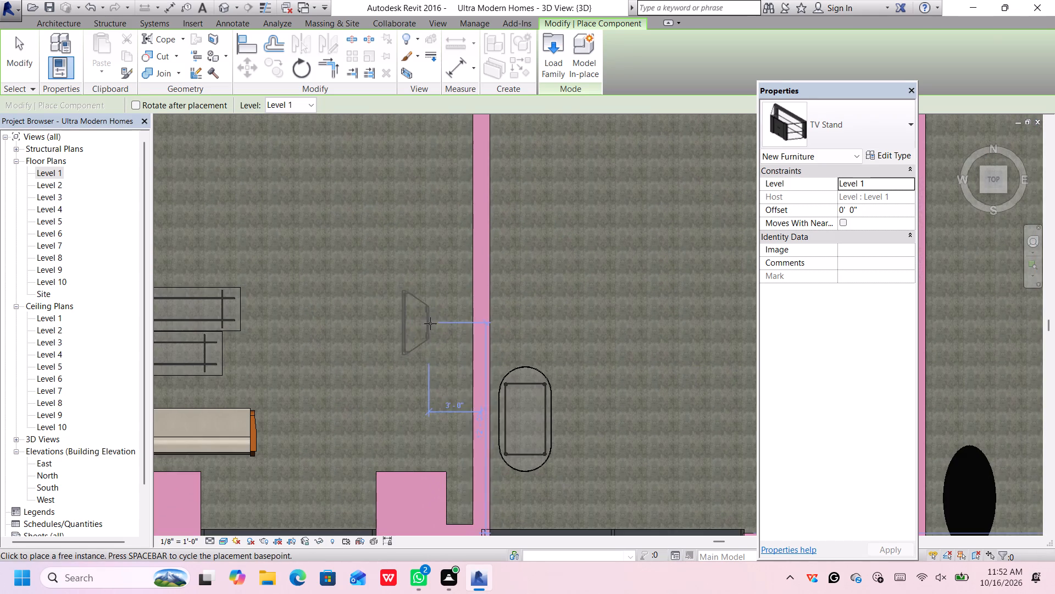
click(460, 327)
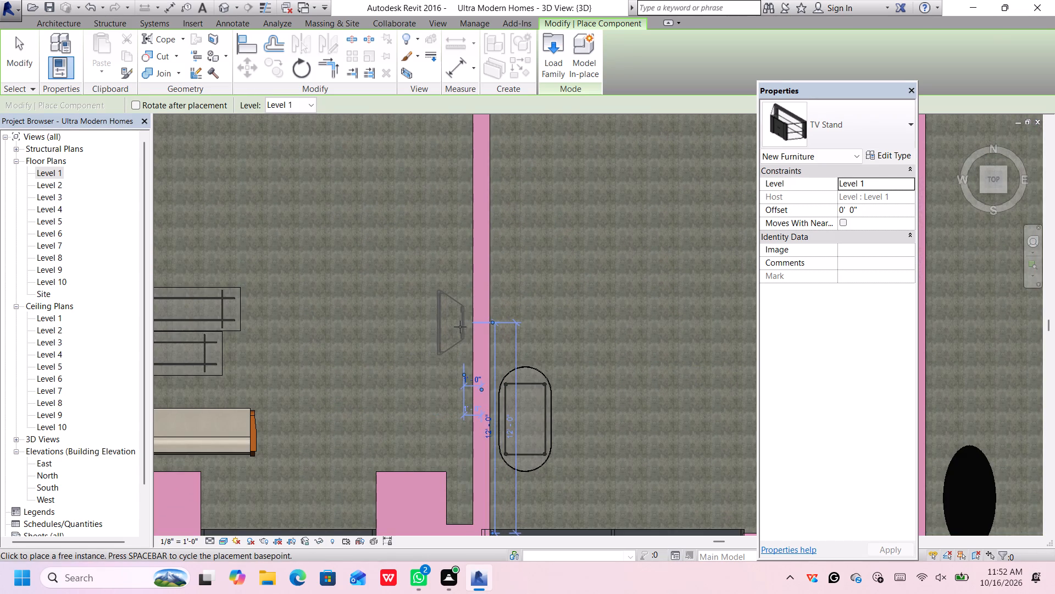
click(464, 287)
scroll(466, 289, down, 6)
middle_drag(466, 289, 481, 345)
scroll(481, 343, up, 4)
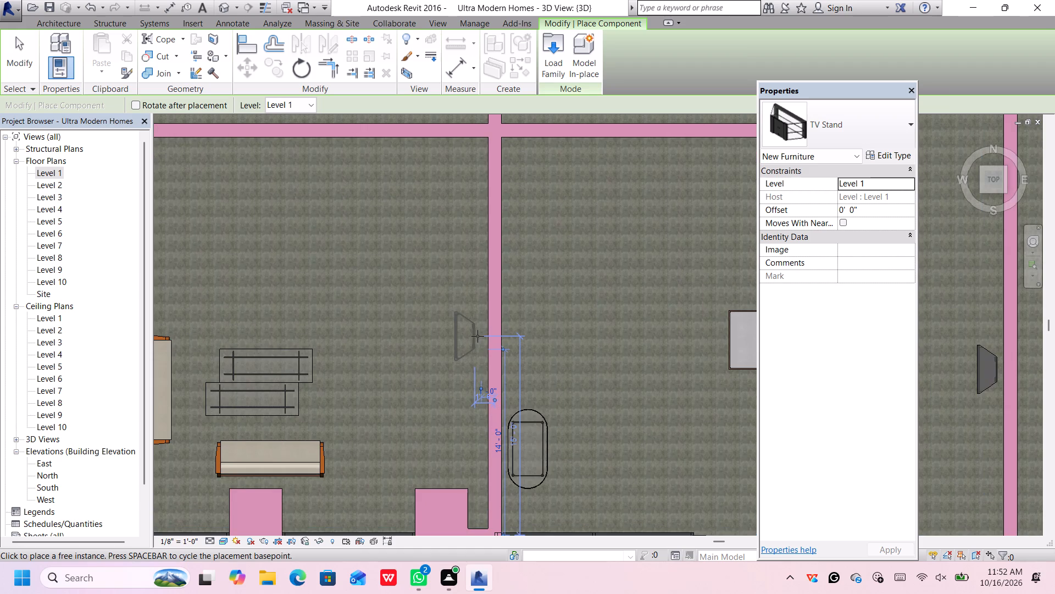
click(478, 304)
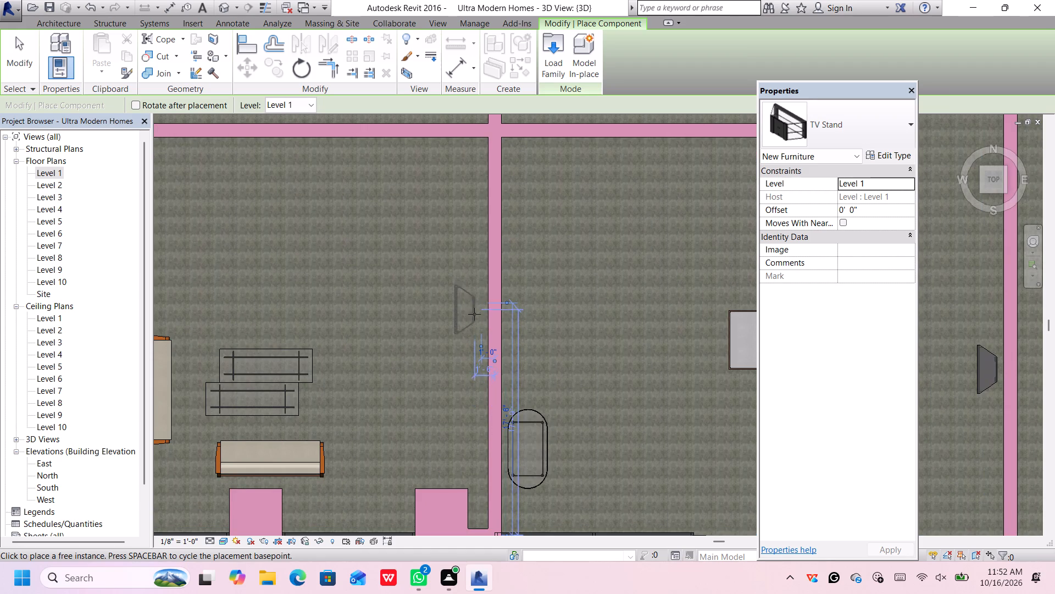
Place TV stands on the living room side of the central partition, level with the adjoining room's oval table, and end placement.
scroll(488, 411, up, 6)
click(480, 411)
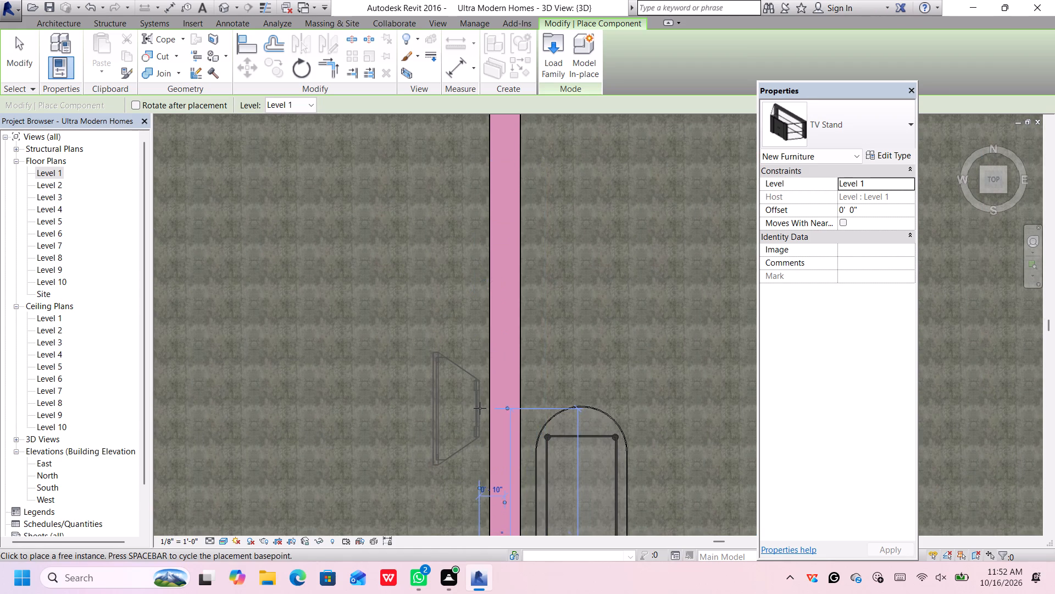
click(480, 408)
scroll(480, 410, down, 5)
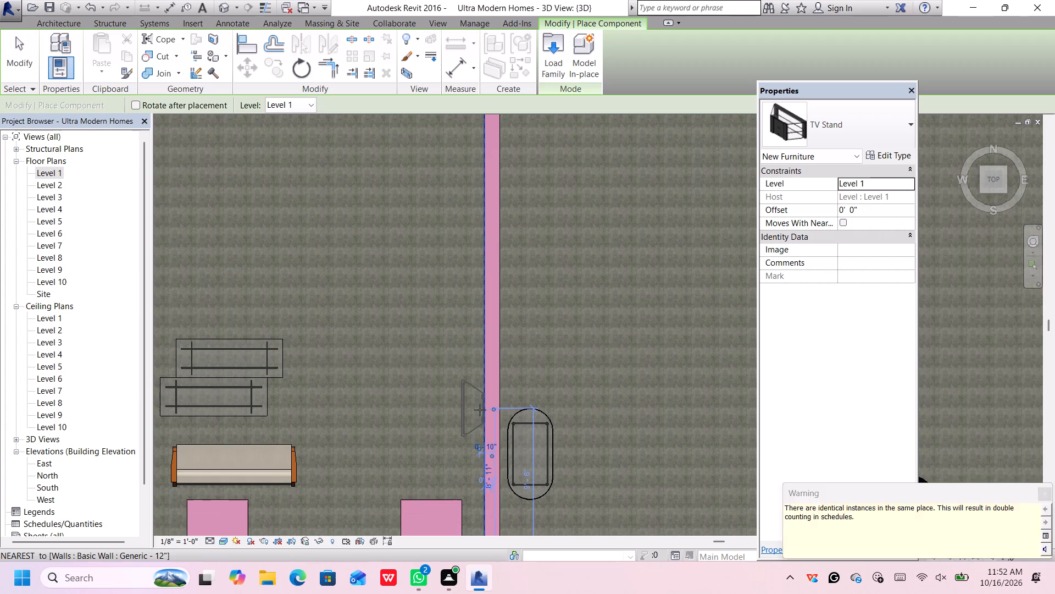
click(480, 410)
key(Escape)
scroll(470, 403, down, 3)
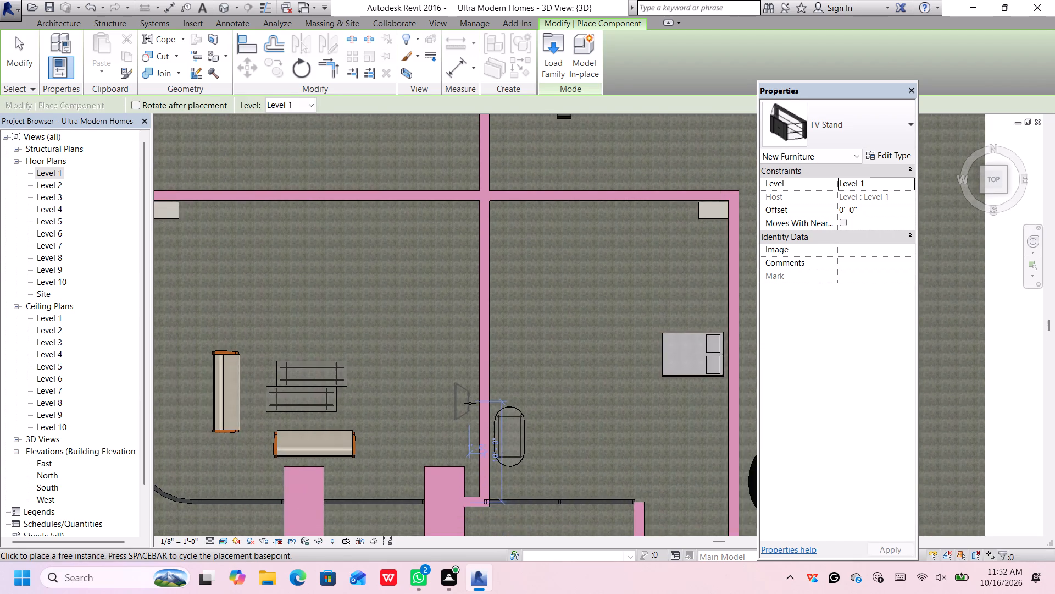
scroll(470, 403, down, 3)
key(Escape)
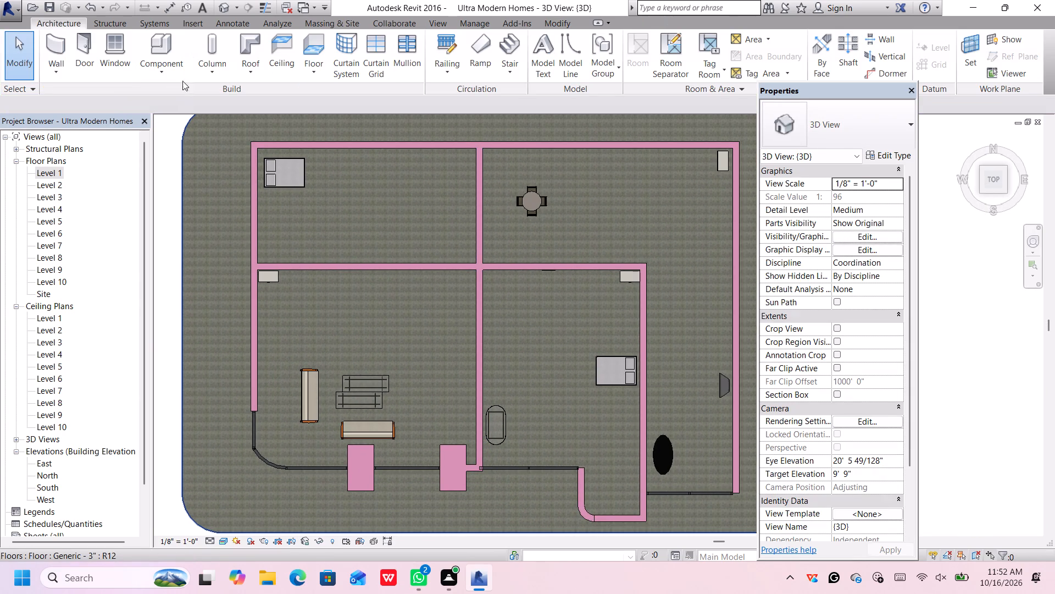
Place a TV Stand, rotated parallel to the central partition, in the living room east of the coffee tables, and end placement.
click(155, 37)
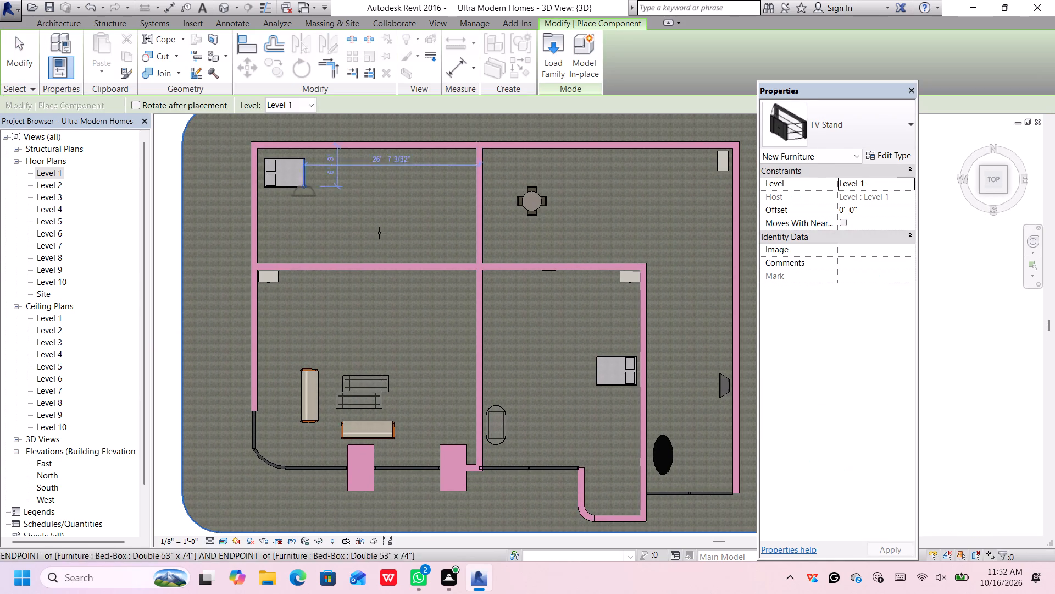
key(space)
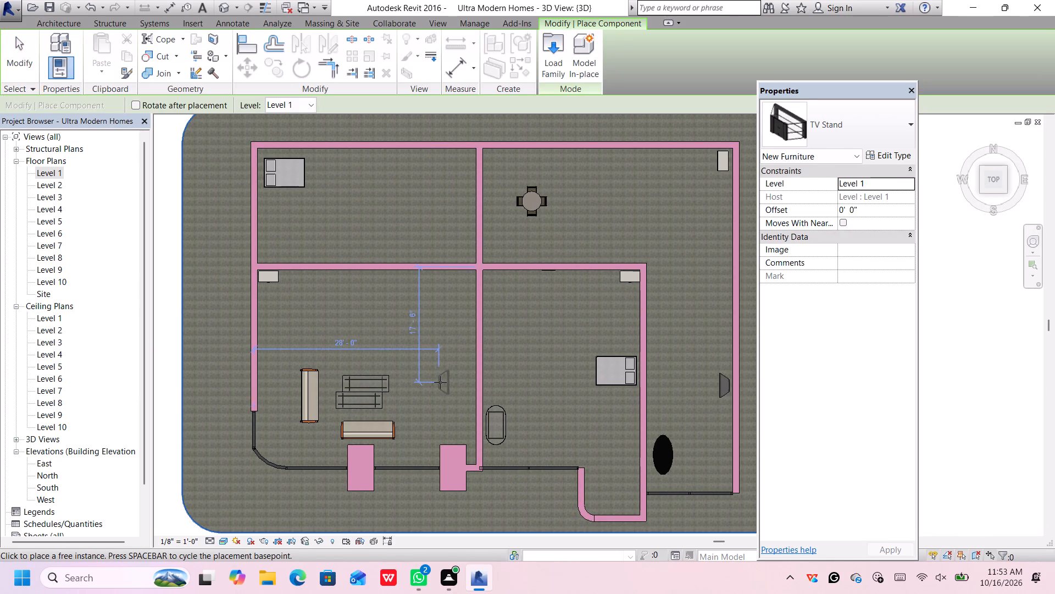
key(space)
key(space)
click(460, 392)
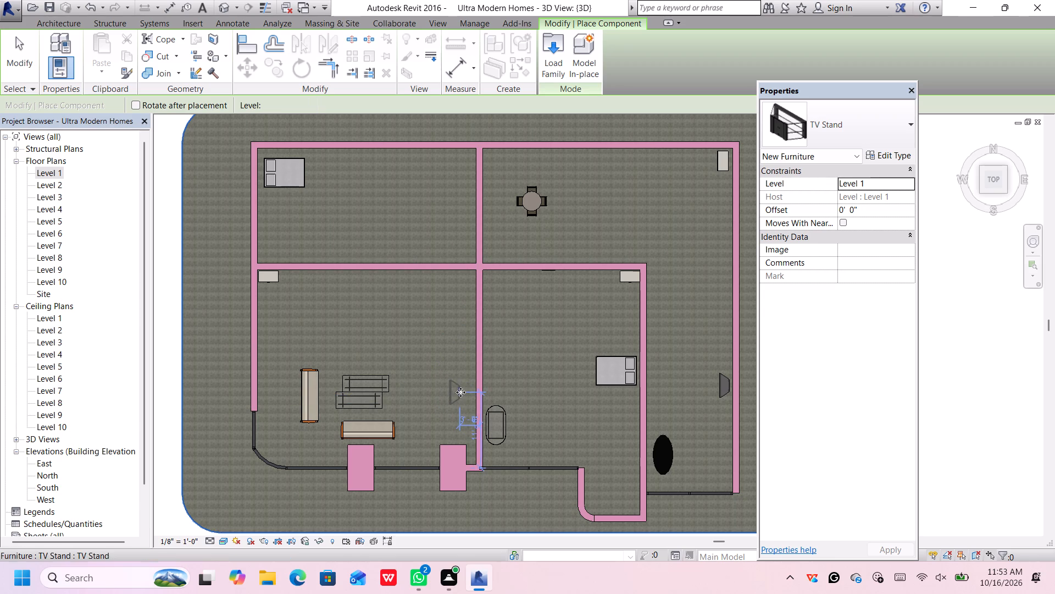
key(Escape)
key(Escape)
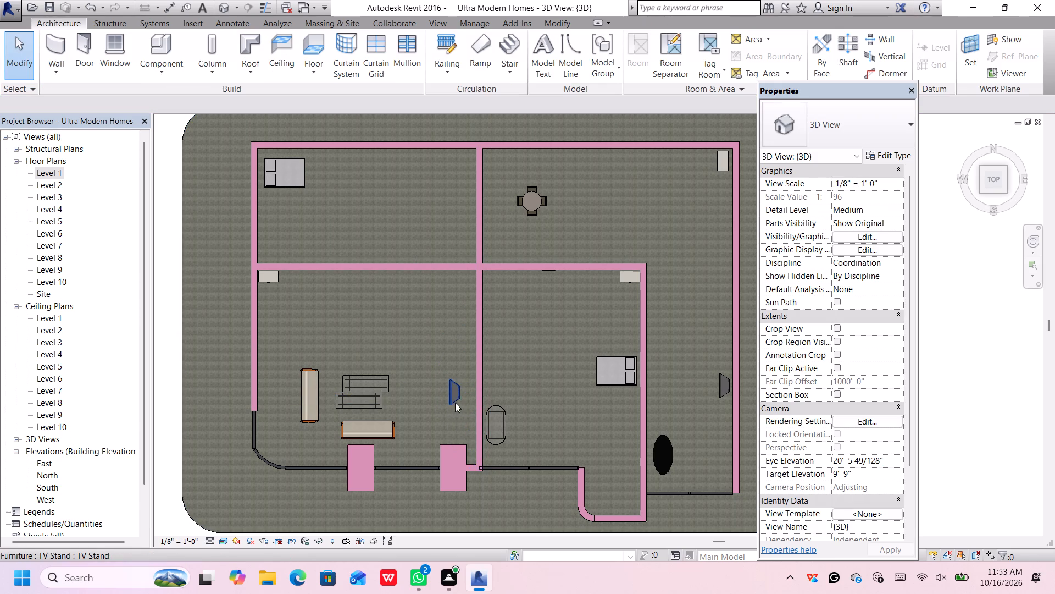
Nudge the living room TV stand east toward the central partition and slightly south, and deselect it.
scroll(454, 399, up, 2)
scroll(454, 399, down, 1)
click(456, 399)
key(Right)
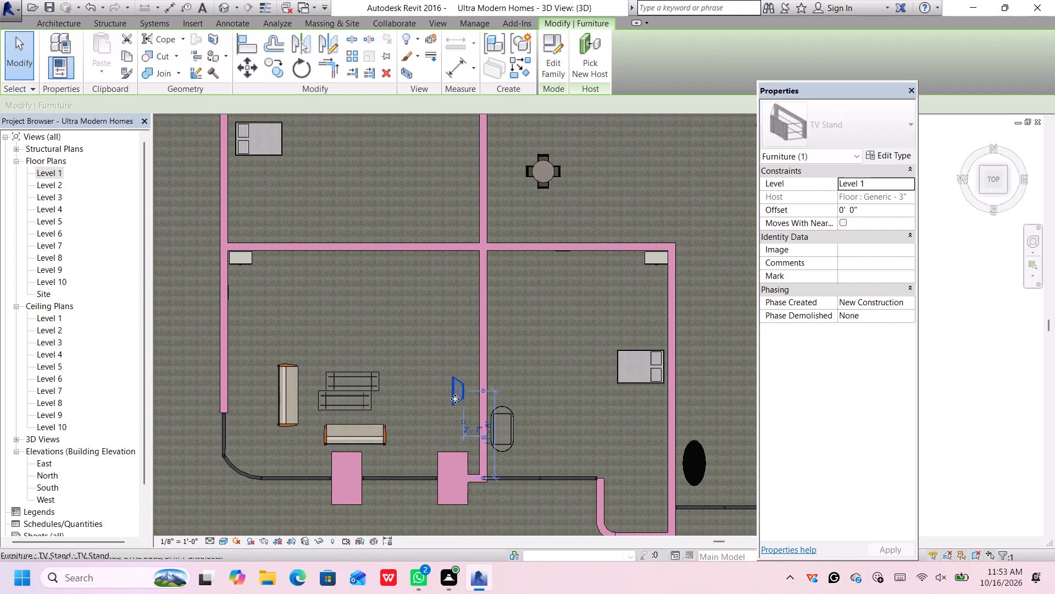
key(Right)
key(Right)
key(Right)
key(Right)
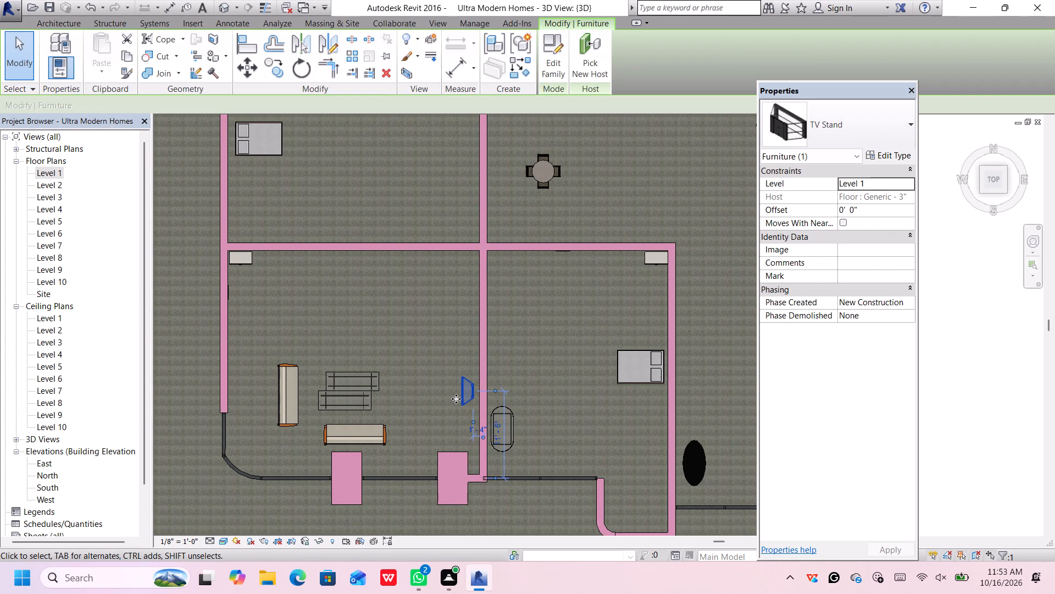
key(Down)
key(Down)
key(Down)
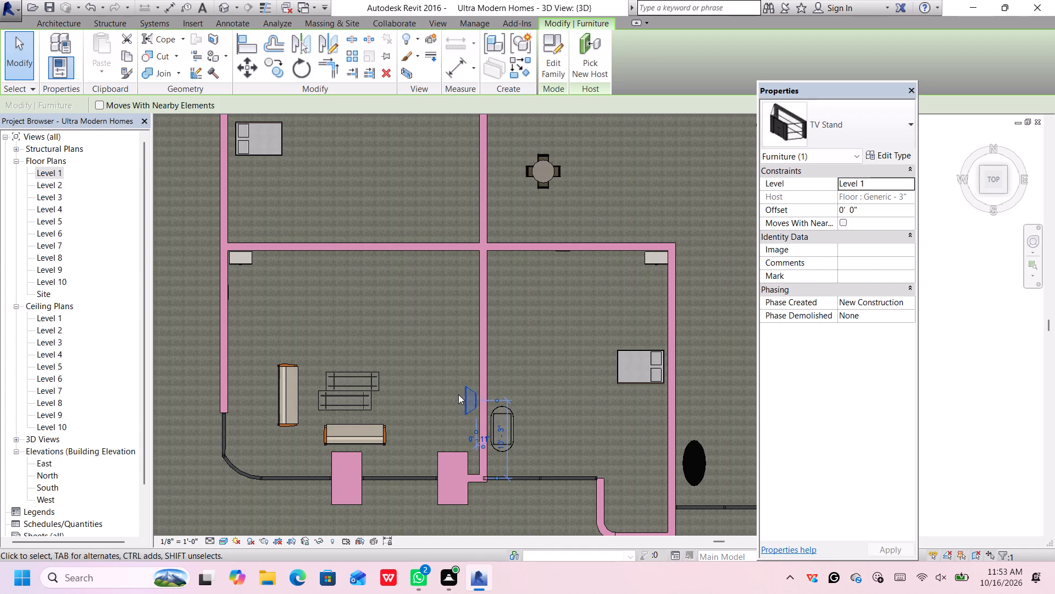
scroll(519, 383, down, 1)
middle_drag(517, 387, 460, 349)
scroll(466, 357, up, 1)
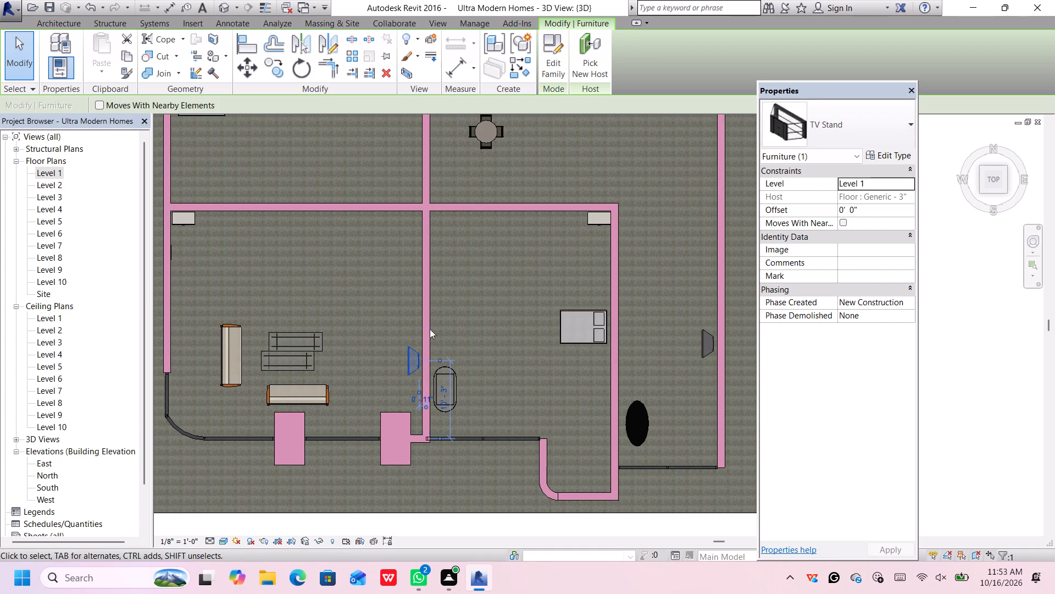
click(446, 467)
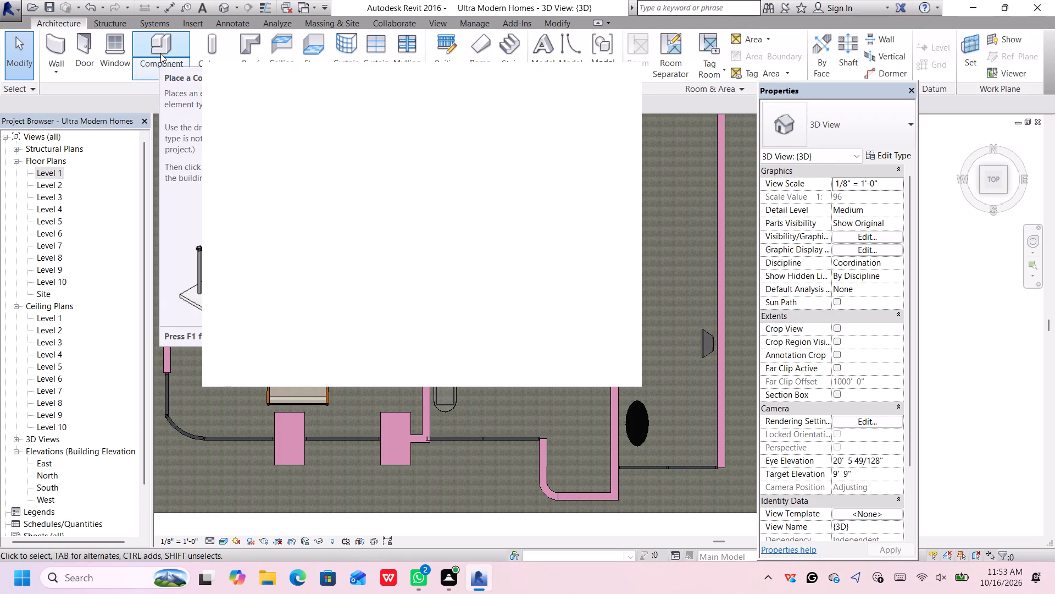
Dismiss the notification card and save the project from the save reminder.
click(160, 53)
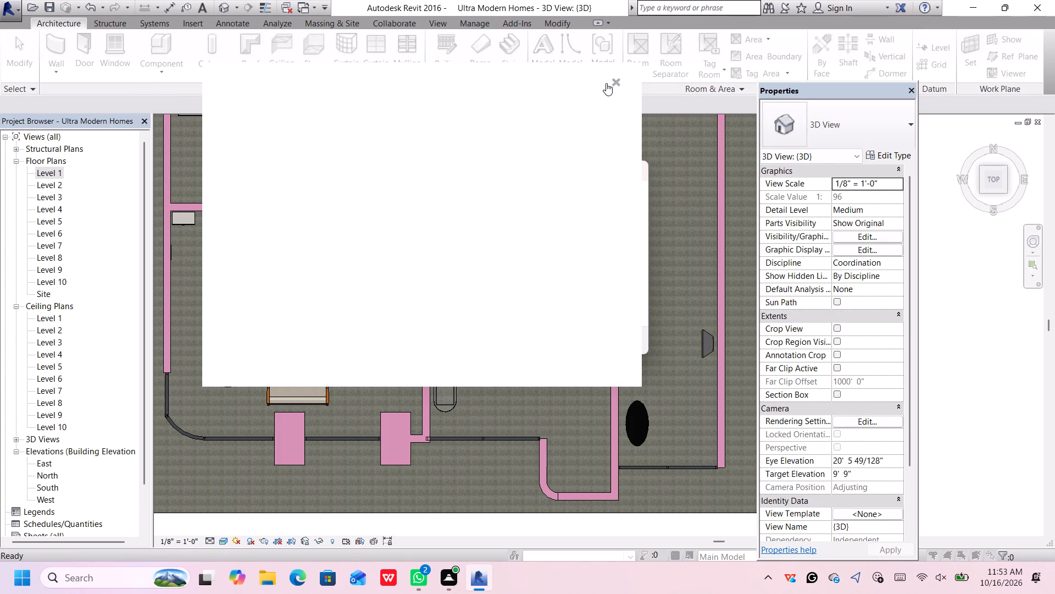
click(612, 84)
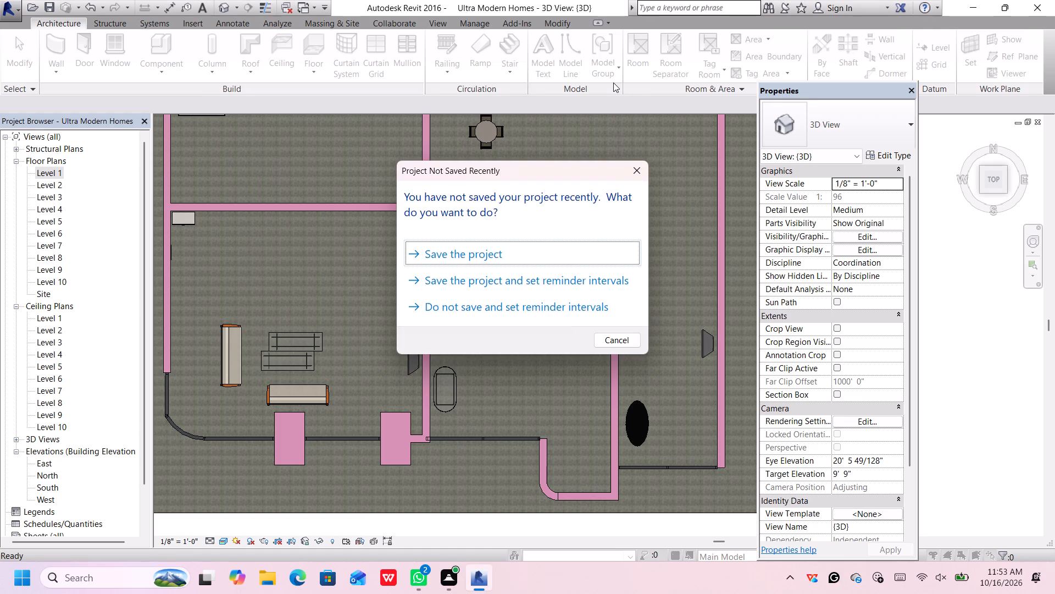
click(580, 250)
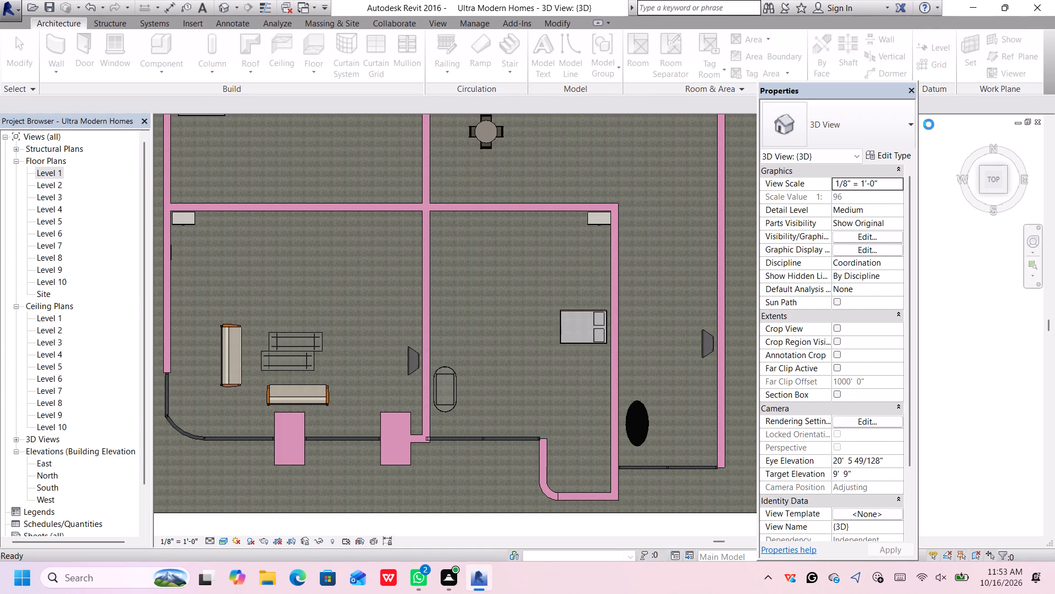
Place the TV - Flat Screen 50" type, rotated parallel to the wall, on the TV stand beside the central partition.
click(865, 137)
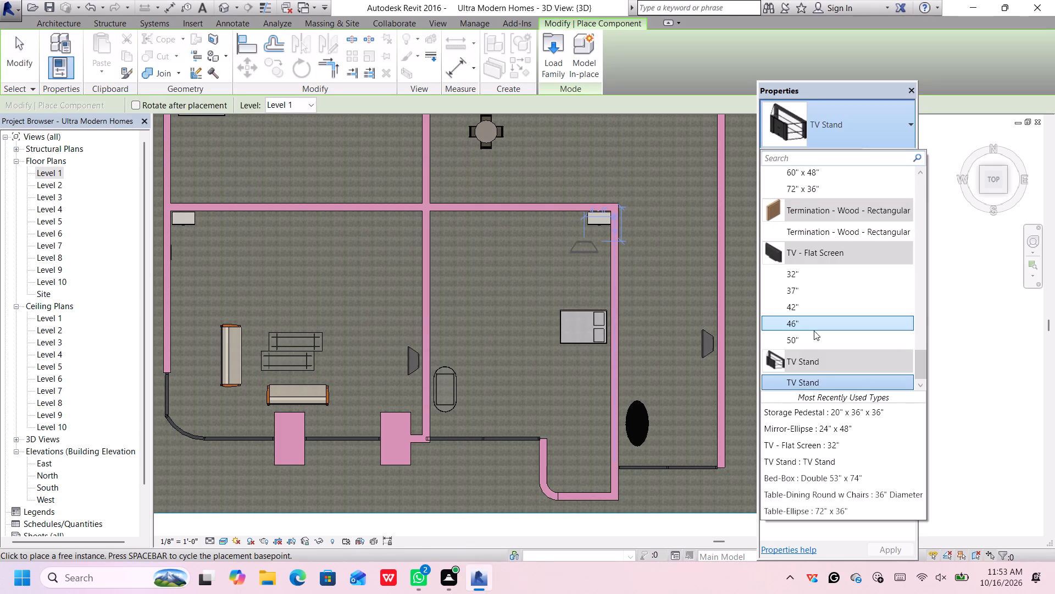
click(813, 335)
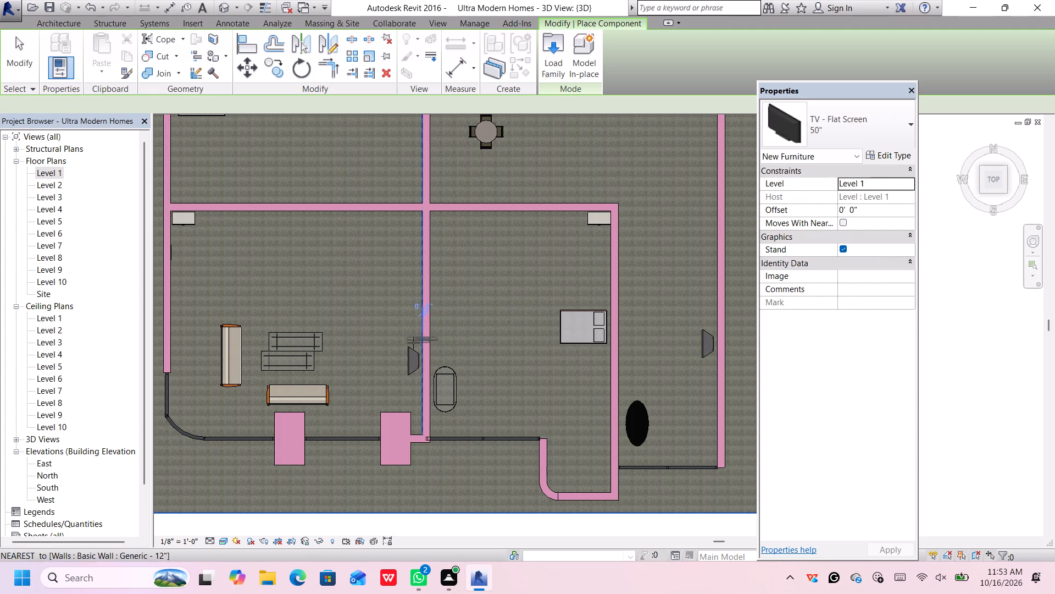
key(space)
scroll(418, 356, up, 5)
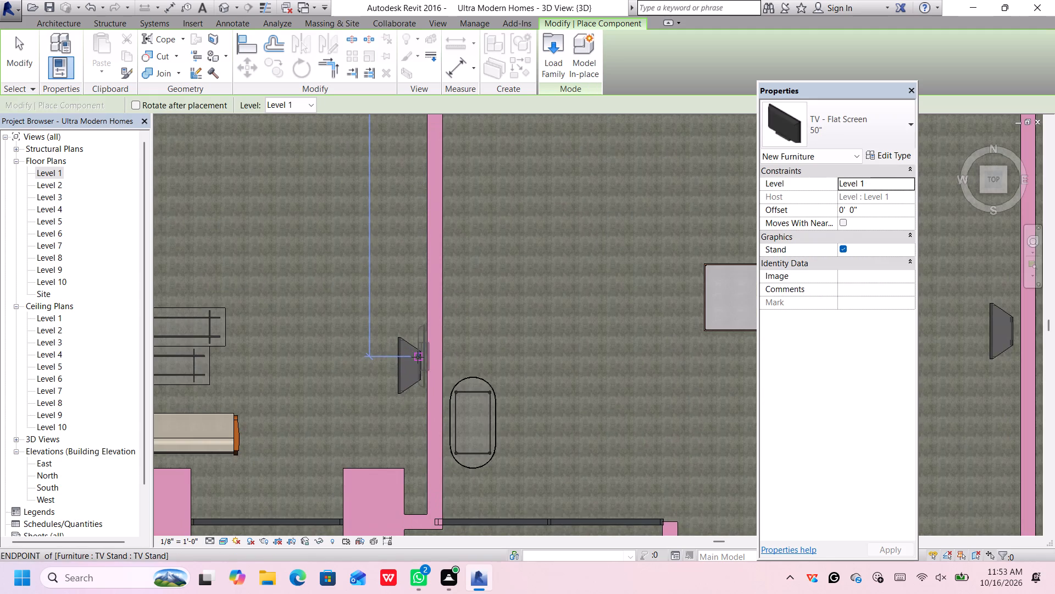
key(space)
key(space)
scroll(409, 364, up, 2)
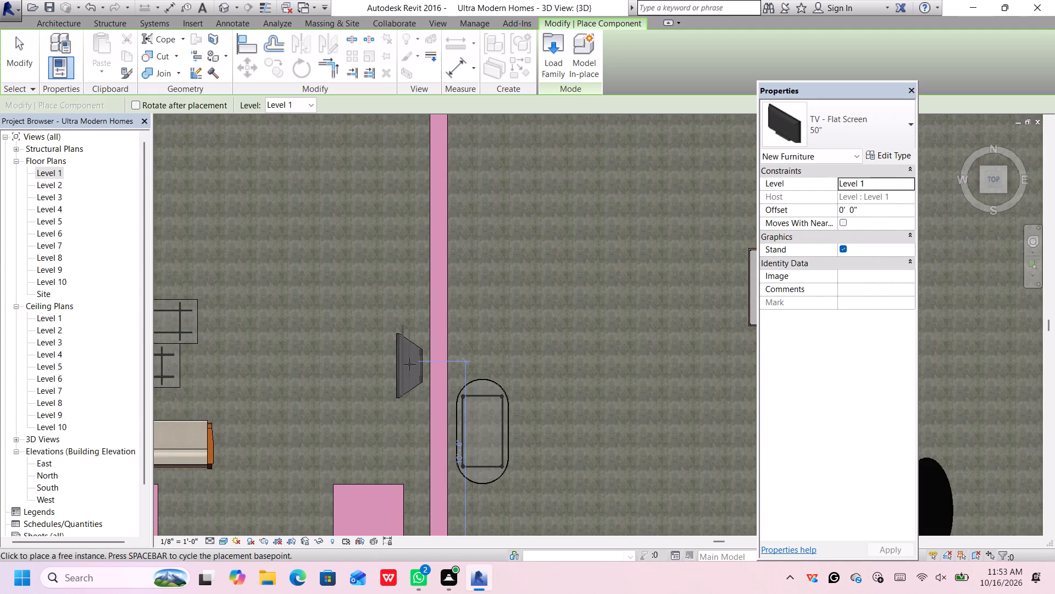
scroll(409, 364, up, 2)
click(417, 362)
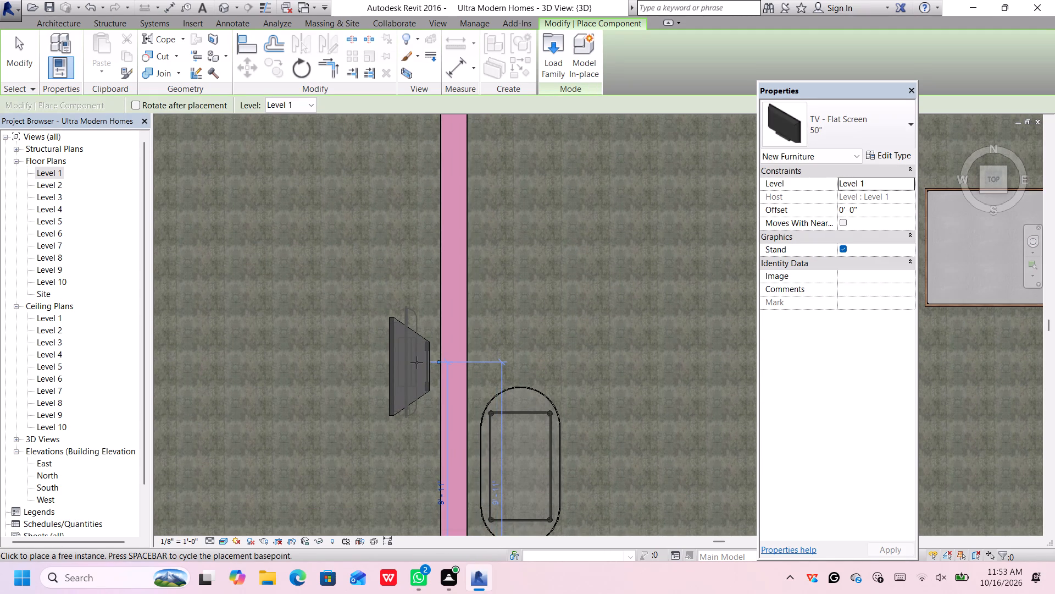
click(418, 362)
click(426, 375)
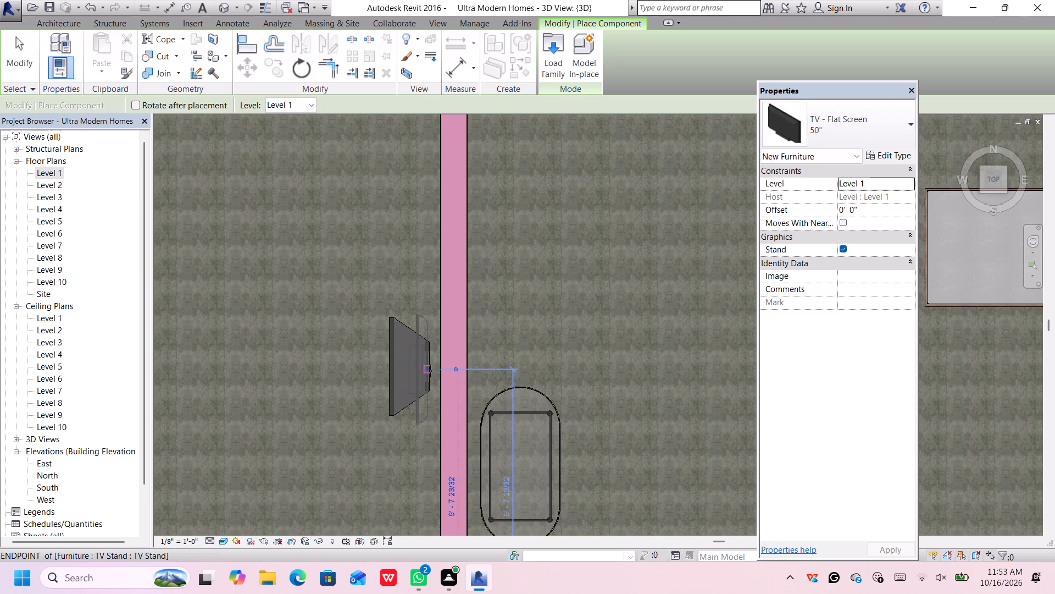
click(431, 373)
Place a 50" flat-screen TV on the TV stand at the east exterior wall.
scroll(396, 383, down, 12)
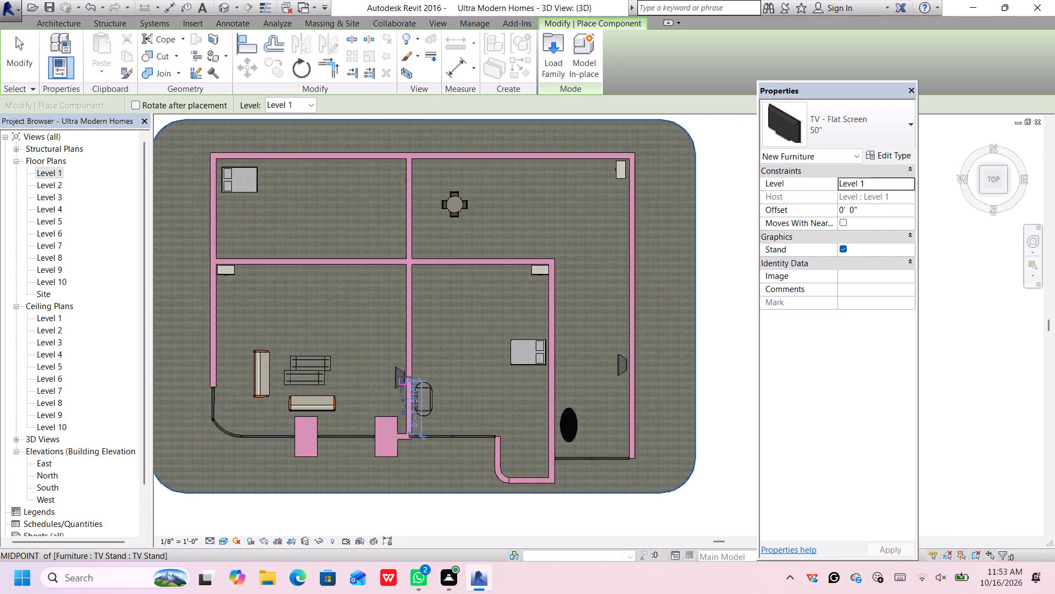
scroll(593, 366, up, 6)
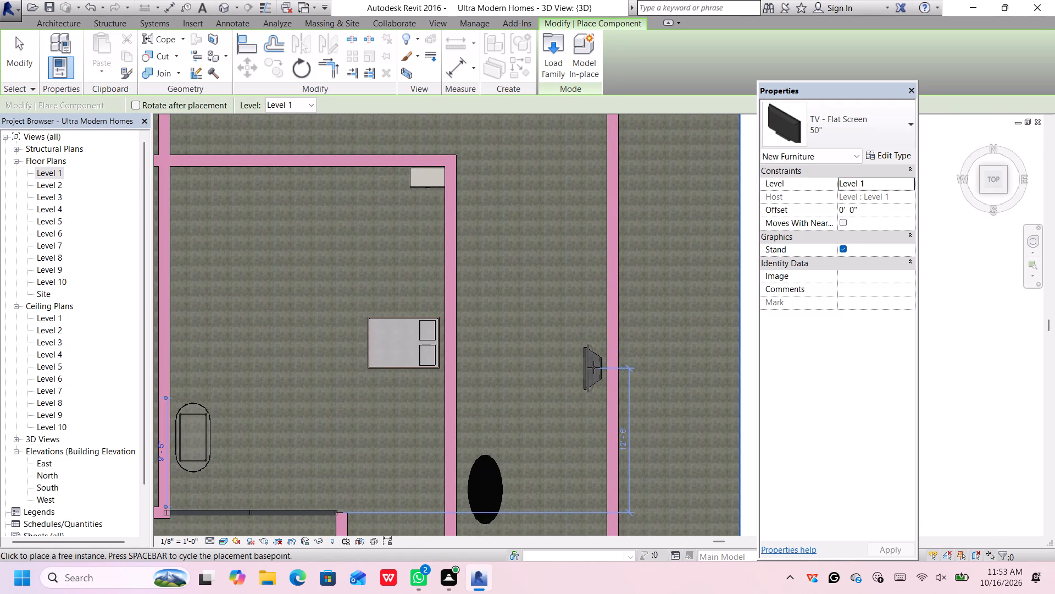
scroll(593, 367, up, 1)
click(595, 366)
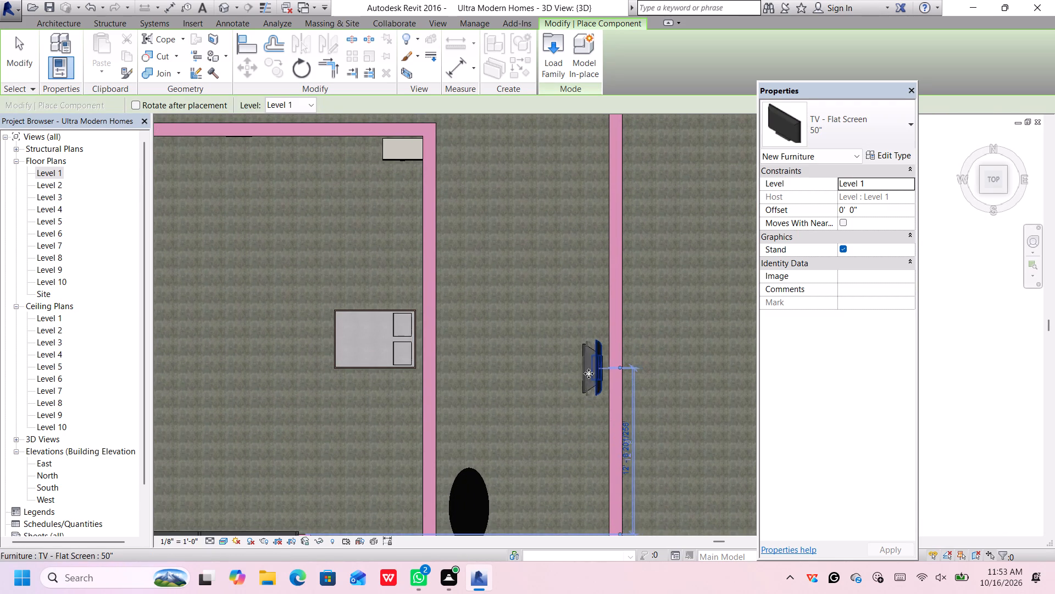
Place 50" flat-screen TVs at the wall-side edge of the TV stand beside the central partition.
scroll(579, 391, up, 4)
scroll(579, 391, down, 12)
scroll(418, 389, up, 11)
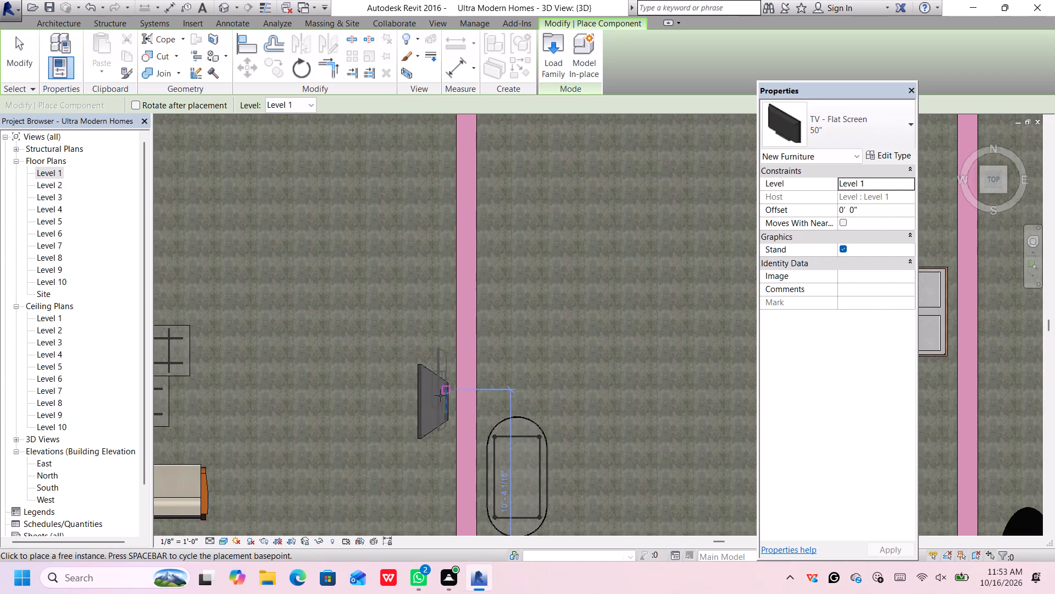
click(445, 396)
click(448, 396)
click(446, 400)
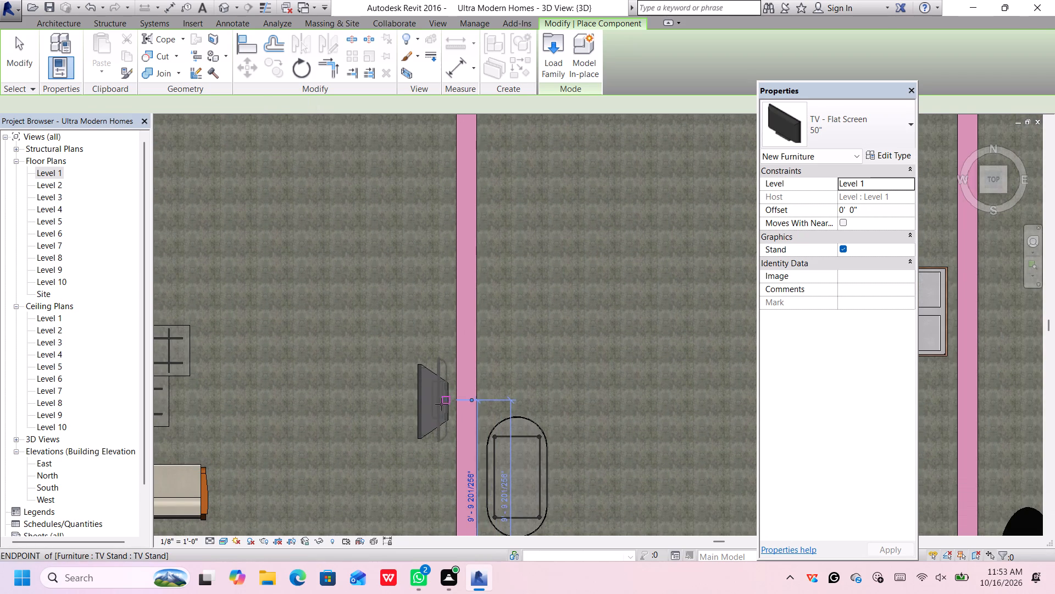
Place further 50" flat-screen TVs at the front edge and middle of the living room TV stand, and end placement.
scroll(435, 370, down, 6)
scroll(433, 388, up, 3)
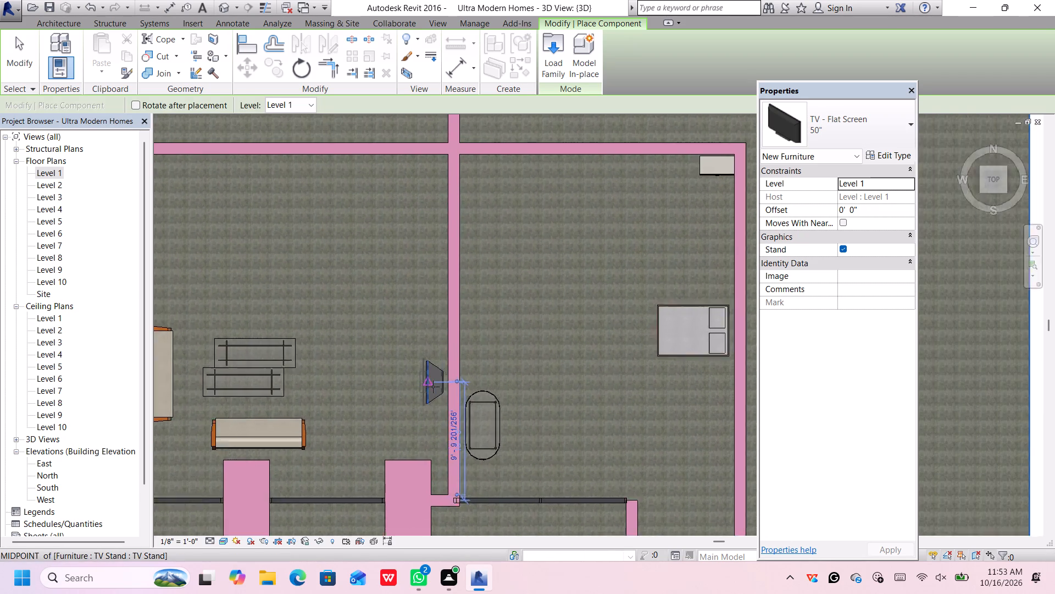
scroll(433, 387, up, 2)
click(423, 384)
scroll(423, 419, up, 1)
click(426, 373)
scroll(431, 383, up, 3)
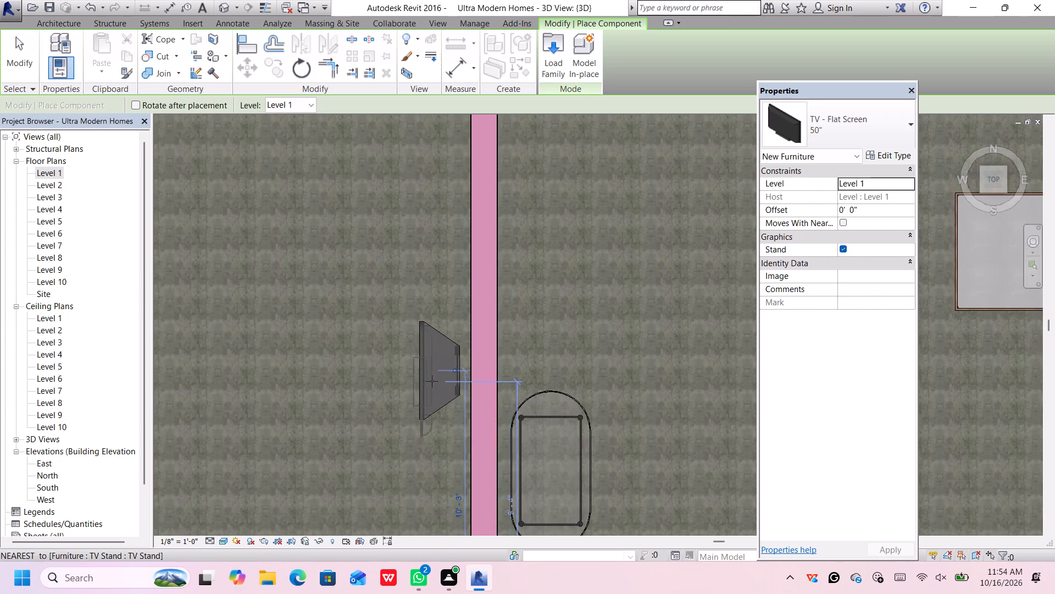
scroll(432, 381, up, 2)
click(439, 375)
double_click(439, 375)
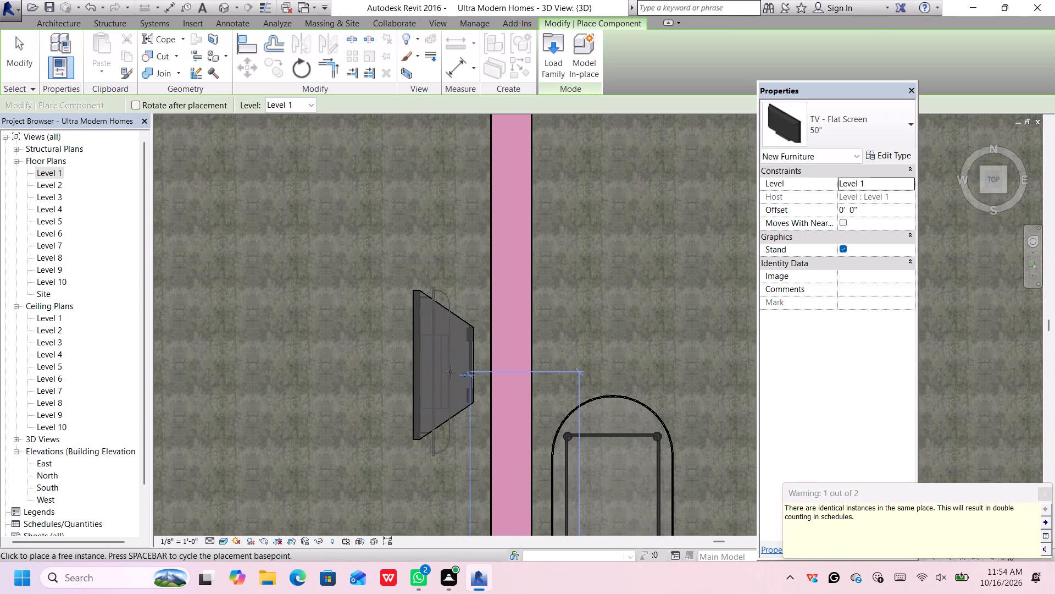
click(454, 371)
scroll(453, 371, down, 7)
key(Escape)
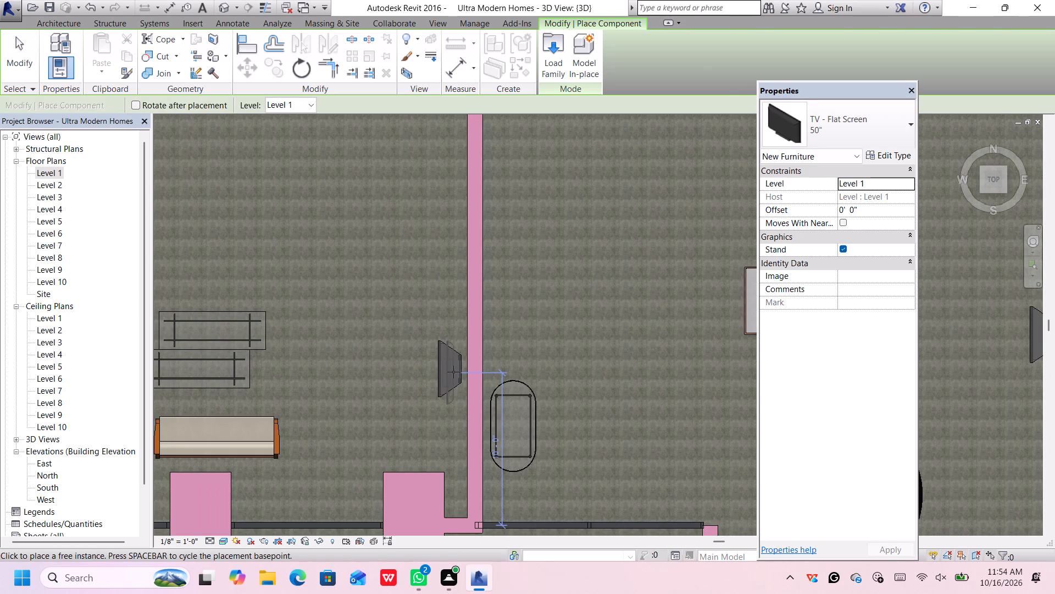
key(Escape)
From a southwest corner 3D view, select the 50" flat-screen TV at the east exterior wall and nudge it north along its stand.
scroll(488, 379, down, 5)
middle_drag(695, 404, 566, 364)
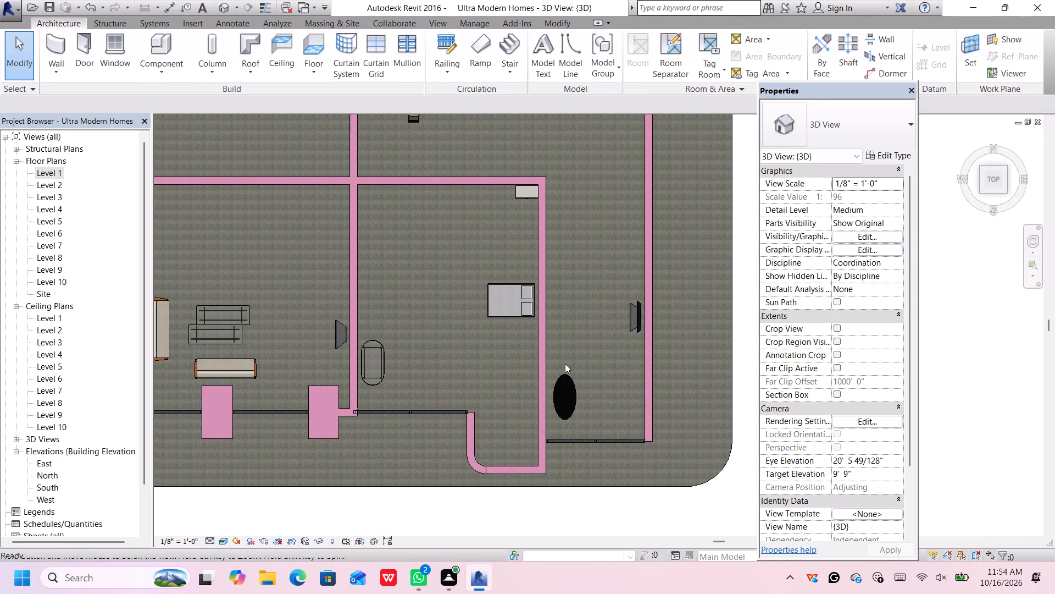
scroll(608, 332, up, 9)
scroll(662, 341, up, 4)
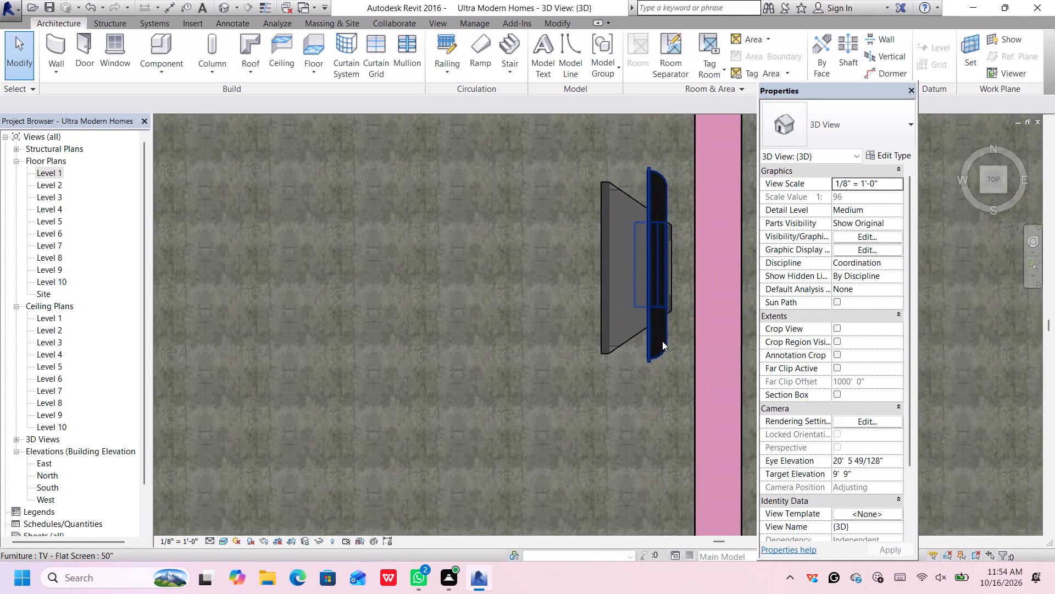
scroll(662, 341, up, 2)
scroll(675, 353, down, 3)
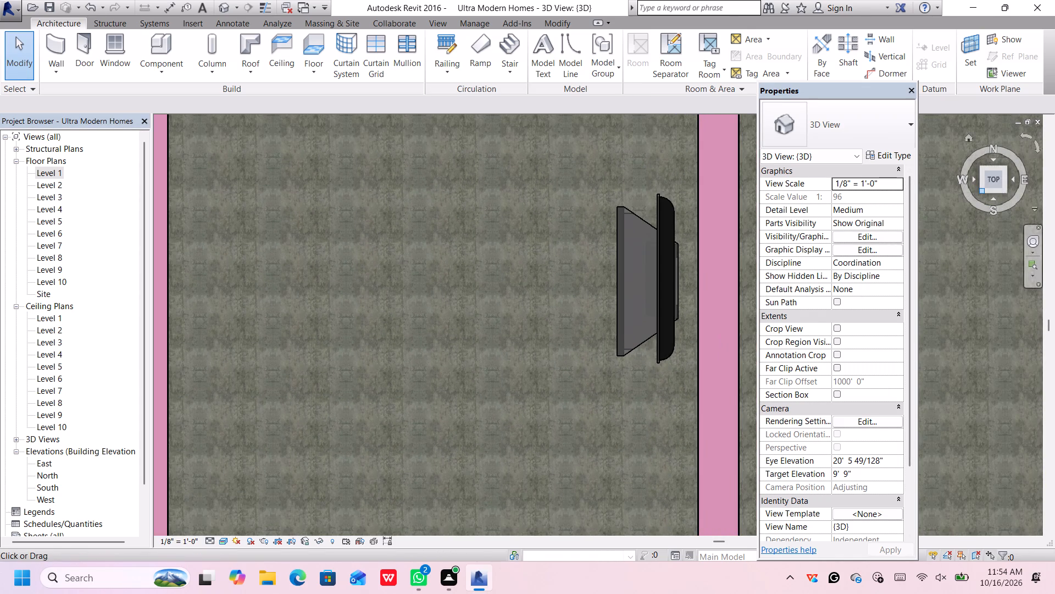
click(982, 191)
scroll(728, 287, up, 3)
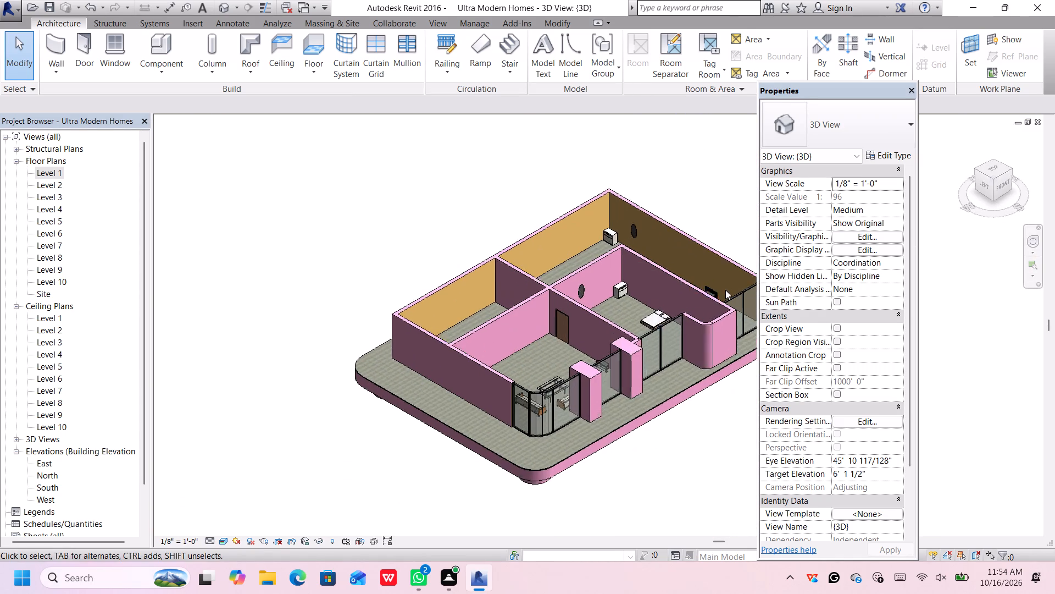
scroll(725, 290, up, 16)
middle_drag(721, 315, 711, 304)
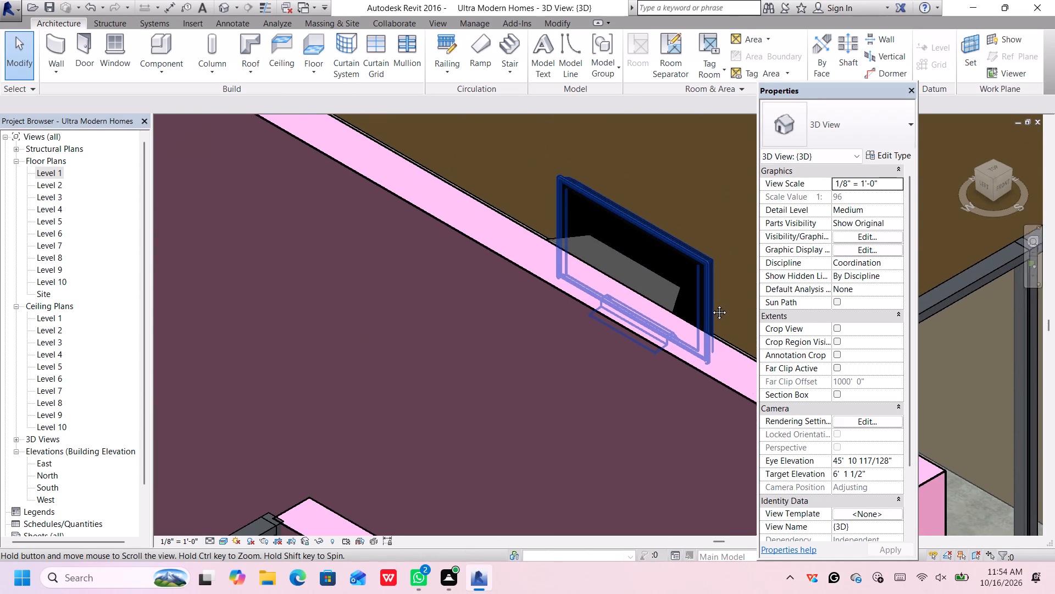
middle_drag(711, 304, 679, 304)
scroll(681, 302, down, 1)
scroll(734, 343, down, 1)
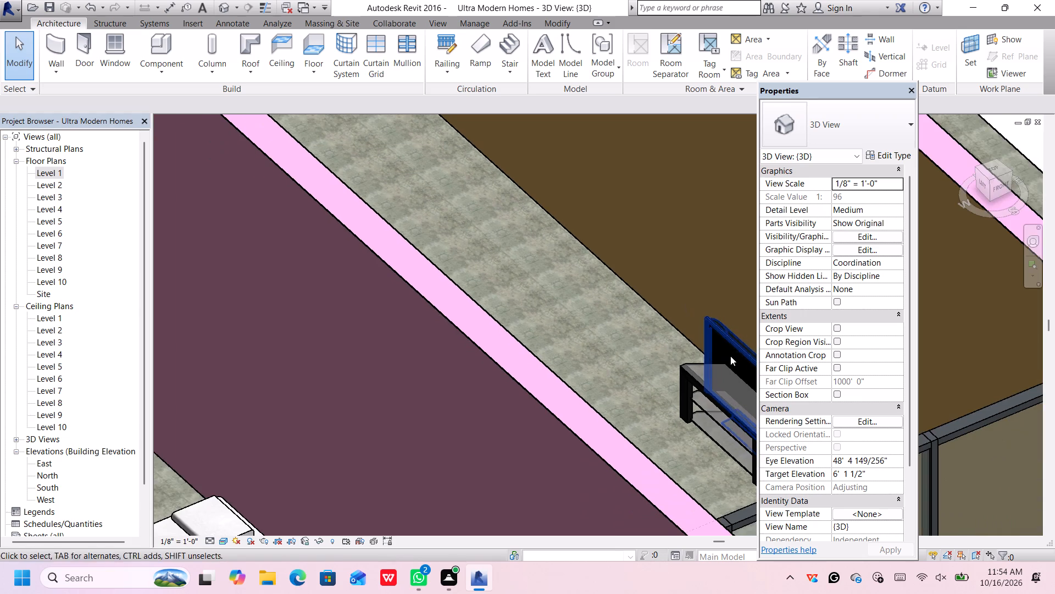
middle_drag(746, 385, 601, 184)
scroll(607, 194, up, 1)
middle_drag(646, 219, 638, 255)
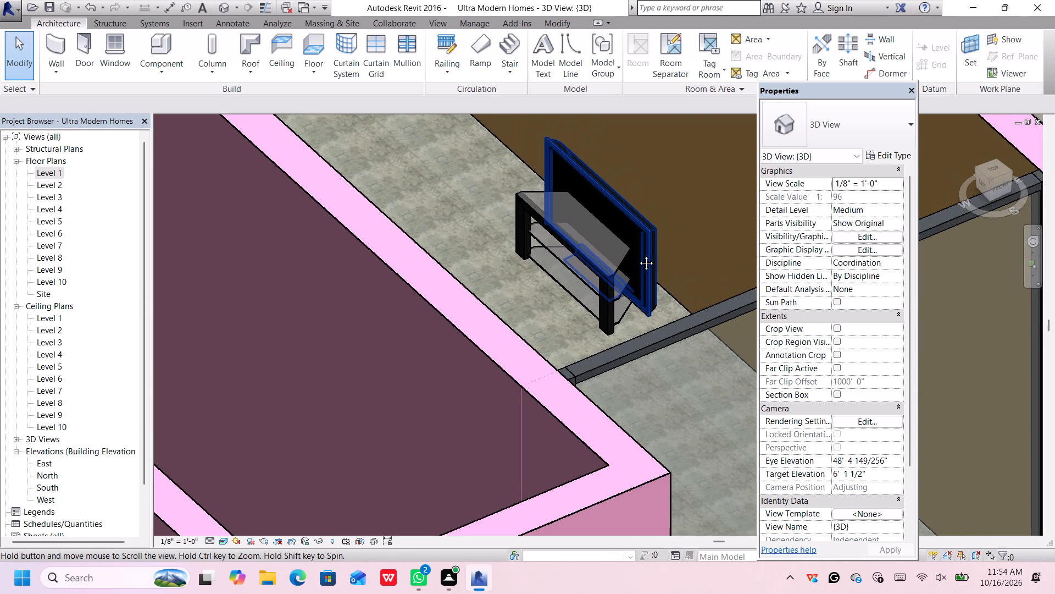
middle_drag(638, 255, 638, 255)
key(Up)
click(651, 251)
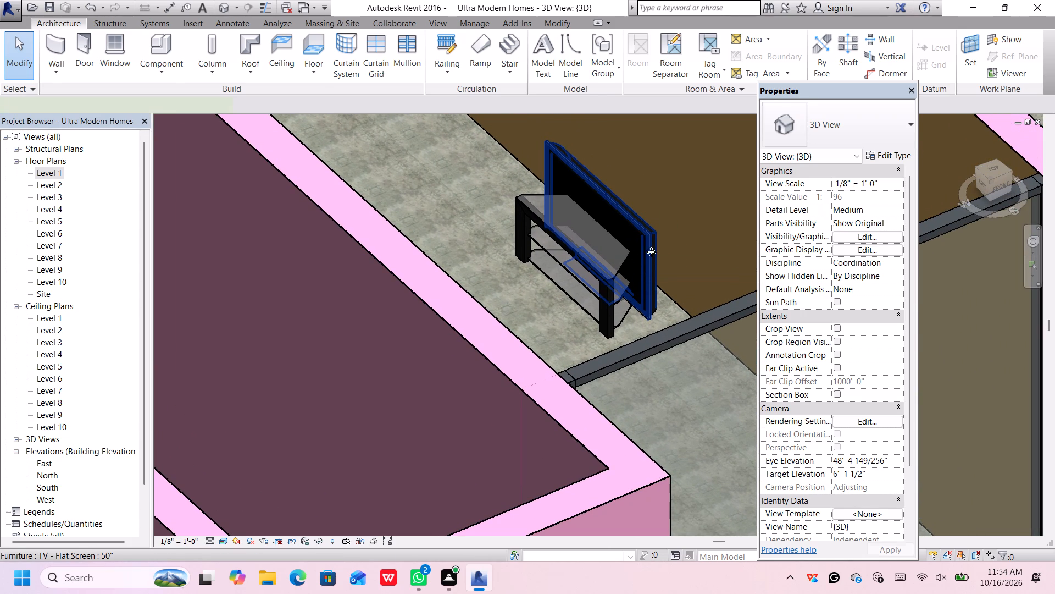
key(Up)
key(Up)
key(Up)
key(Up)
key(Up)
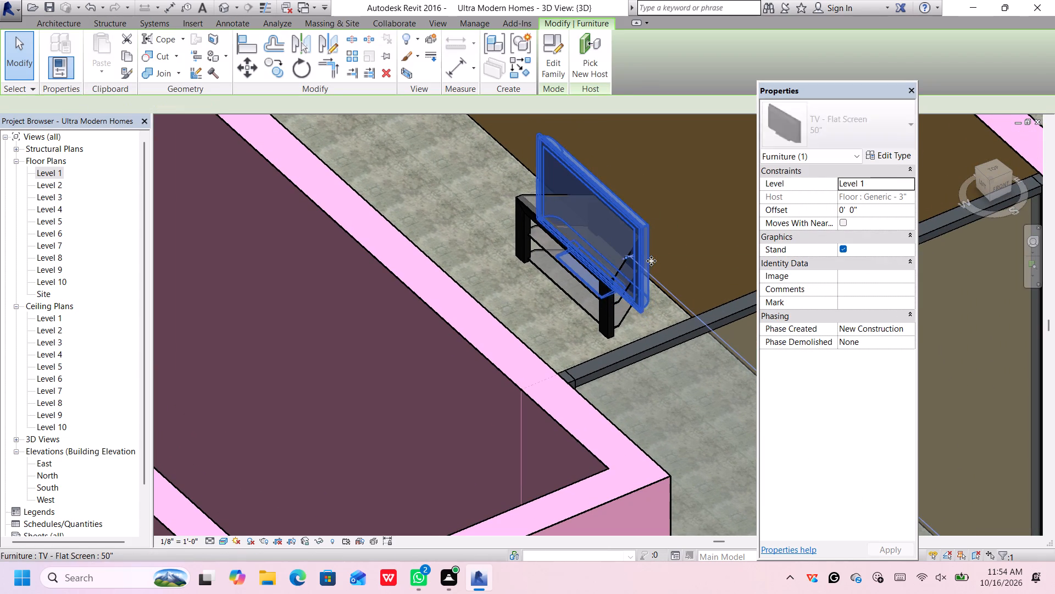
key(Up)
key(Up)
key(Up)
key(Up)
key(Up)
key(Up)
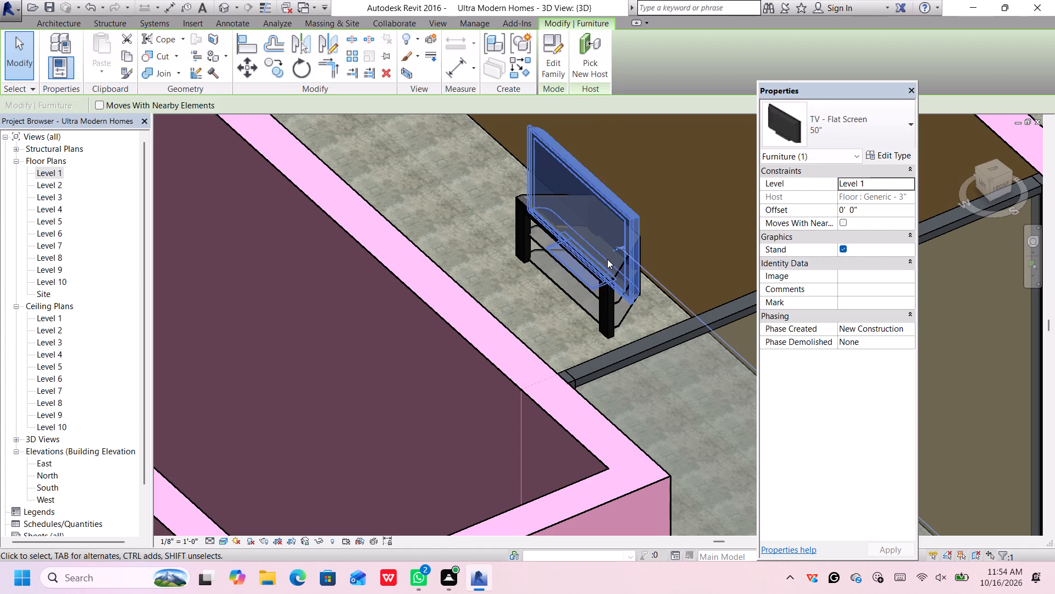
key(Up)
scroll(587, 262, up, 5)
middle_drag(587, 262, 586, 264)
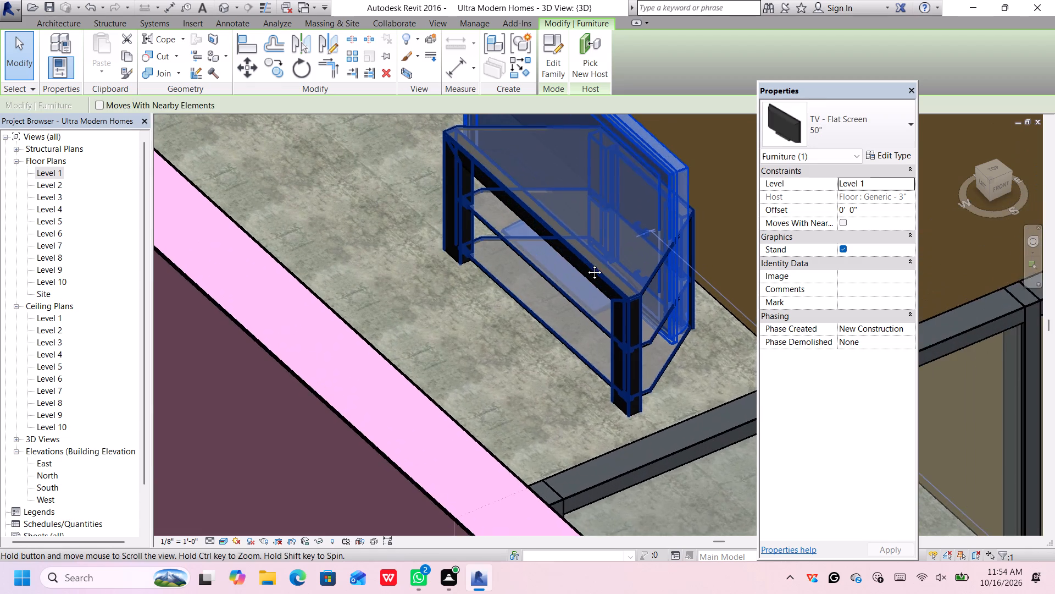
middle_drag(586, 264, 606, 439)
key(Up)
key(Up)
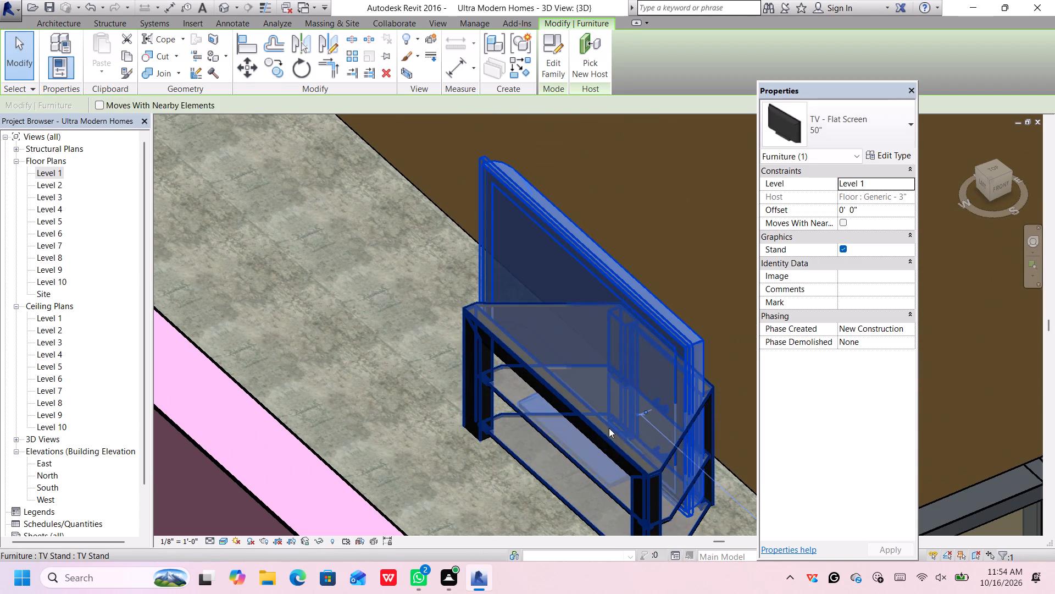
Nudge the selected TV east toward the exterior wall and dismiss the Autodesk notification window.
key(Right)
key(Right)
key(Right)
key(Right)
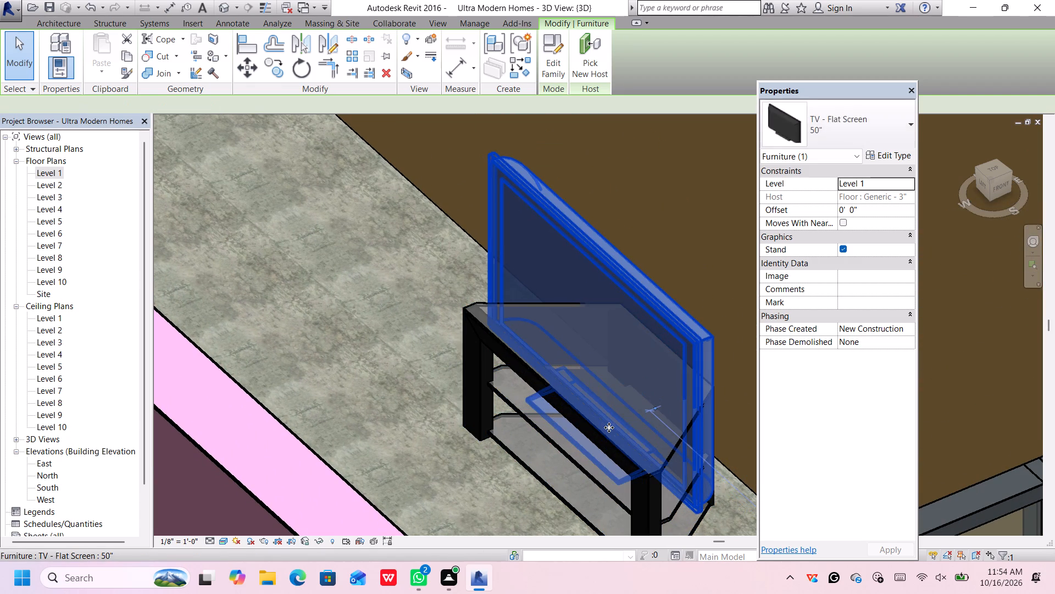
key(Right)
key(Right)
key(Right)
key(Right)
scroll(600, 146, up, 4)
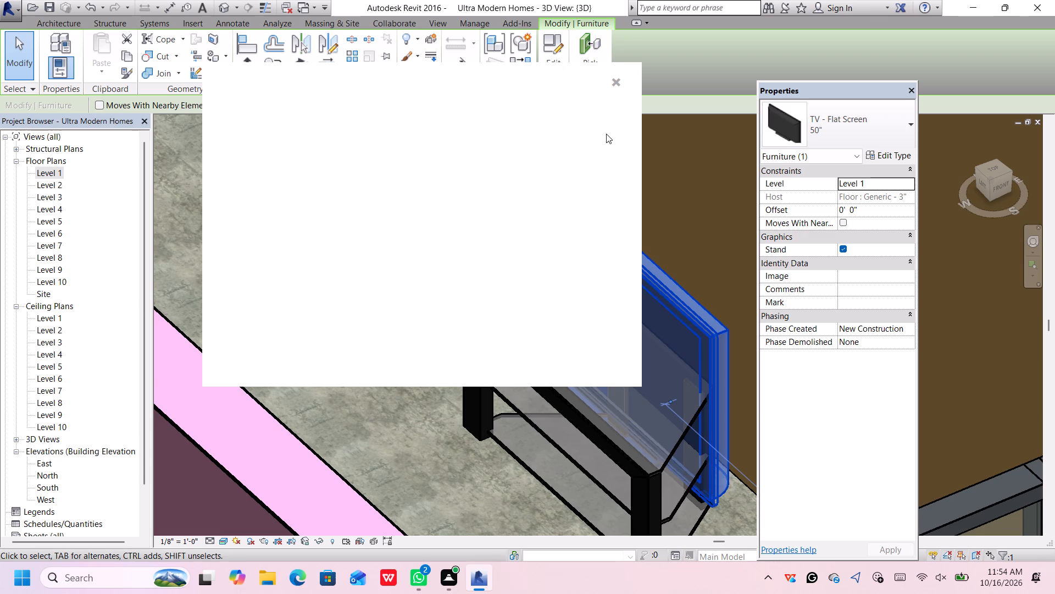
scroll(606, 134, up, 2)
click(615, 85)
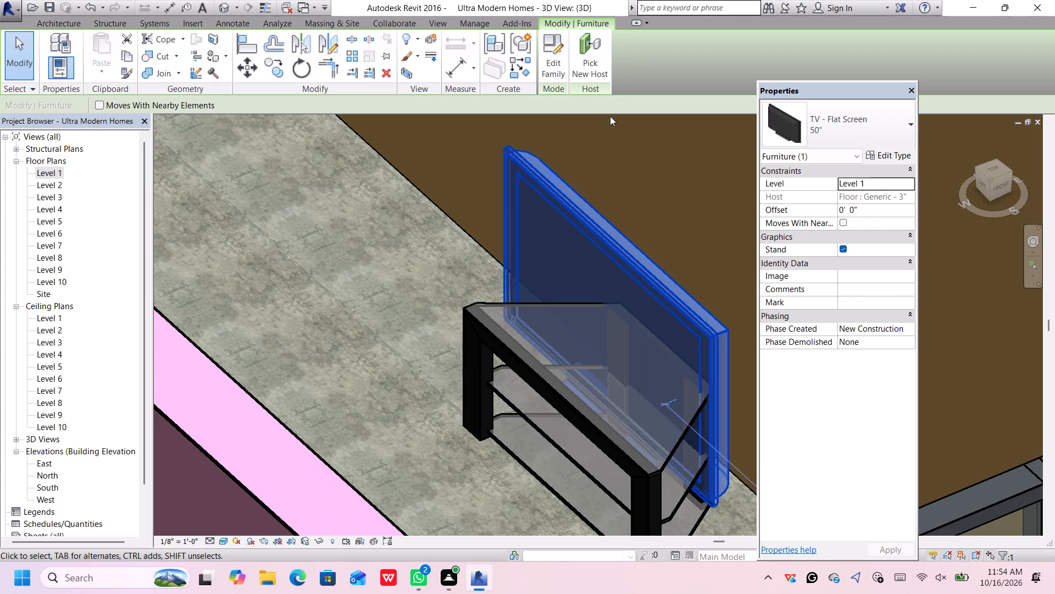
Set the selected TV's offset from Level 1 to 2' 0".
scroll(584, 388, up, 4)
scroll(587, 388, down, 1)
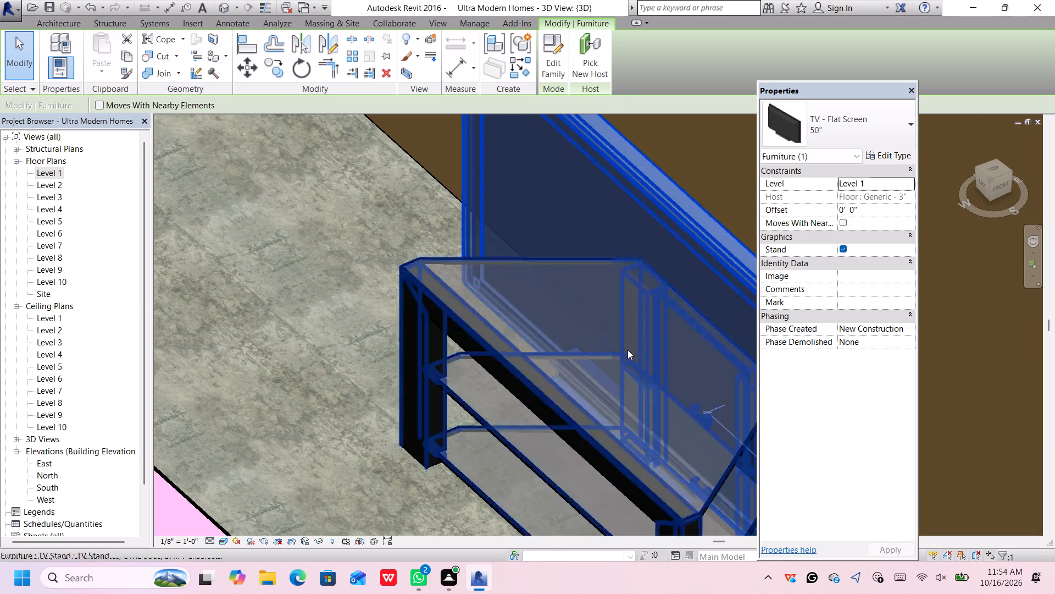
click(866, 210)
key(BackSpace)
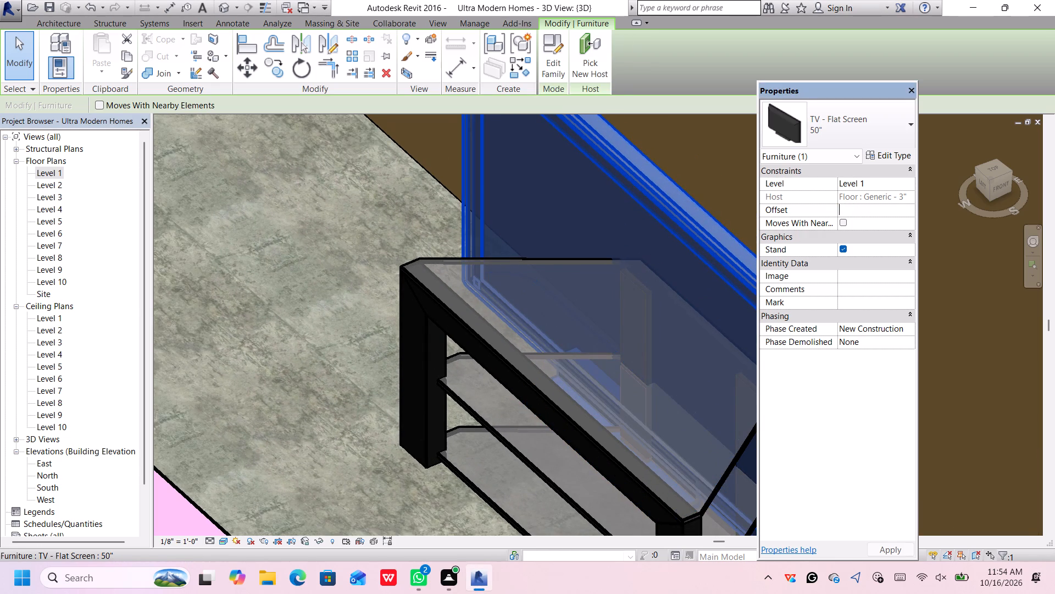
text(2')
key(Return)
key(Return)
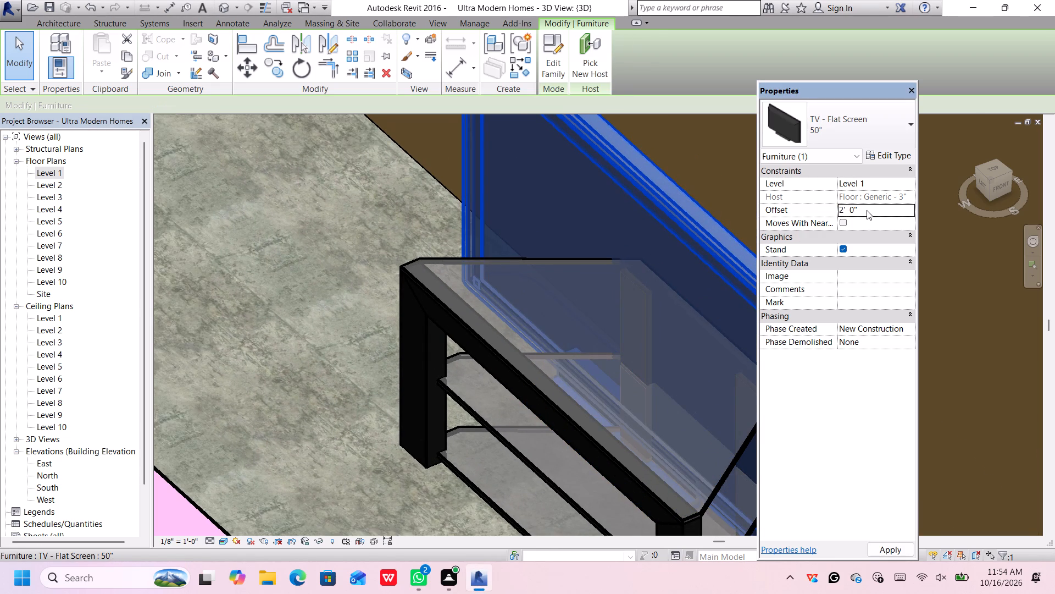
Nudge the raised TV north, parallel to the east wall, above its stand.
scroll(775, 259, down, 6)
scroll(665, 321, down, 3)
middle_drag(667, 334, 665, 334)
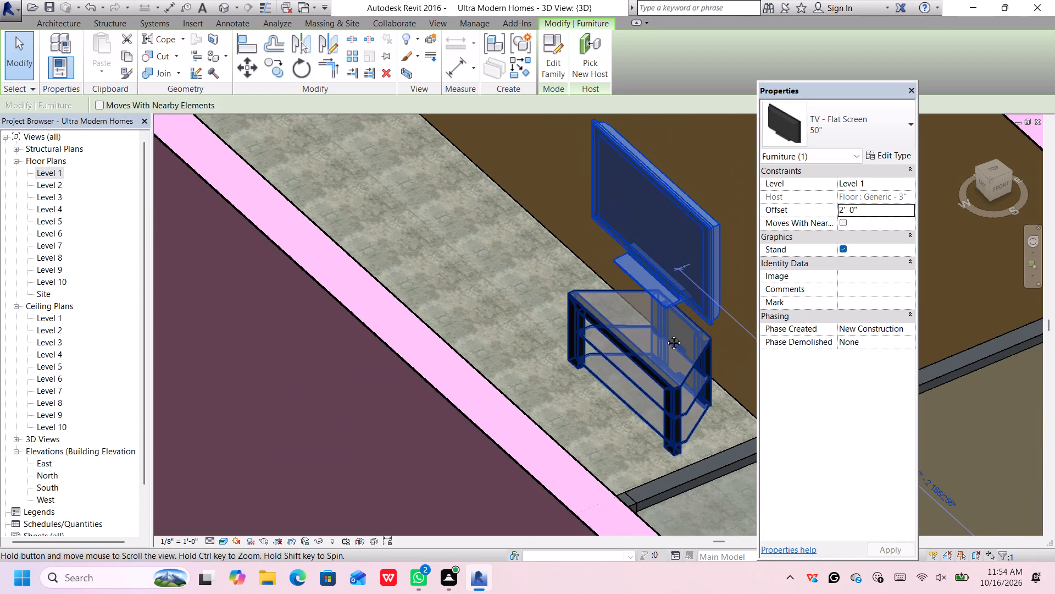
middle_drag(665, 334, 622, 289)
scroll(624, 288, up, 1)
key(Down)
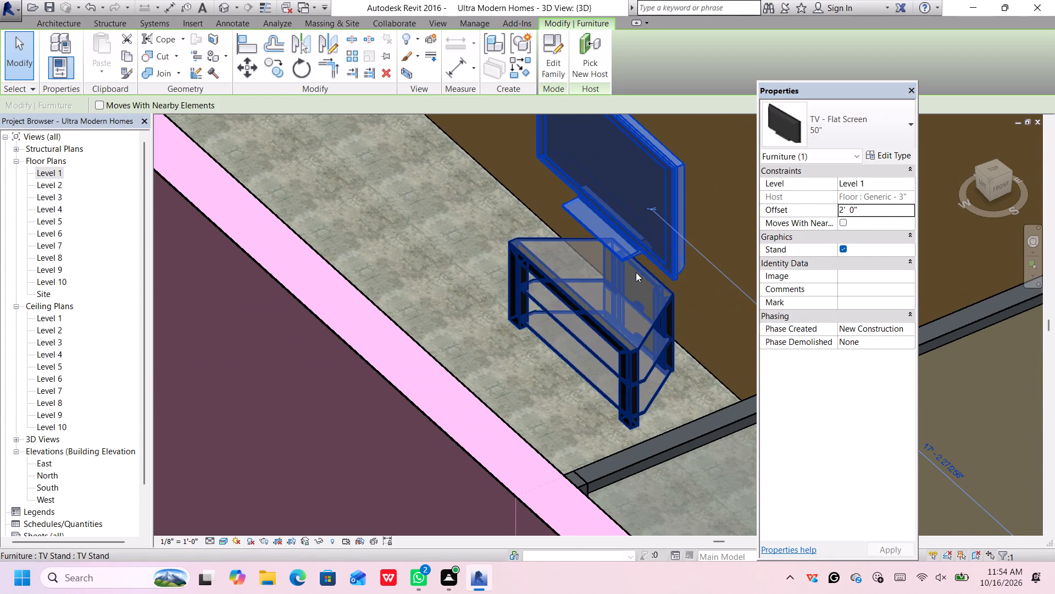
key(Up)
key(Up)
key(Up)
key(Up)
key(Up)
key(Up)
key(Up)
key(Up)
key(Up)
key(Up)
key(Up)
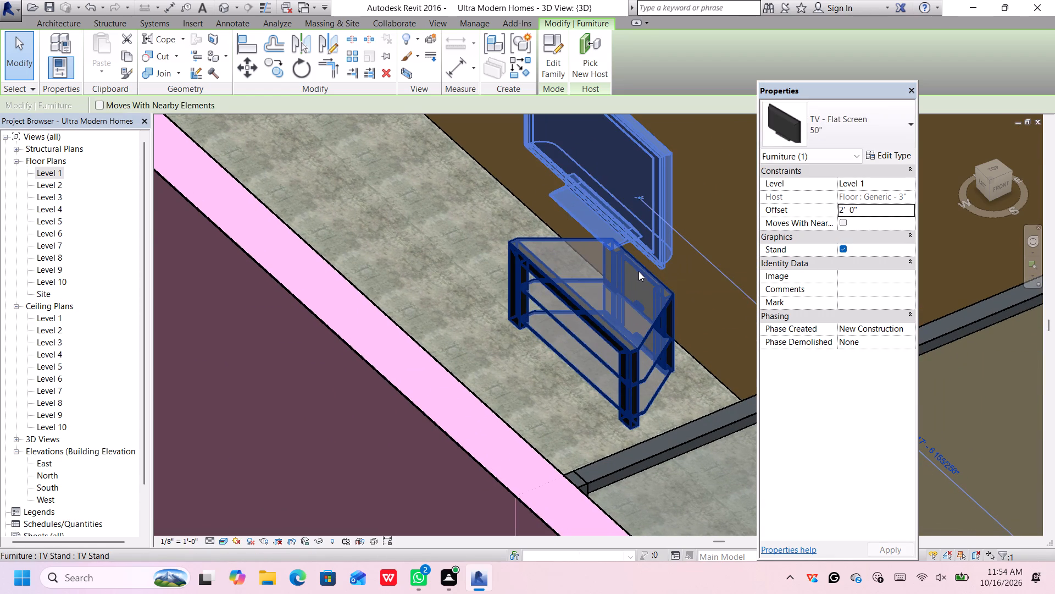
Adjust the raised TV's east-west position over the stand, shifting it slightly west away from the exterior wall.
key(Left)
key(Left)
key(Left)
key(Left)
key(Left)
key(Left)
key(Left)
key(Left)
key(Left)
key(Left)
key(Left)
key(Left)
key(Left)
key(Left)
key(Left)
key(Left)
key(Left)
key(Left)
key(Left)
key(Left)
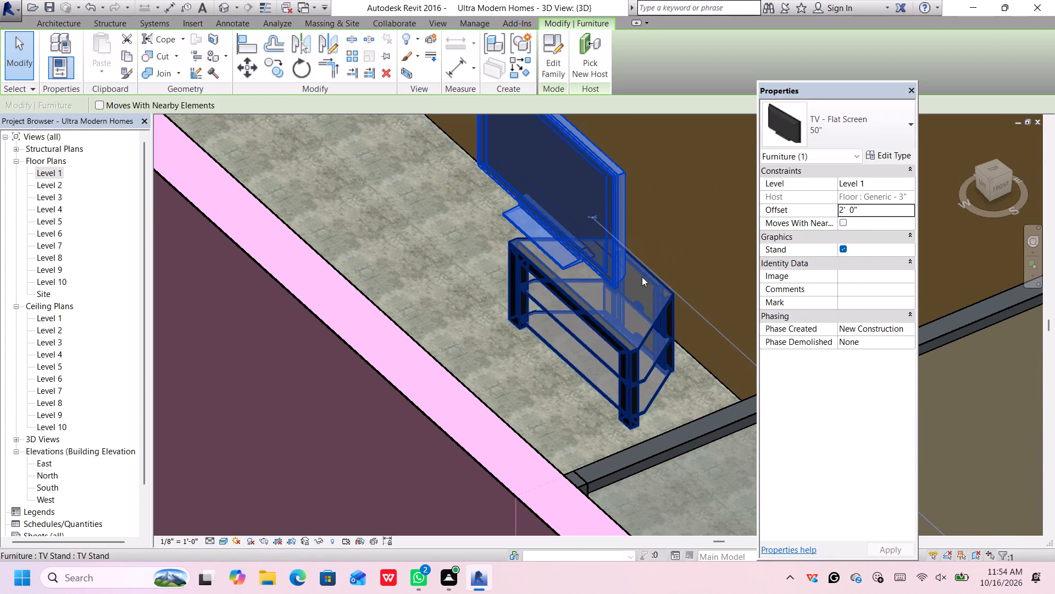
key(Right)
key(Right)
key(Right)
key(Right)
key(Right)
key(Right)
key(Right)
key(Right)
key(Right)
key(Right)
key(Right)
key(Right)
key(Right)
key(Right)
key(Right)
key(Right)
key(Right)
key(Right)
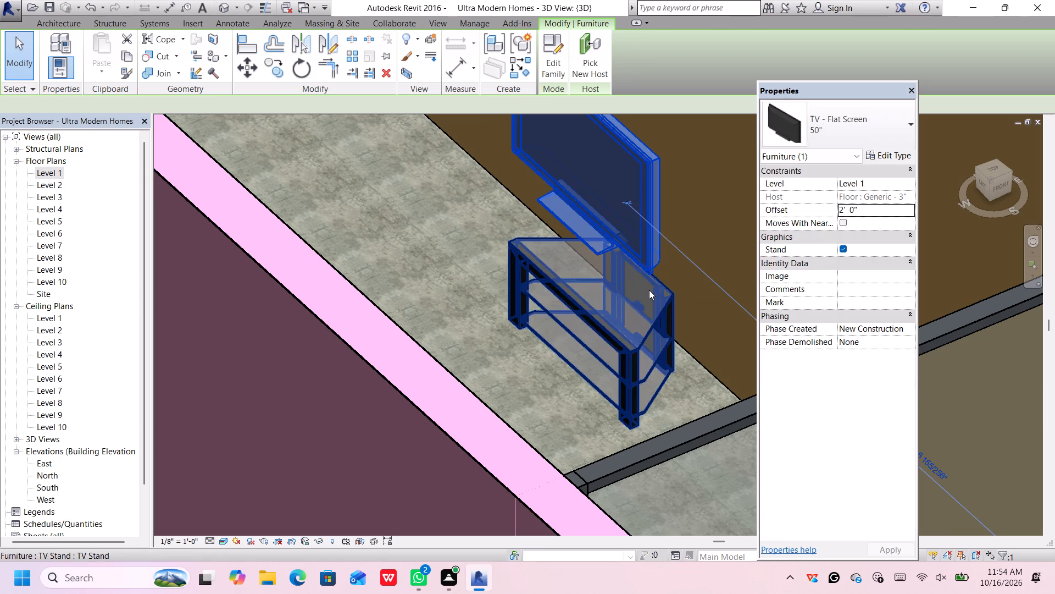
key(Left)
key(Left)
key(Left)
key(Left)
key(Left)
key(Left)
key(Left)
key(Left)
key(Left)
key(Left)
key(Left)
key(Left)
key(Left)
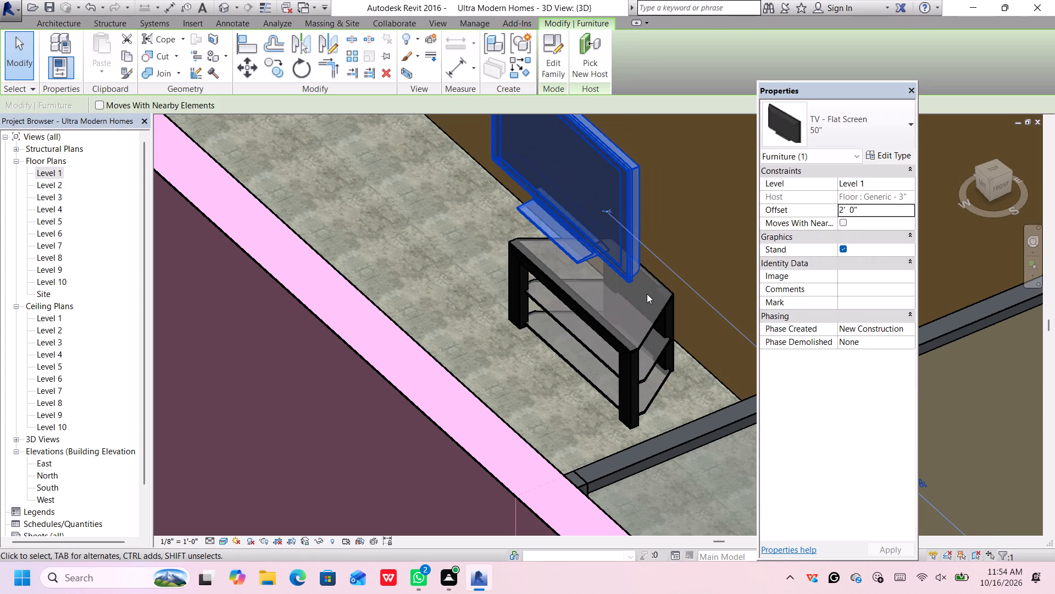
Nudge the raised TV south along the east wall to line its base up with the stand's top.
key(Up)
key(Up)
key(Up)
key(Down)
key(Down)
key(Down)
key(Down)
key(Down)
key(Down)
key(Down)
key(Down)
key(Down)
key(Down)
key(Down)
key(Down)
key(Down)
key(Down)
key(Down)
key(Down)
key(Down)
key(Down)
key(Down)
key(Down)
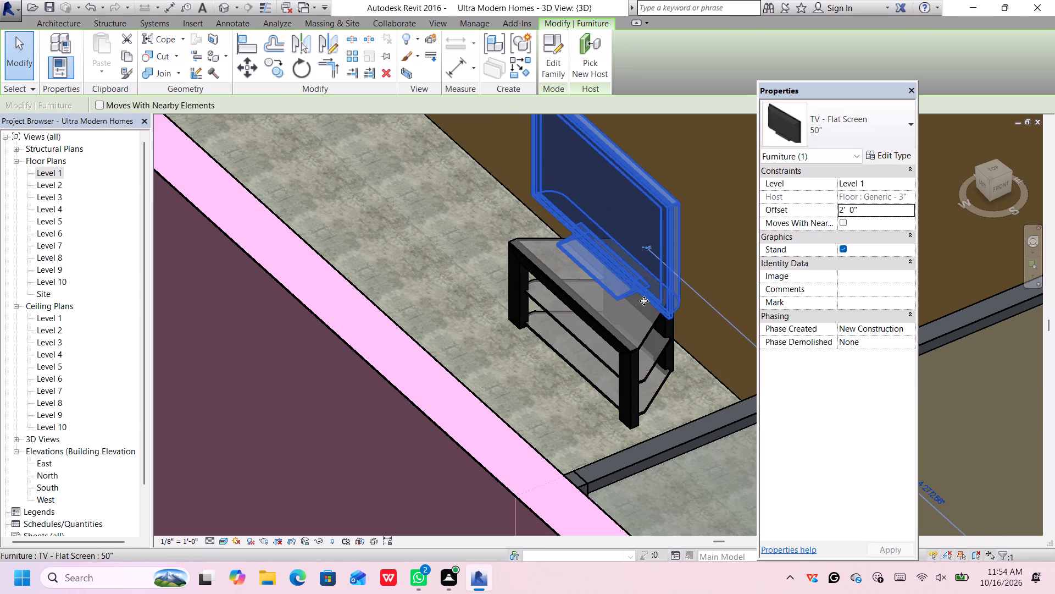
Nudge the raised TV further south along the east wall and slightly west so its base sits centred over the stand.
key(Down)
key(Down)
key(Down)
key(Down)
key(Down)
key(Down)
key(Down)
key(Down)
key(Down)
key(Down)
key(Down)
key(Down)
key(Down)
key(Down)
key(Up)
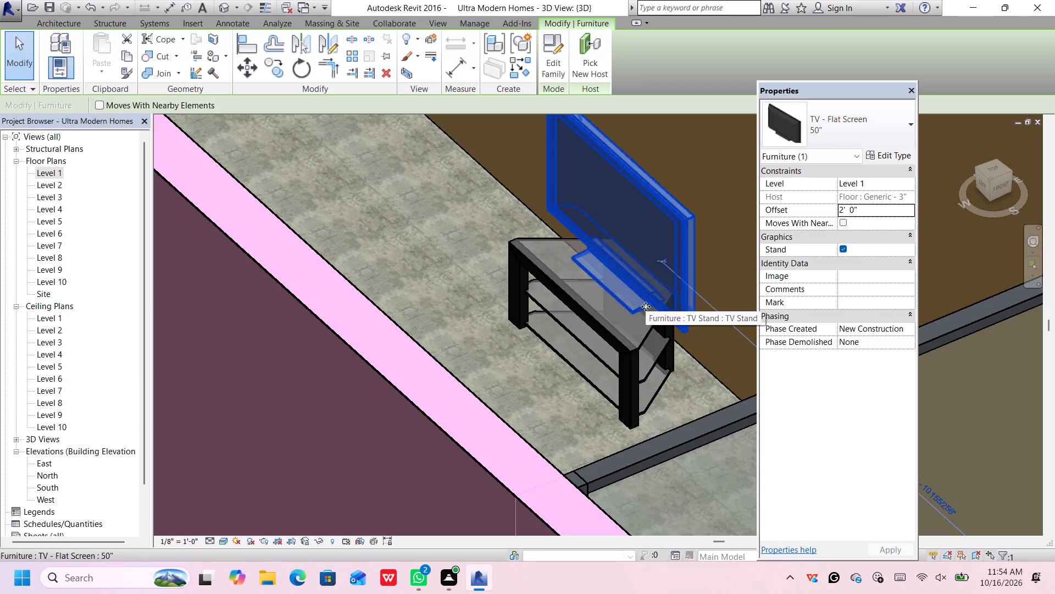
key(Up)
key(Up)
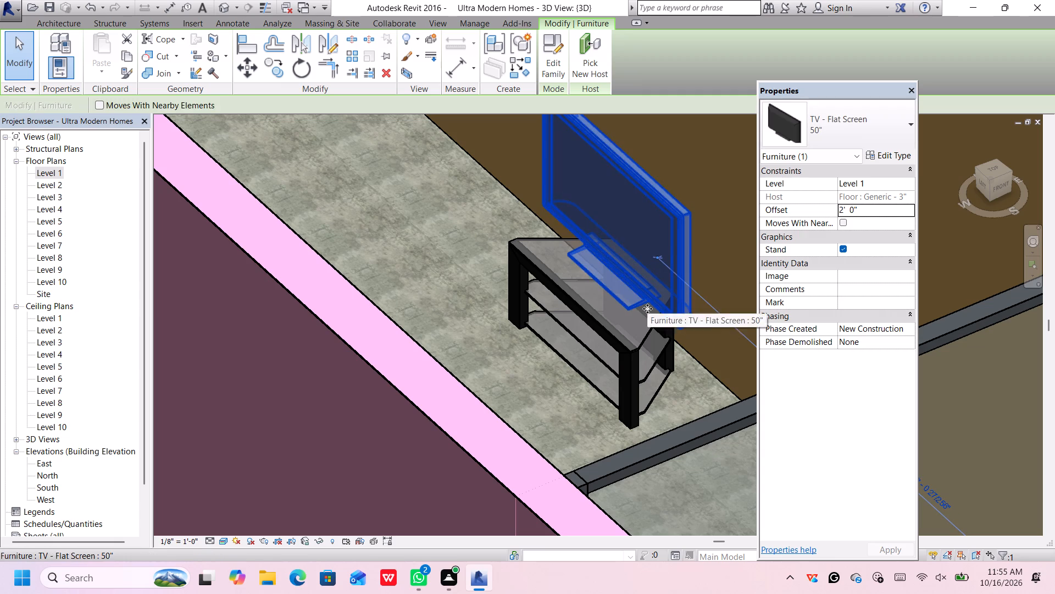
key(Left)
key(Left)
key(Left)
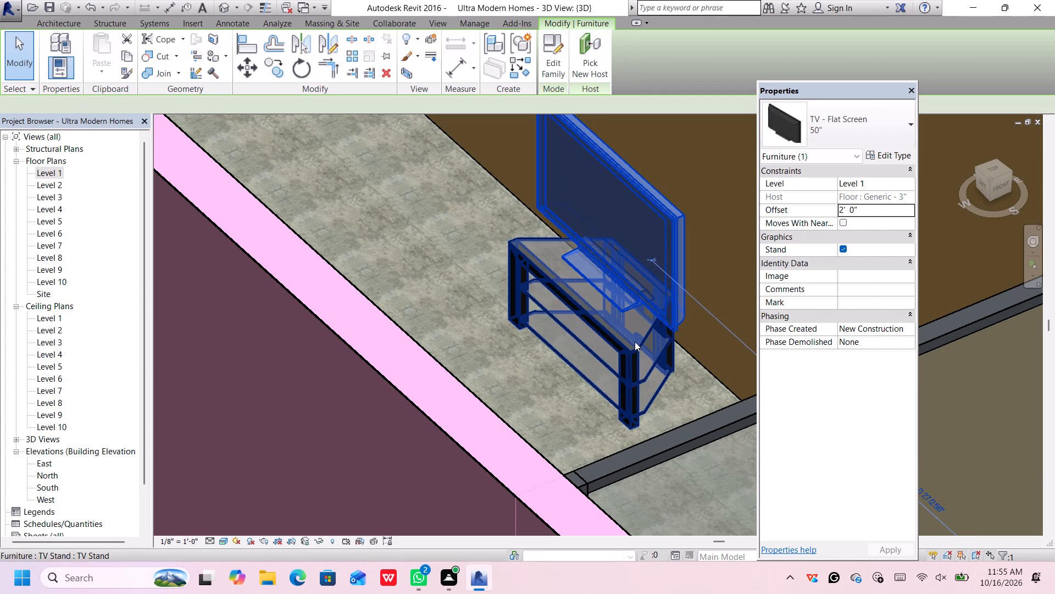
click(590, 408)
Copy the raised 50" TV from the east wall onto the empty TV stand by the partition in the room with the door.
scroll(620, 332, down, 3)
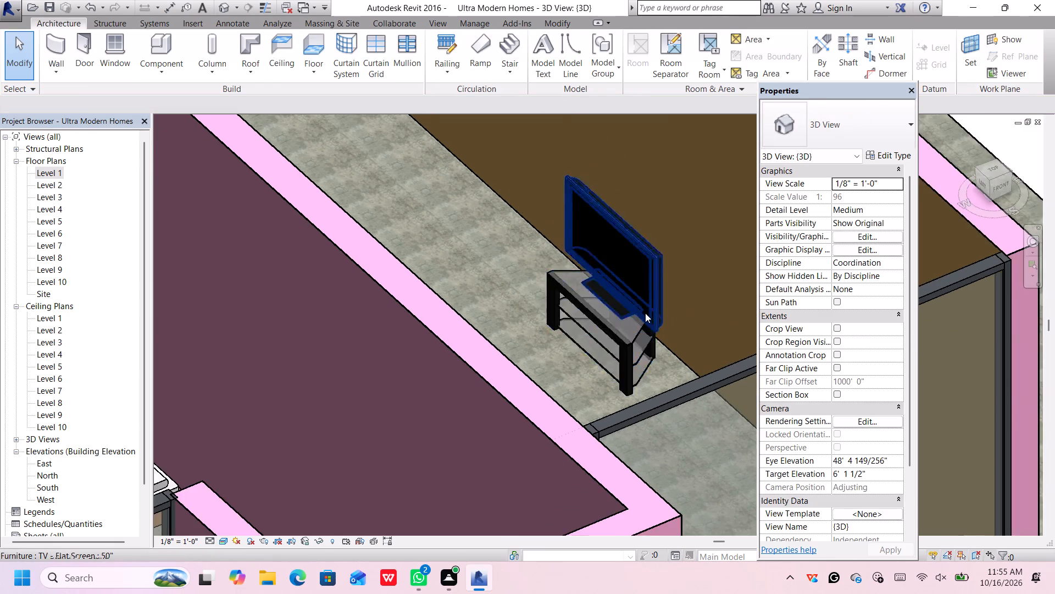
scroll(645, 313, down, 4)
middle_drag(640, 321, 624, 294)
scroll(625, 294, up, 1)
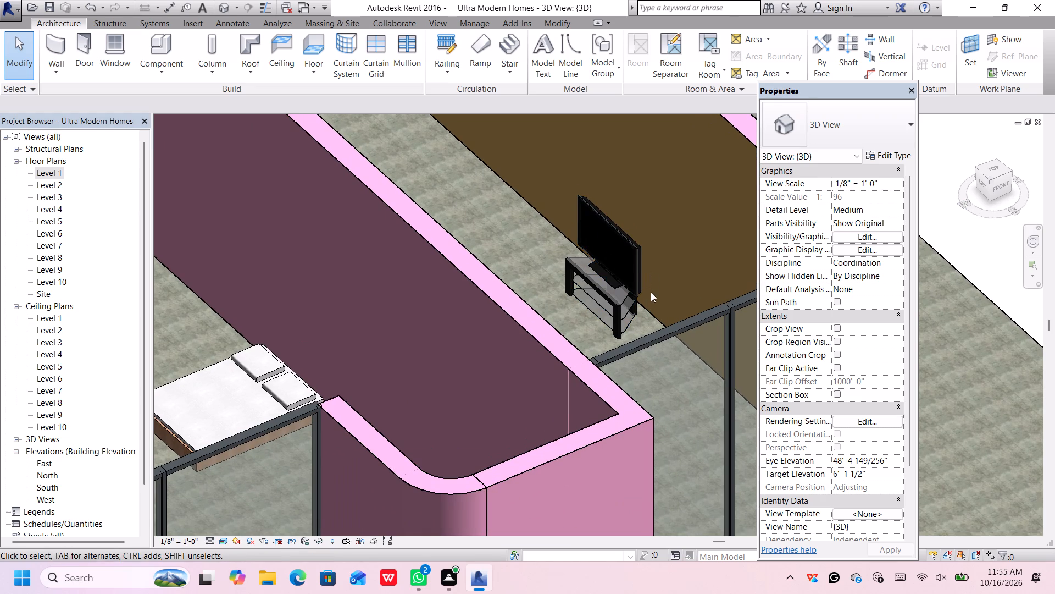
scroll(632, 273, up, 2)
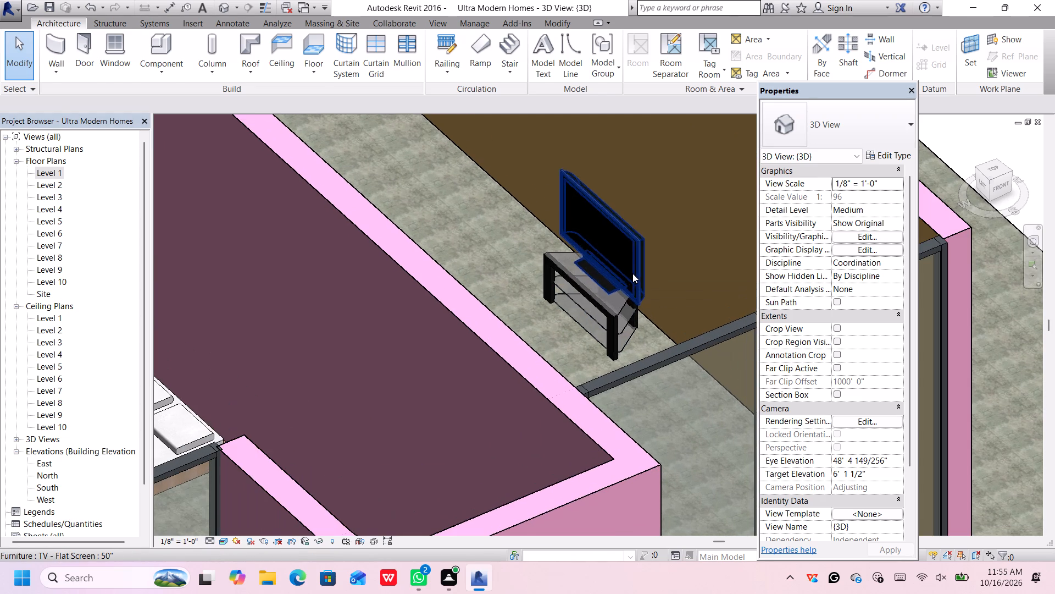
click(632, 273)
scroll(625, 277, down, 3)
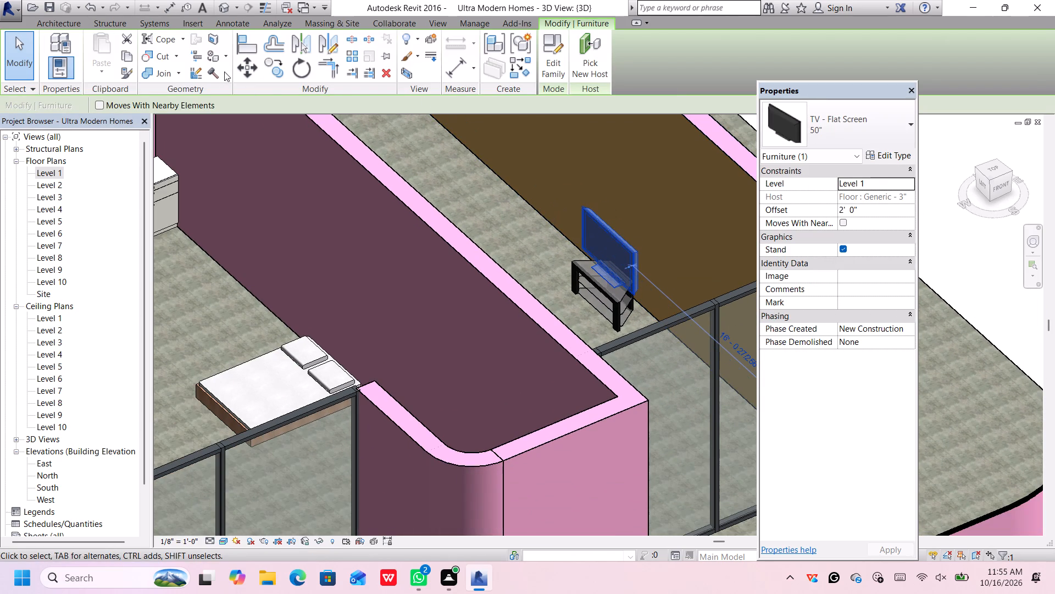
click(276, 63)
scroll(635, 312, up, 1)
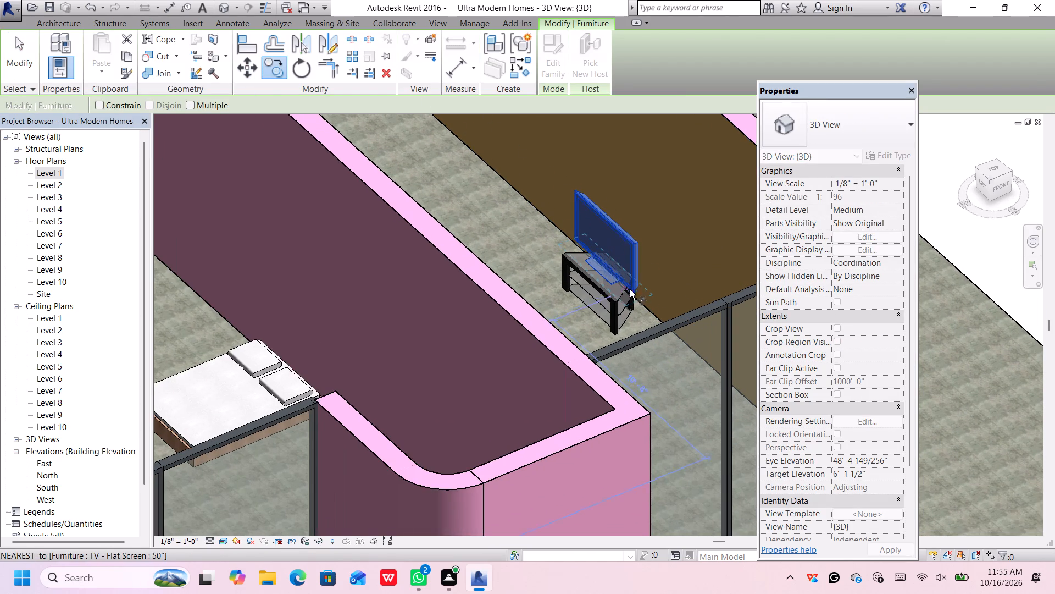
scroll(630, 290, up, 1)
click(631, 291)
scroll(524, 340, down, 11)
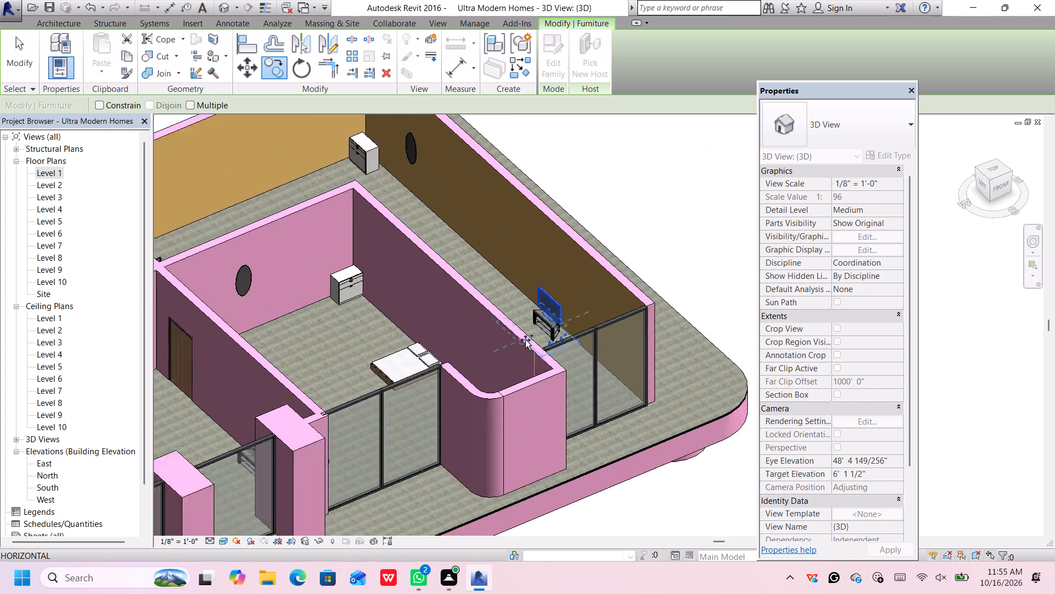
scroll(525, 340, down, 2)
scroll(349, 367, up, 9)
middle_drag(382, 387, 385, 388)
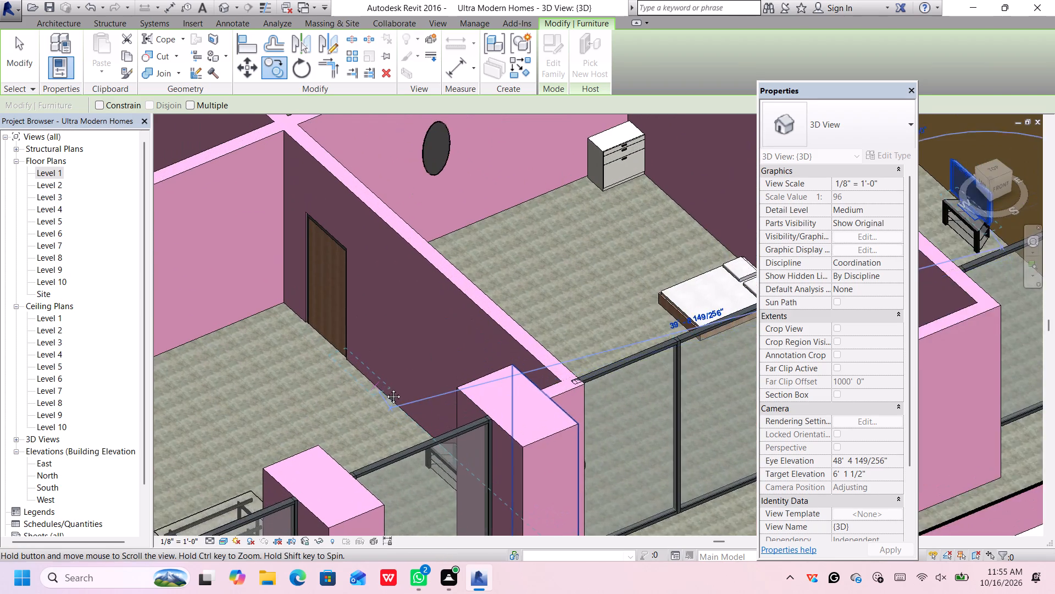
middle_drag(385, 388, 518, 394)
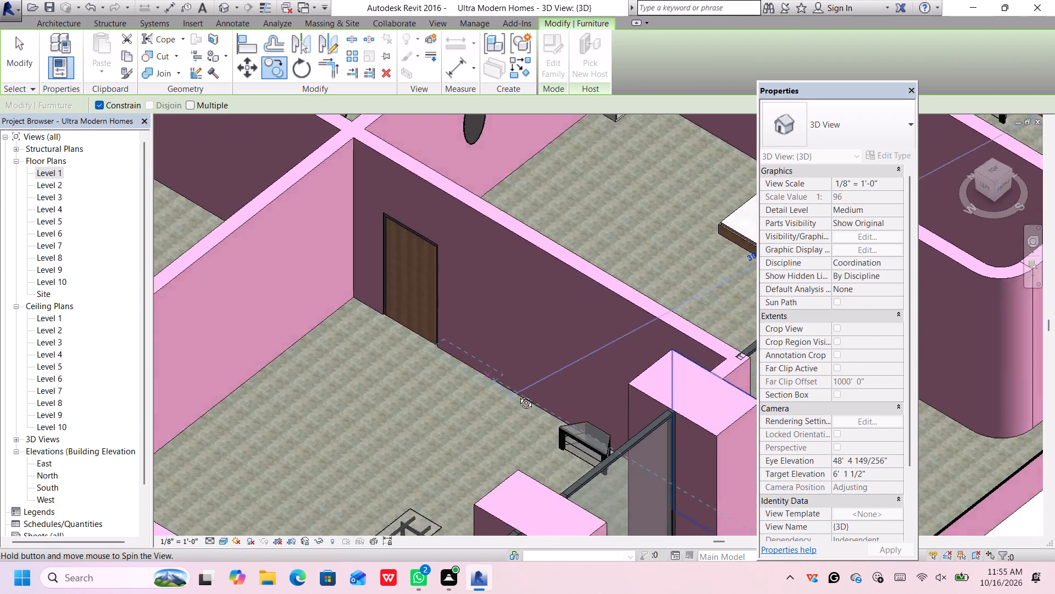
middle_drag(518, 394, 557, 395)
scroll(682, 381, up, 5)
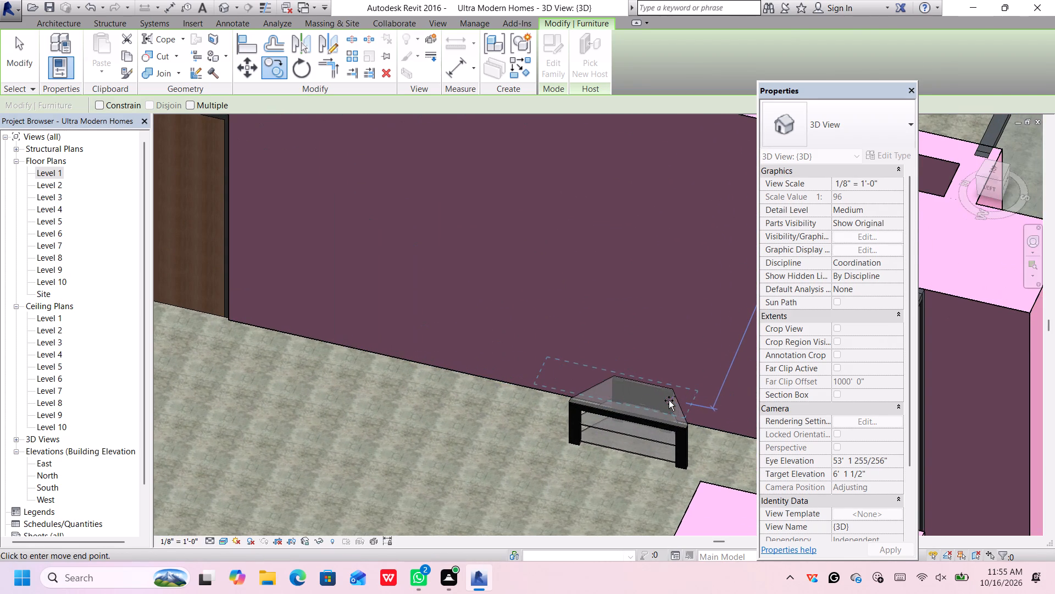
click(673, 406)
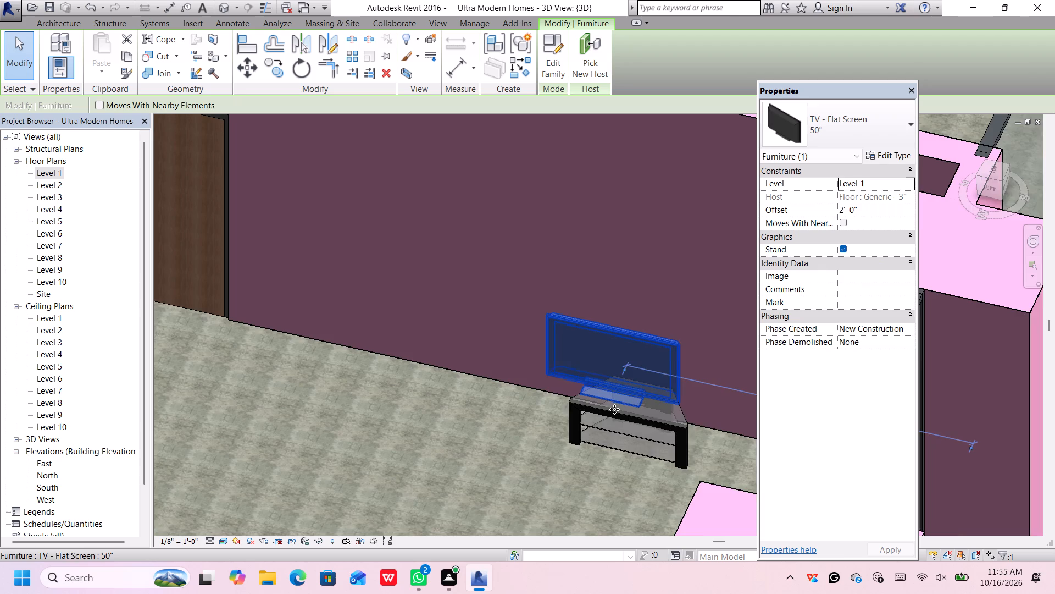
Nudge the copied TV south along the partition wall until it is centred over its stand.
scroll(610, 411, up, 4)
key(Right)
key(Right)
key(Right)
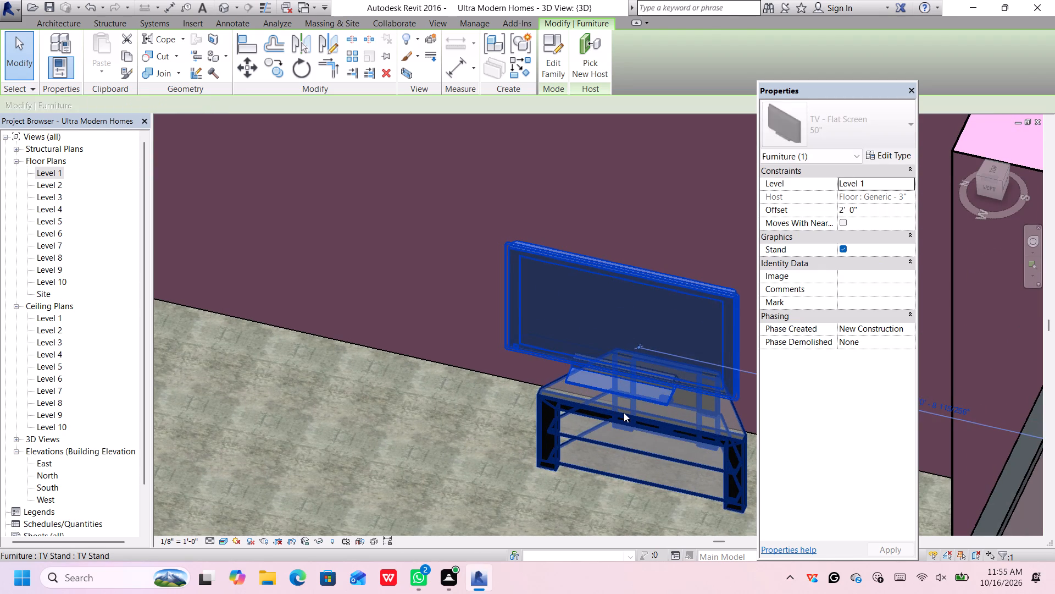
key(Right)
key(Right)
key(Right)
key(Right)
key(Right)
key(Right)
key(Right)
key(Right)
key(Right)
key(Right)
key(Right)
key(Right)
key(Right)
key(Right)
key(Right)
key(Right)
key(Right)
key(Right)
key(Right)
key(Right)
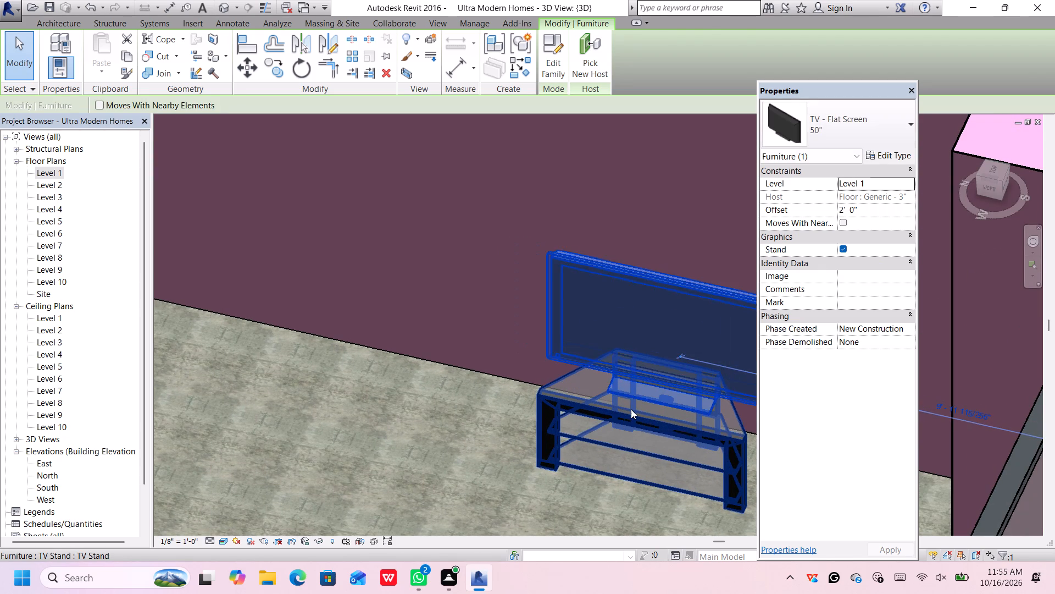
scroll(631, 409, down, 3)
key(Left)
key(Left)
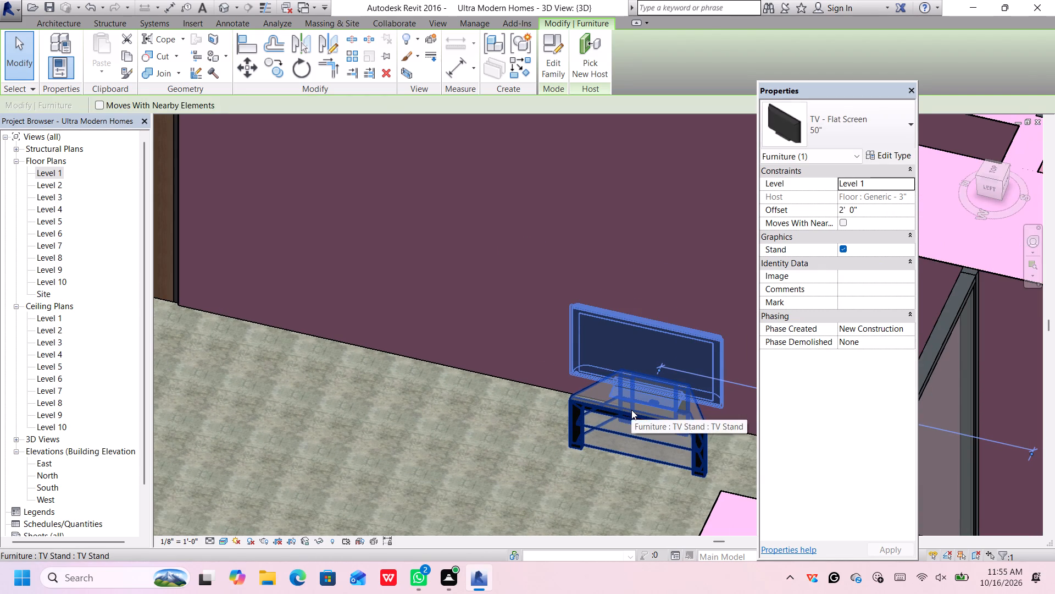
scroll(608, 427, down, 11)
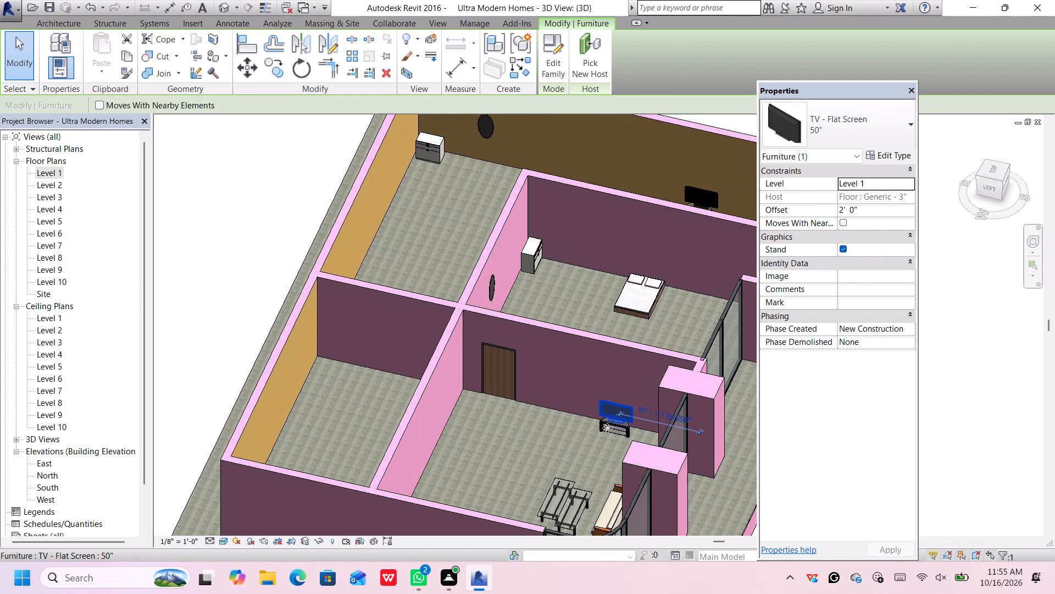
click(549, 486)
click(621, 457)
scroll(619, 476, down, 3)
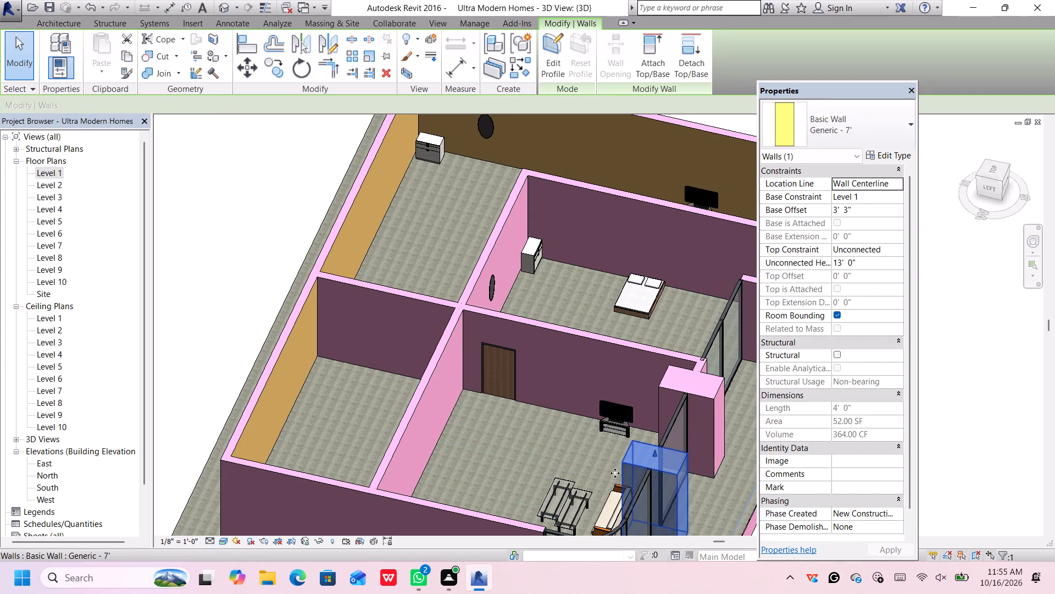
scroll(615, 473, down, 2)
click(384, 417)
Close the blank notification card covering the 3D view.
scroll(619, 417, up, 5)
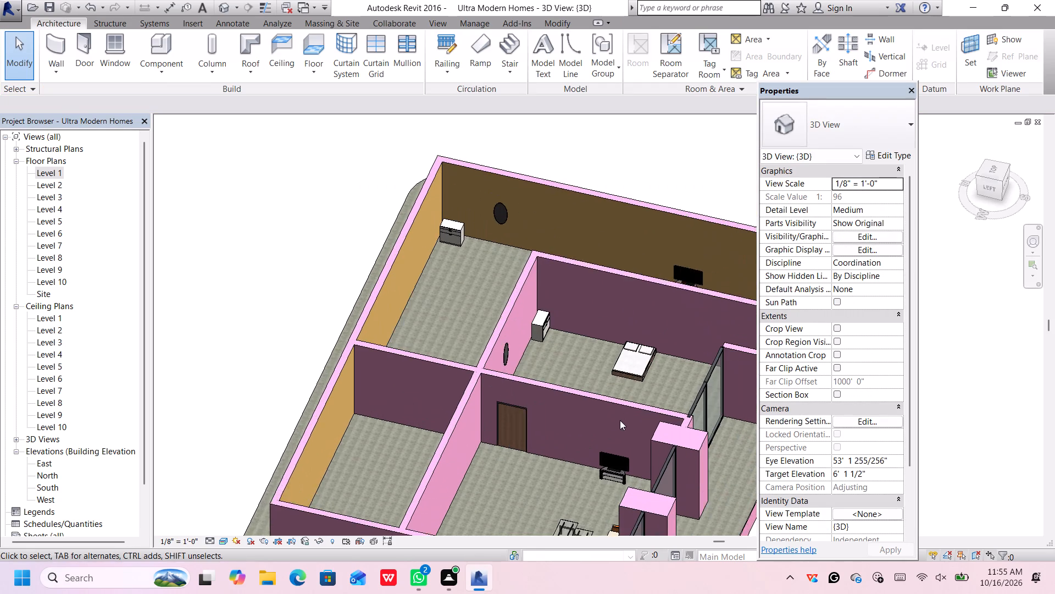
middle_drag(667, 369, 642, 353)
middle_click(642, 353)
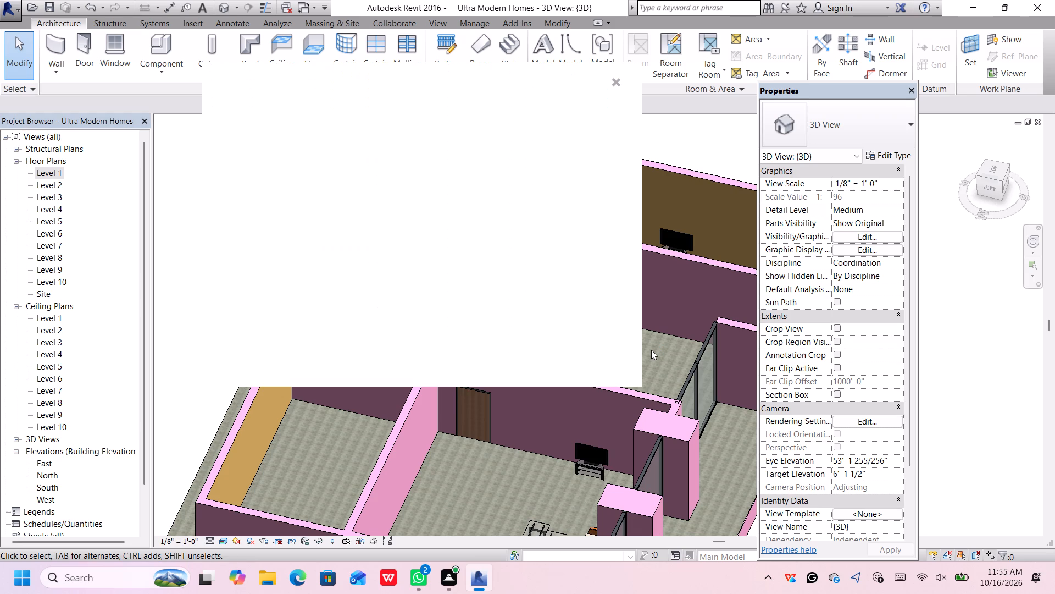
scroll(654, 347, down, 3)
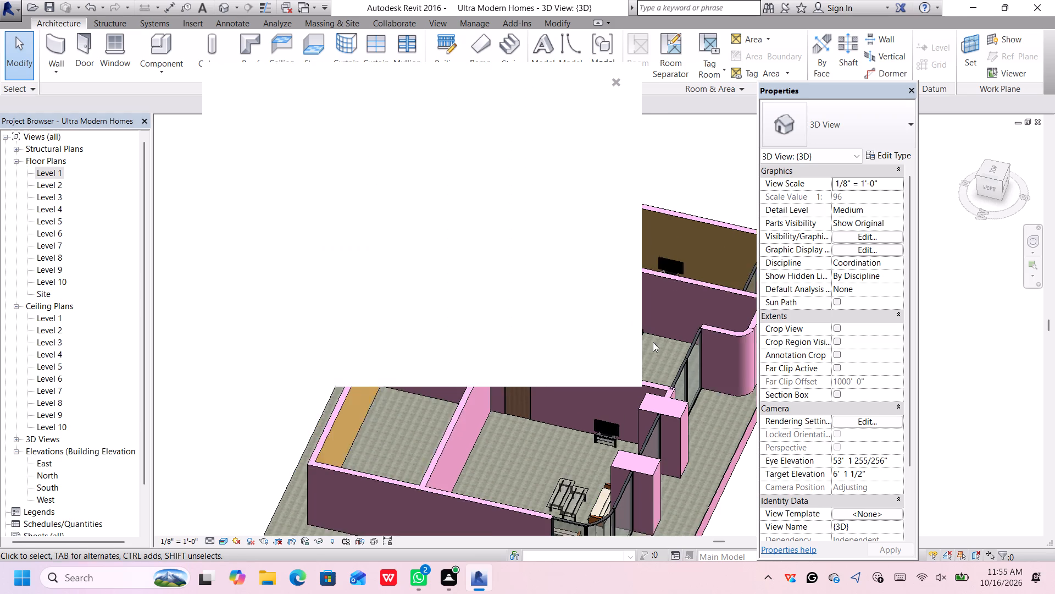
click(612, 79)
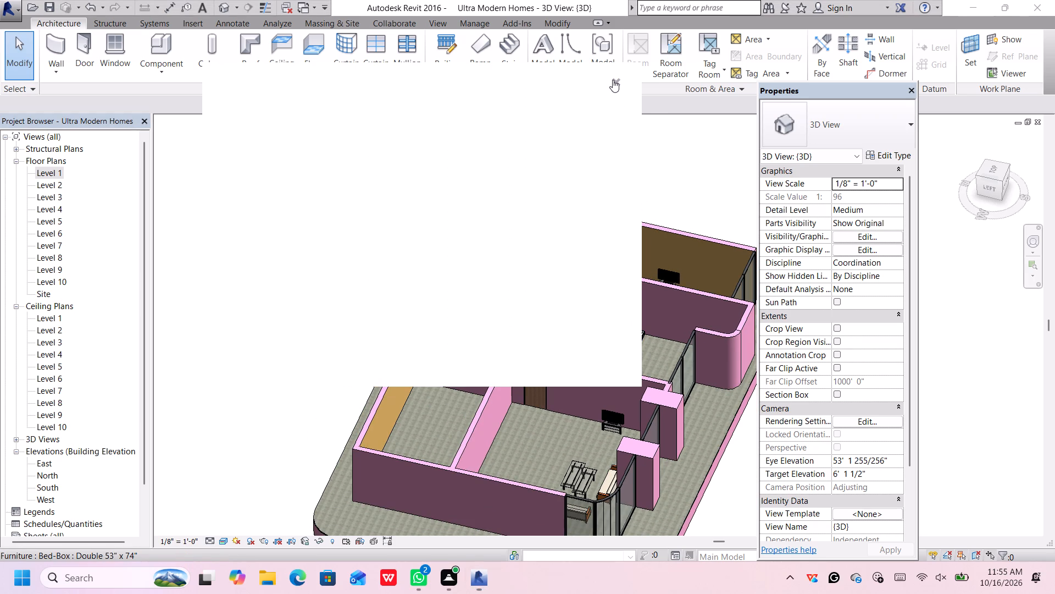
Start loading a component family and preview Bench-Locker Room, Chair-Breuer and Chair-Corbu in the US Imperial Furniture library's Seating folder.
scroll(631, 266, down, 2)
middle_drag(623, 302, 590, 254)
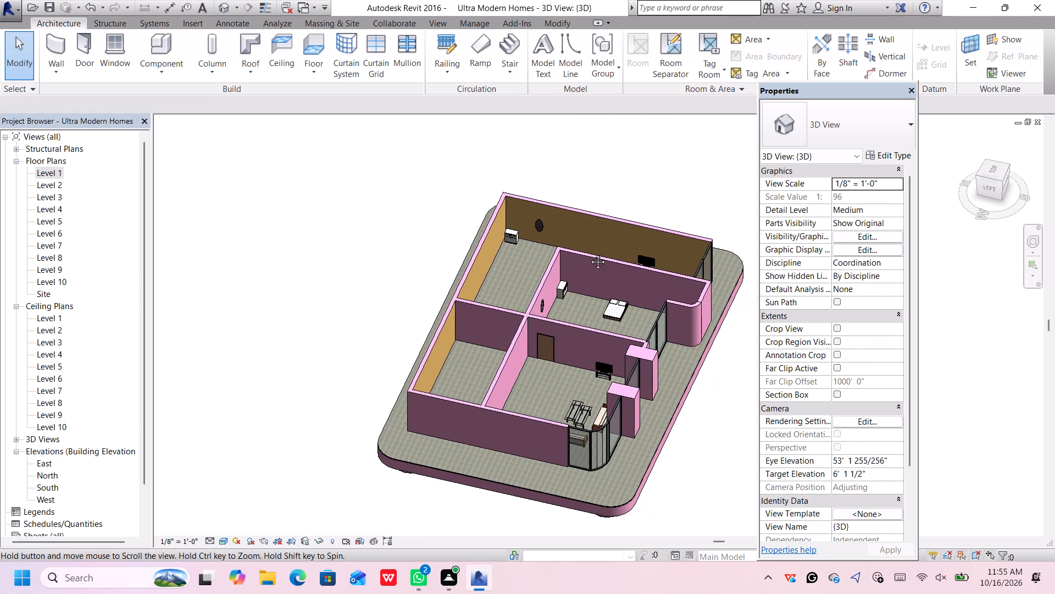
middle_drag(590, 254, 556, 205)
middle_drag(651, 166, 570, 221)
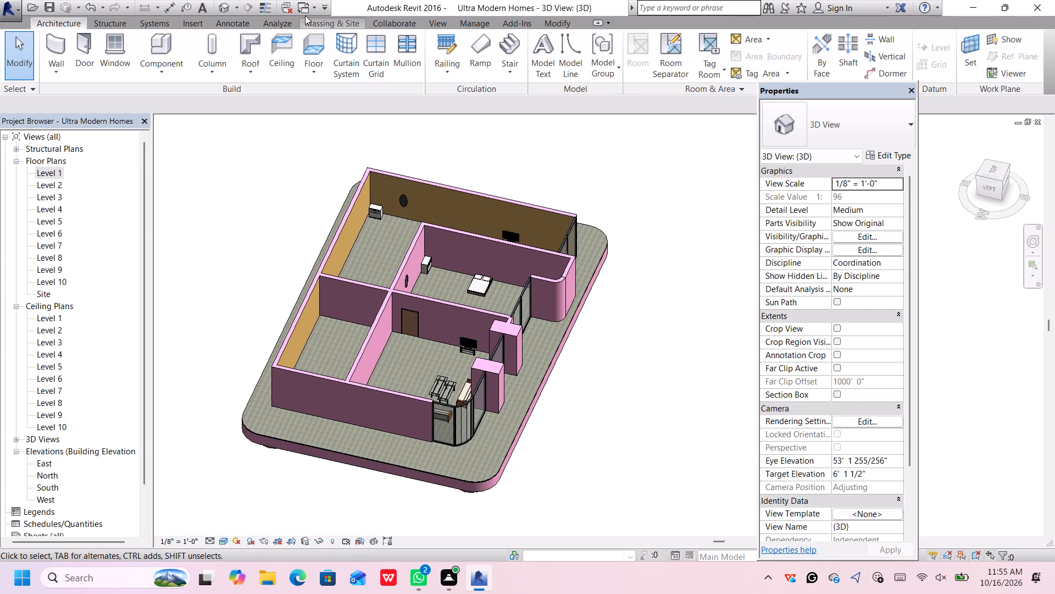
click(164, 45)
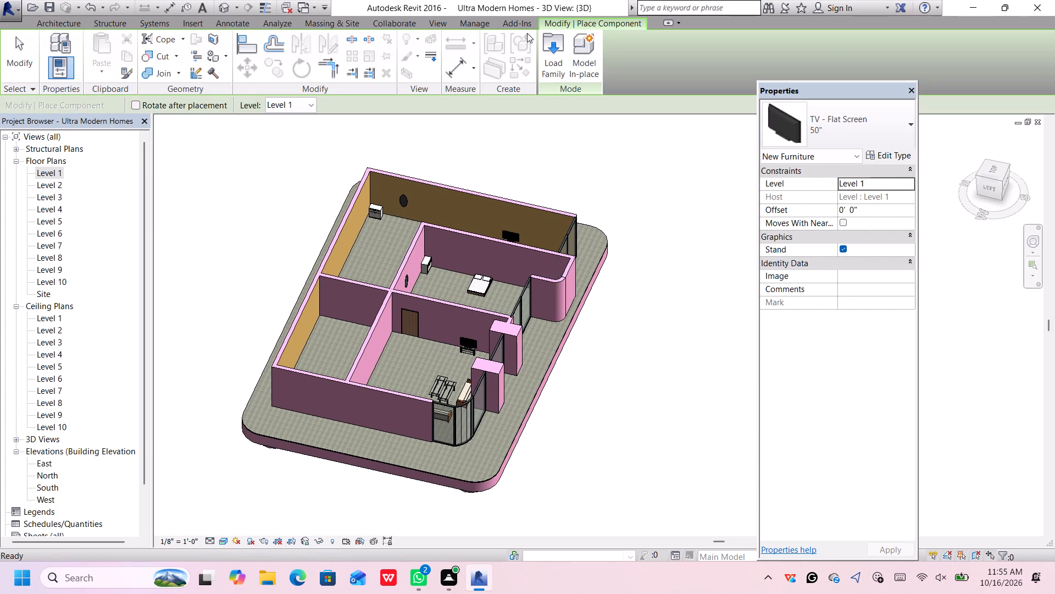
click(555, 45)
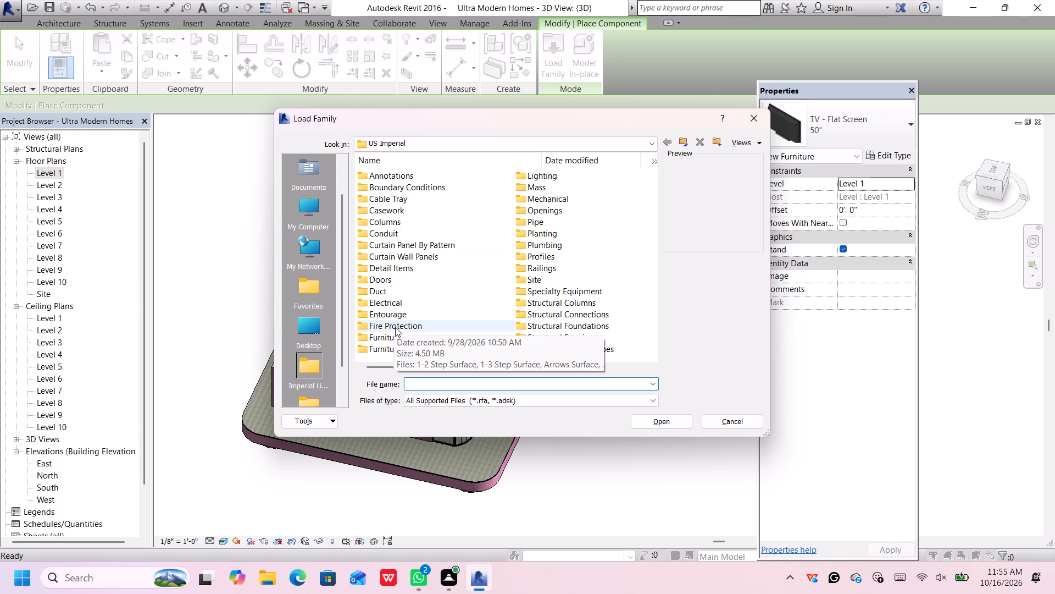
click(381, 336)
double_click(380, 336)
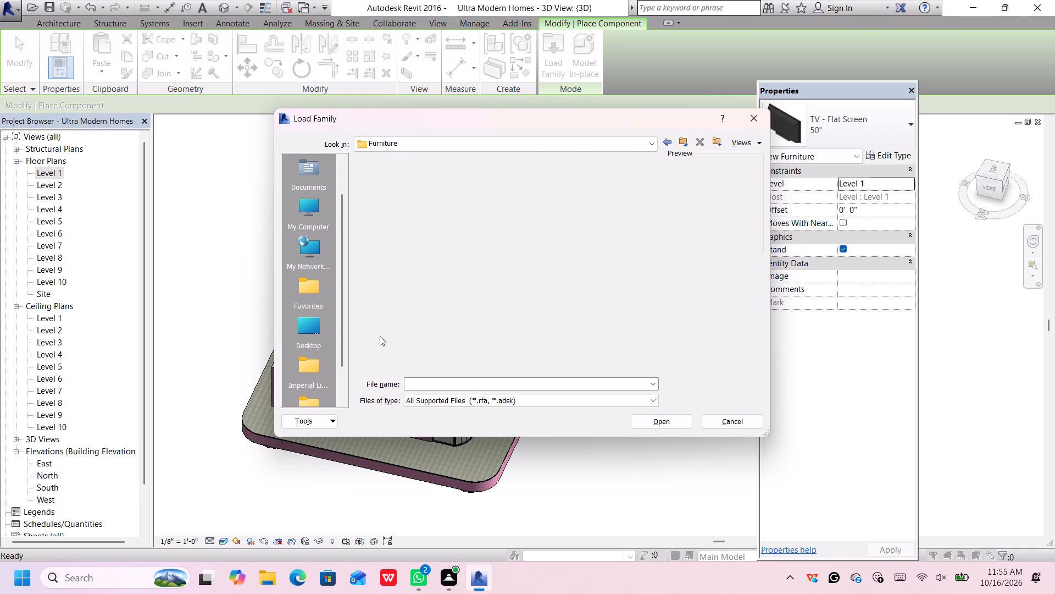
click(432, 179)
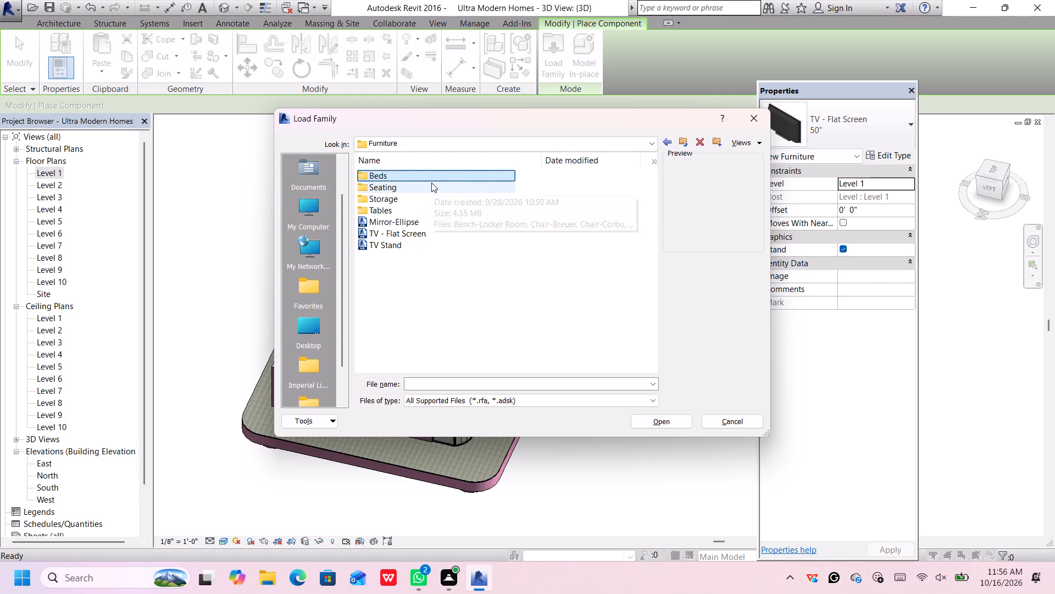
click(436, 176)
click(427, 190)
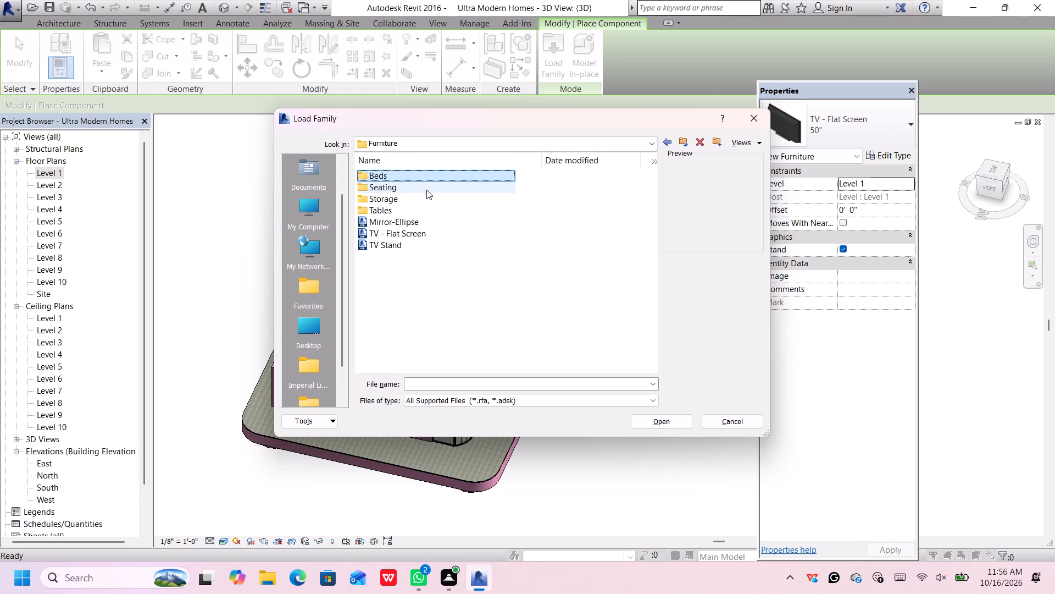
double_click(426, 190)
click(431, 179)
click(431, 186)
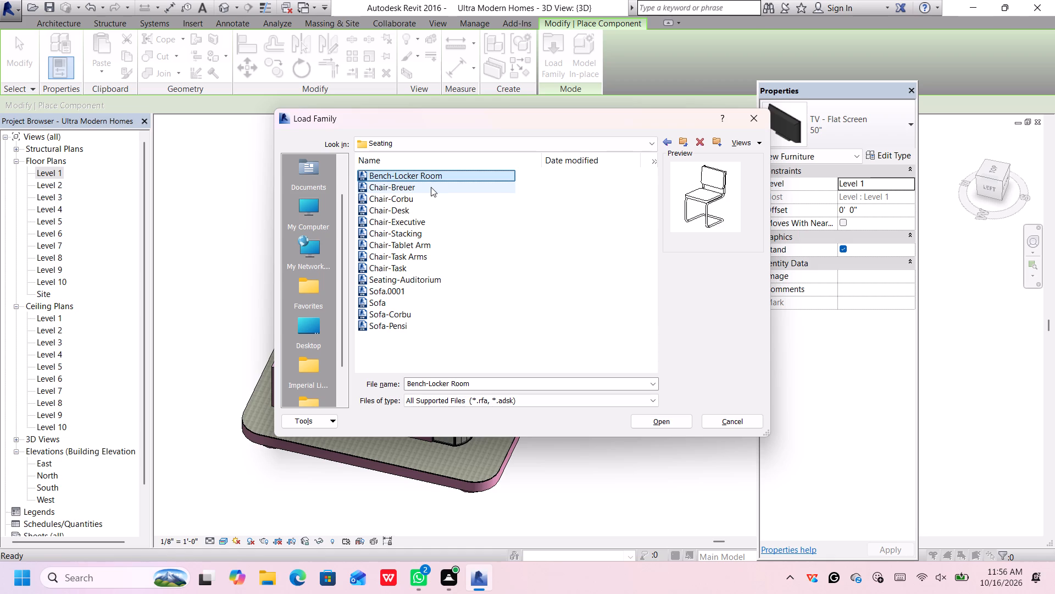
click(429, 197)
click(668, 139)
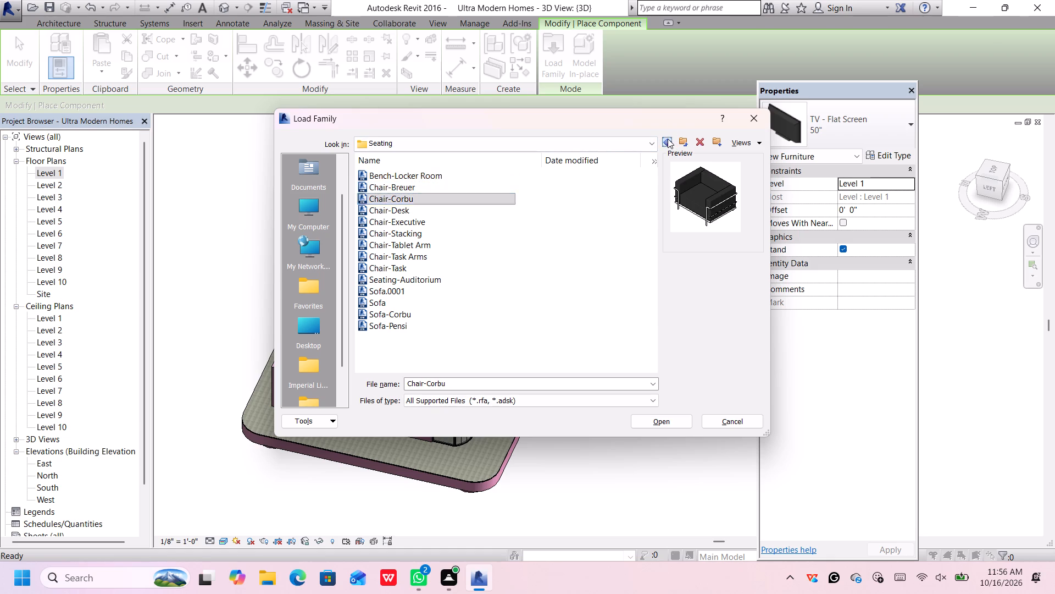
Open the Furniture library's Storage folder and preview its families, from Cabinet-File 2 Drawer through Credenza and Dresser to Entertainment Center.
double_click(414, 201)
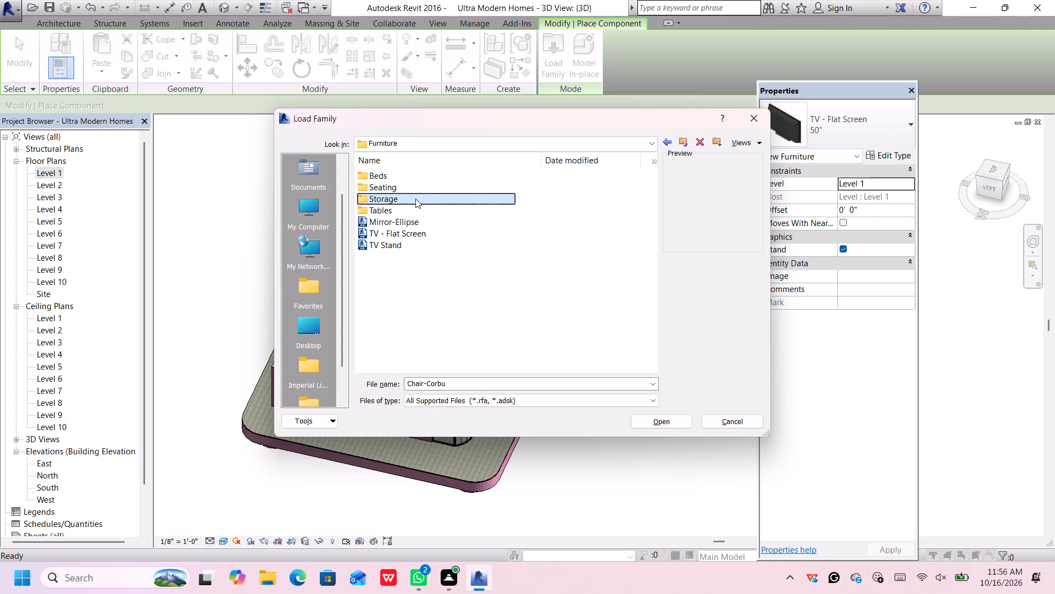
double_click(415, 199)
double_click(417, 197)
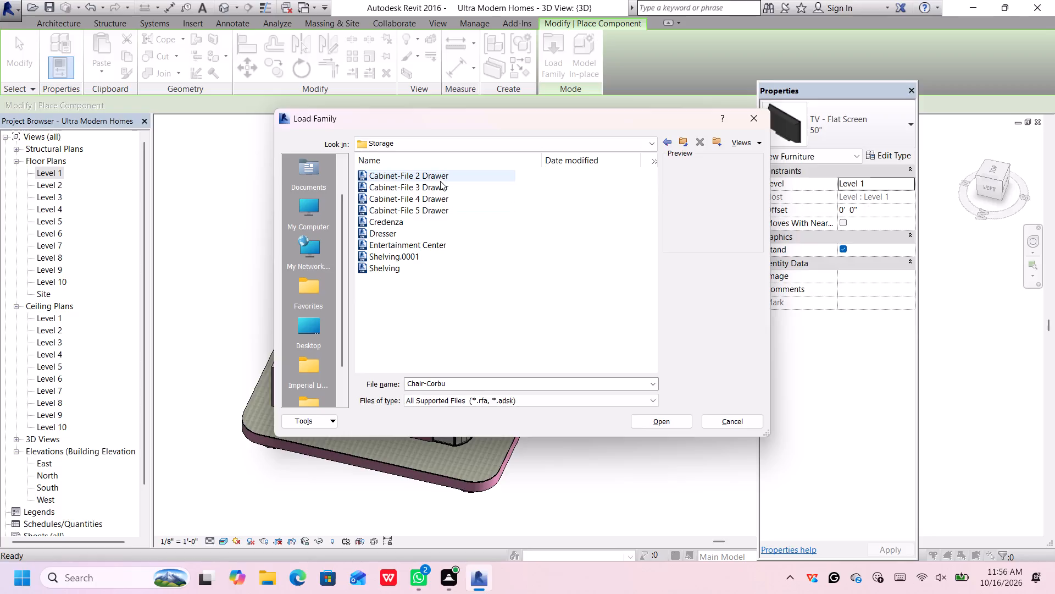
click(443, 175)
click(436, 183)
click(435, 194)
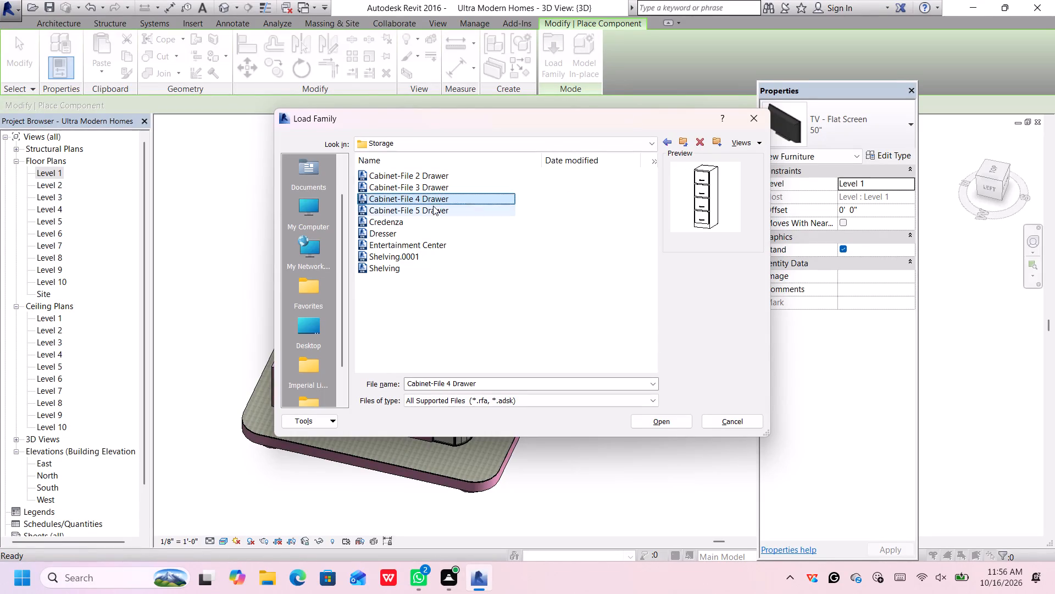
click(433, 206)
click(429, 218)
click(428, 235)
click(424, 241)
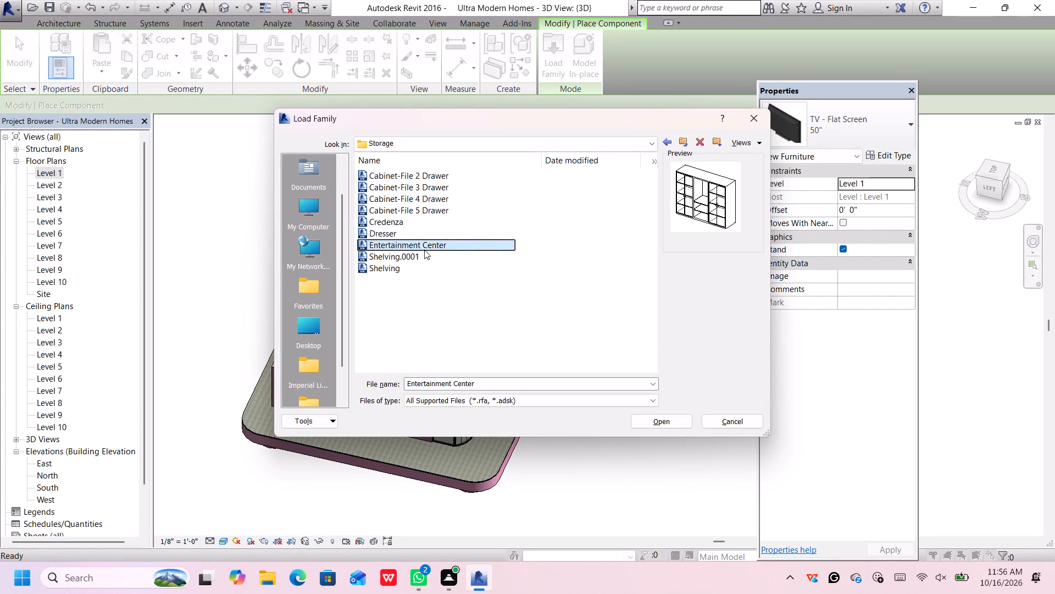
click(424, 250)
Load the Entertainment Center family from the Storage folder.
click(463, 245)
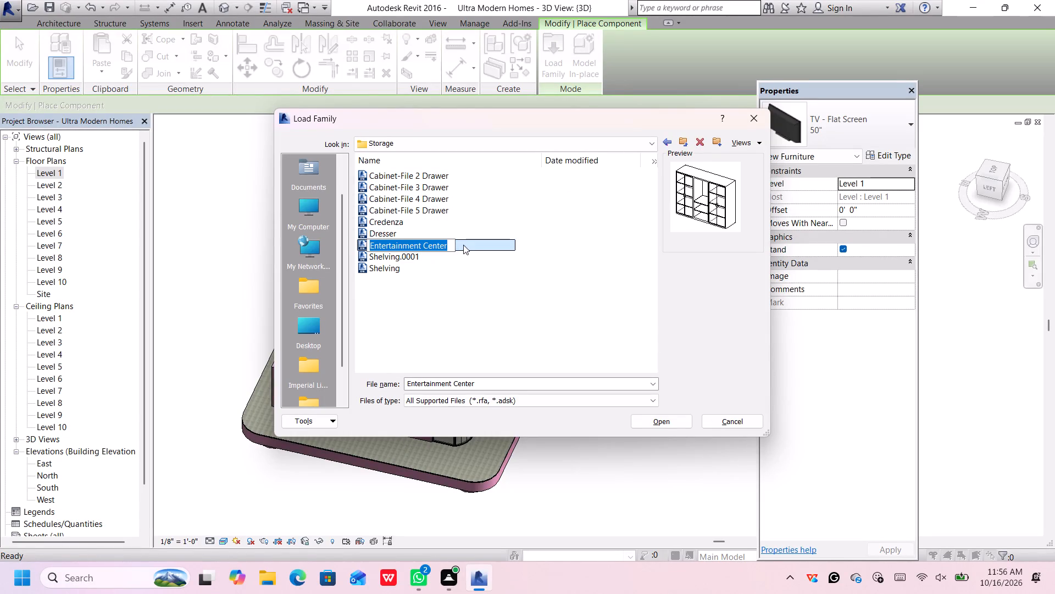
click(433, 256)
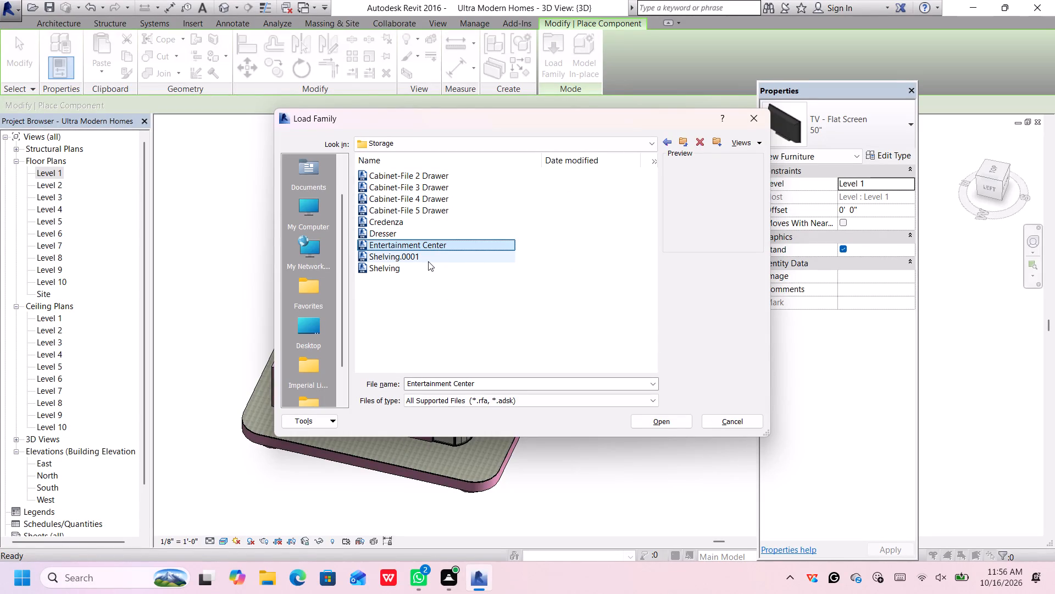
click(428, 261)
double_click(449, 246)
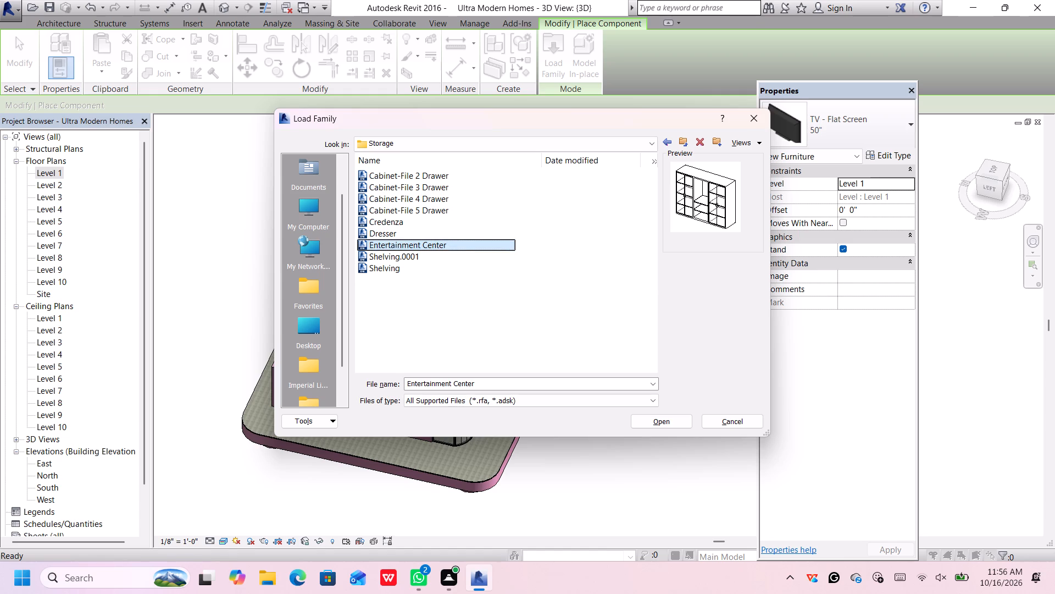
triple_click(463, 245)
click(463, 245)
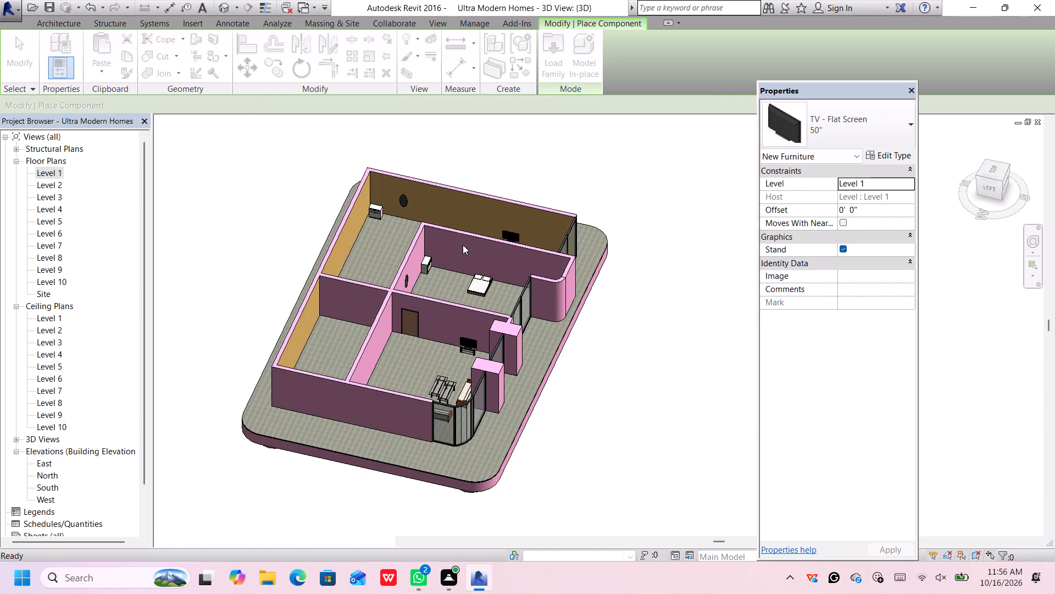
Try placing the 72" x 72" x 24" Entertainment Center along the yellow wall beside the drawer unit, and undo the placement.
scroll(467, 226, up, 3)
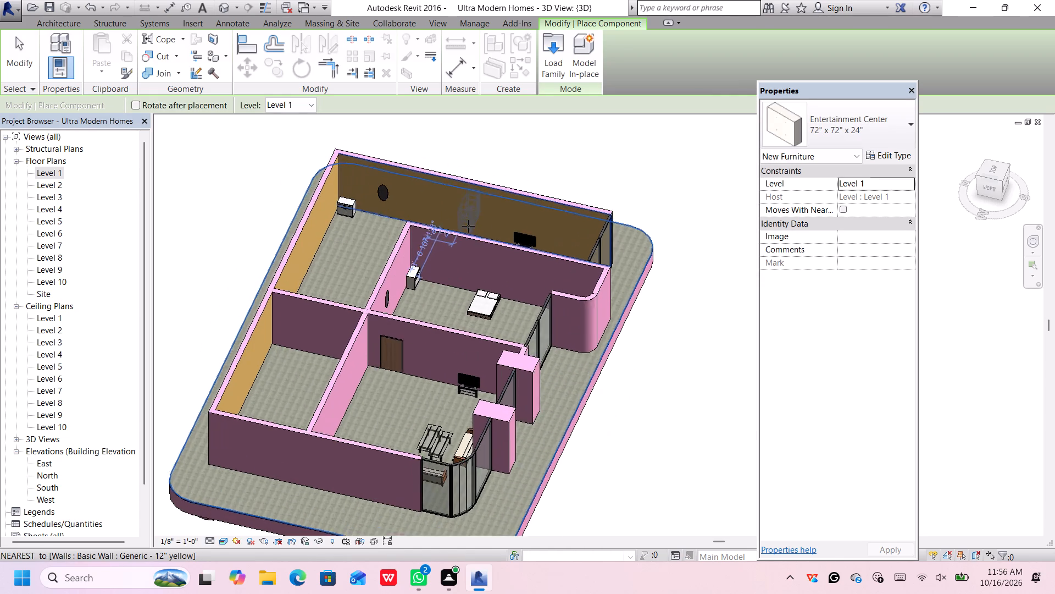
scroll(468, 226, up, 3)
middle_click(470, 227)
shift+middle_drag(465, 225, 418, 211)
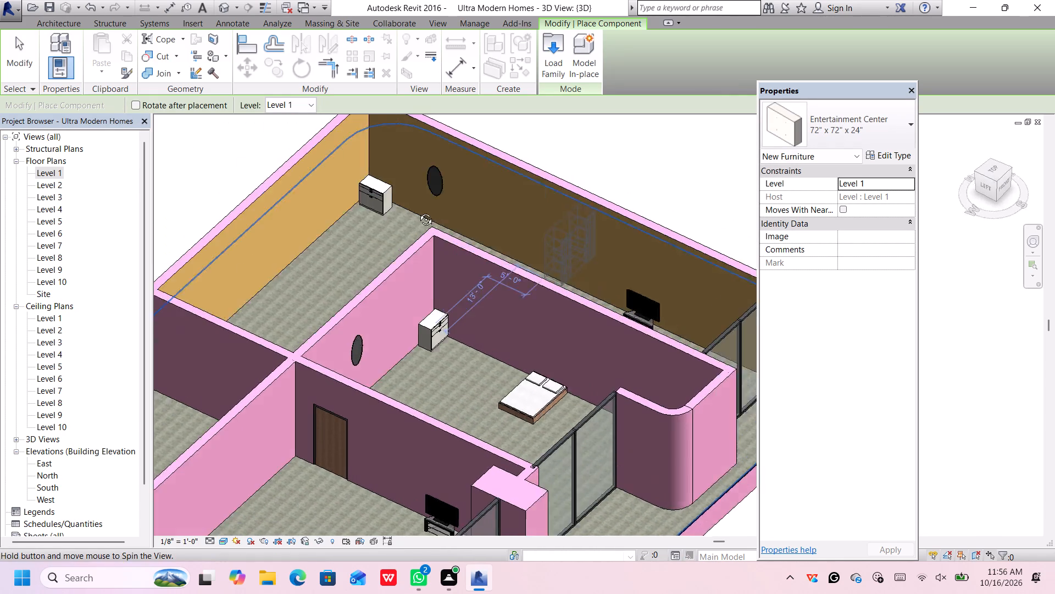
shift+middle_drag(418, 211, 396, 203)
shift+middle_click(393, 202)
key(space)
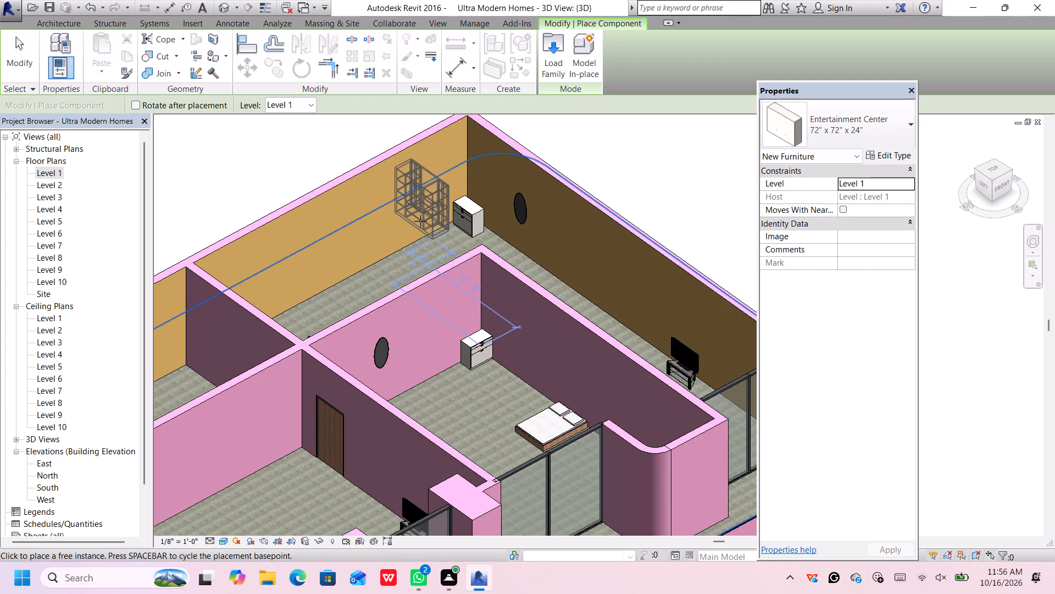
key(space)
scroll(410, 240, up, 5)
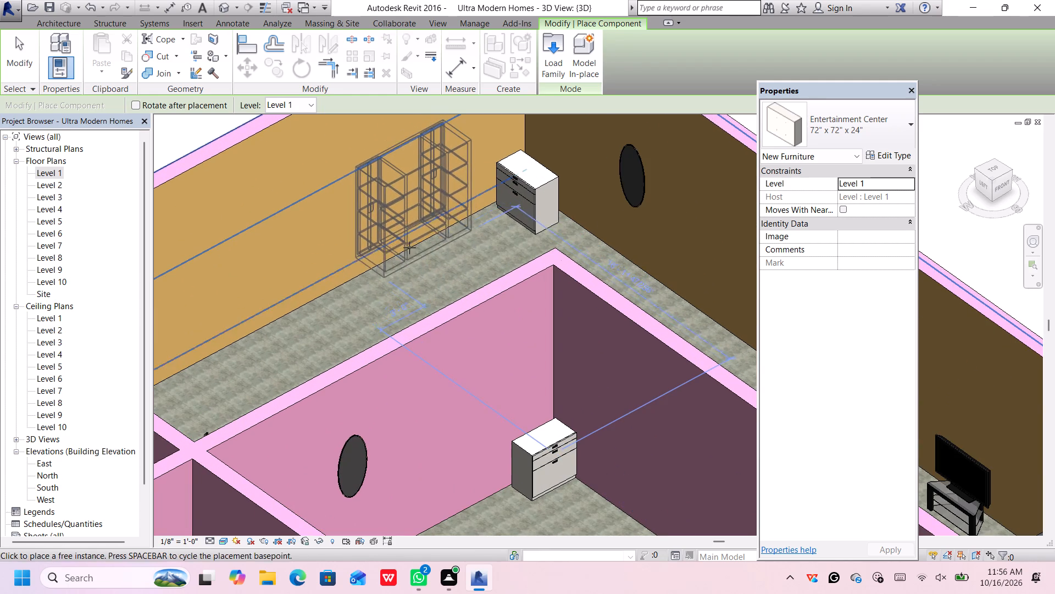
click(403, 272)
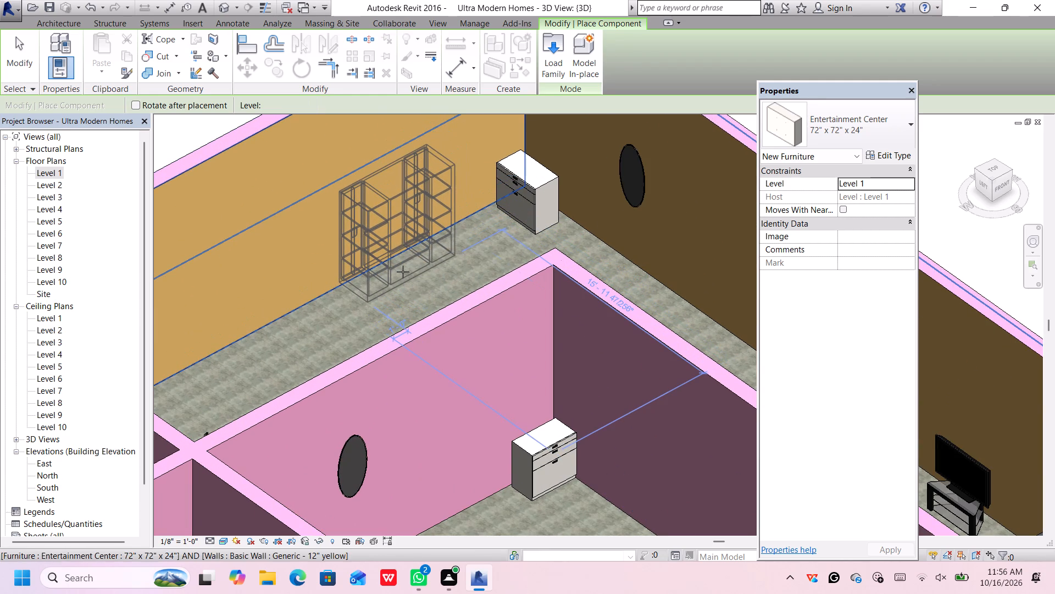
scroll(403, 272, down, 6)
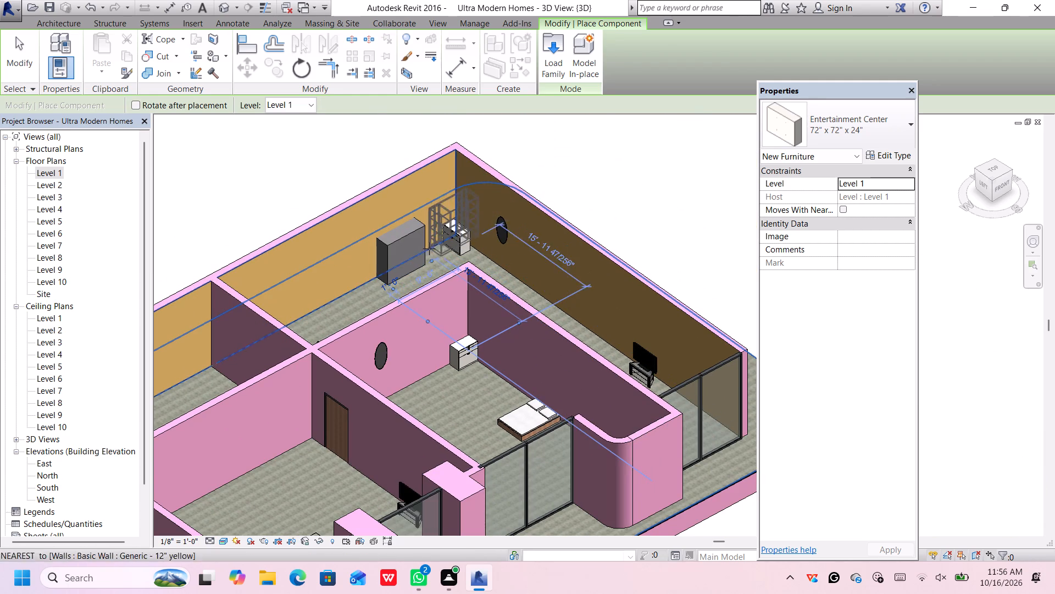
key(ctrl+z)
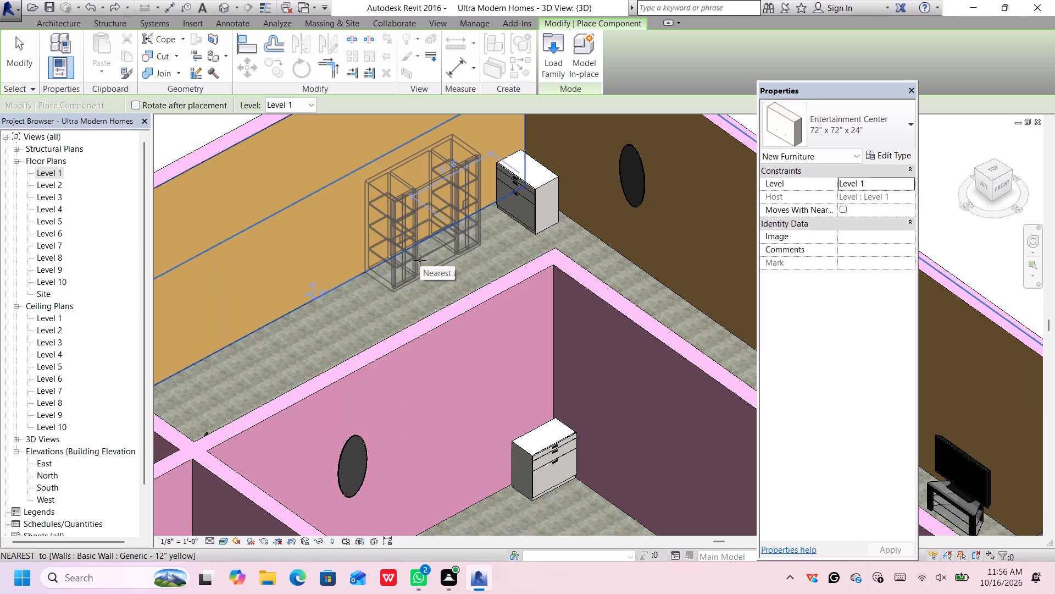
Rotate the 72" x 72" x 24" Entertainment Center to face into the room and place it along the yellow wall beside the drawer unit.
key(space)
key(space)
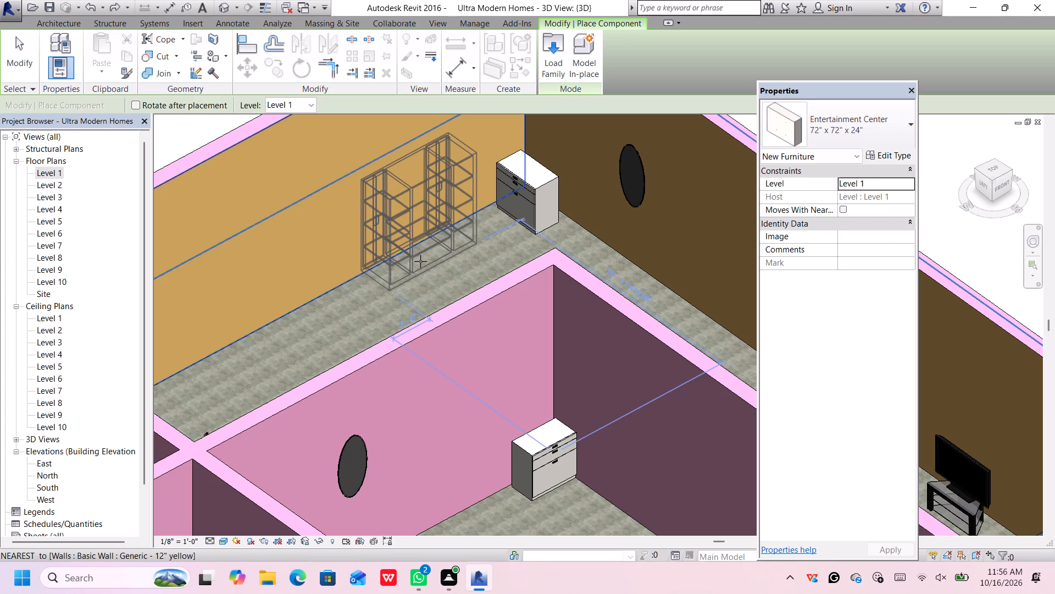
key(space)
key(space)
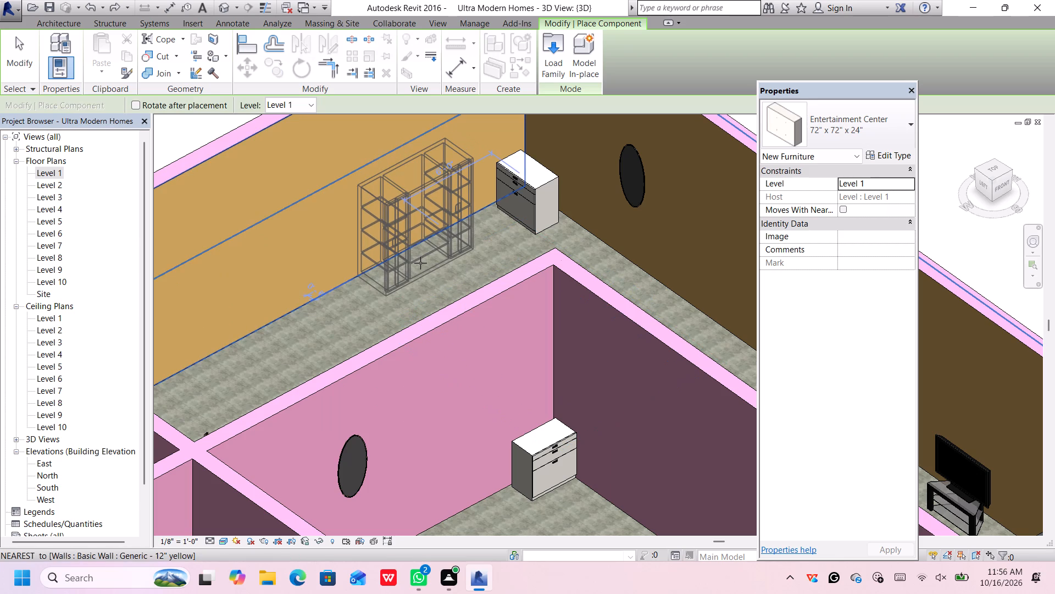
scroll(420, 263, up, 4)
scroll(420, 263, down, 3)
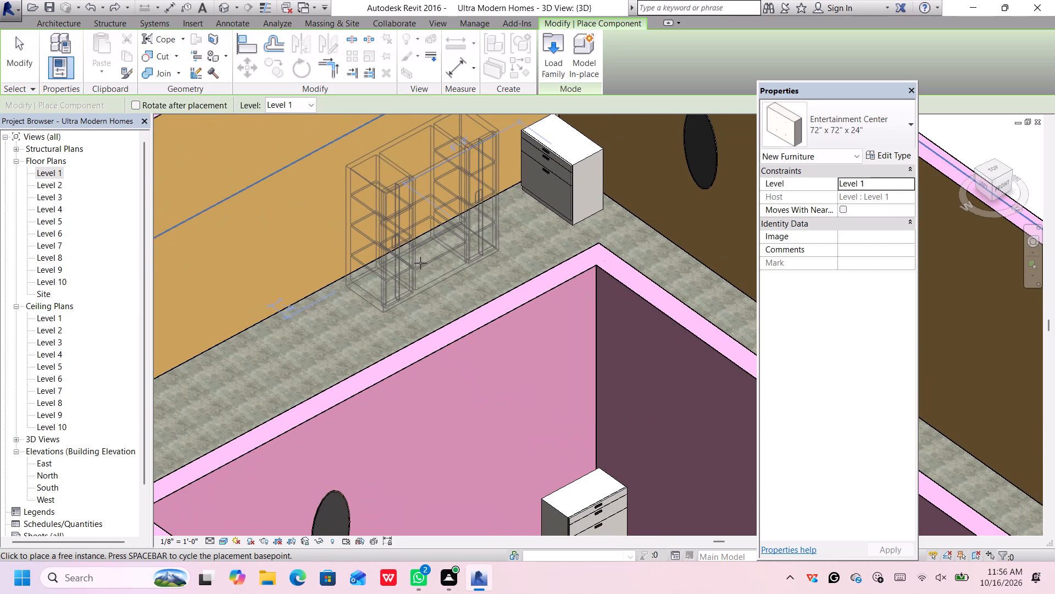
click(420, 263)
Close the blank notification card and place another Entertainment Center in the bedroom, against the pink wall between the oval mirror and drawer unit.
scroll(526, 252, down, 5)
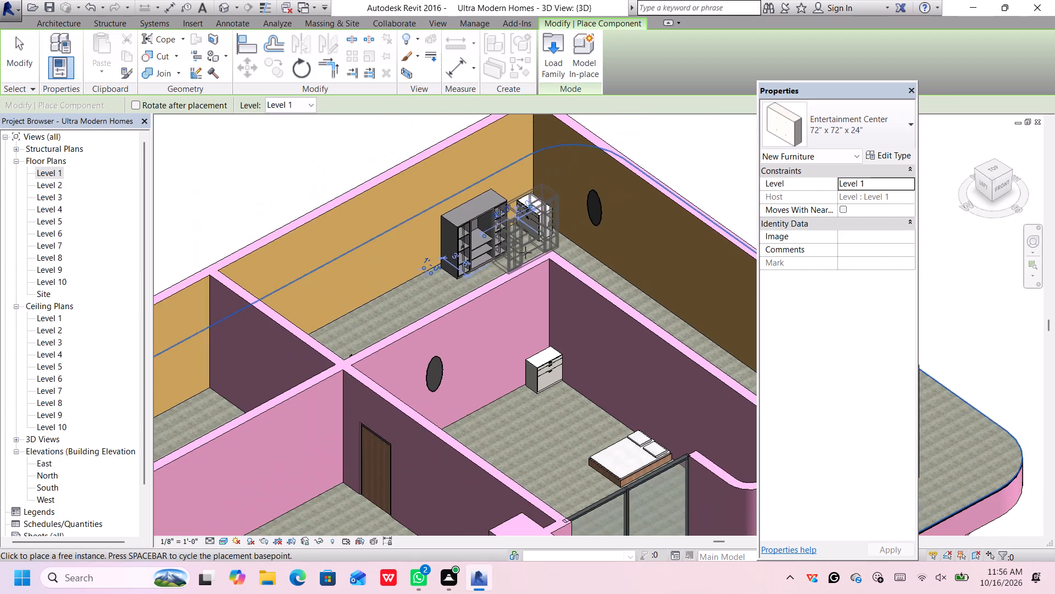
scroll(529, 251, down, 5)
scroll(572, 315, up, 1)
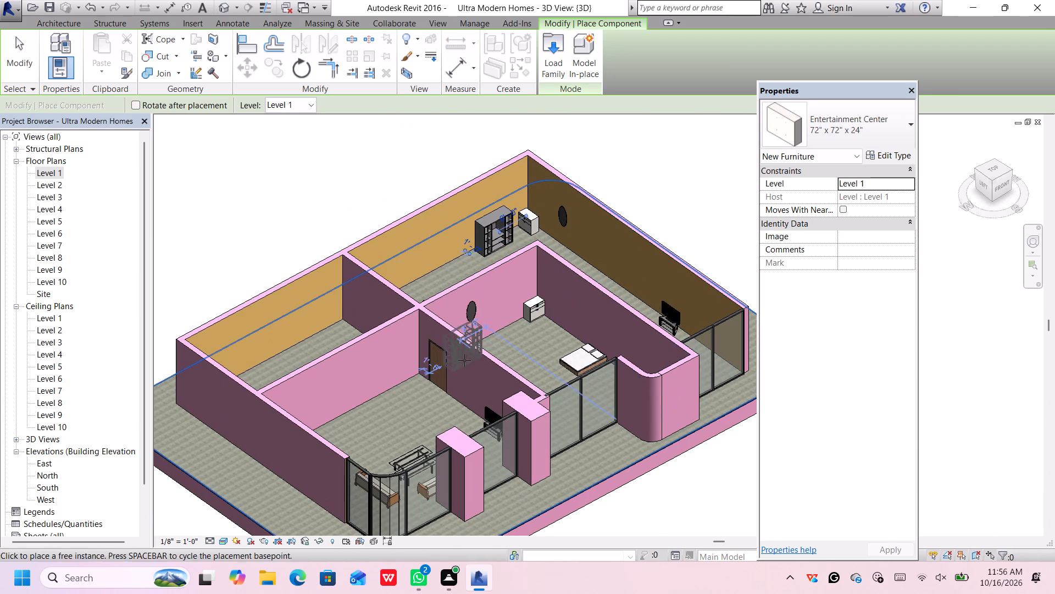
scroll(492, 340, up, 3)
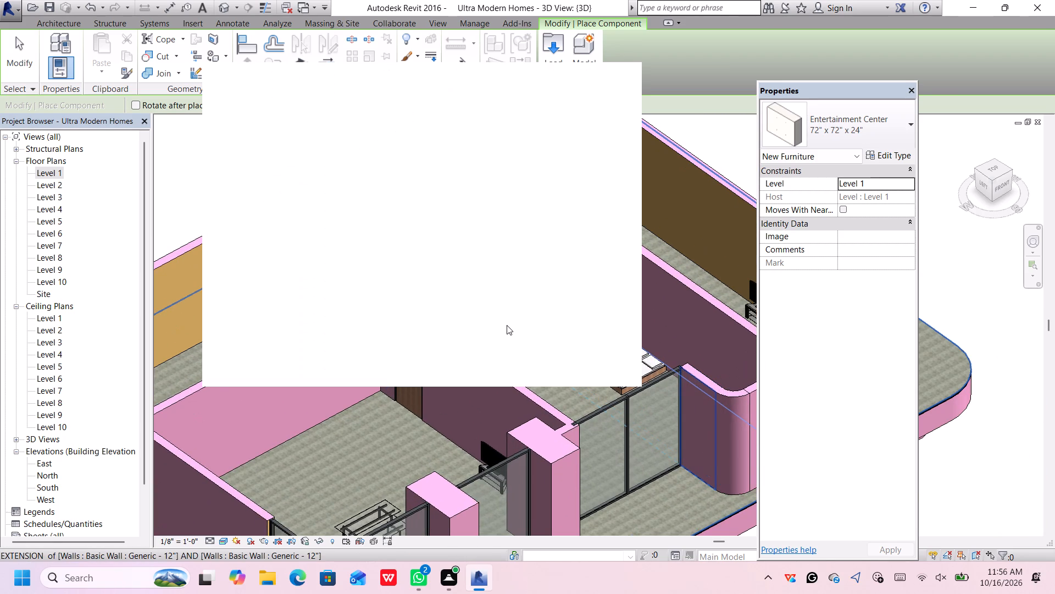
click(617, 81)
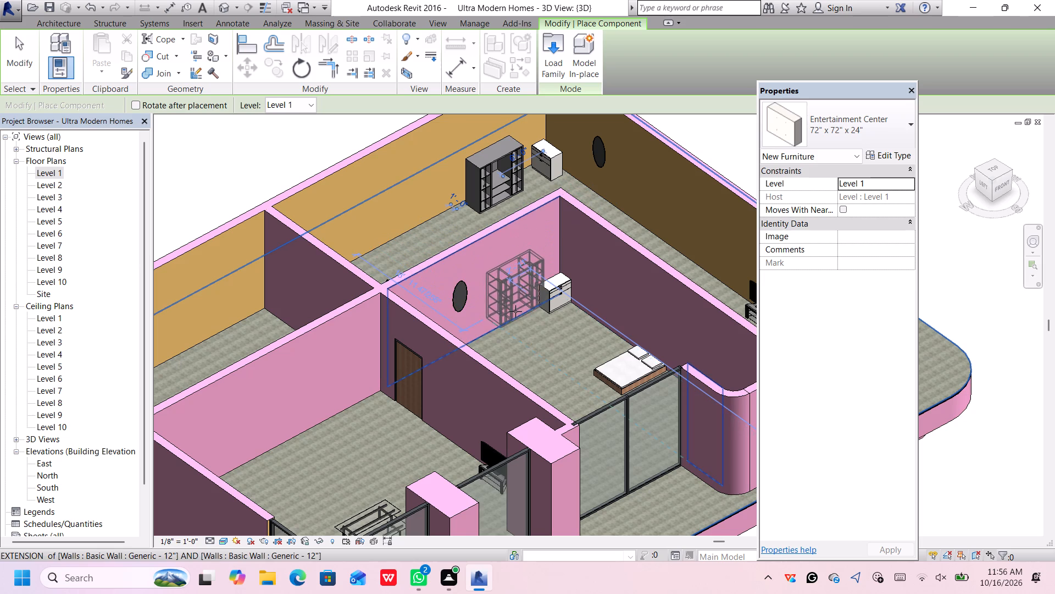
scroll(513, 317, up, 6)
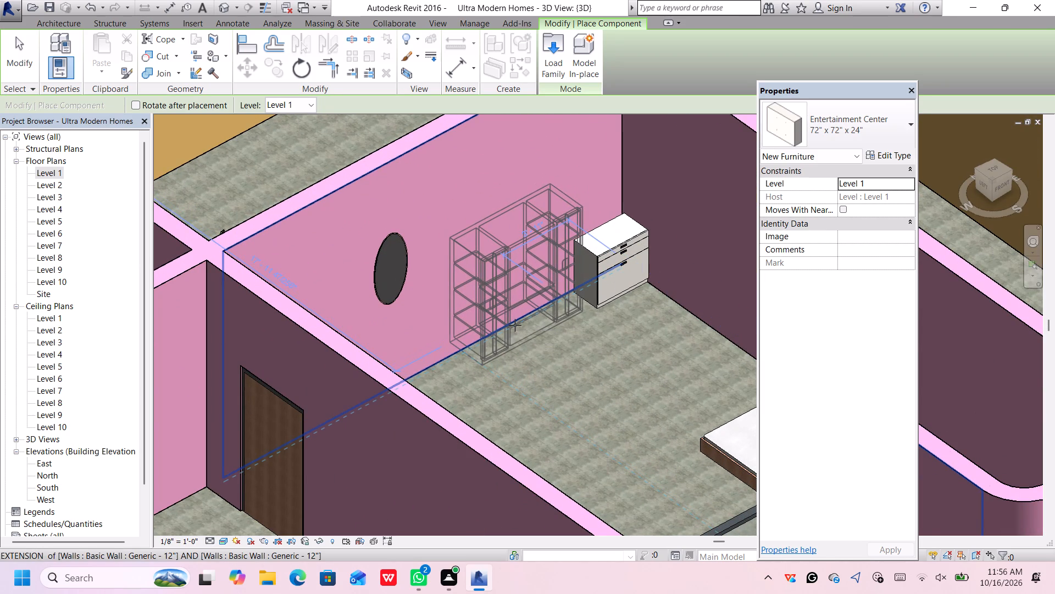
click(515, 325)
Place a third Entertainment Center in the room with the door, against the long pink partition near the outer wall, and finish placing.
scroll(517, 316, down, 8)
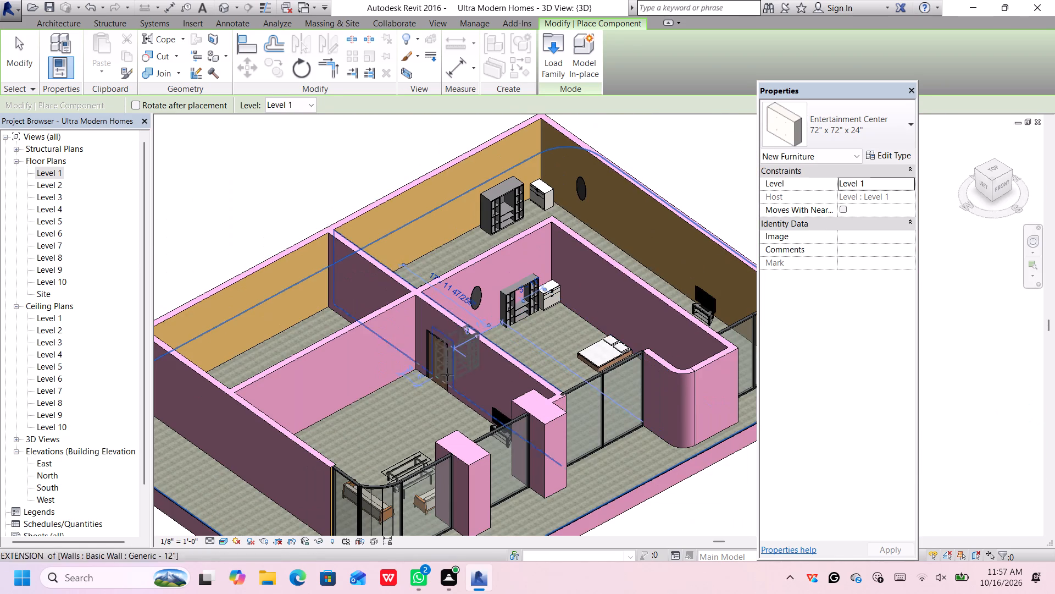
scroll(384, 382, up, 1)
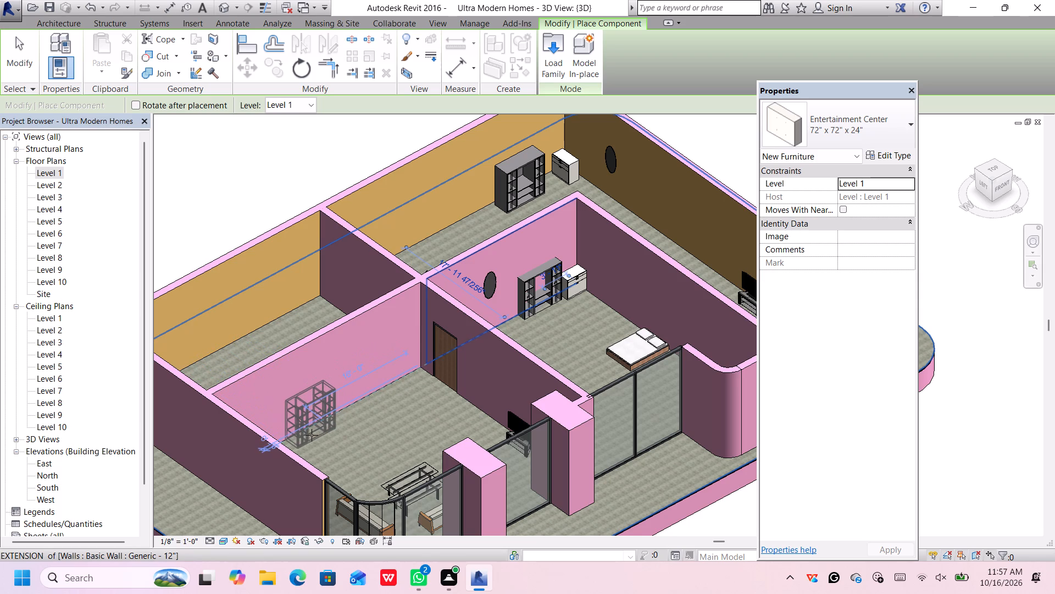
click(299, 420)
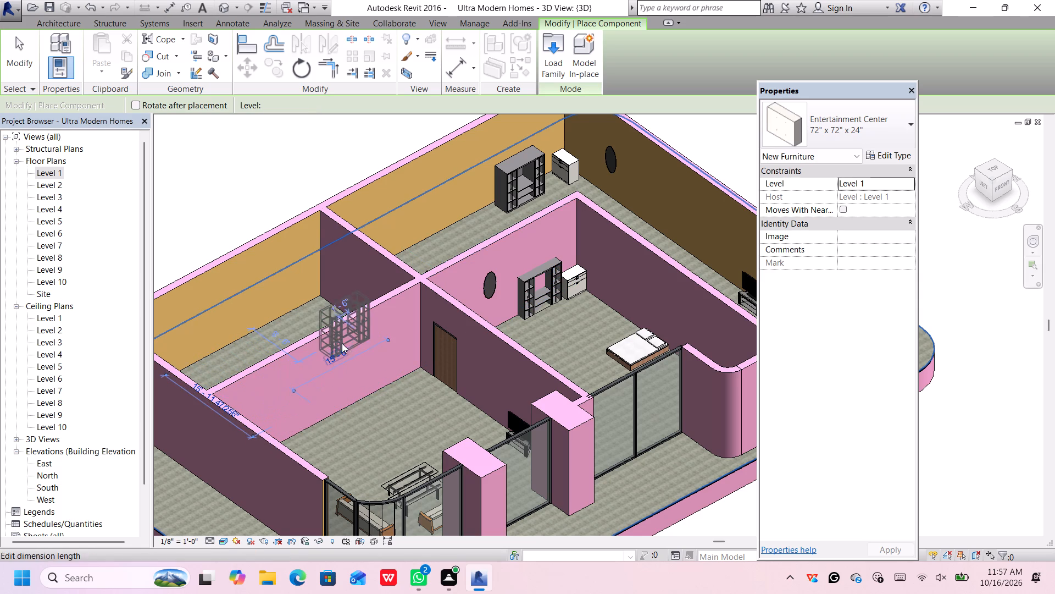
scroll(332, 399, up, 1)
scroll(297, 451, up, 2)
click(314, 437)
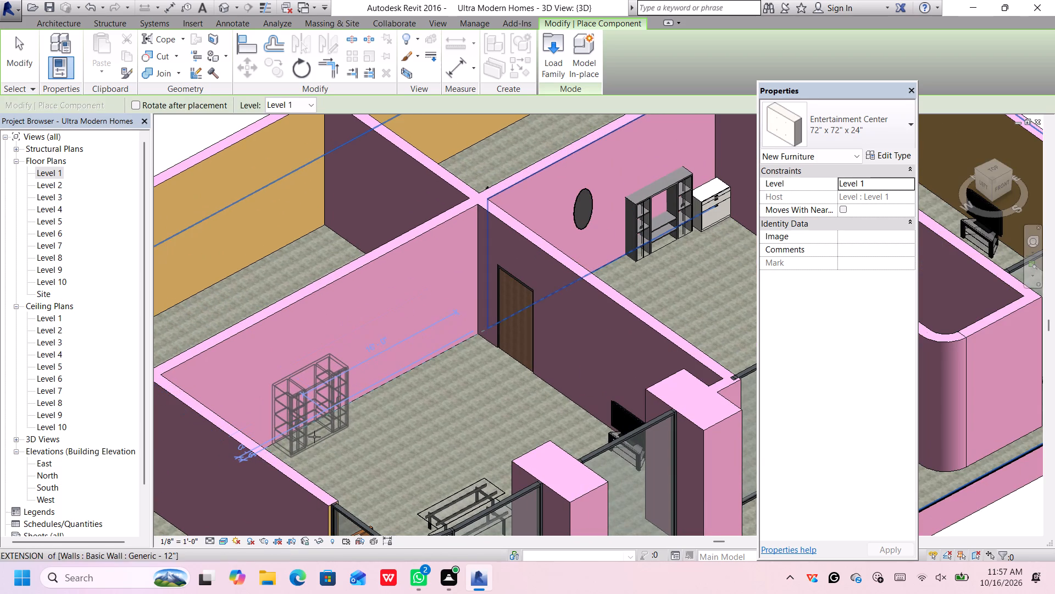
scroll(438, 442, down, 5)
middle_drag(443, 444, 403, 380)
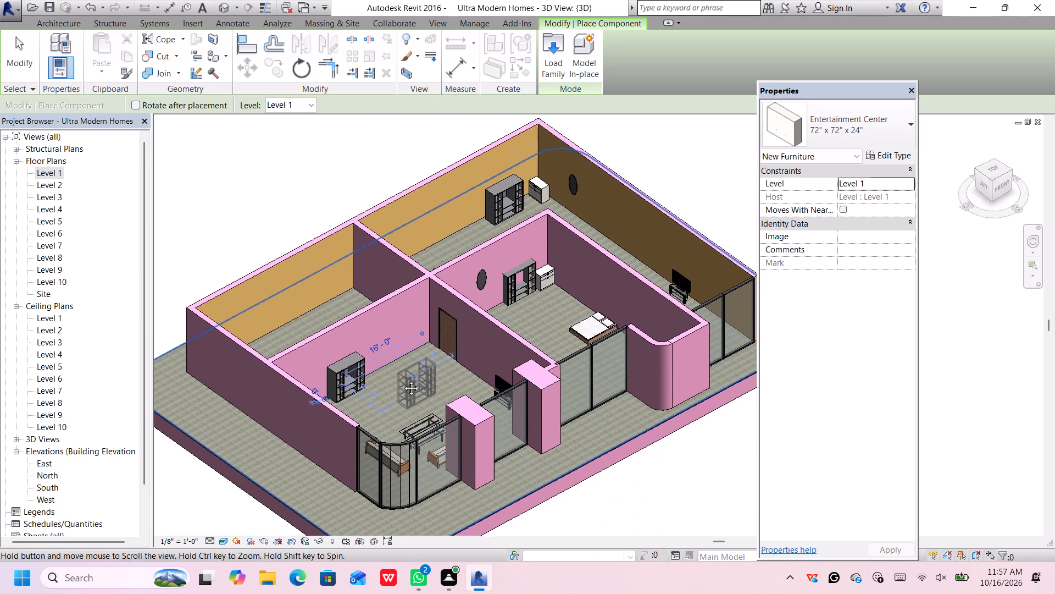
middle_drag(403, 380, 398, 369)
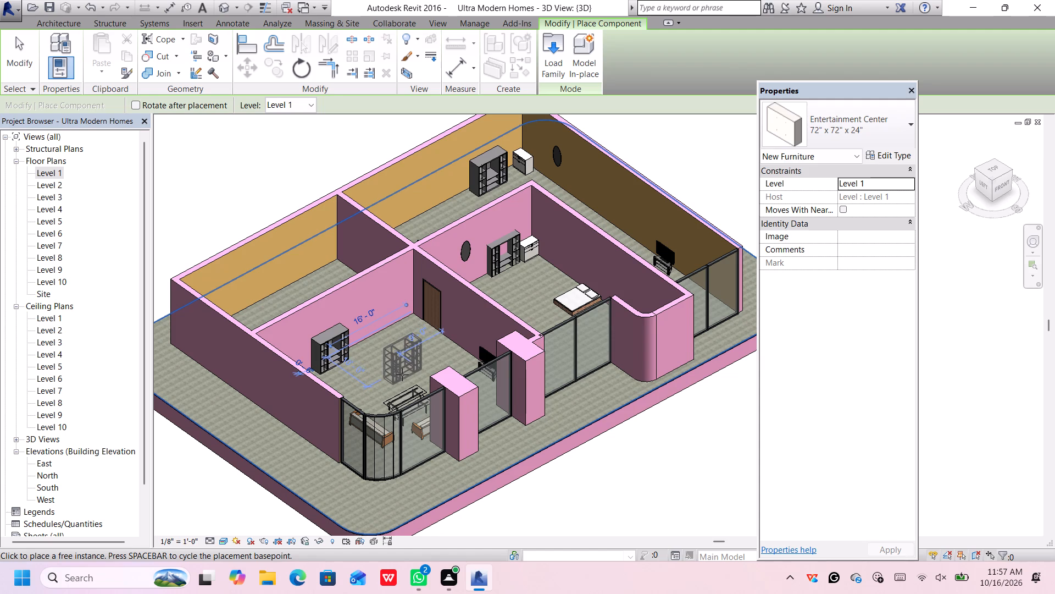
key(Escape)
key(Escape)
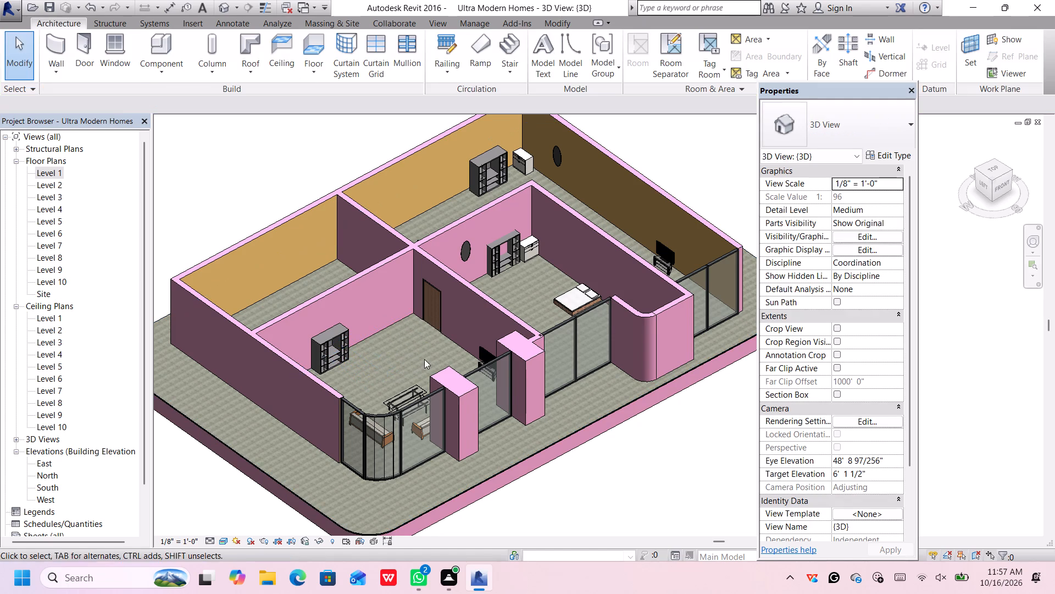
Open the family loader for a new component and preview the workstation, shelving and storage families in the Furniture System folder.
scroll(522, 312, down, 2)
middle_drag(538, 294, 492, 278)
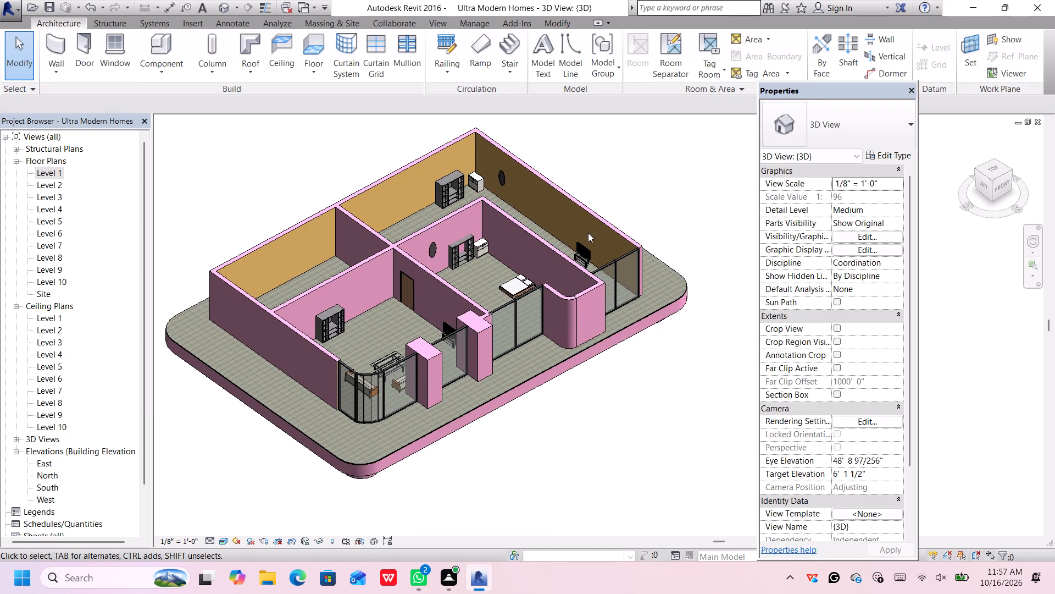
click(153, 41)
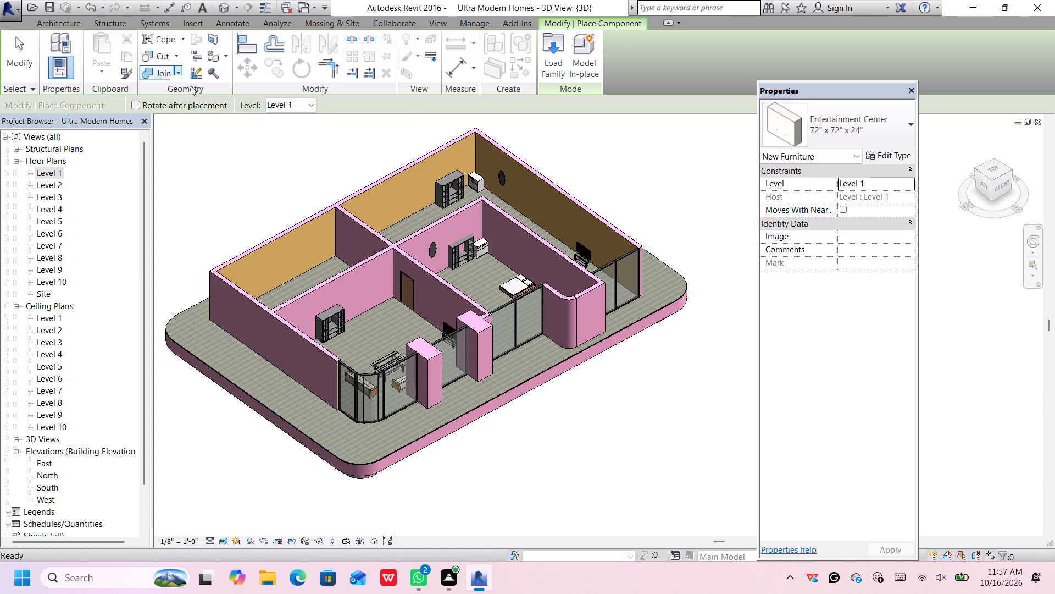
click(542, 38)
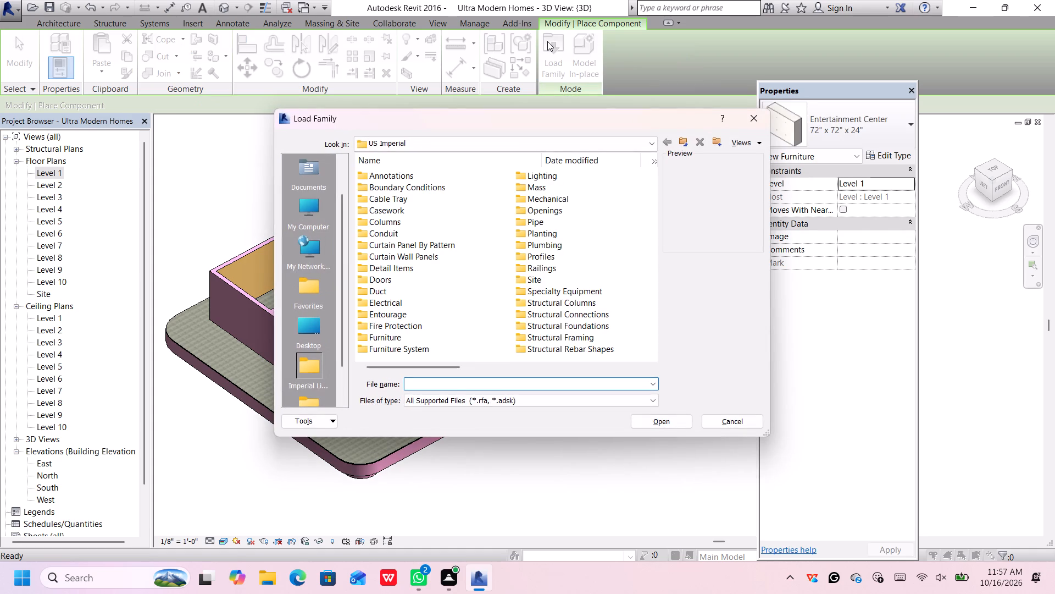
click(431, 351)
double_click(431, 351)
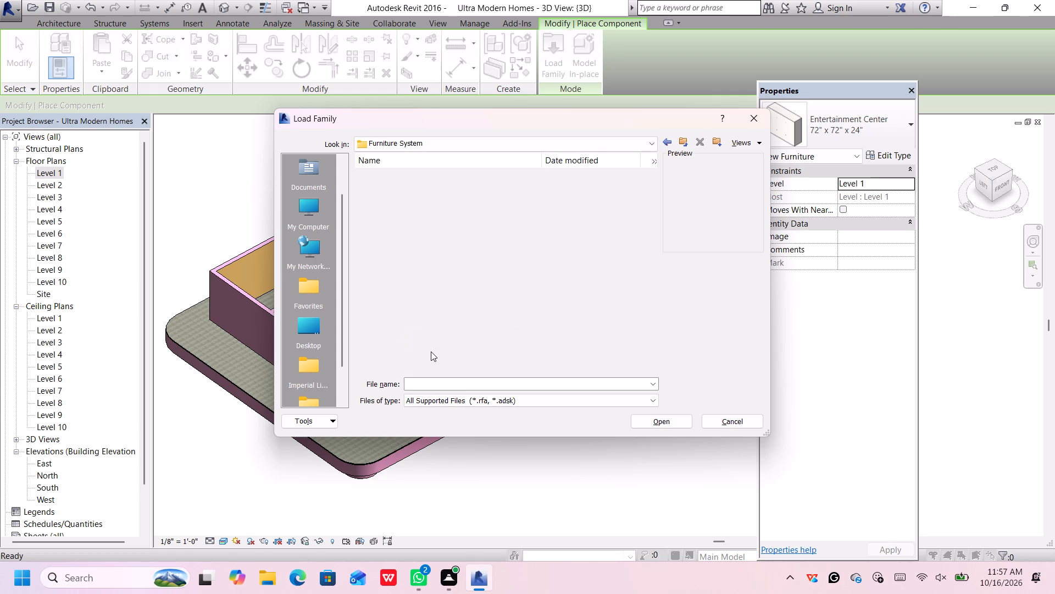
click(456, 174)
click(459, 188)
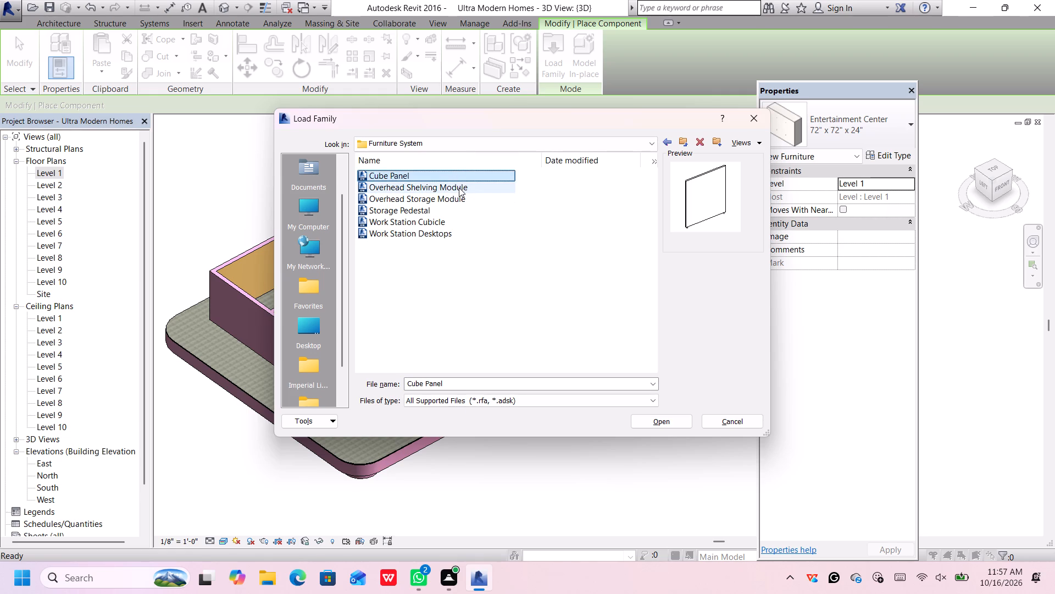
click(456, 190)
click(456, 199)
click(452, 215)
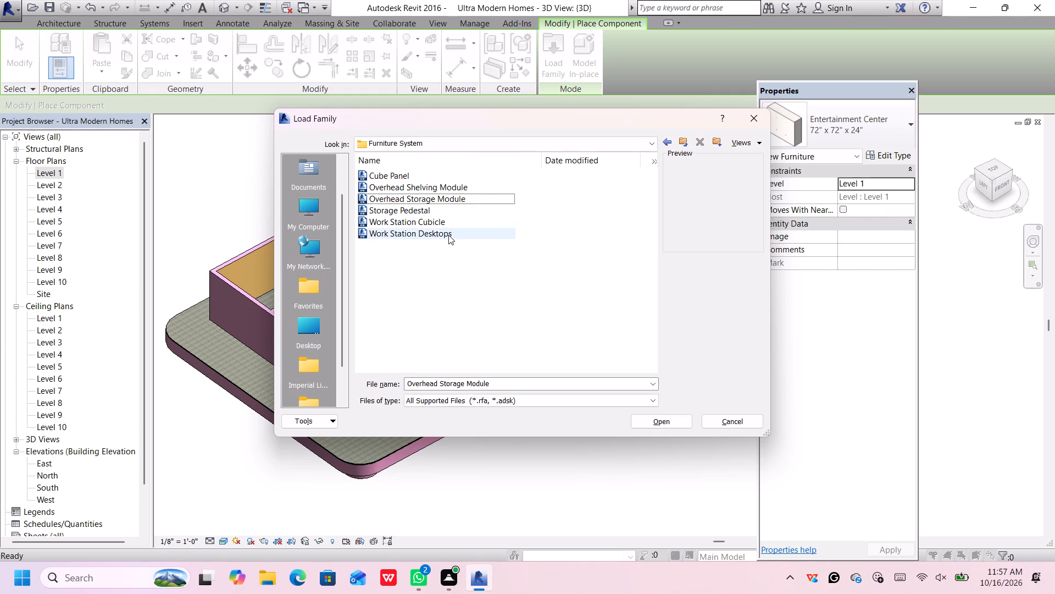
click(452, 226)
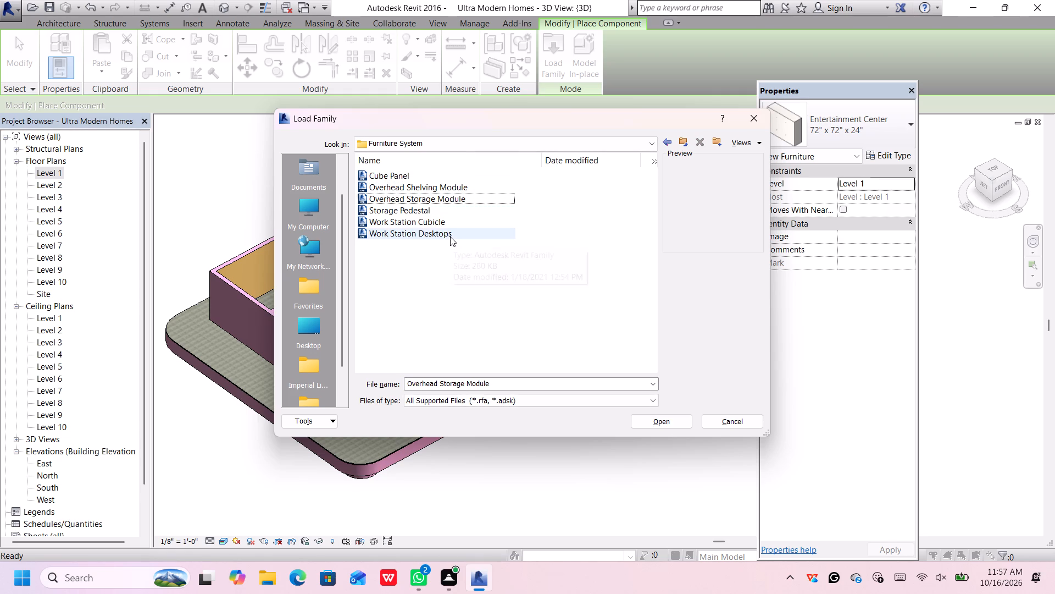
click(450, 237)
click(461, 223)
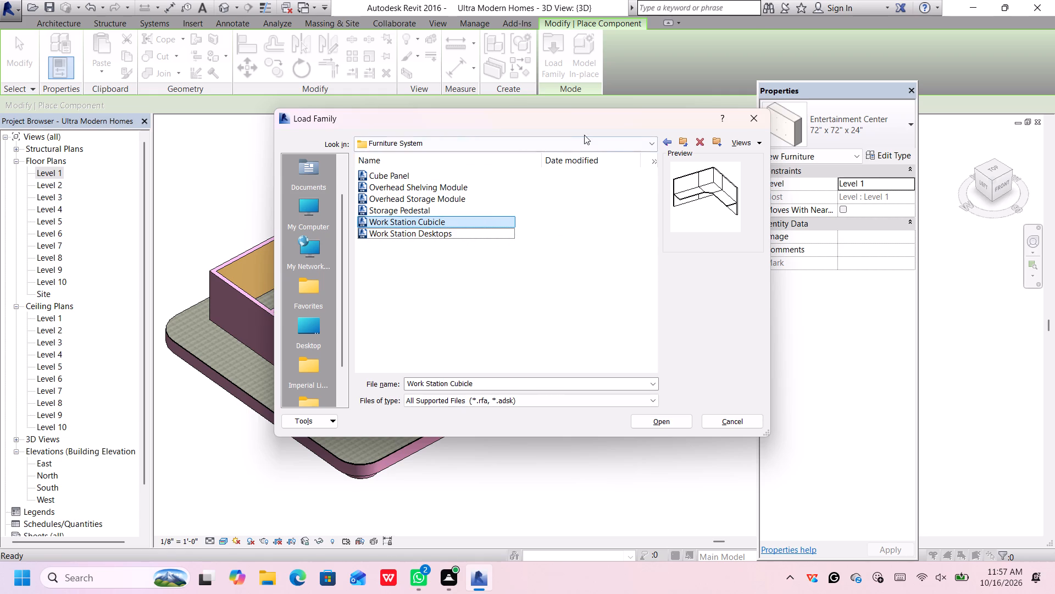
click(664, 143)
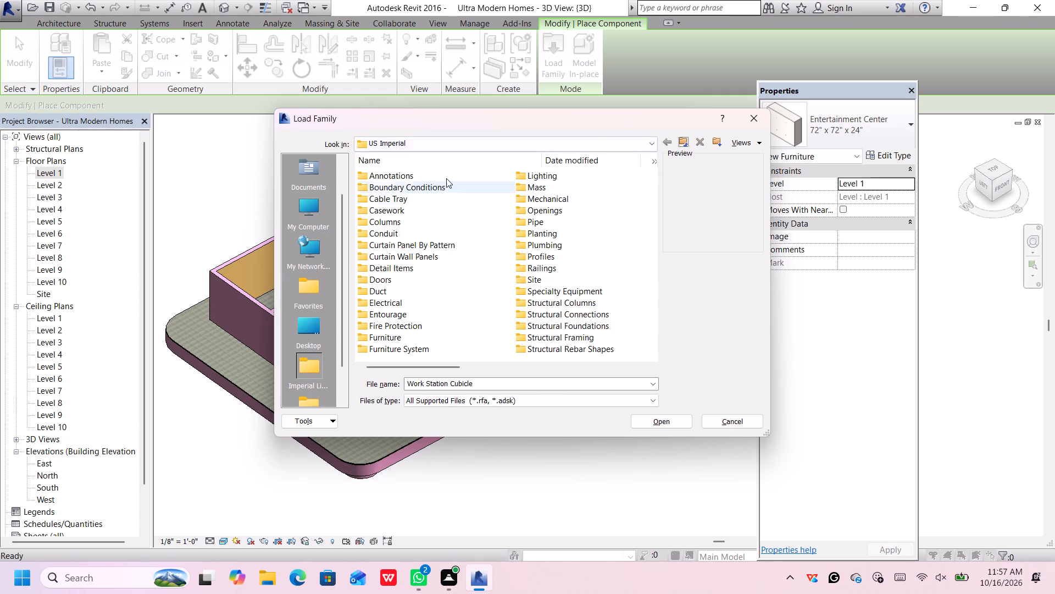
Preview the base and vanity cabinet families in the Casework library's Base Cabinets folder, closing the blank notification card that covers the dialog.
click(442, 200)
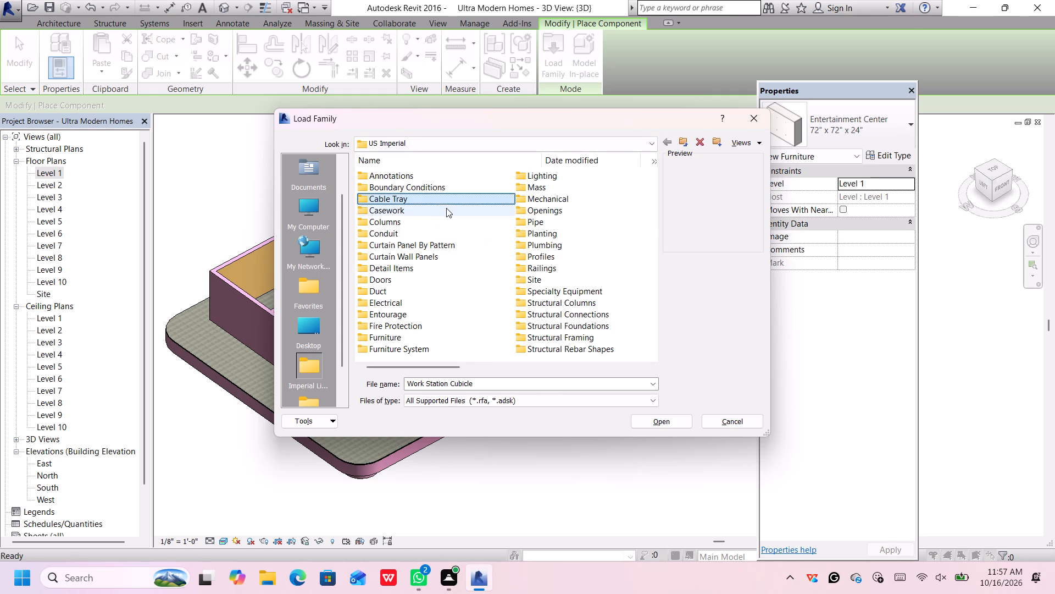
click(458, 216)
double_click(458, 216)
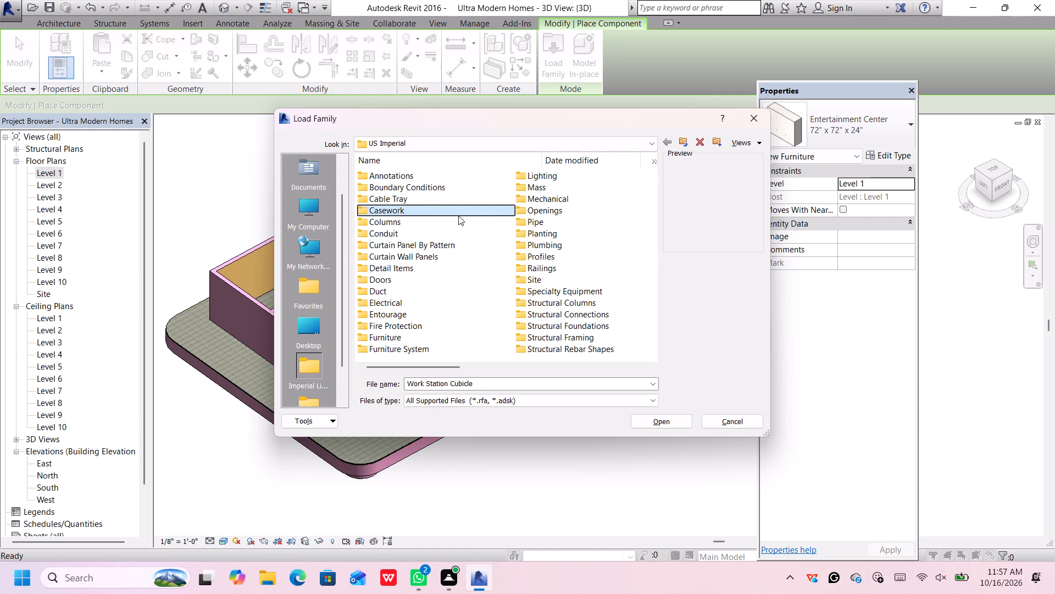
click(462, 183)
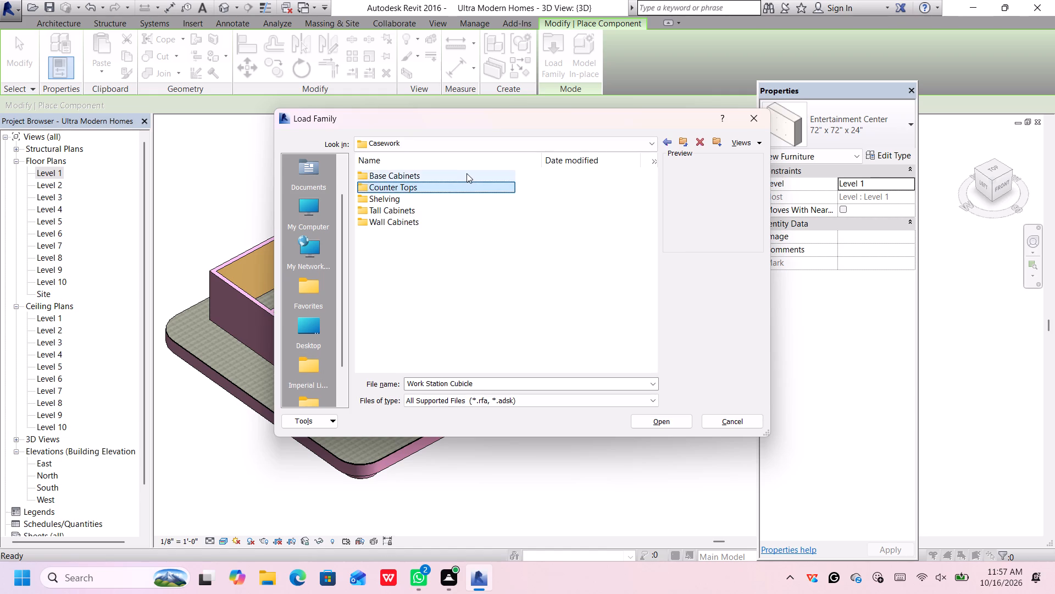
click(467, 173)
double_click(465, 172)
click(465, 172)
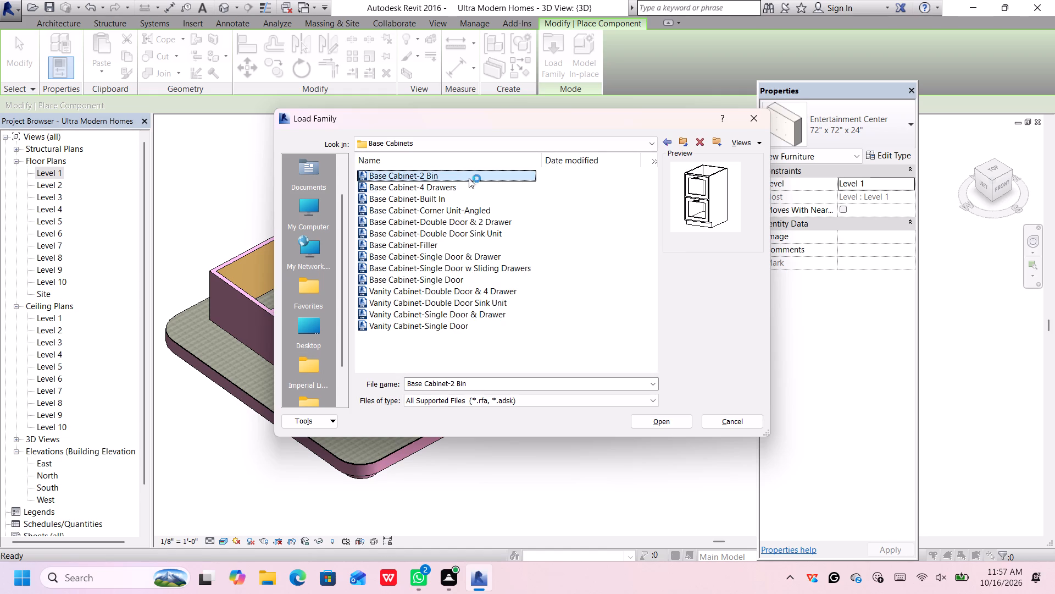
click(471, 191)
click(470, 207)
click(468, 229)
click(468, 248)
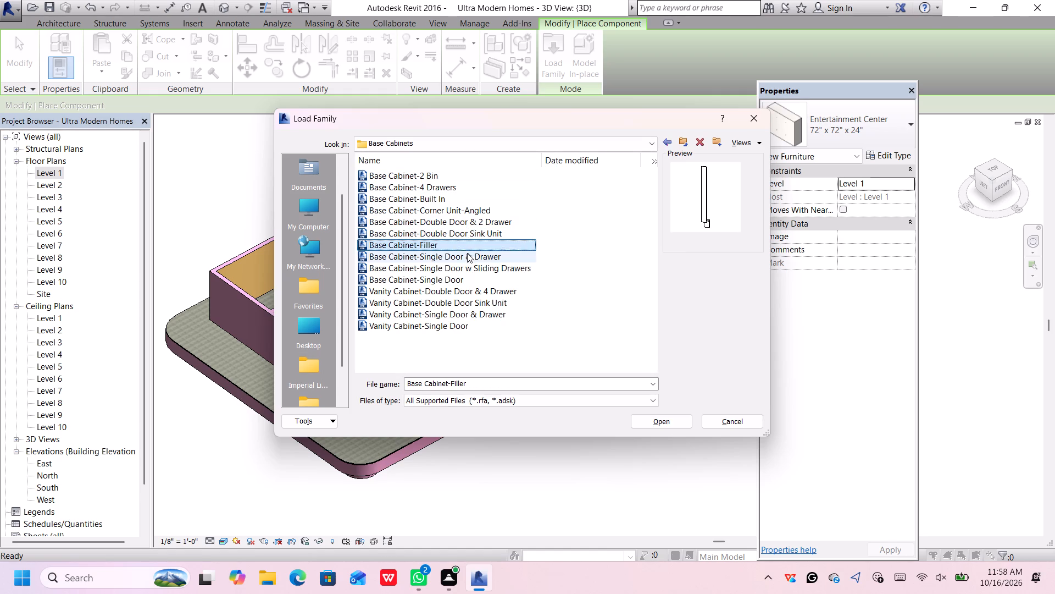
click(463, 268)
click(458, 291)
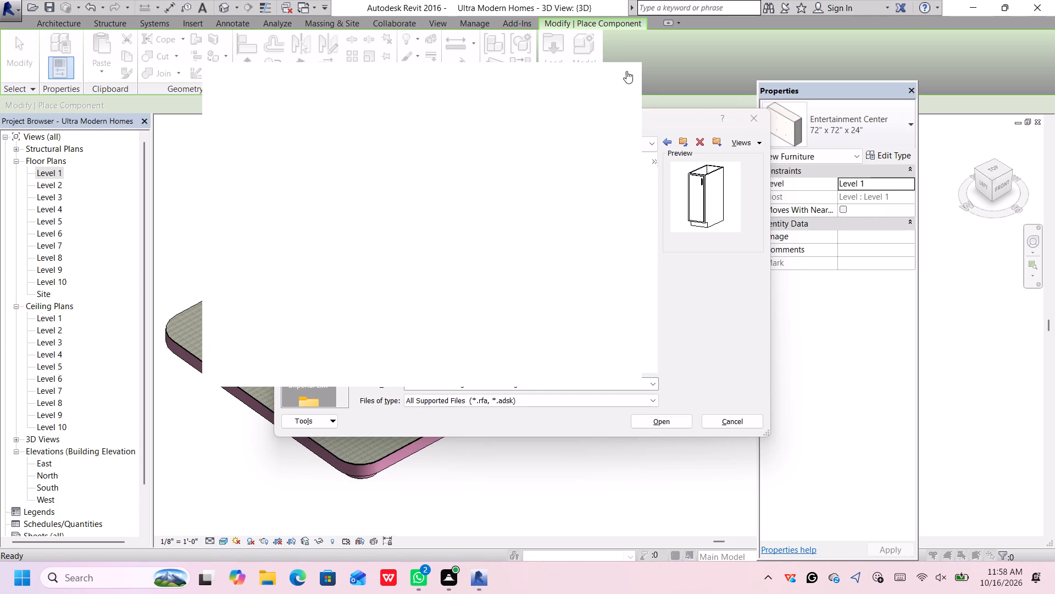
click(618, 82)
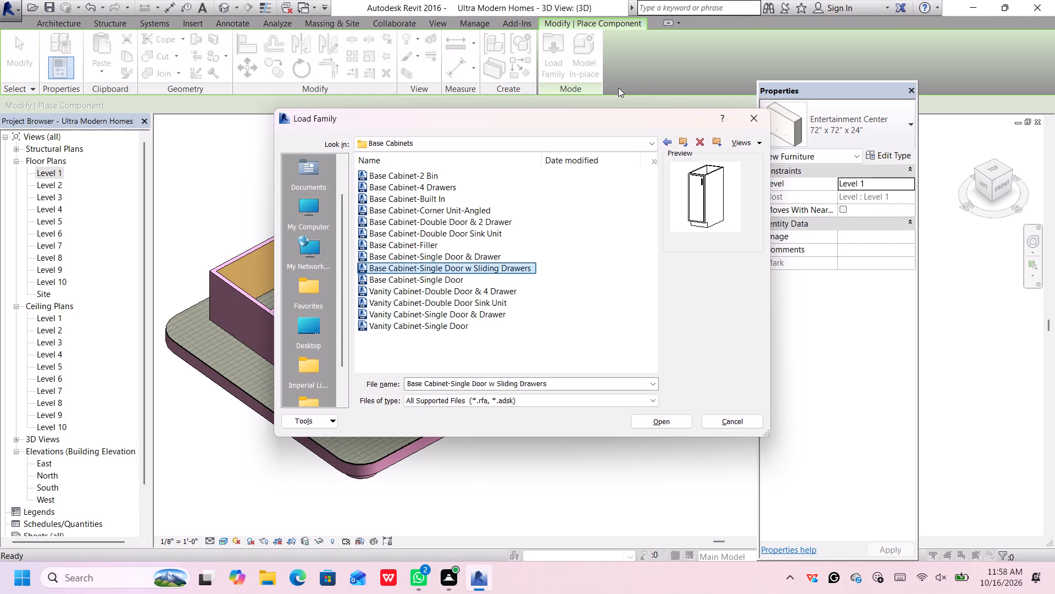
click(495, 289)
click(490, 308)
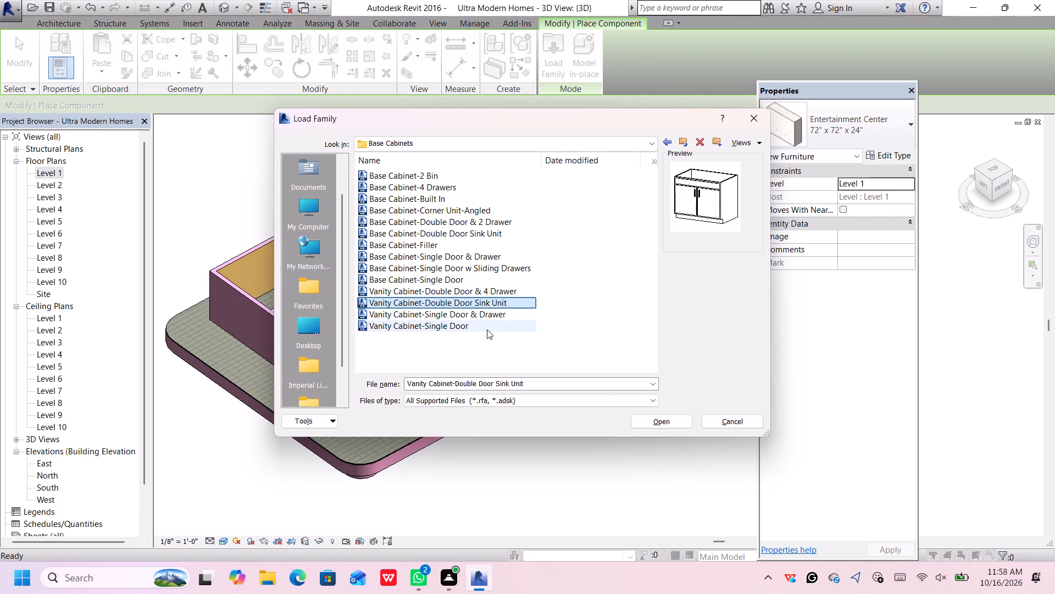
click(487, 329)
click(664, 140)
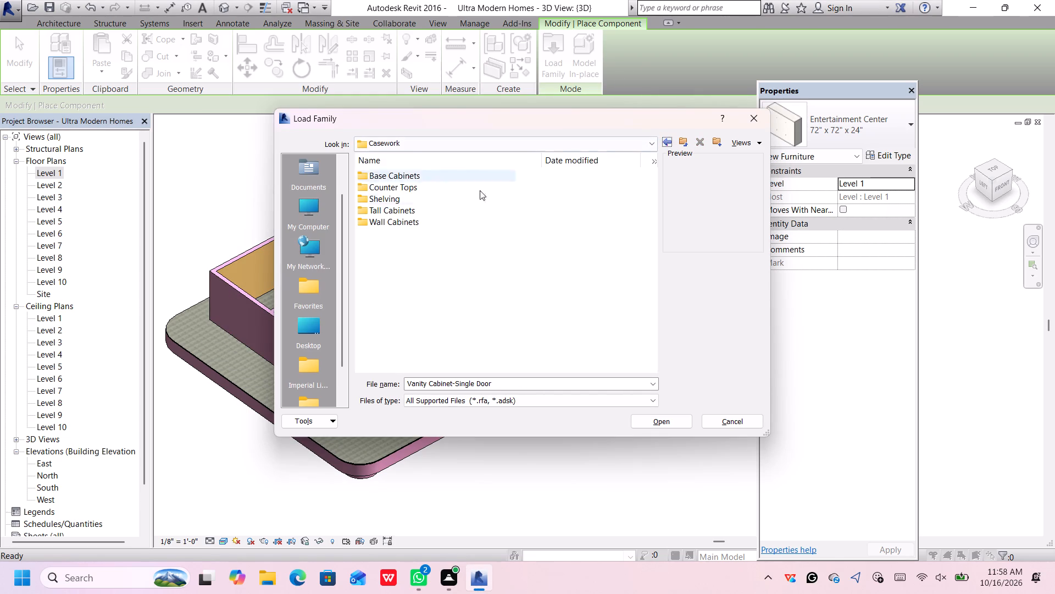
Examine the Counter Tops families, from the straight counter tops to the L-shaped ones with a sink hole.
double_click(445, 190)
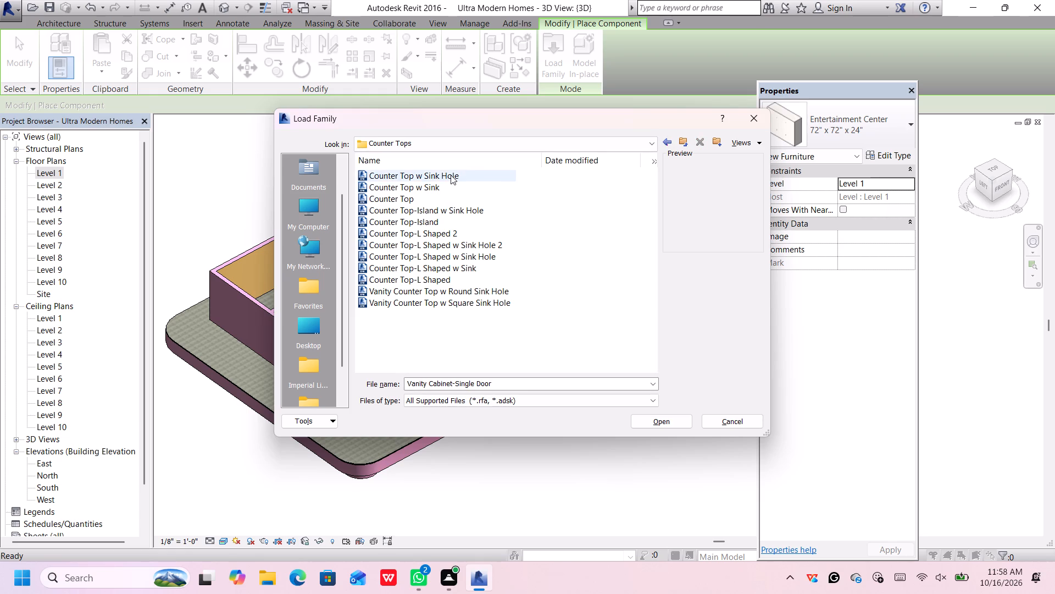
click(451, 175)
click(451, 189)
click(449, 205)
click(453, 228)
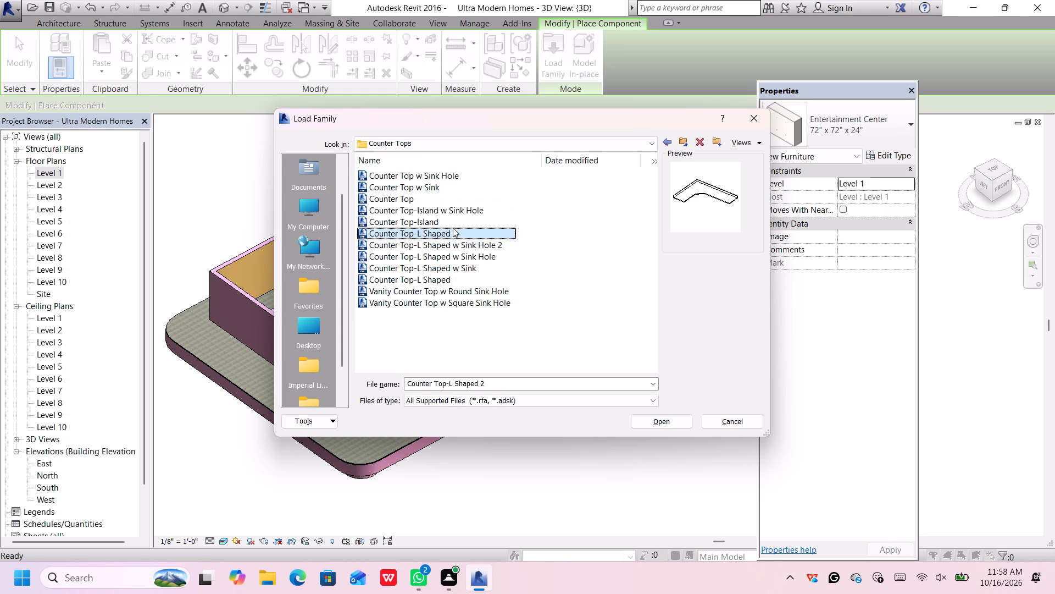
click(465, 245)
click(668, 144)
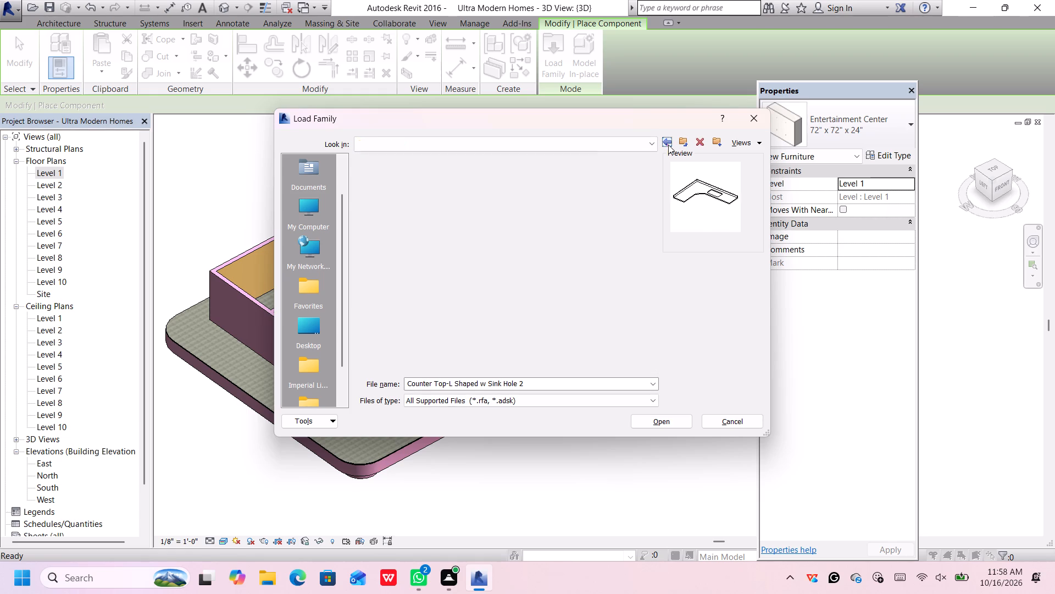
Preview the Closet Shelf and Pole family in Shelving and the single- and double-door families in Tall Cabinets.
double_click(429, 201)
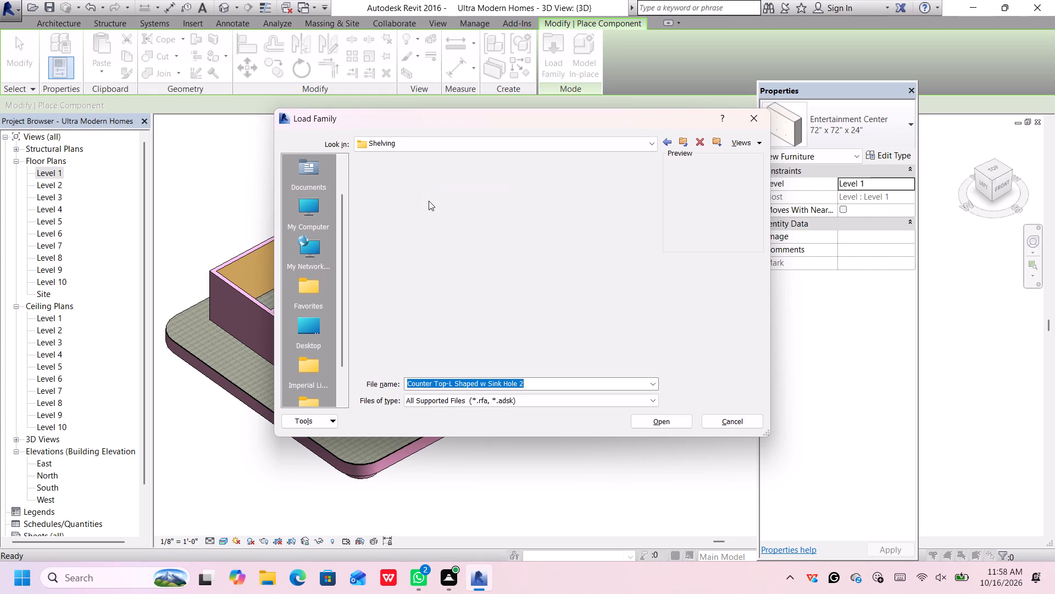
click(440, 178)
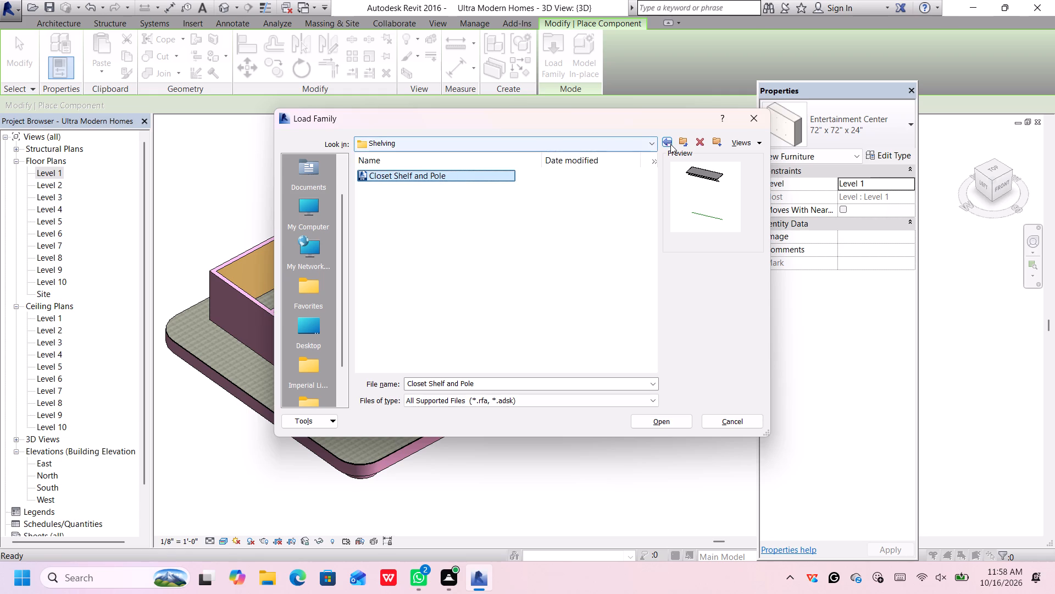
click(670, 144)
double_click(473, 211)
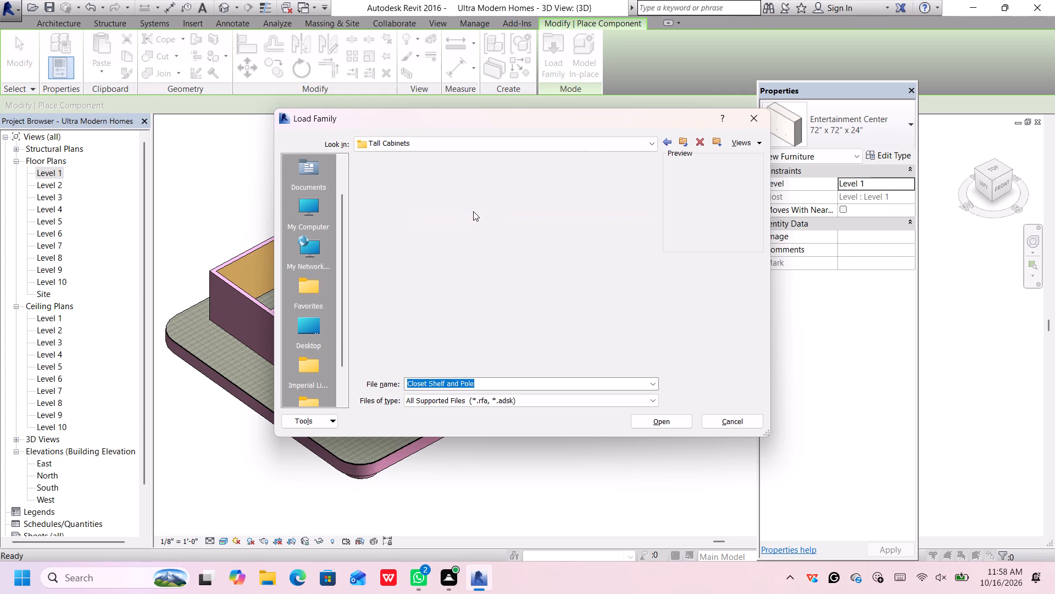
click(481, 178)
click(479, 187)
click(481, 199)
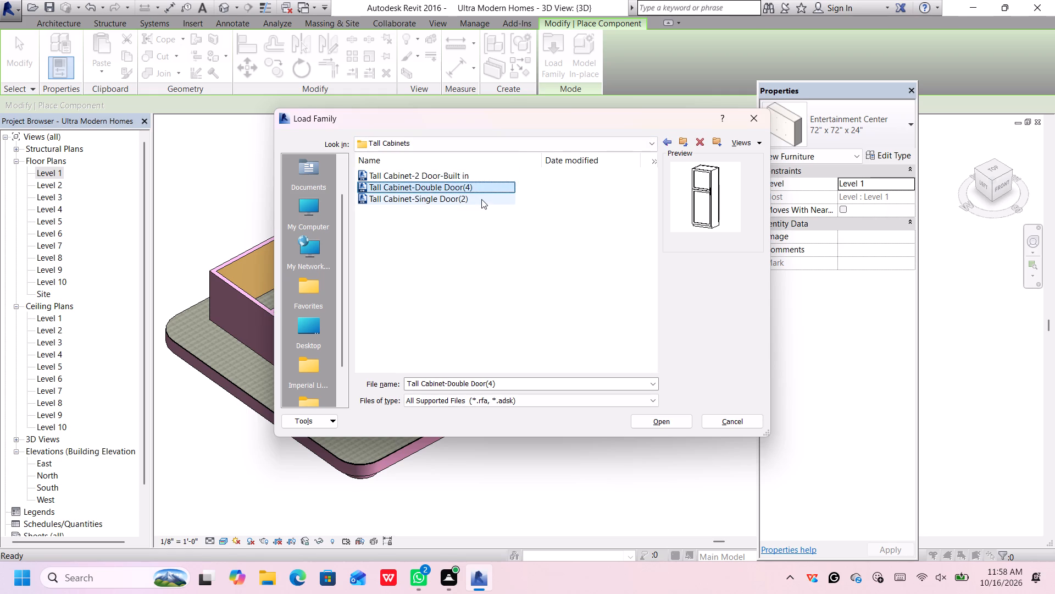
click(674, 141)
click(671, 142)
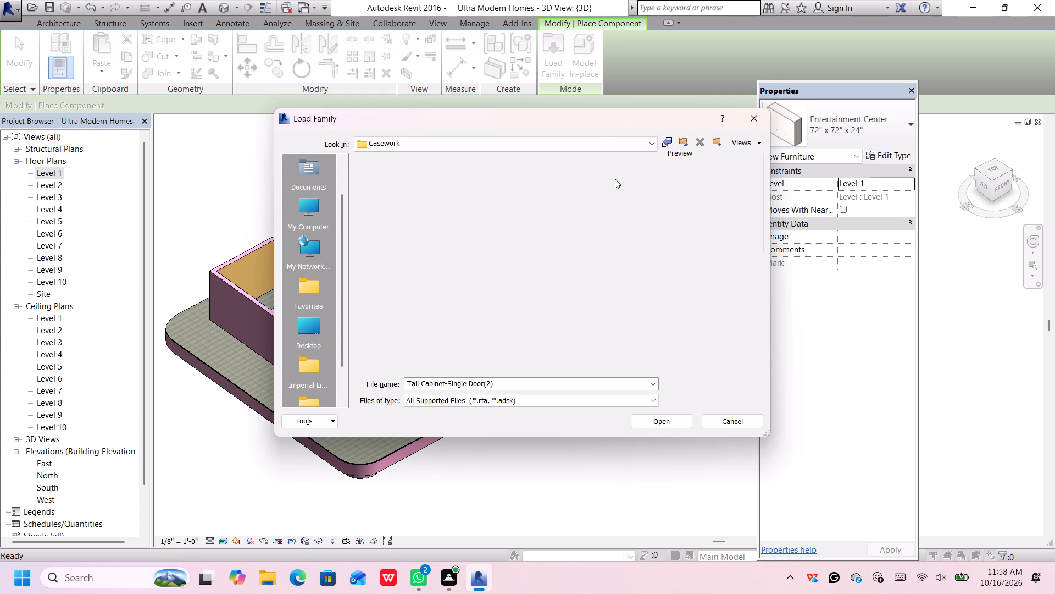
Preview the upper cabinet families in the Wall Cabinets folder, and return to the US Imperial library root.
double_click(498, 224)
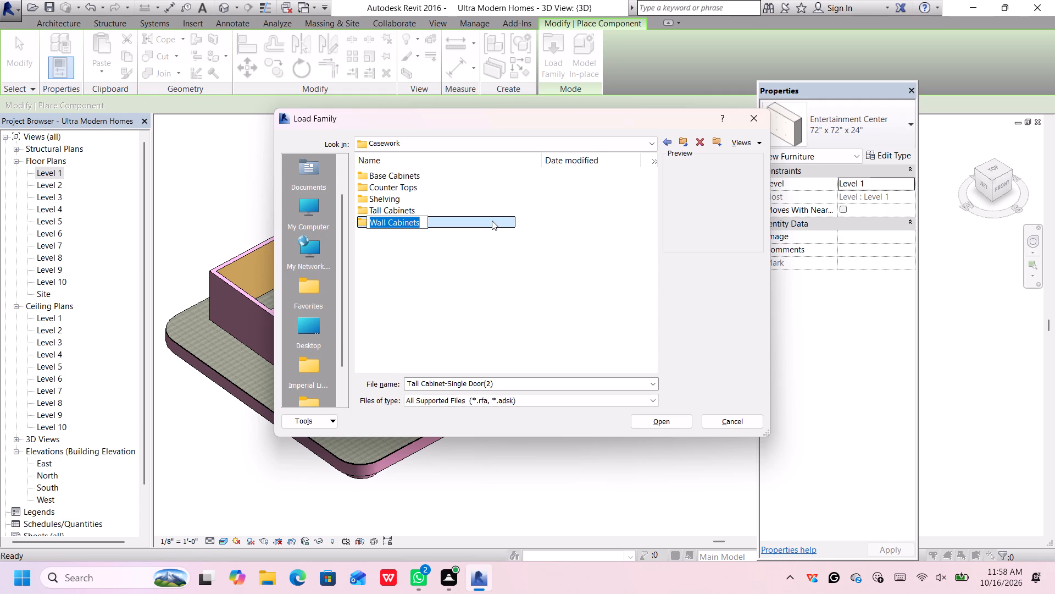
double_click(492, 221)
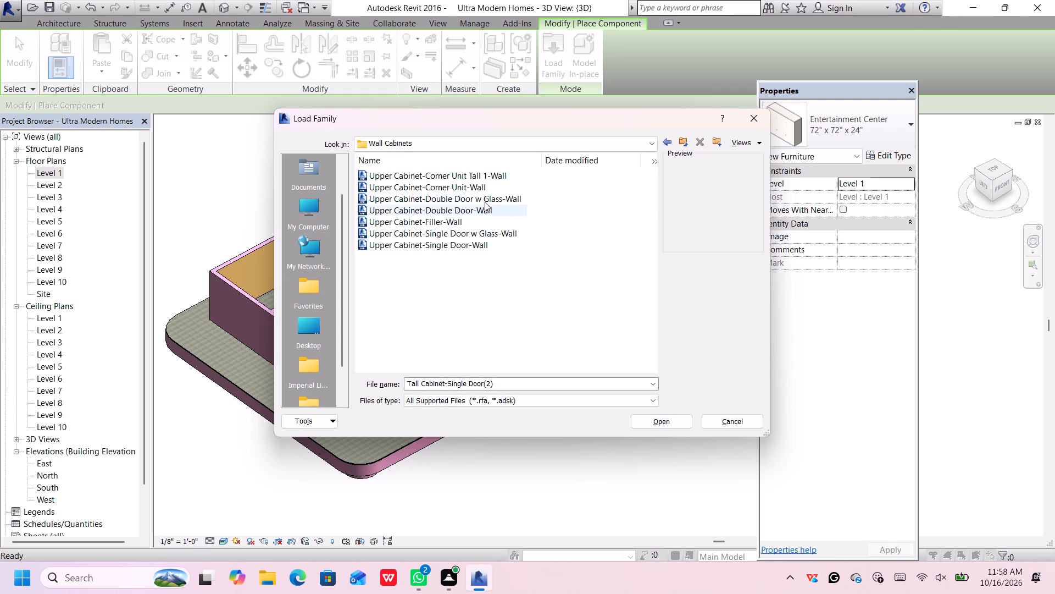
click(490, 172)
click(493, 185)
click(485, 204)
click(485, 226)
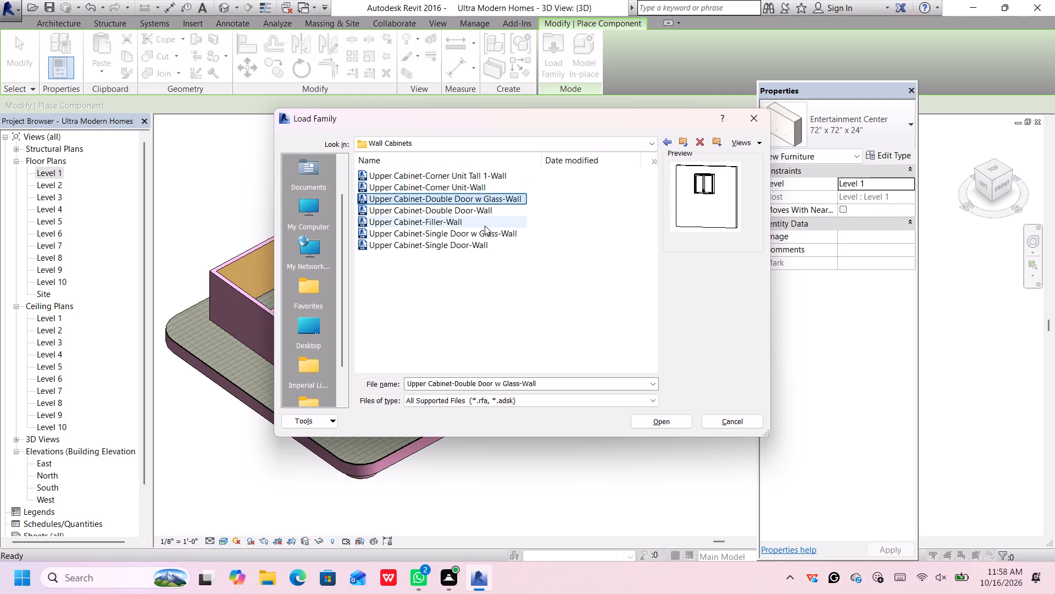
click(667, 139)
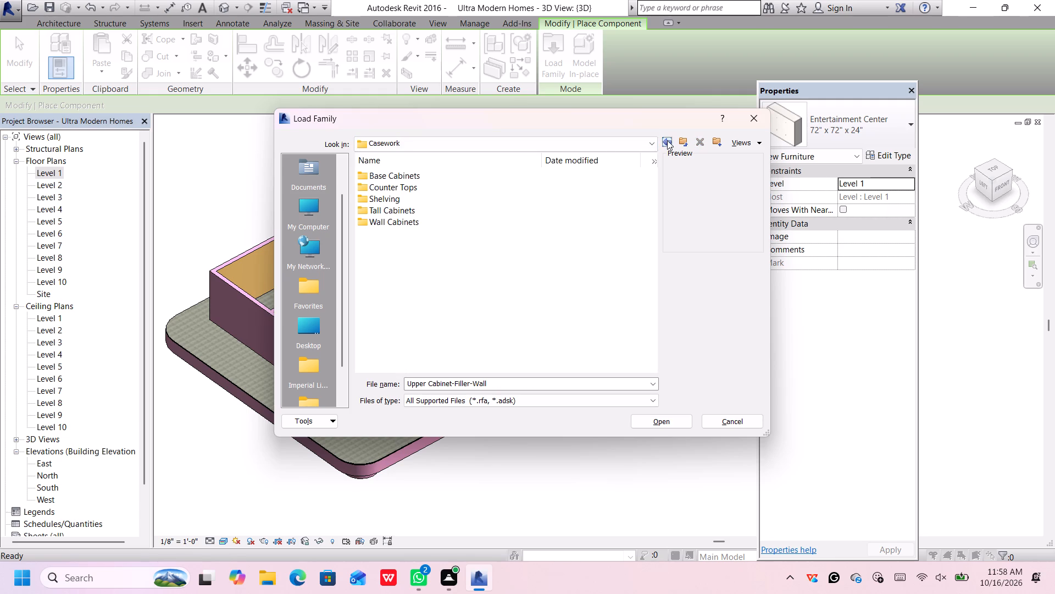
click(663, 141)
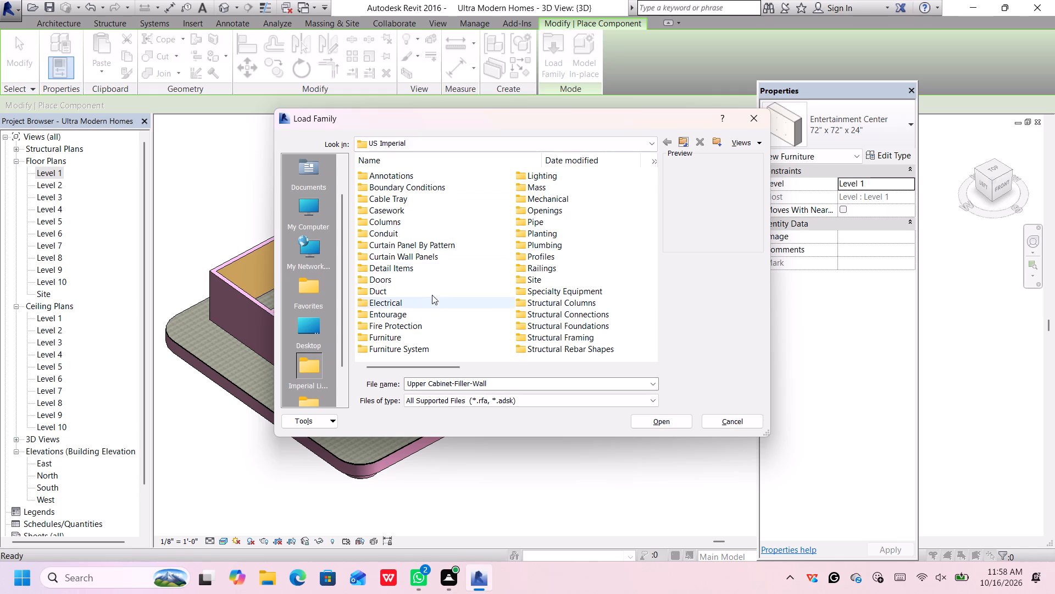
Preview the EMT conduit connector families in the Conduit library's Fittings folder, and return to the US Imperial library root.
click(391, 239)
double_click(393, 232)
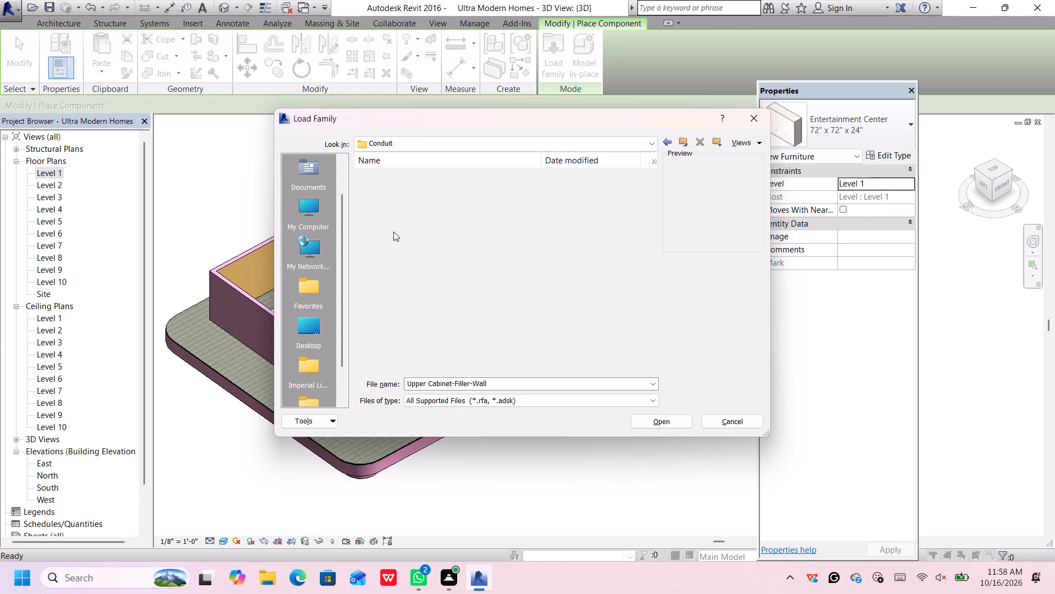
double_click(426, 175)
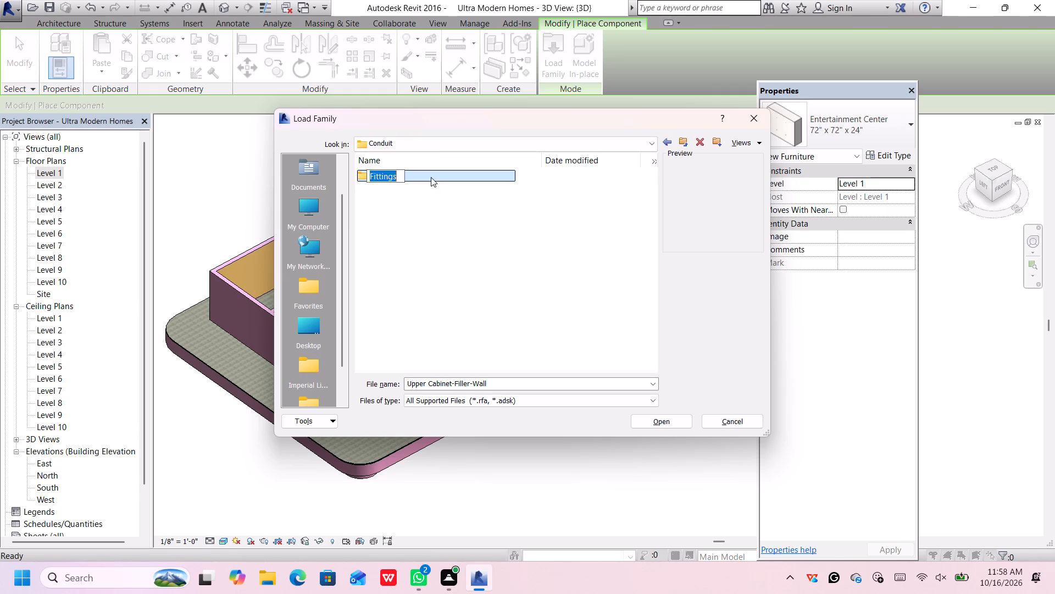
double_click(429, 174)
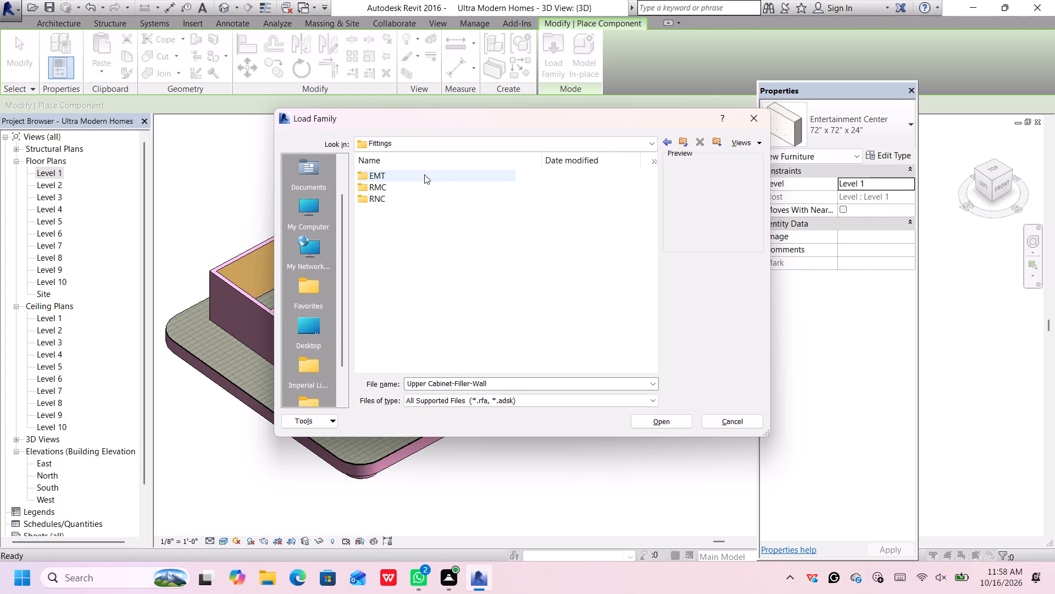
click(422, 178)
double_click(421, 176)
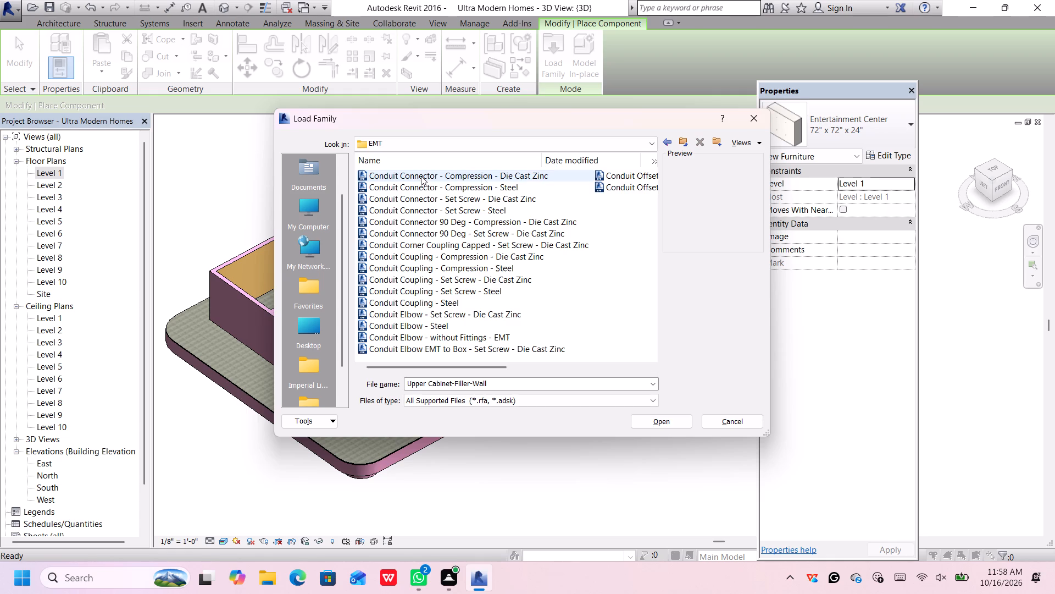
click(421, 176)
click(419, 190)
click(418, 208)
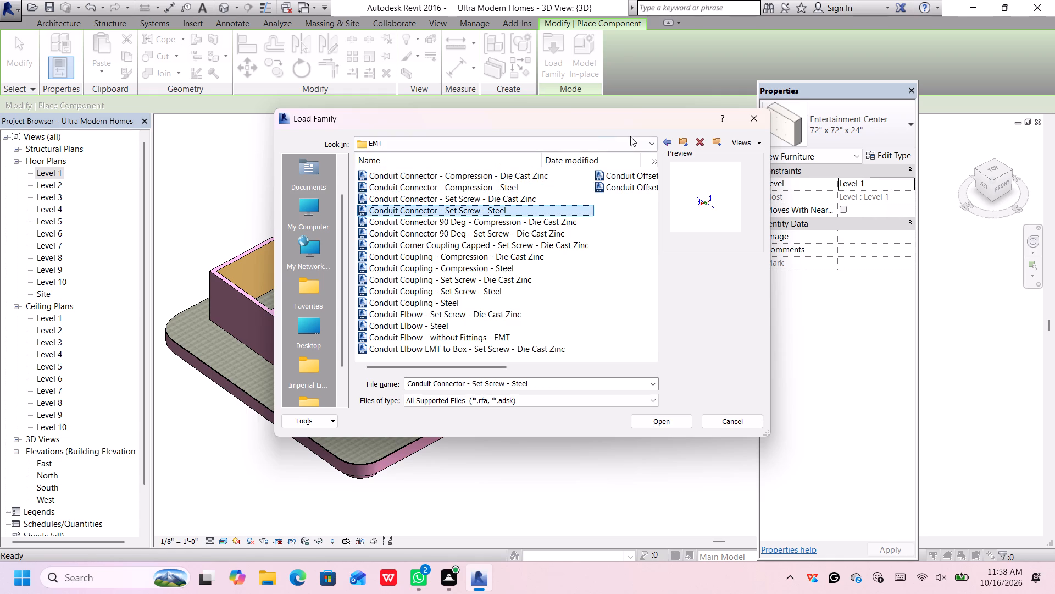
click(666, 140)
click(664, 138)
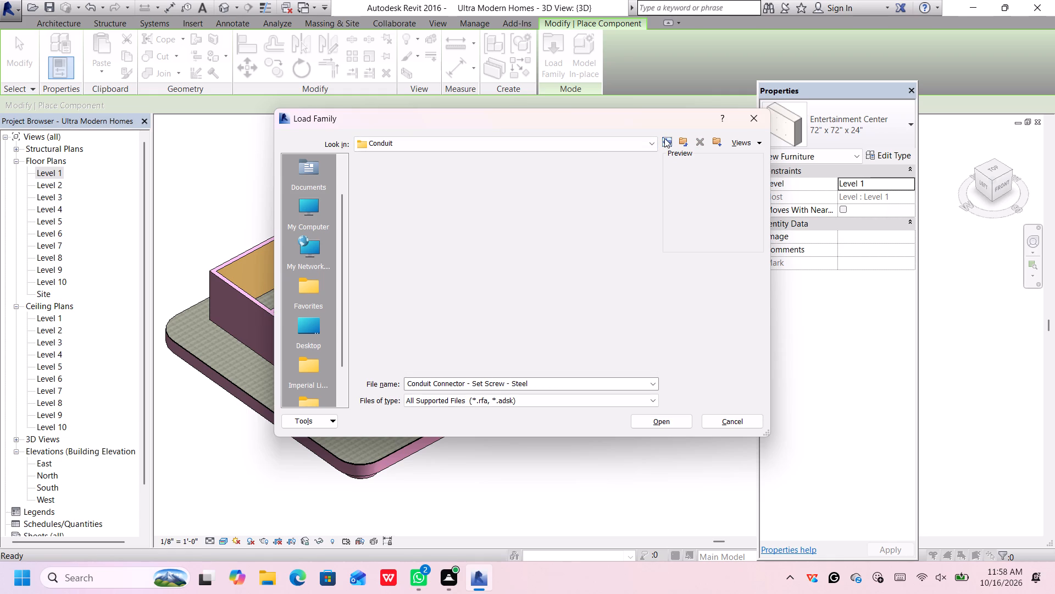
click(663, 136)
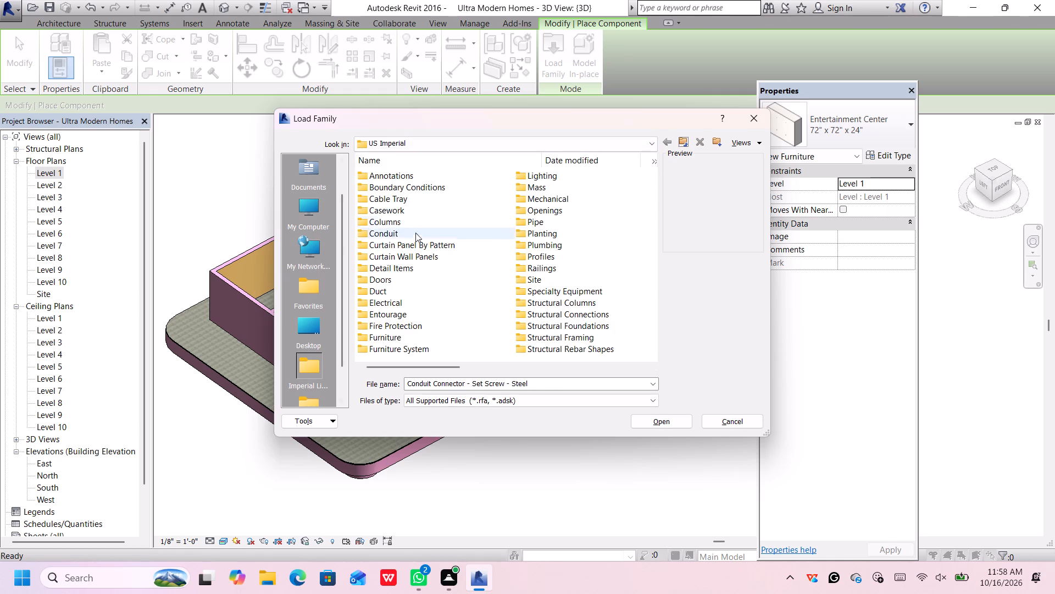
Preview the Curtain Panel By Pattern families, from 1-2 Step Surface to OmniGrid 4x4, and return to the library root.
double_click(411, 242)
click(418, 181)
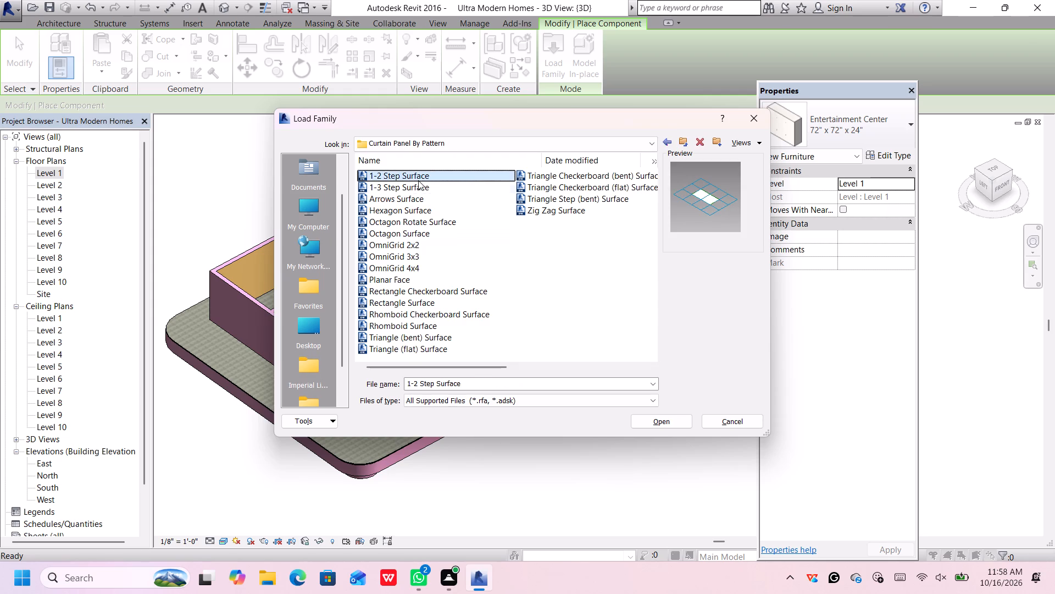
click(418, 194)
click(413, 211)
click(412, 233)
click(410, 272)
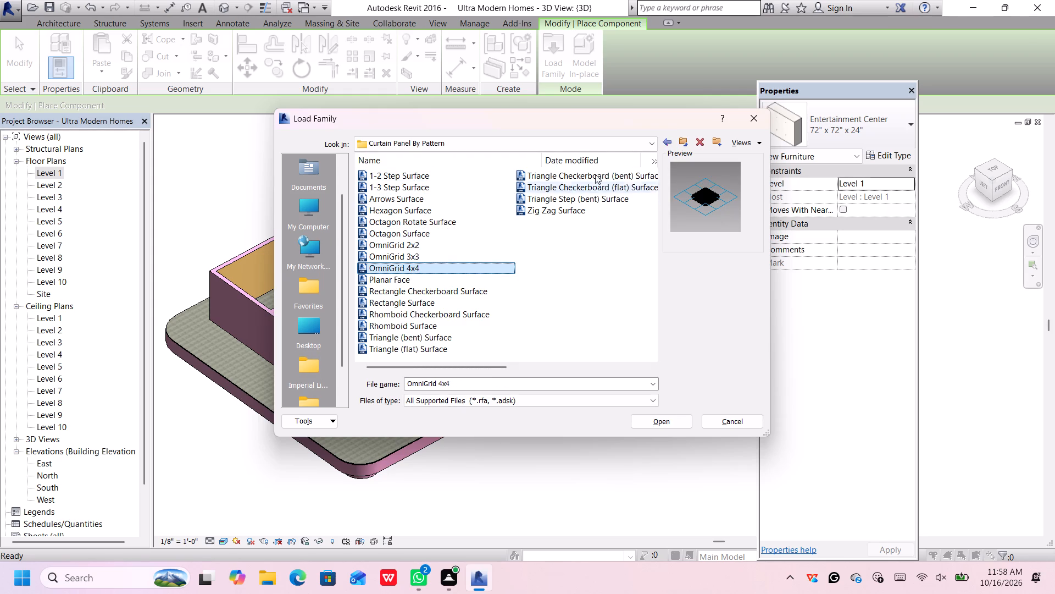
click(671, 144)
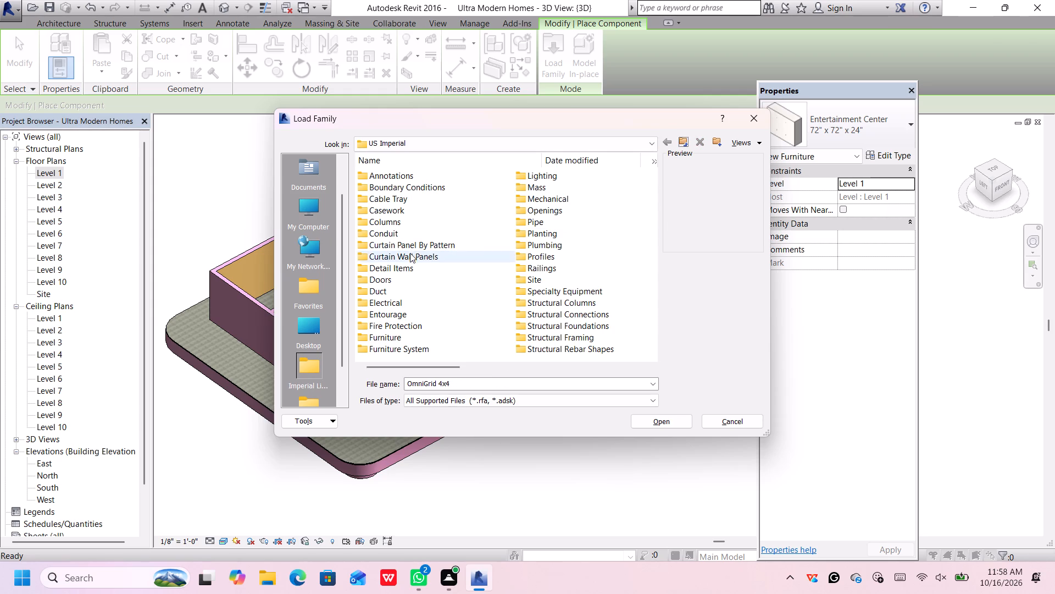
Look through the Curtain Wall Panels folder and the Conduit Fittings folder, ending back at the US Imperial root.
double_click(410, 256)
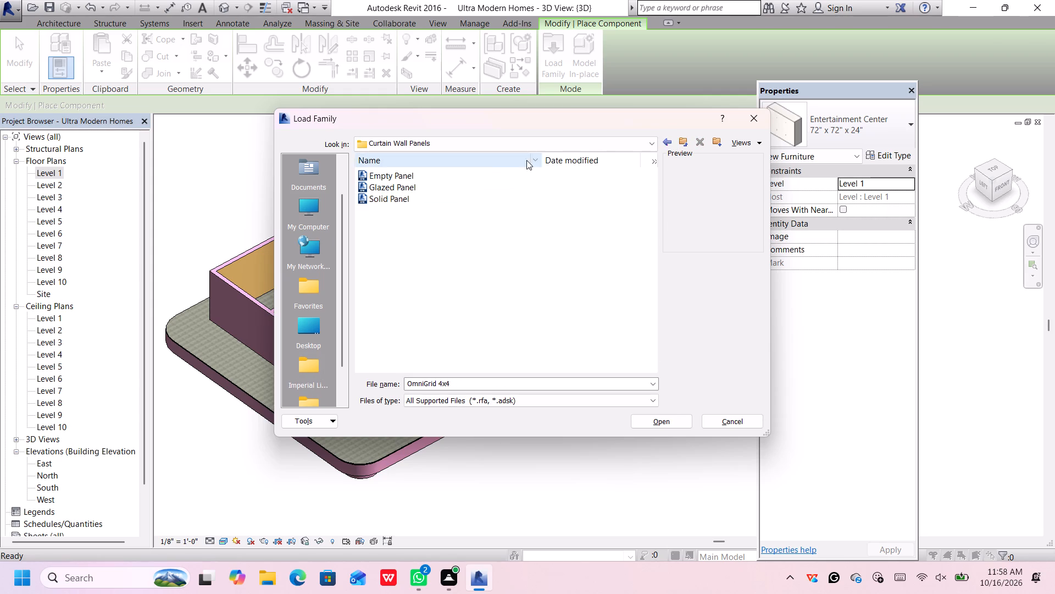
click(668, 142)
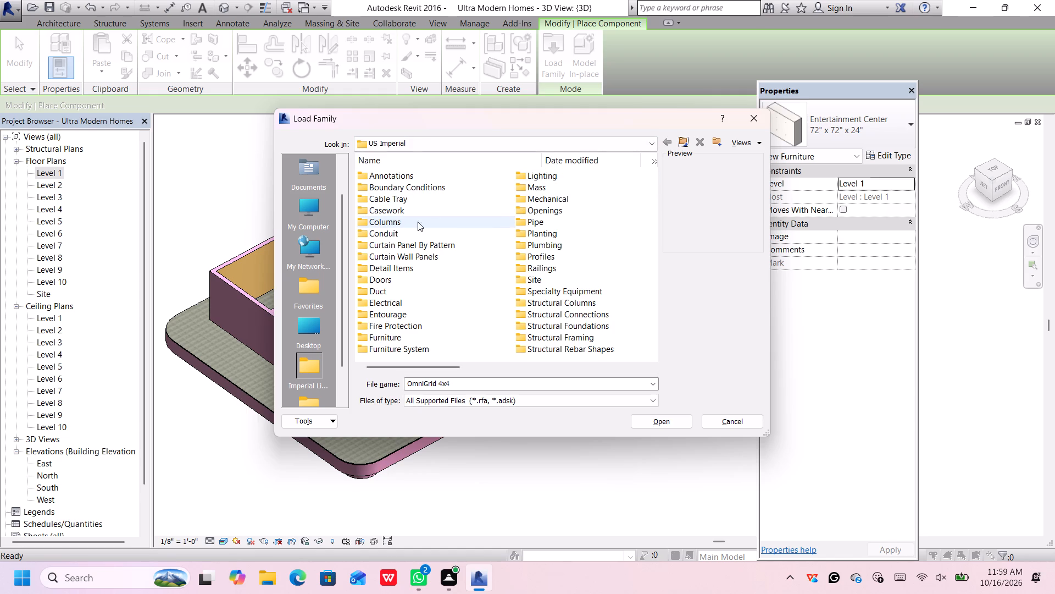
click(396, 230)
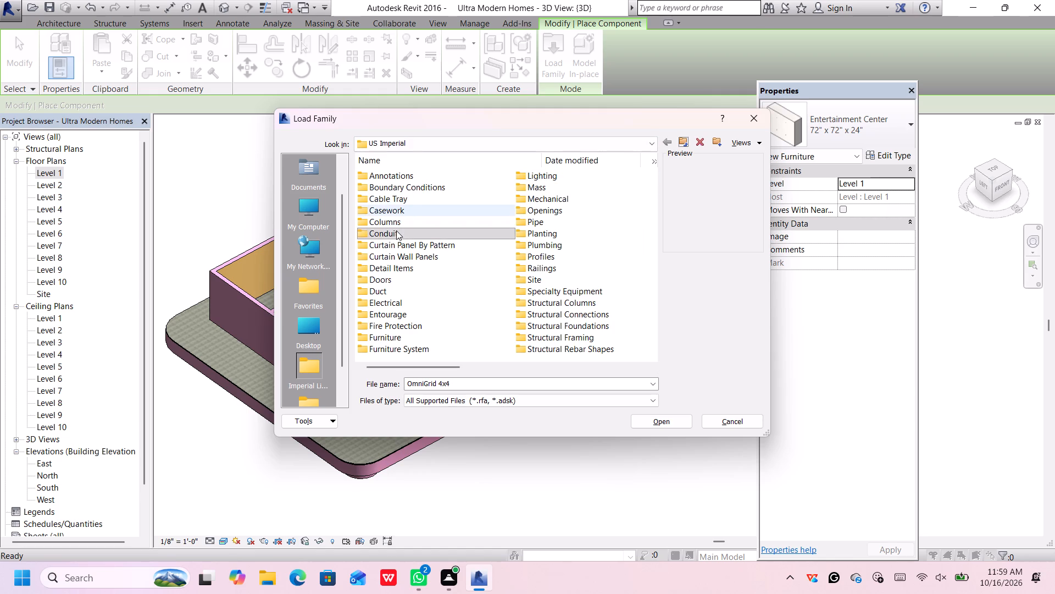
double_click(396, 230)
double_click(420, 174)
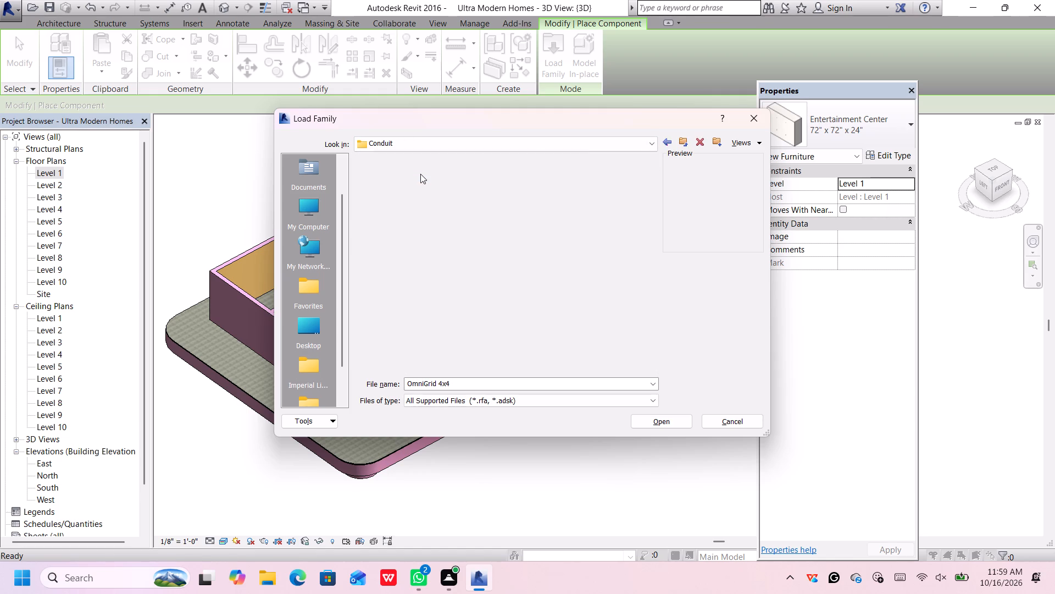
click(663, 142)
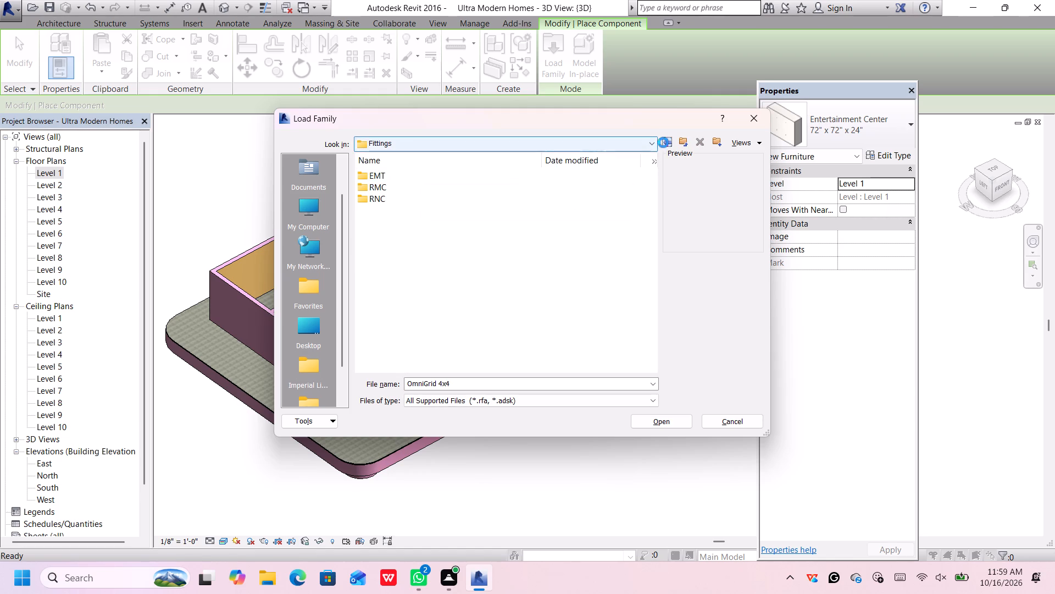
click(663, 142)
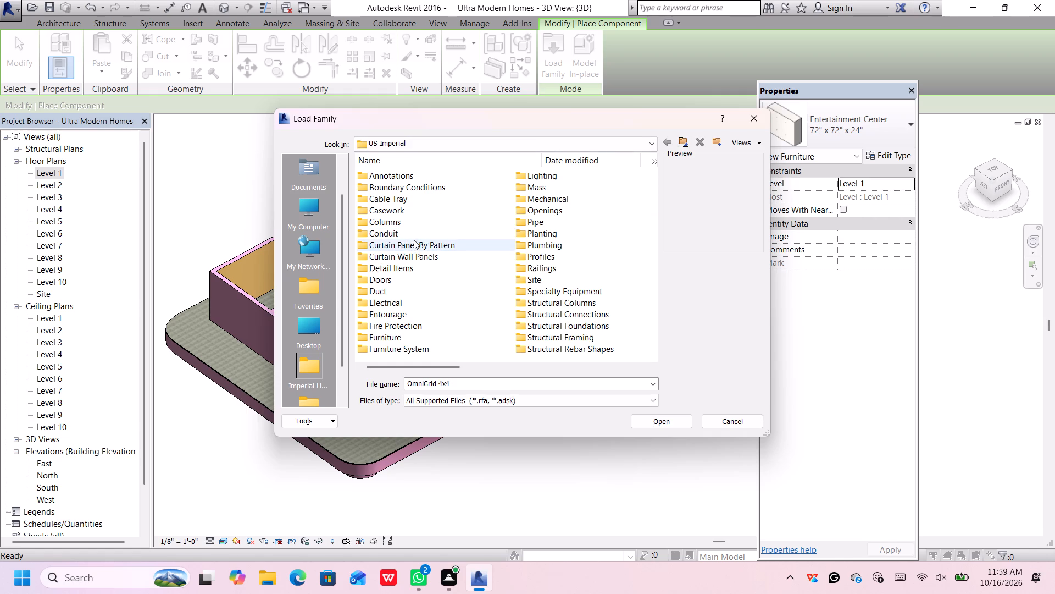